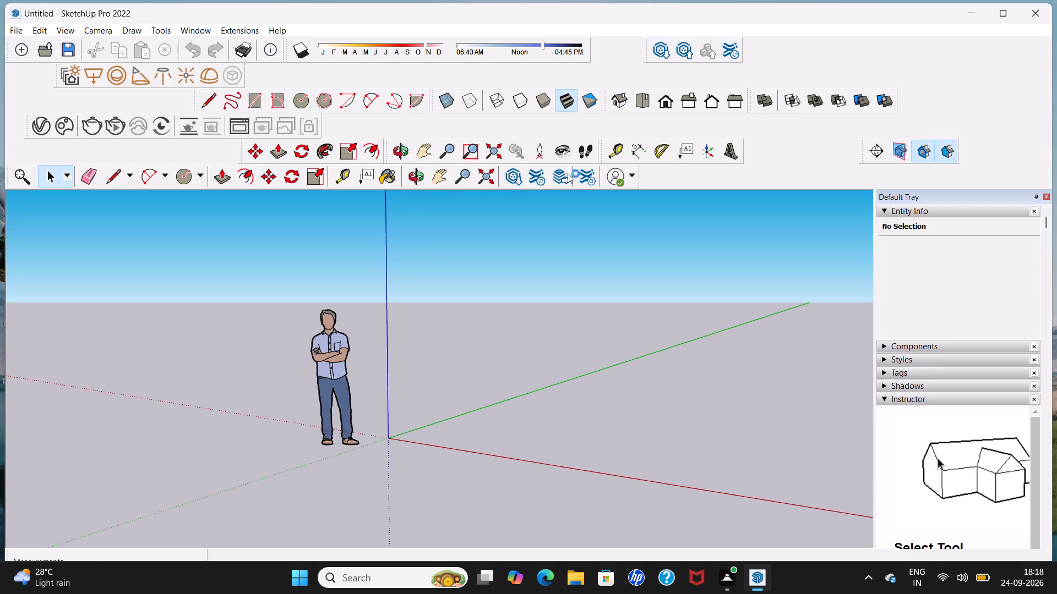
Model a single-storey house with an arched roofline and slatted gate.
Draw a 10' by 18' rectangle flat on the ground in top view.
{"action": "left_click", "coordinate": [638, 98]}
{"action": "scroll", "coordinate": [596, 260], "scroll_direction": "up", "scroll_amount": 5}
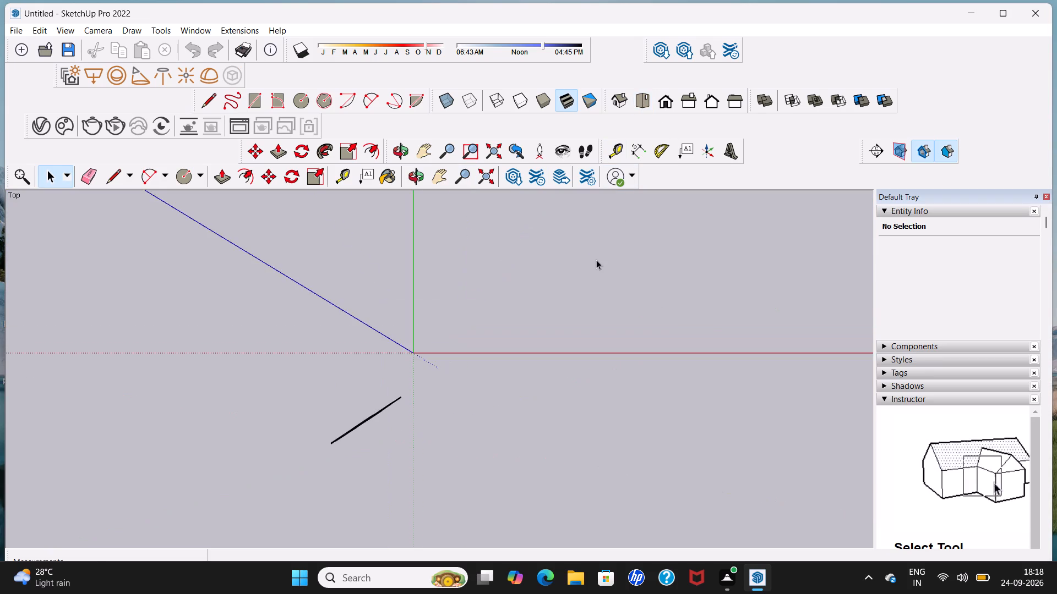
{"action": "scroll", "coordinate": [596, 260], "scroll_direction": "up", "scroll_amount": 17}
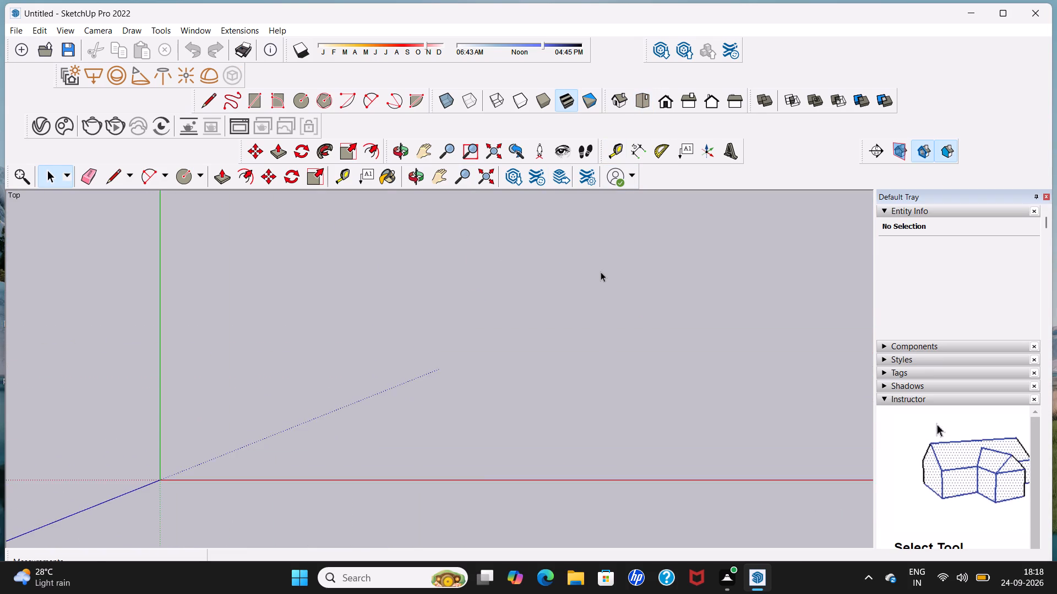
{"action": "scroll", "coordinate": [601, 272], "scroll_direction": "up", "scroll_amount": 17}
{"action": "scroll", "coordinate": [601, 272], "scroll_direction": "up", "scroll_amount": 5}
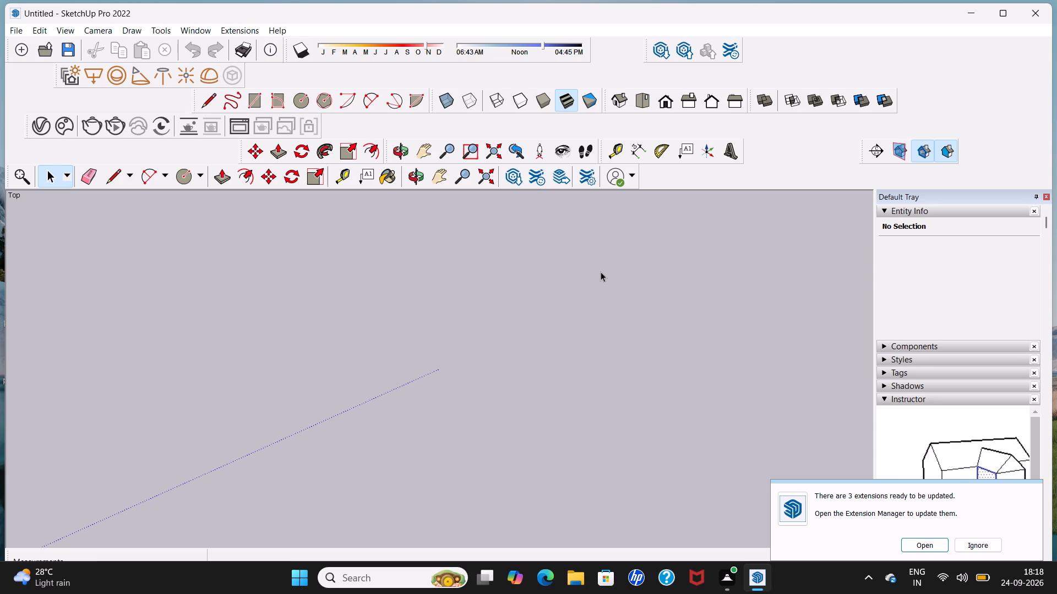
{"action": "scroll", "coordinate": [557, 284], "scroll_direction": "up", "scroll_amount": 4}
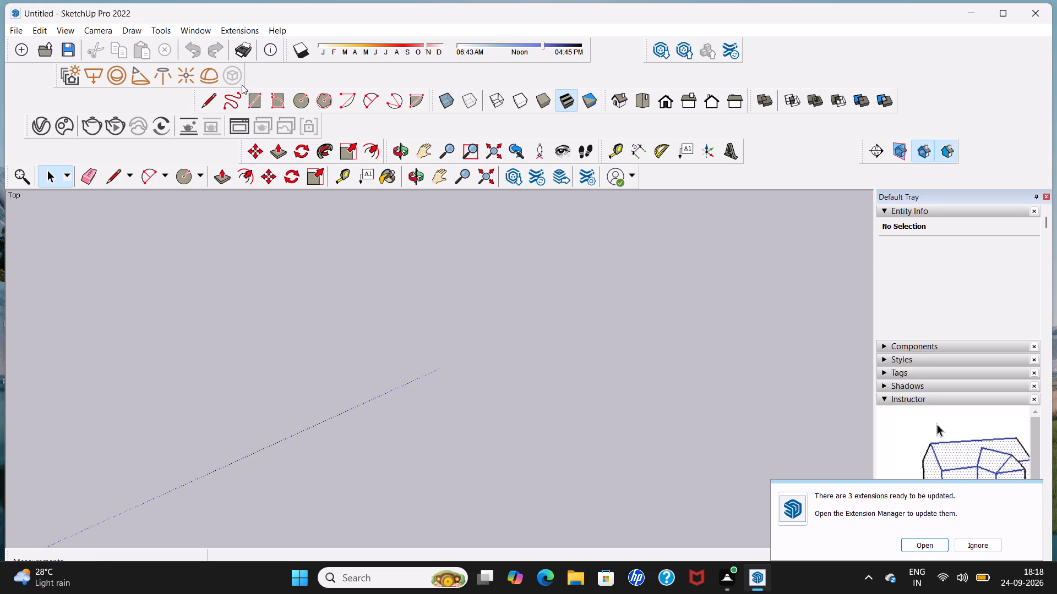
{"action": "left_click", "coordinate": [257, 104]}
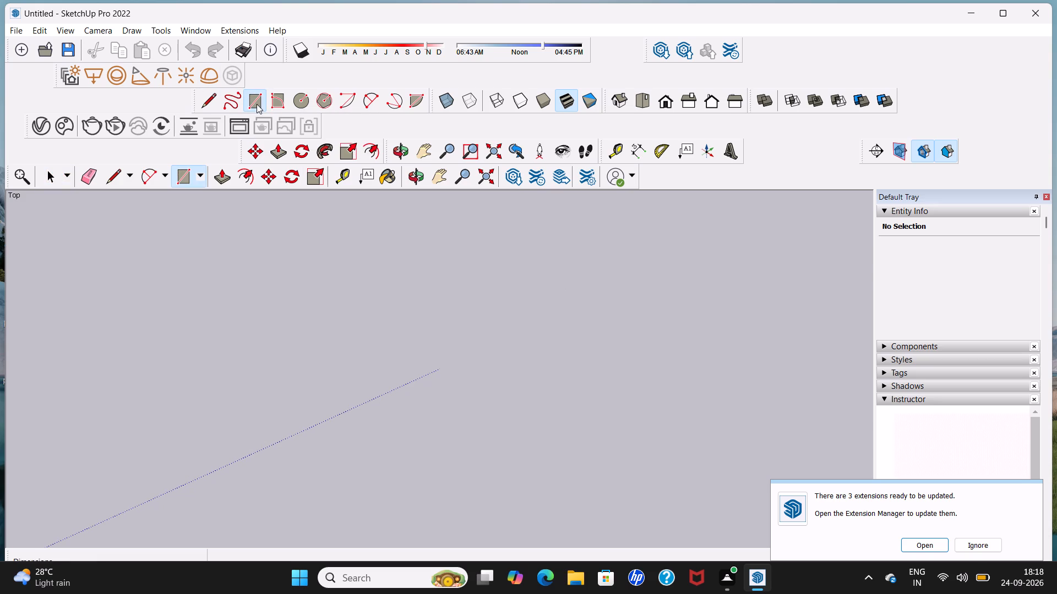
{"action": "left_click", "coordinate": [244, 263]}
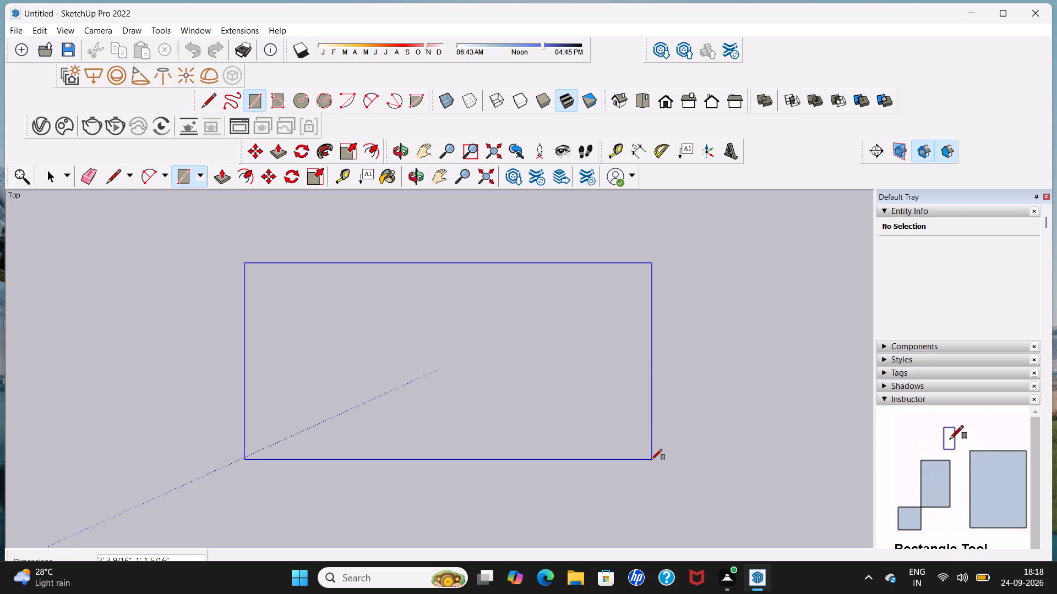
{"action": "type", "text": "18"}
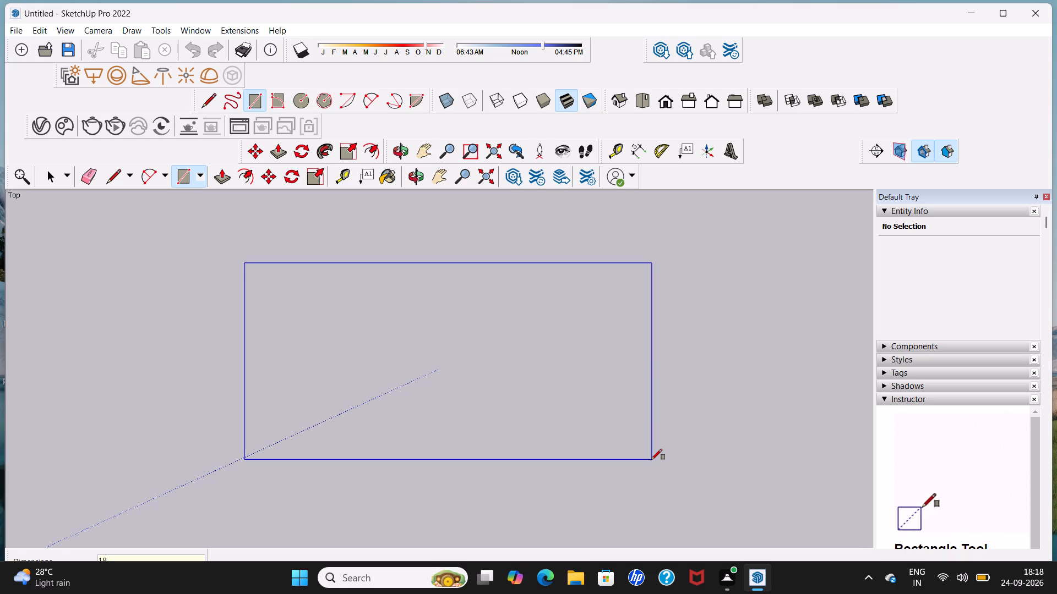
{"action": "key", "text": "BackSpace"}
{"action": "key", "text": "BackSpace"}
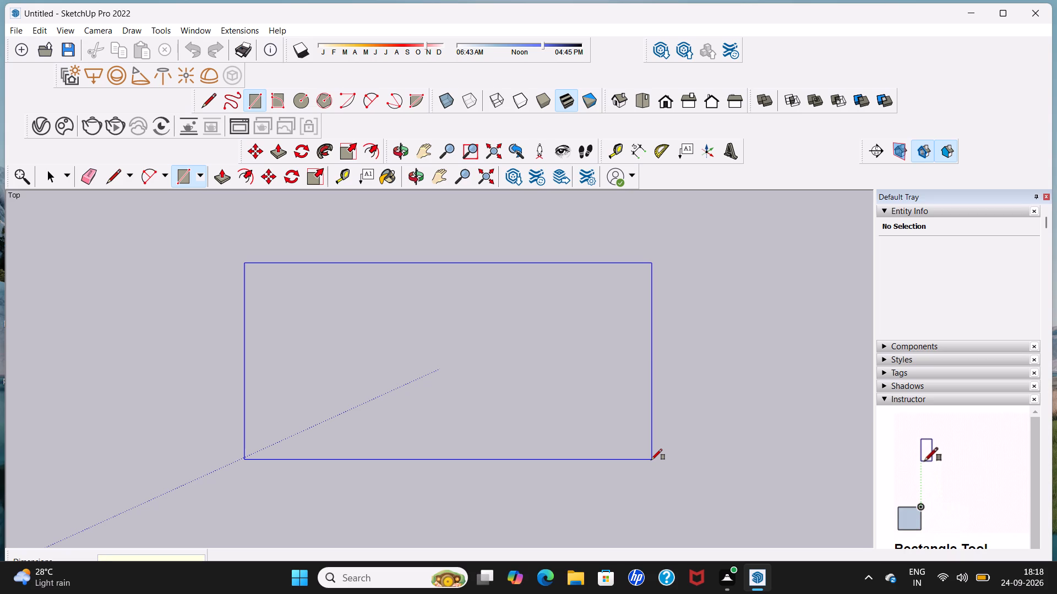
{"action": "type", "text": "10"}
{"action": "type", "text": "',18'"}
{"action": "key", "text": "Return"}
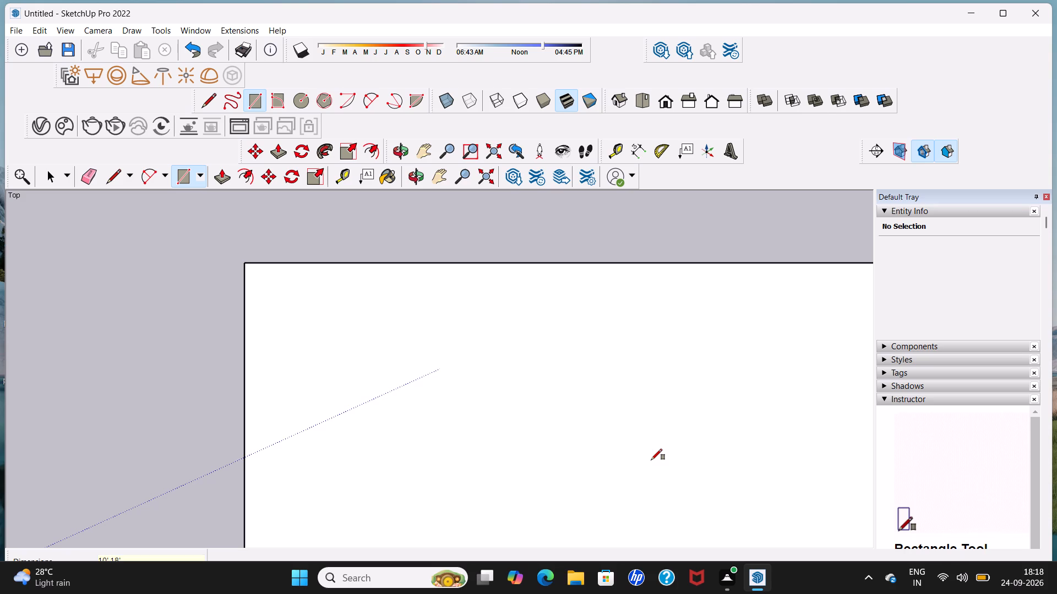
Move the whole rectangle by its lower-right corner about 86' away, clear of the origin and the human figure.
{"action": "scroll", "coordinate": [650, 460], "scroll_direction": "down", "scroll_amount": 14}
{"action": "scroll", "coordinate": [650, 460], "scroll_direction": "up", "scroll_amount": 1}
{"action": "scroll", "coordinate": [650, 460], "scroll_direction": "down", "scroll_amount": 5}
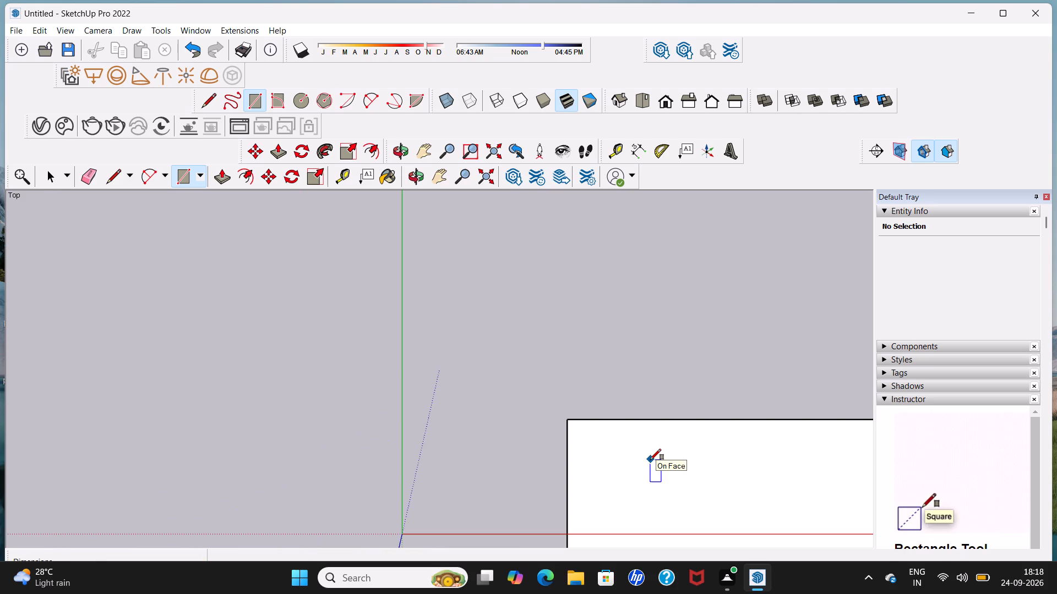
{"action": "key", "text": "space"}
{"action": "middle_click_drag", "start_coordinate": [650, 460], "coordinate": [293, 109], "text": "shift"}
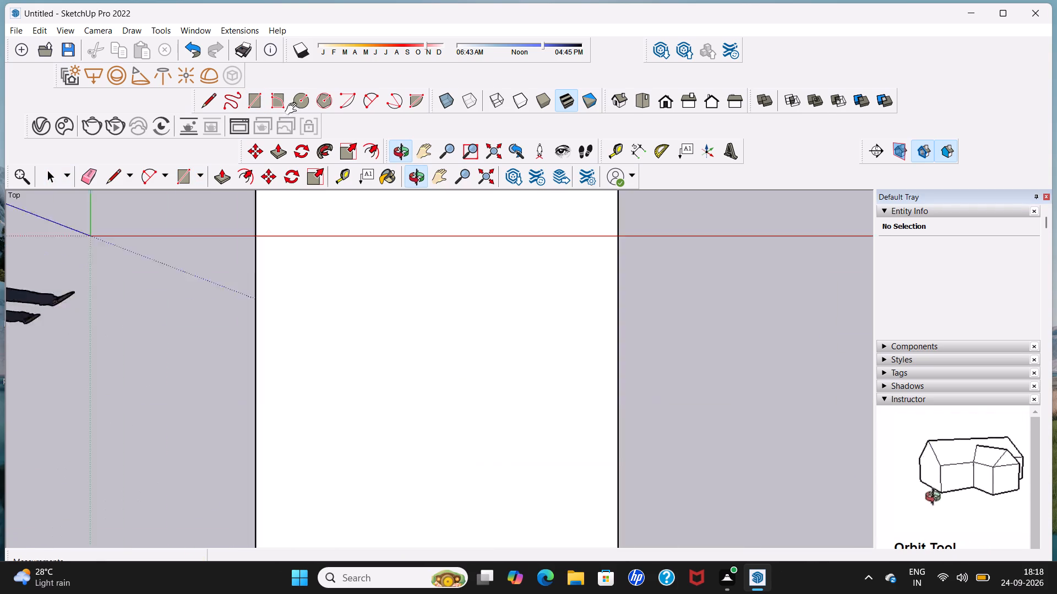
{"action": "middle_click_drag", "start_coordinate": [293, 109], "coordinate": [245, 55], "text": "shift"}
{"action": "scroll", "coordinate": [297, 229], "scroll_direction": "down", "scroll_amount": 15}
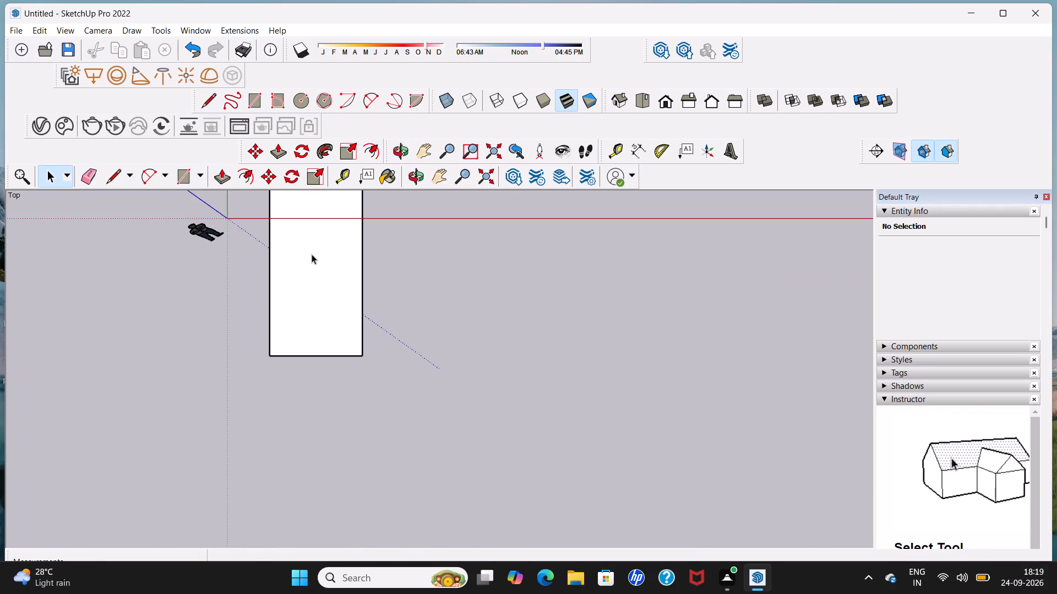
{"action": "scroll", "coordinate": [323, 261], "scroll_direction": "down", "scroll_amount": 3}
{"action": "double_click", "coordinate": [323, 262]}
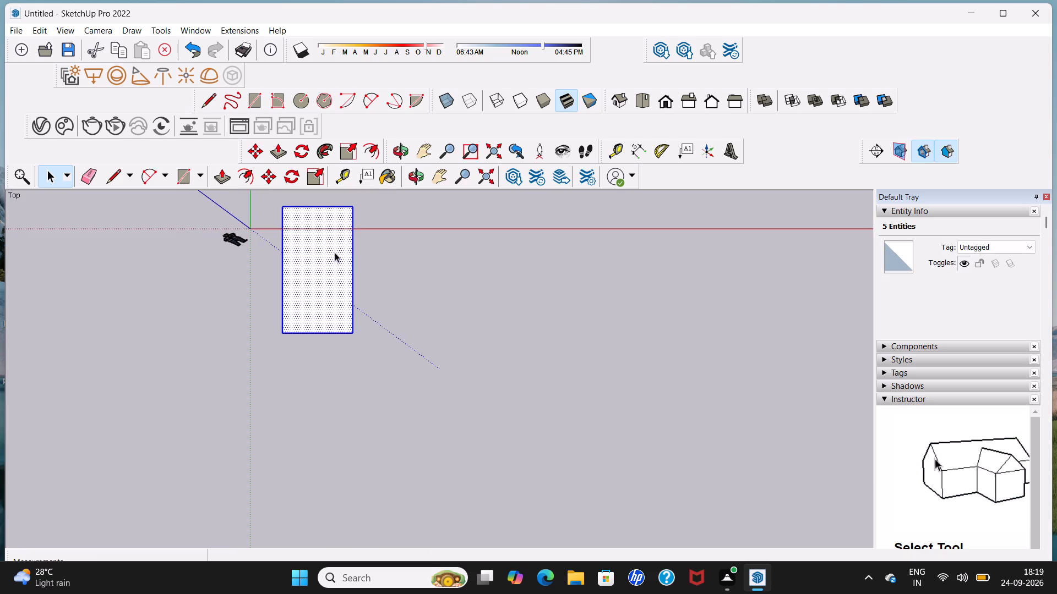
{"action": "key", "text": "m"}
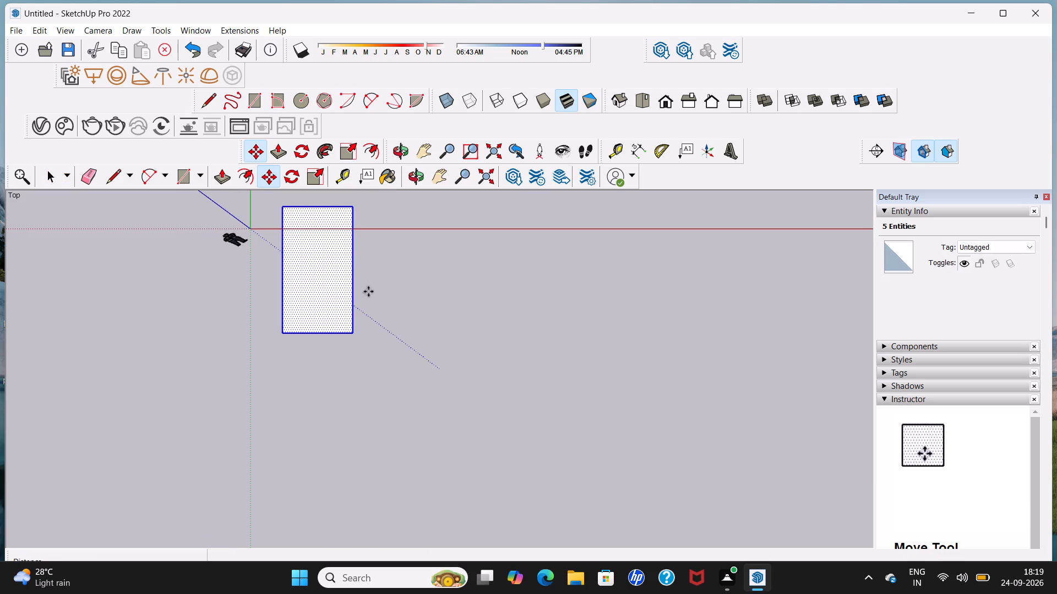
{"action": "left_click", "coordinate": [351, 331]}
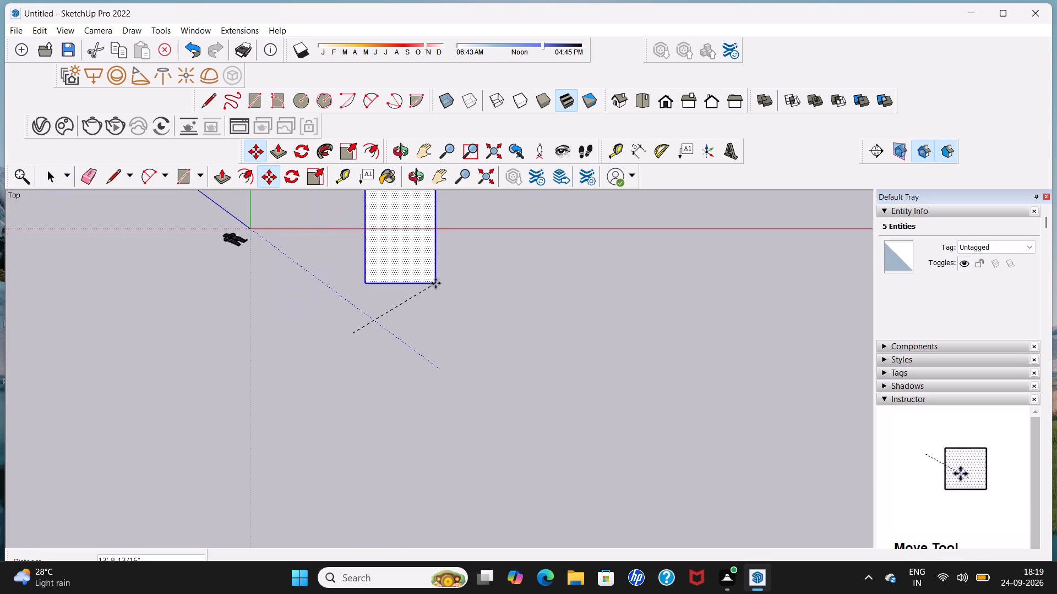
{"action": "scroll", "coordinate": [435, 283], "scroll_direction": "down", "scroll_amount": 11}
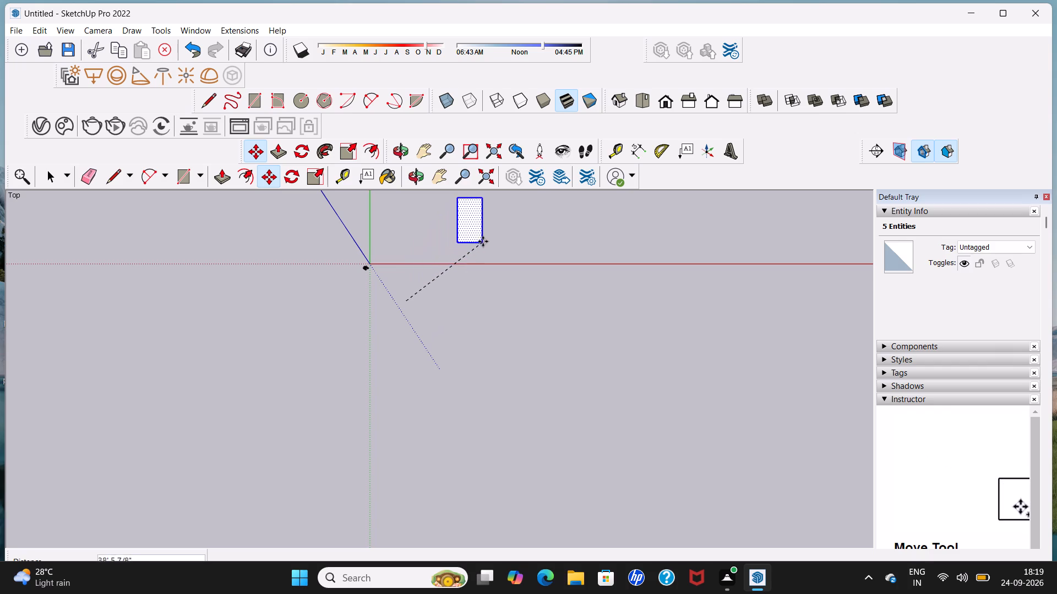
{"action": "middle_click_drag", "start_coordinate": [491, 235], "coordinate": [484, 283], "text": "shift"}
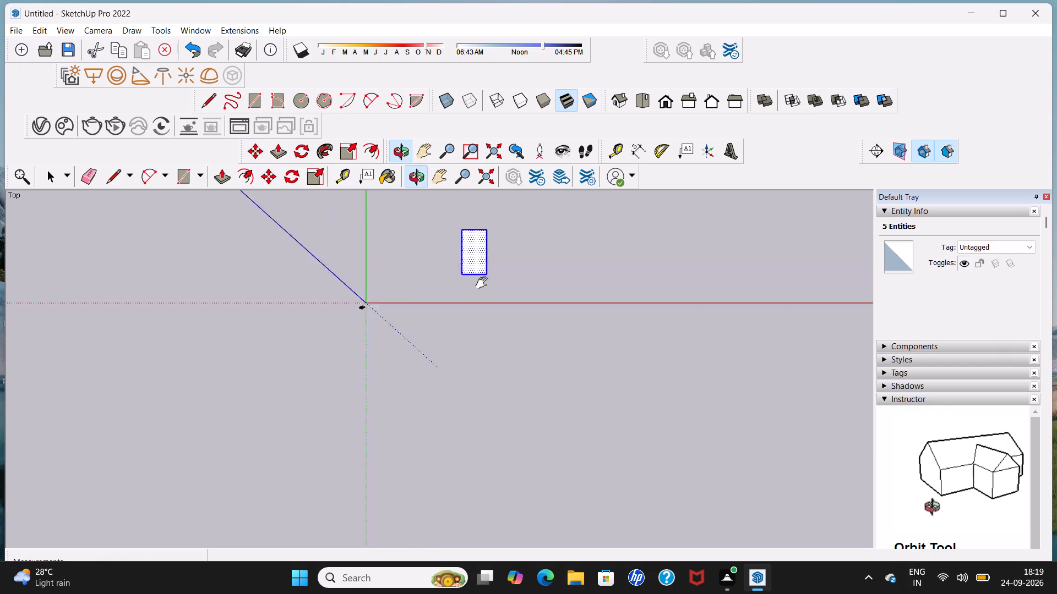
{"action": "middle_click_drag", "start_coordinate": [484, 283], "coordinate": [408, 363], "text": "shift"}
{"action": "left_click", "coordinate": [479, 279]}
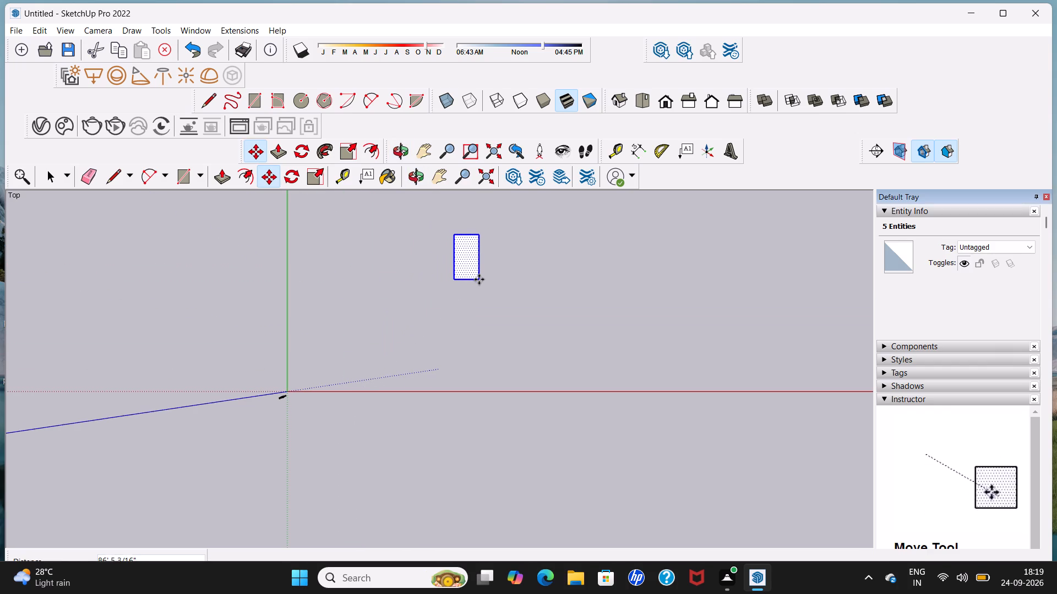
{"action": "key", "text": "space"}
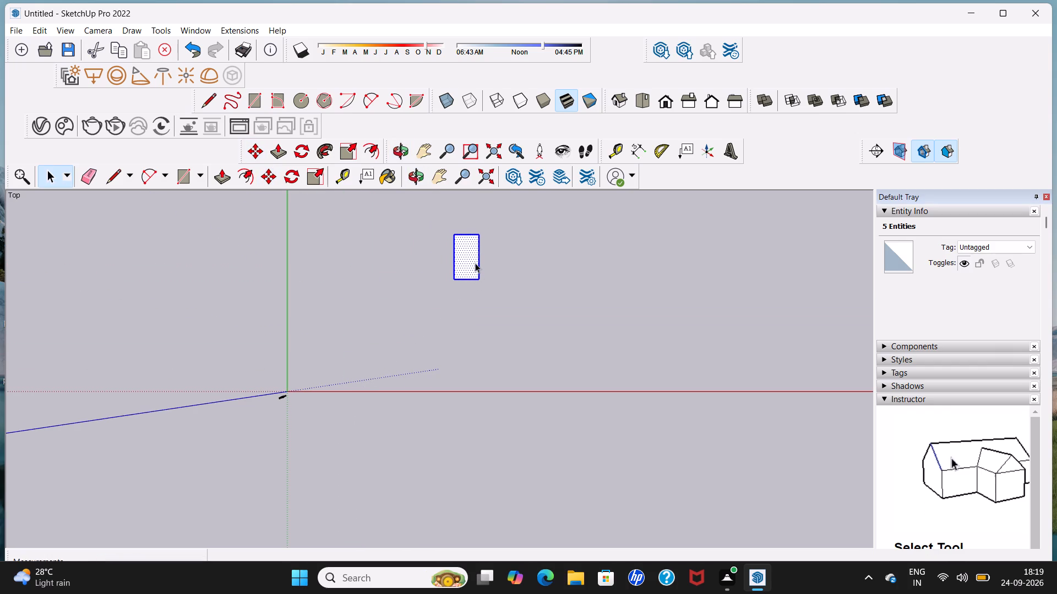
{"action": "left_click", "coordinate": [530, 243]}
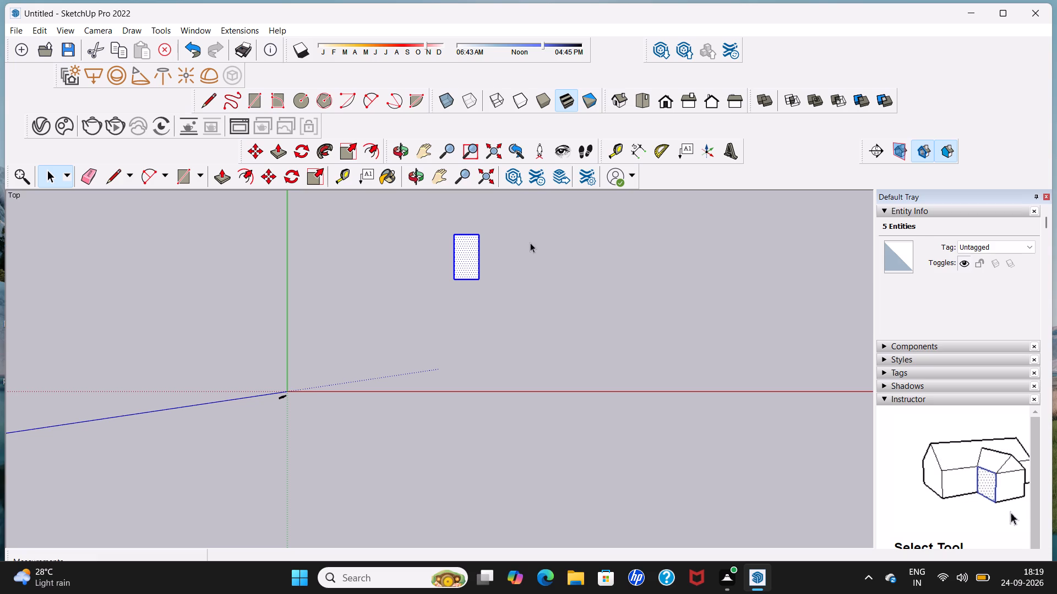
Check the length of the rectangle's long side with the Dimension tool.
{"action": "scroll", "coordinate": [460, 246], "scroll_direction": "up", "scroll_amount": 4}
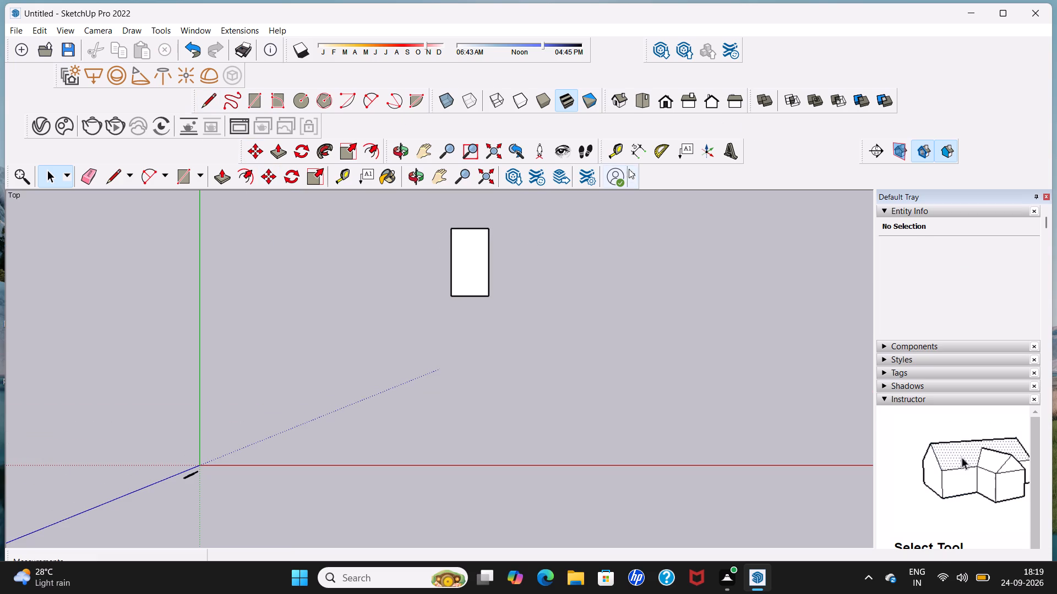
{"action": "left_click", "coordinate": [636, 152]}
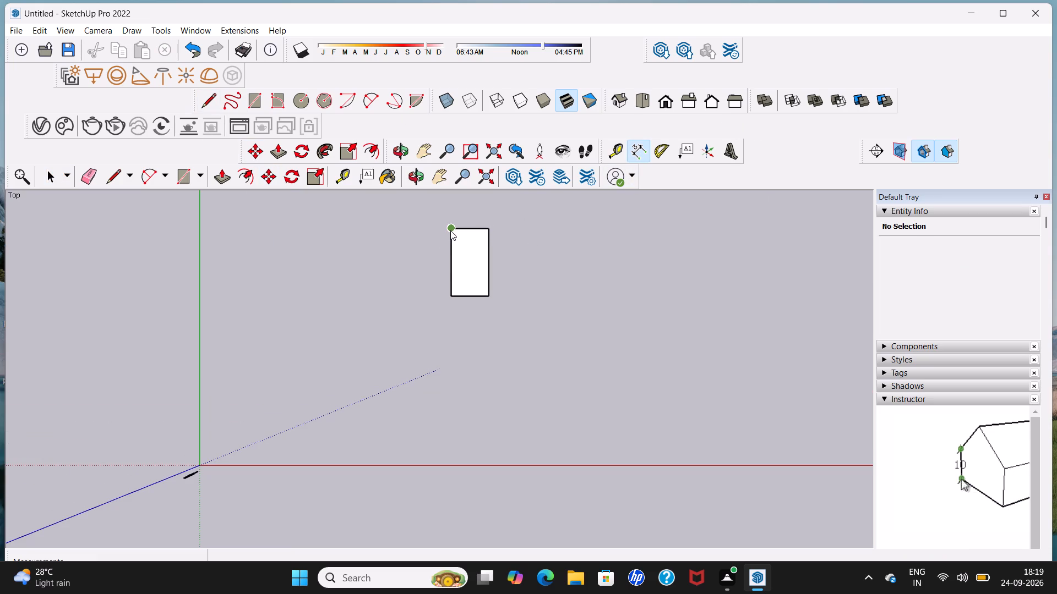
{"action": "left_click", "coordinate": [450, 230]}
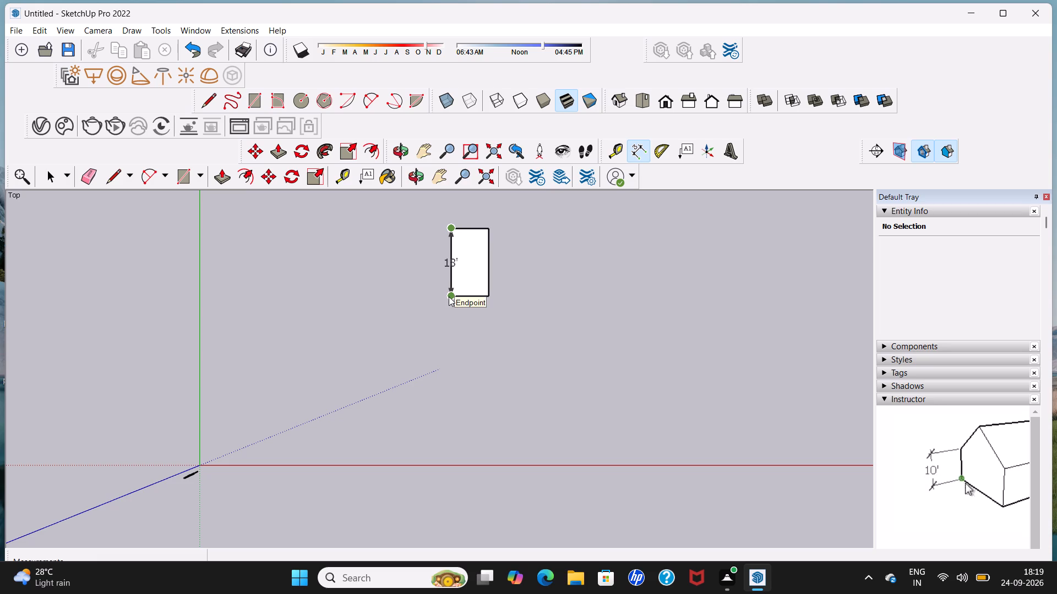
{"action": "key", "text": "space"}
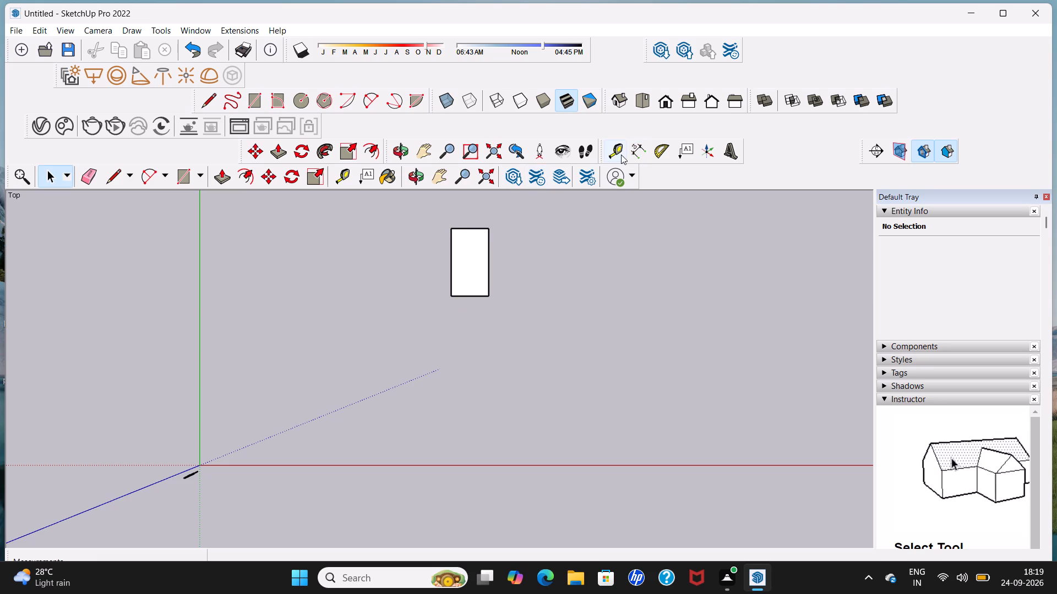
Rotate the whole rectangle 90 degrees about its lower-left corner so its long side runs along the red axis.
{"action": "double_click", "coordinate": [470, 244]}
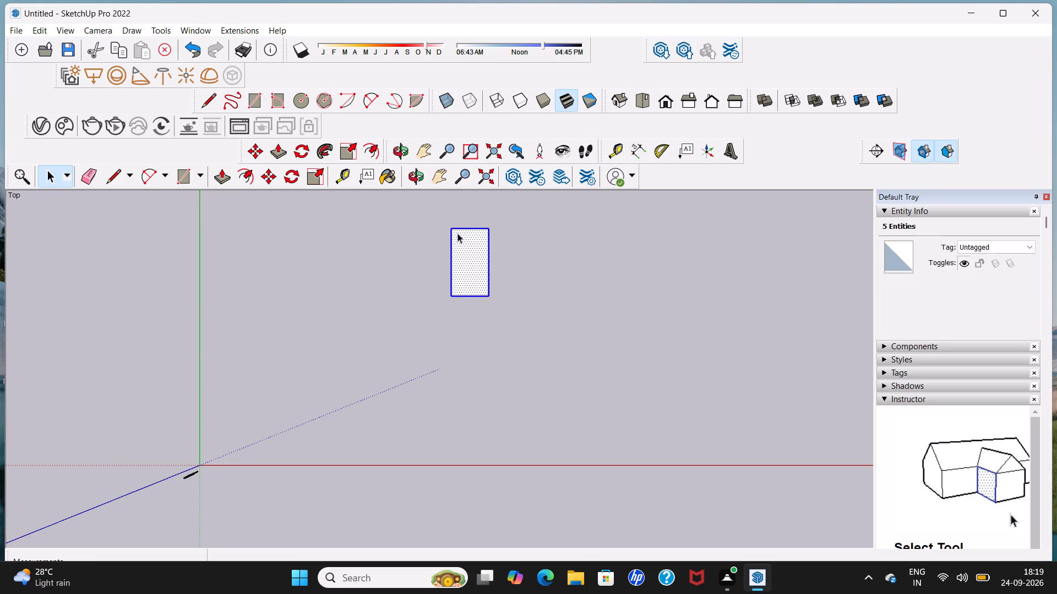
{"action": "left_click", "coordinate": [302, 153]}
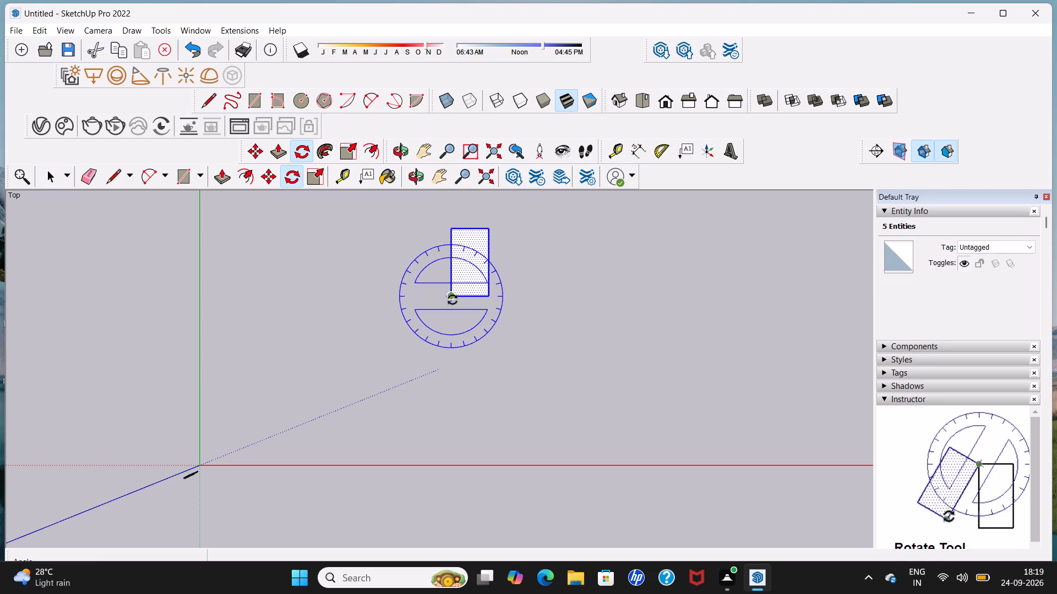
{"action": "left_click", "coordinate": [453, 300]}
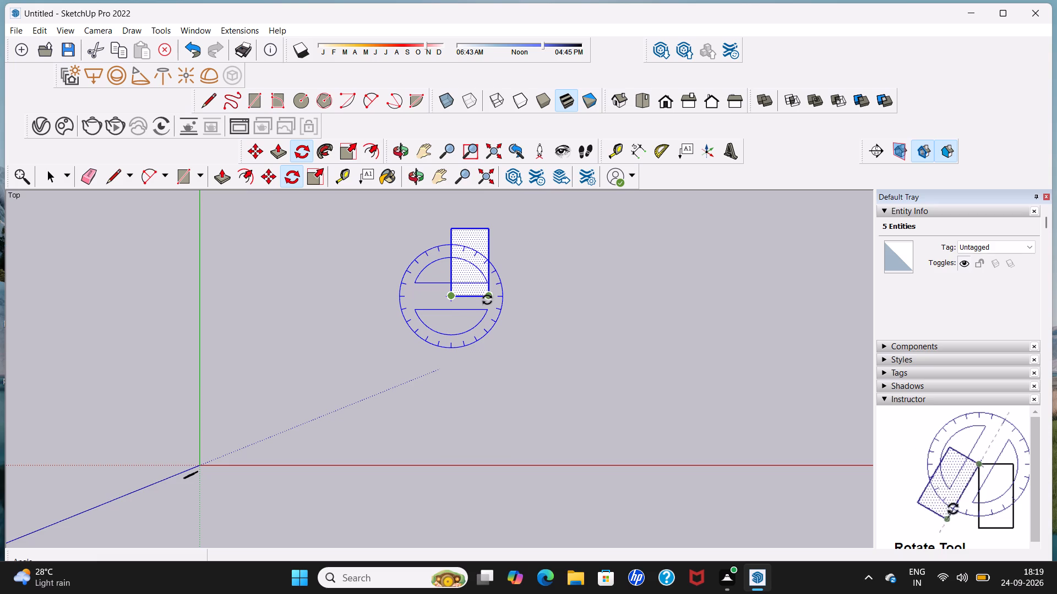
{"action": "left_click", "coordinate": [488, 299]}
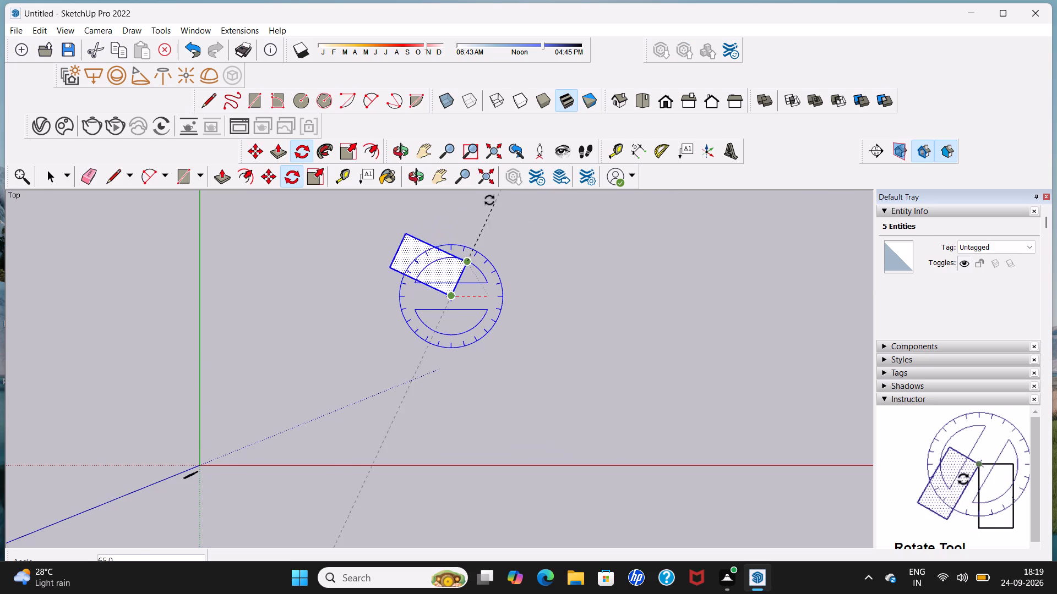
{"action": "left_click", "coordinate": [449, 205]}
{"action": "key", "text": "space"}
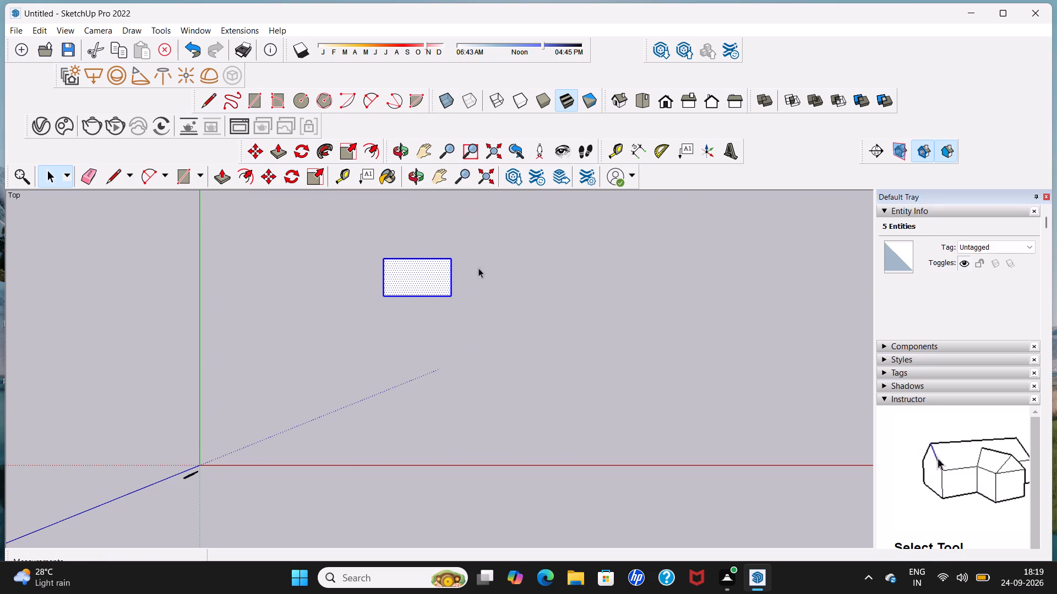
{"action": "left_click", "coordinate": [505, 260]}
Place a Tape Measure guide parallel to the rectangle's front long side, about 3'4" outside it on the ground.
{"action": "middle_click_drag", "start_coordinate": [413, 269], "coordinate": [413, 203]}
{"action": "middle_click_drag", "start_coordinate": [402, 326], "coordinate": [428, 265]}
{"action": "scroll", "coordinate": [407, 310], "scroll_direction": "up", "scroll_amount": 3}
{"action": "middle_click_drag", "start_coordinate": [407, 306], "coordinate": [387, 251]}
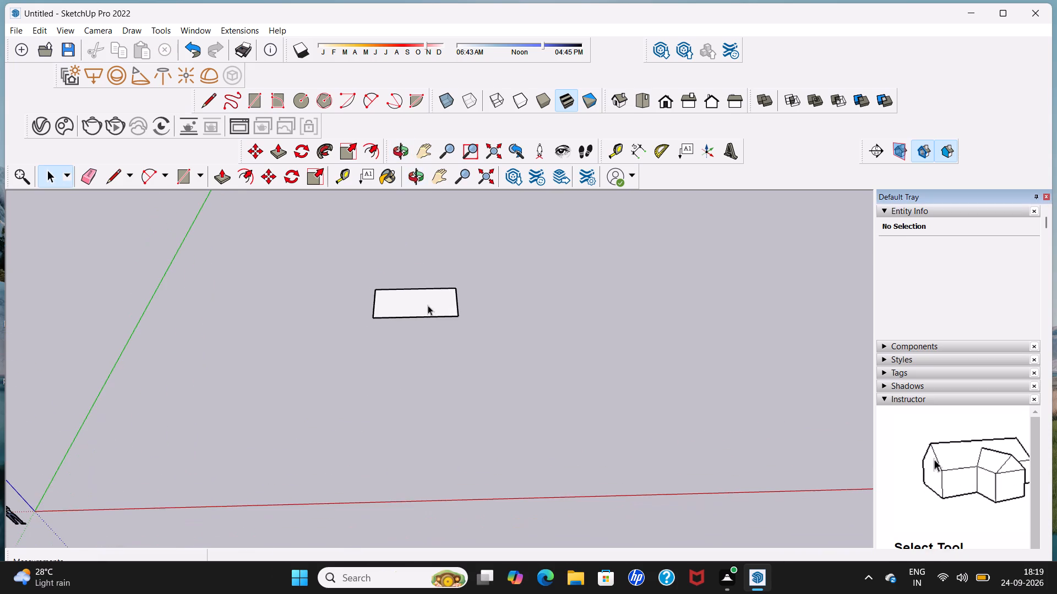
{"action": "scroll", "coordinate": [437, 306], "scroll_direction": "up", "scroll_amount": 4}
{"action": "middle_click_drag", "start_coordinate": [437, 310], "coordinate": [377, 310]}
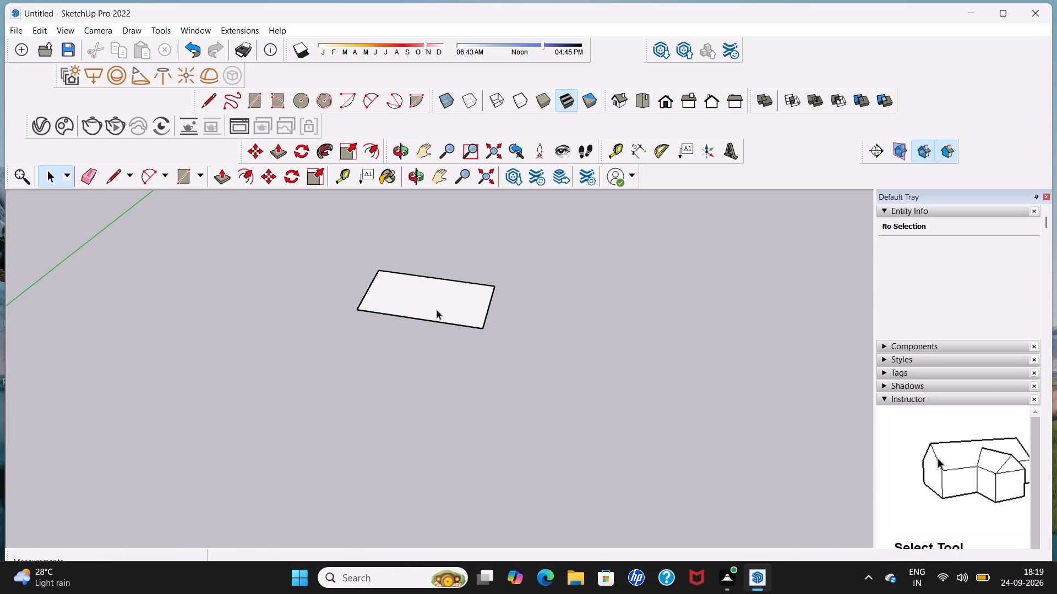
{"action": "middle_click_drag", "start_coordinate": [438, 309], "coordinate": [476, 302]}
{"action": "scroll", "coordinate": [453, 309], "scroll_direction": "up", "scroll_amount": 4}
{"action": "middle_click_drag", "start_coordinate": [453, 306], "coordinate": [461, 306]}
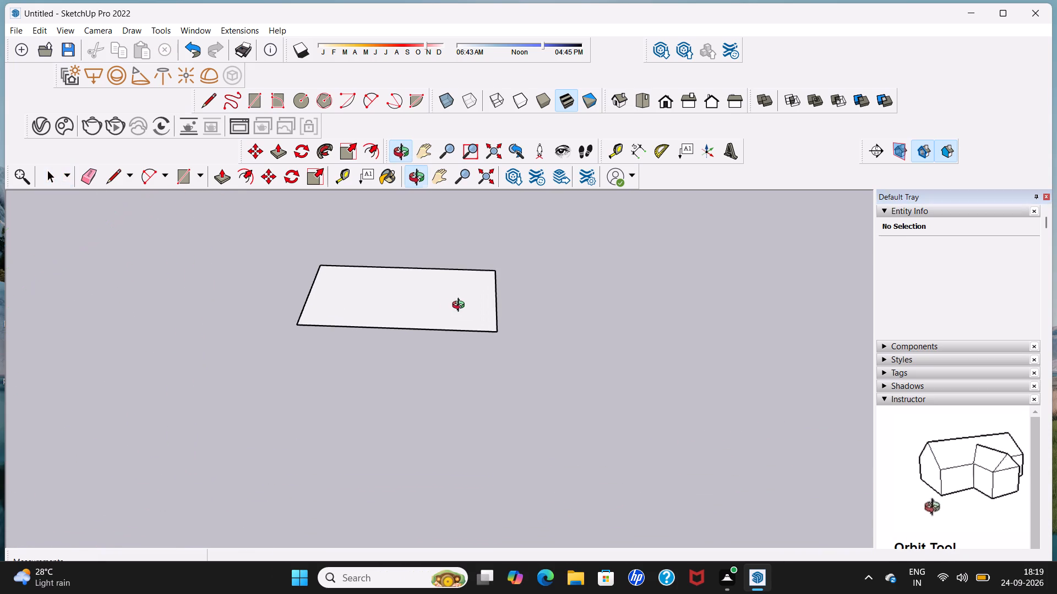
{"action": "middle_click_drag", "start_coordinate": [461, 306], "coordinate": [485, 300]}
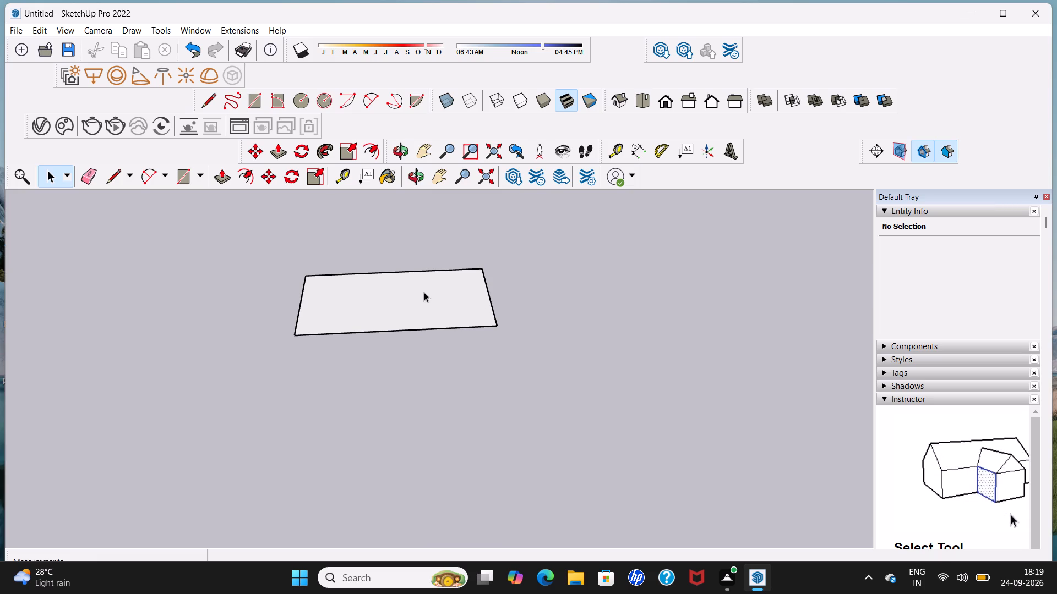
{"action": "middle_click_drag", "start_coordinate": [440, 284], "coordinate": [417, 328]}
{"action": "middle_click_drag", "start_coordinate": [419, 313], "coordinate": [419, 317]}
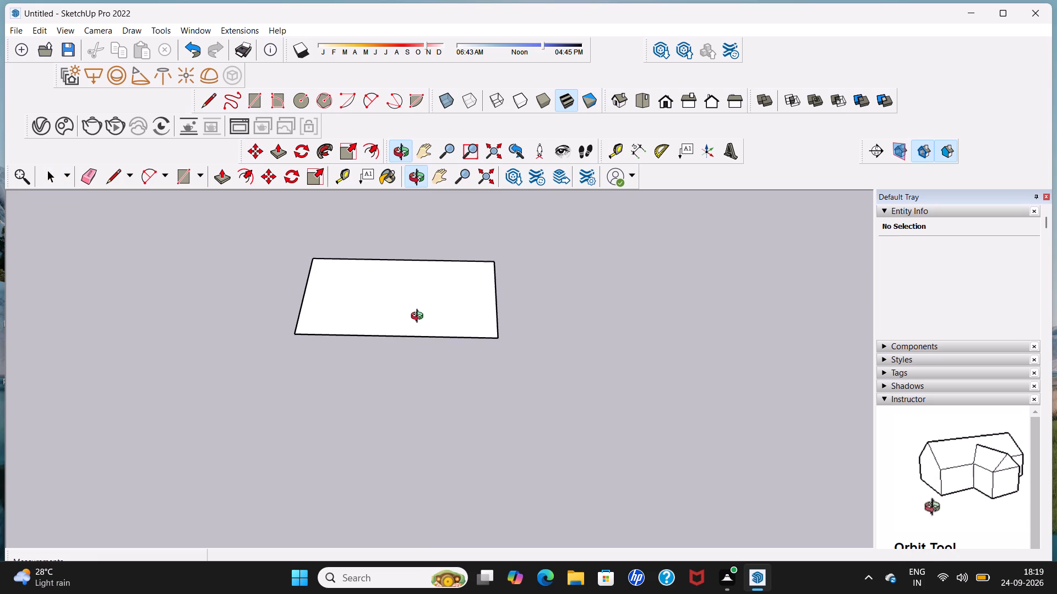
{"action": "middle_click_drag", "start_coordinate": [419, 317], "coordinate": [429, 340]}
{"action": "left_click", "coordinate": [615, 152]}
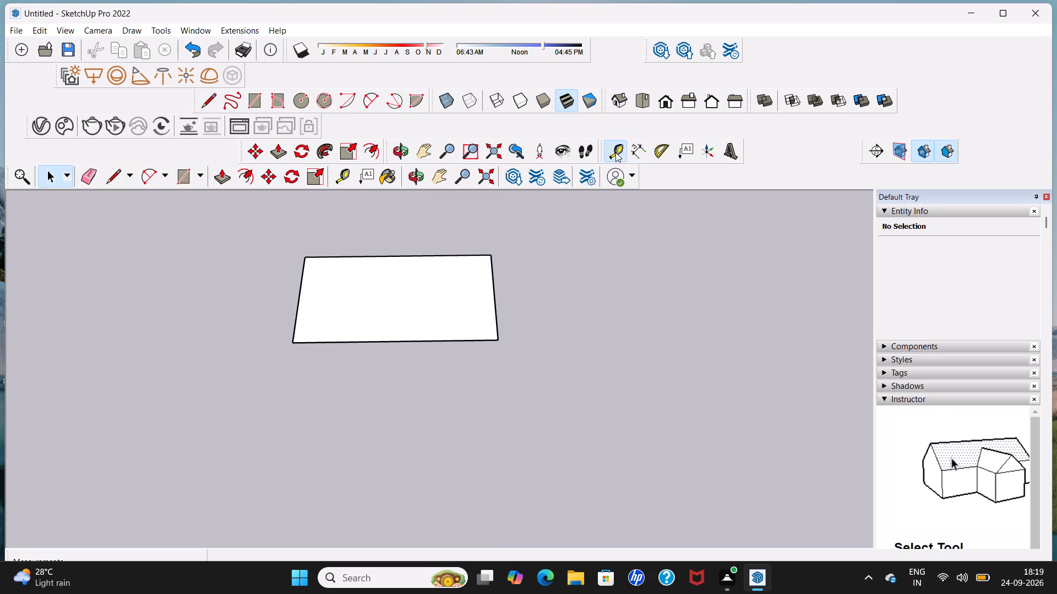
{"action": "left_click", "coordinate": [470, 342]}
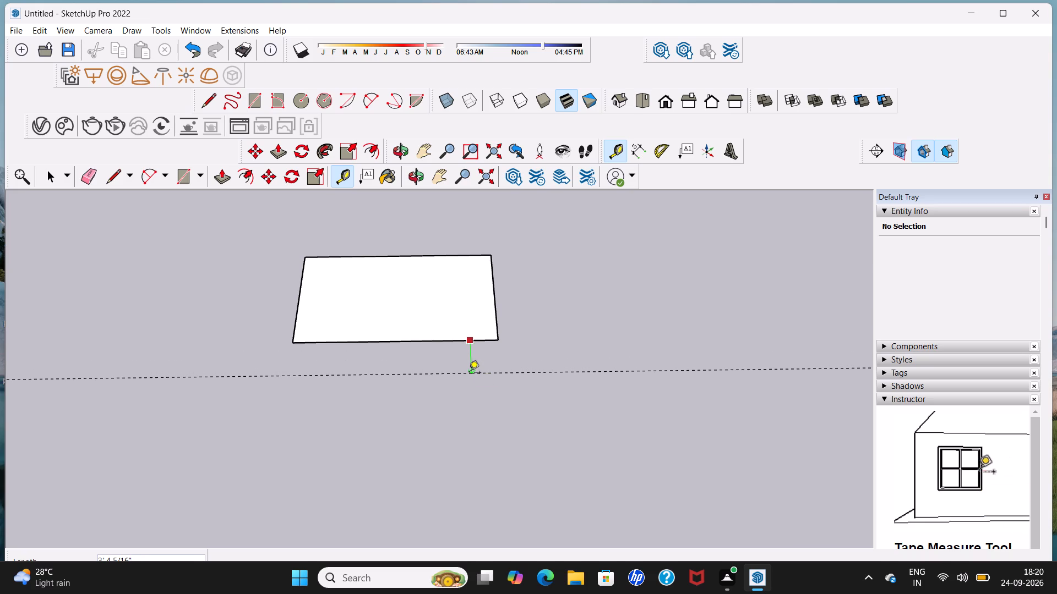
{"action": "left_click", "coordinate": [469, 373]}
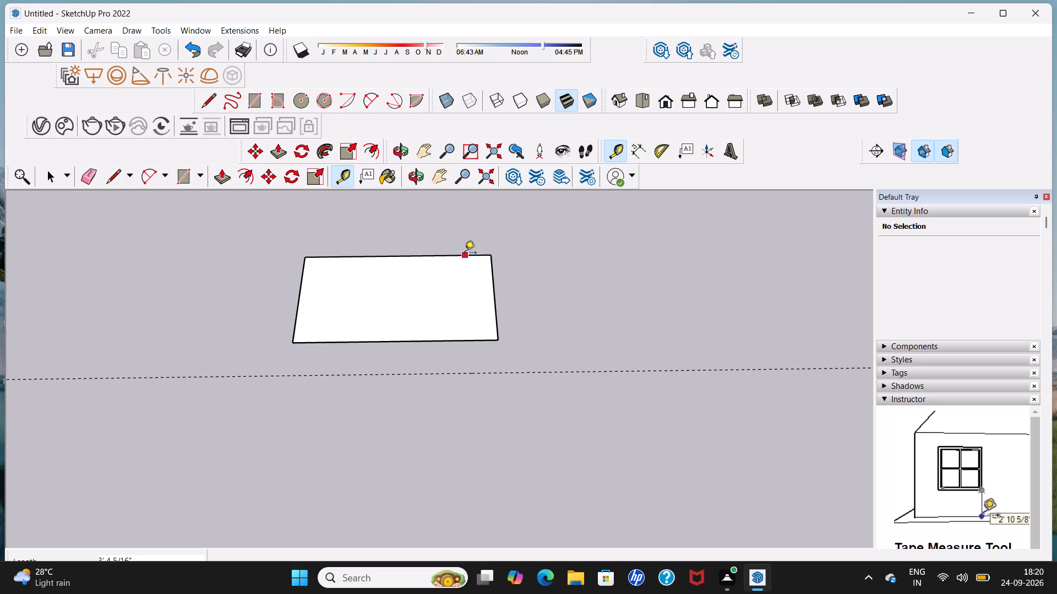
Place guides parallel to the rectangle's two short sides, each about 3'4" outside its edge.
{"action": "left_click", "coordinate": [299, 278]}
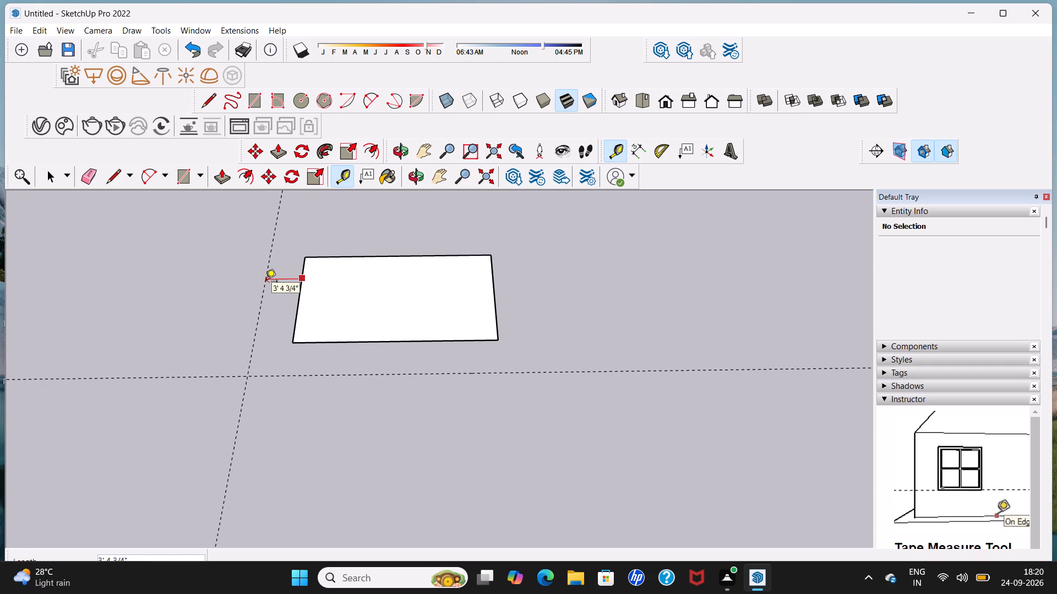
{"action": "left_click", "coordinate": [266, 282]}
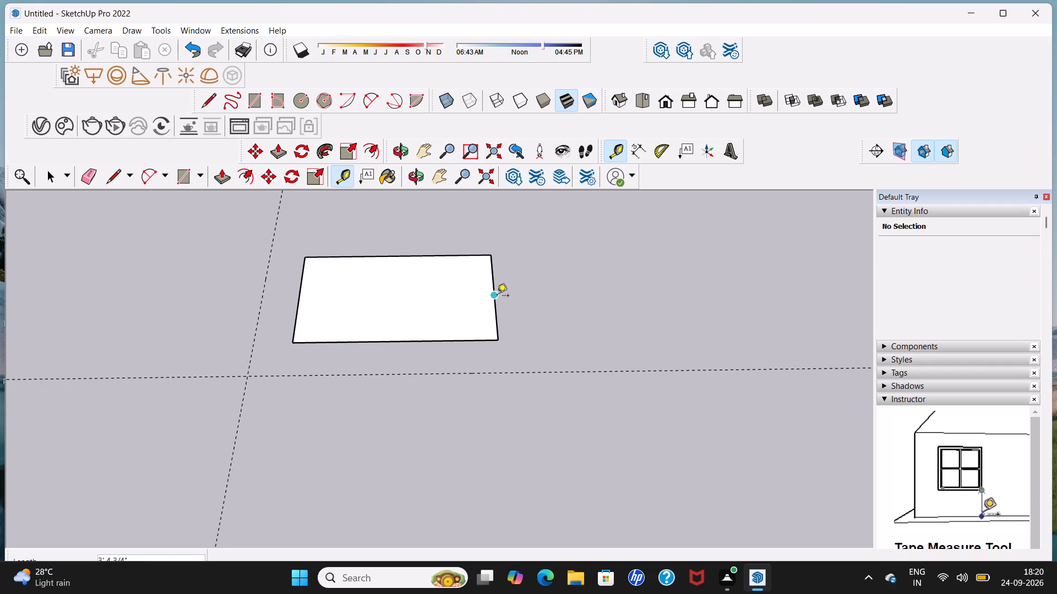
{"action": "left_click", "coordinate": [497, 296]}
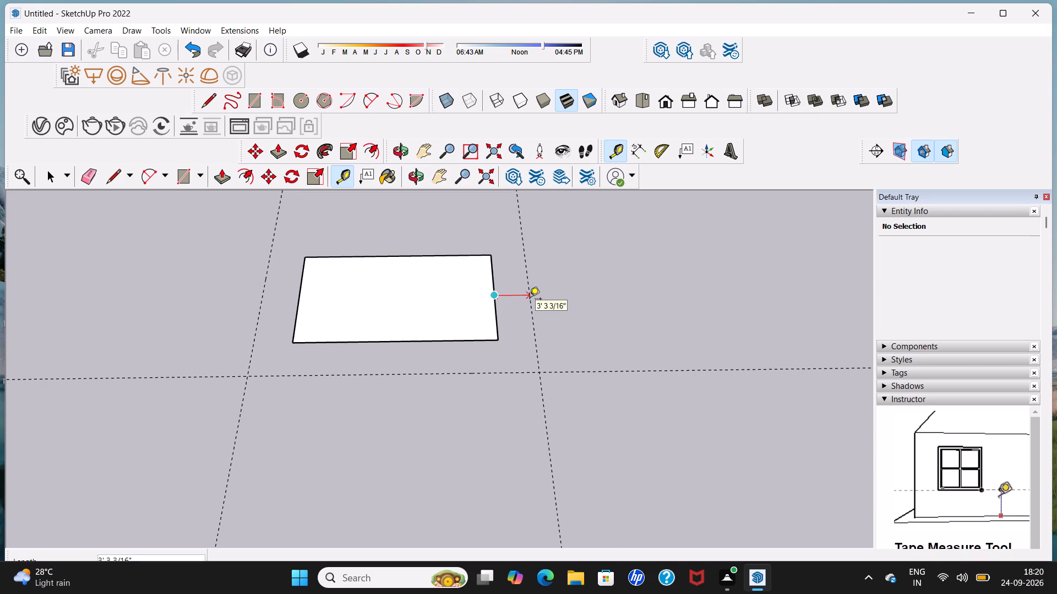
{"action": "left_click", "coordinate": [530, 300]}
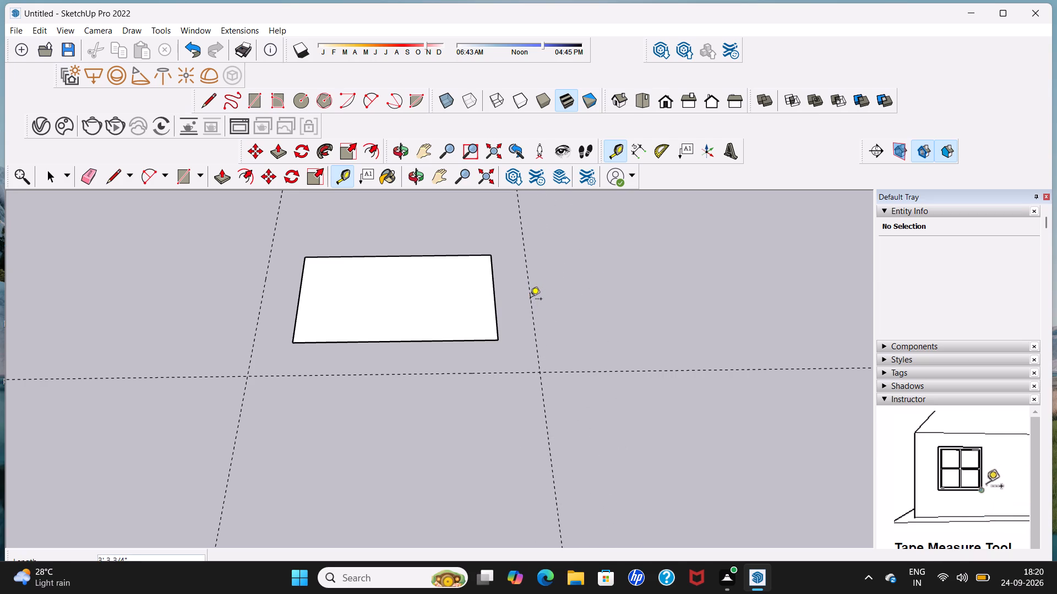
Place a guide parallel to the rectangle's back long side, about 1'6" outside it.
{"action": "middle_click_drag", "start_coordinate": [530, 300], "coordinate": [543, 263]}
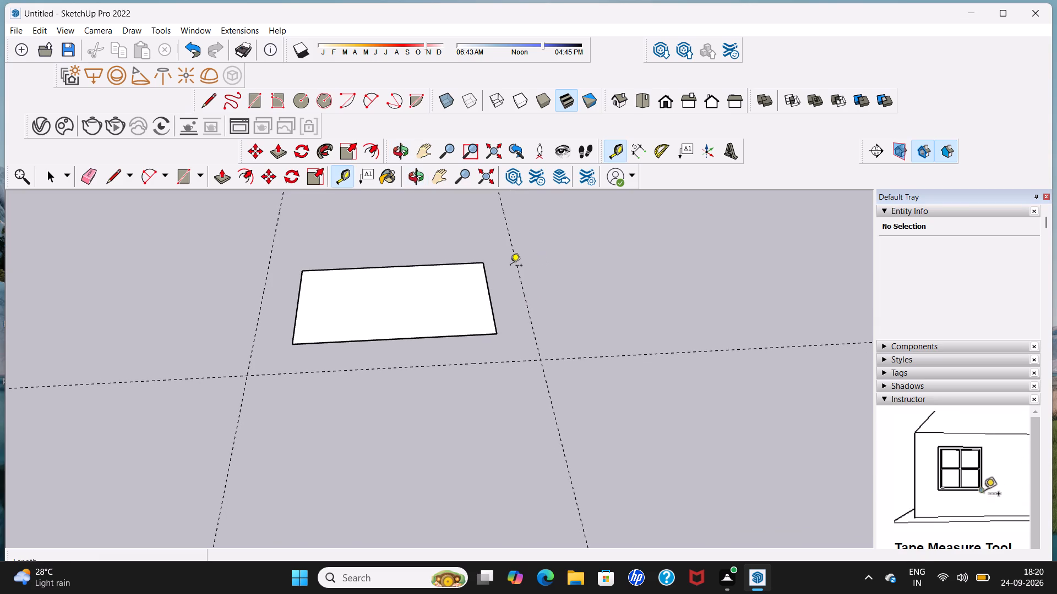
{"action": "middle_click_drag", "start_coordinate": [510, 266], "coordinate": [506, 353], "text": "shift"}
{"action": "scroll", "coordinate": [487, 345], "scroll_direction": "up", "scroll_amount": 2}
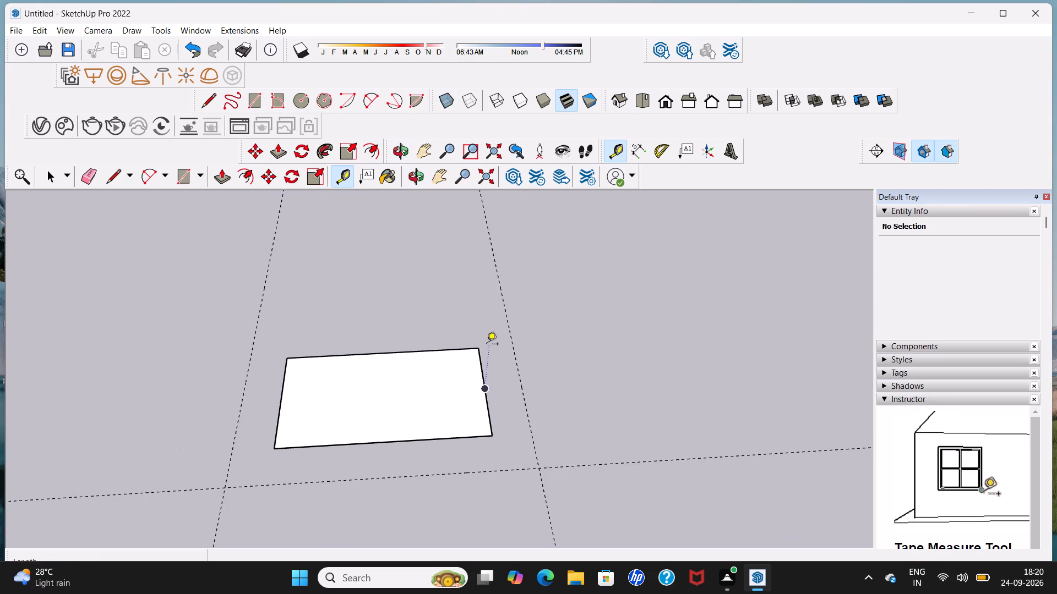
{"action": "scroll", "coordinate": [487, 345], "scroll_direction": "up", "scroll_amount": 1}
{"action": "middle_click_drag", "start_coordinate": [482, 343], "coordinate": [485, 395]}
{"action": "scroll", "coordinate": [485, 390], "scroll_direction": "up", "scroll_amount": 4}
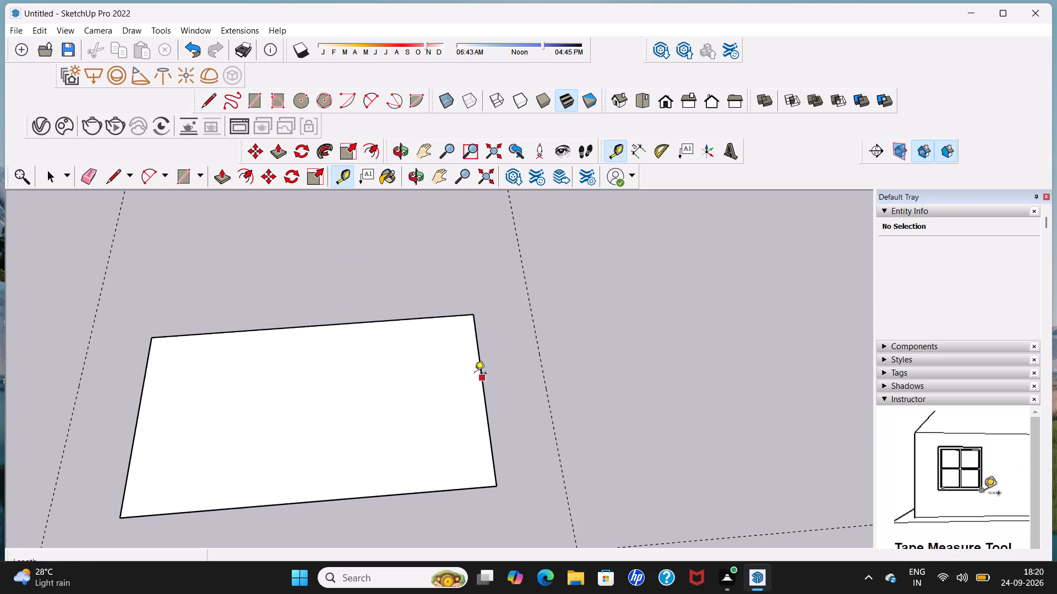
{"action": "scroll", "coordinate": [392, 341], "scroll_direction": "down", "scroll_amount": 3}
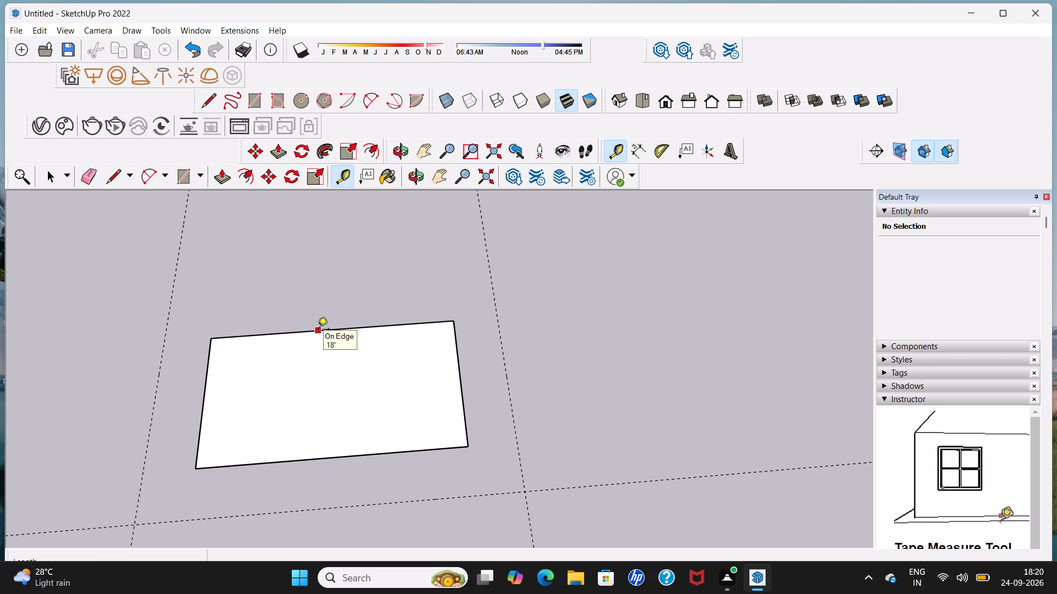
{"action": "scroll", "coordinate": [318, 330], "scroll_direction": "up", "scroll_amount": 2}
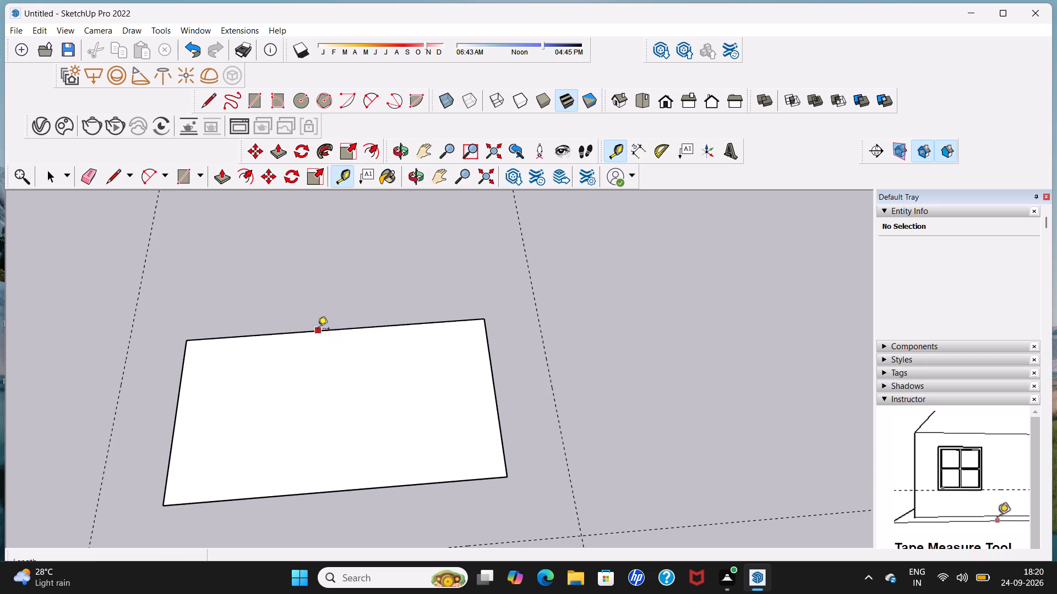
{"action": "left_click", "coordinate": [318, 329]}
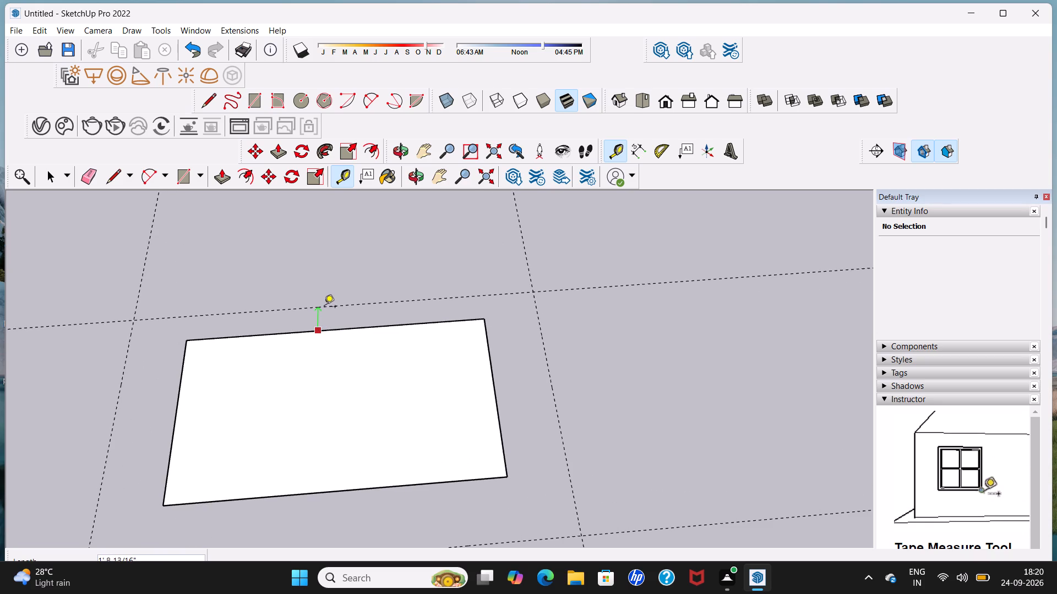
{"action": "left_click", "coordinate": [324, 310]}
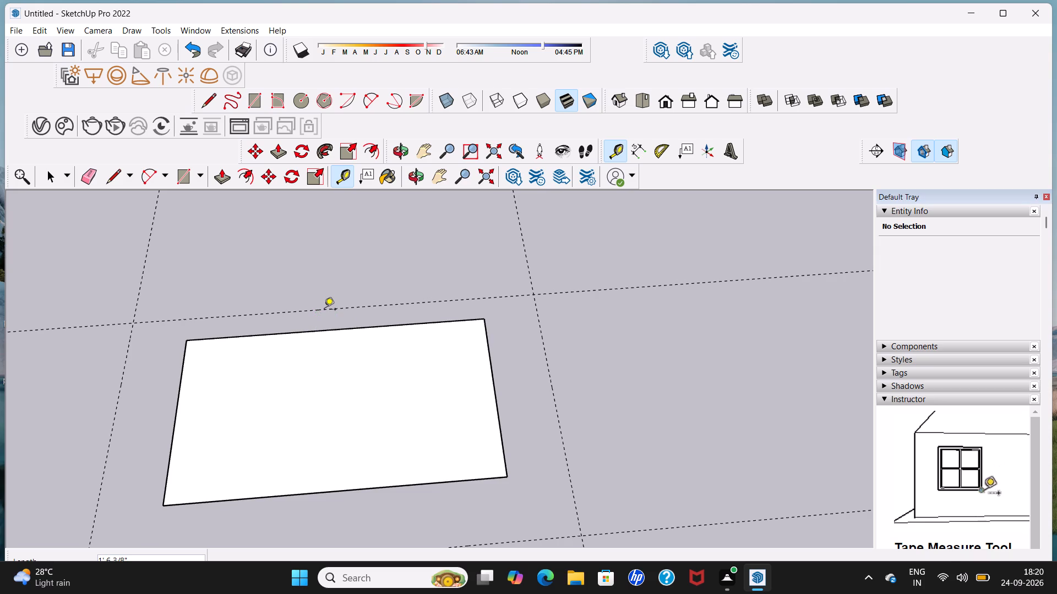
{"action": "key", "text": "space"}
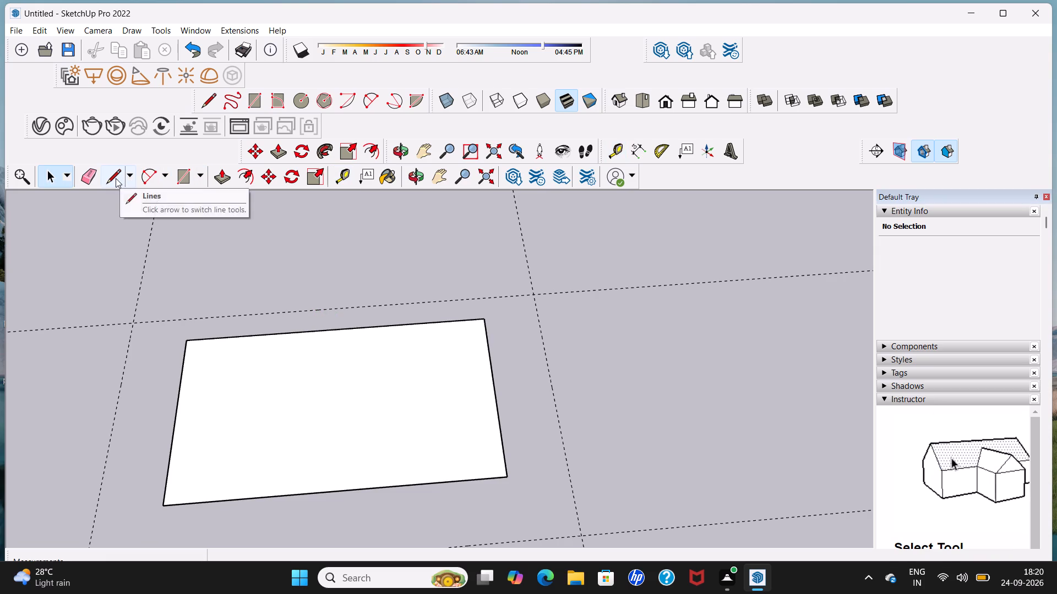
Draw a closed four-sided outline with the Line tool through the guide intersections around the rectangle.
{"action": "left_click", "coordinate": [116, 178]}
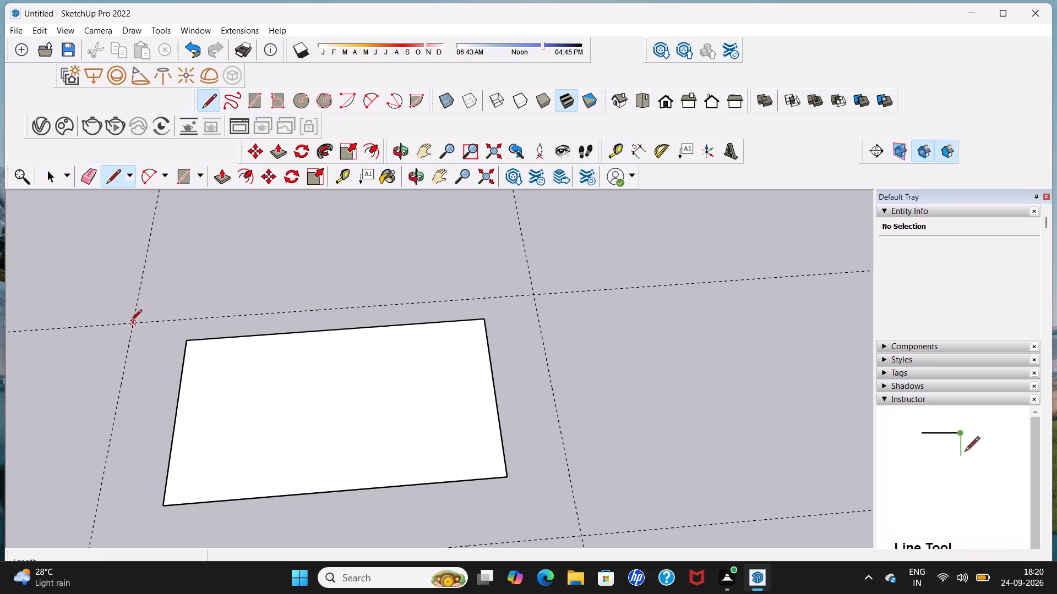
{"action": "left_click", "coordinate": [130, 322]}
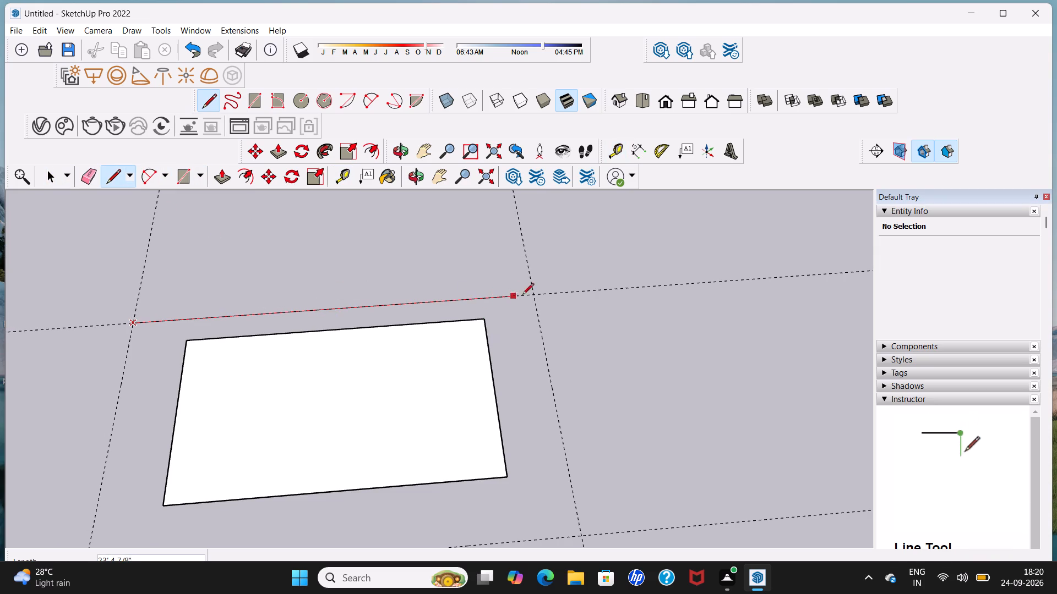
{"action": "left_click", "coordinate": [536, 294]}
{"action": "scroll", "coordinate": [537, 290], "scroll_direction": "down", "scroll_amount": 9}
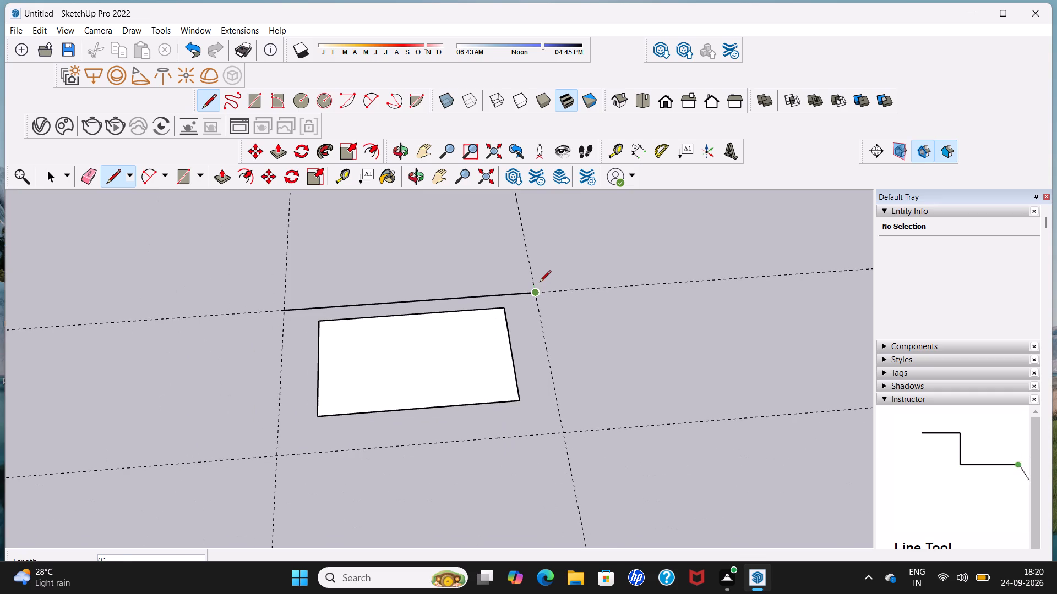
{"action": "left_click", "coordinate": [535, 294]}
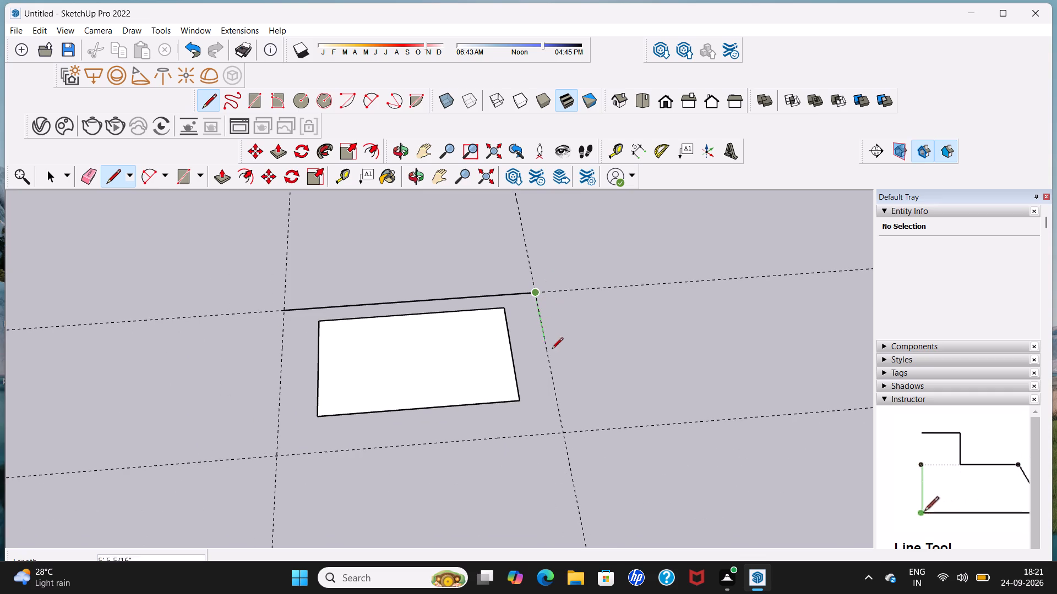
{"action": "left_click", "coordinate": [560, 432]}
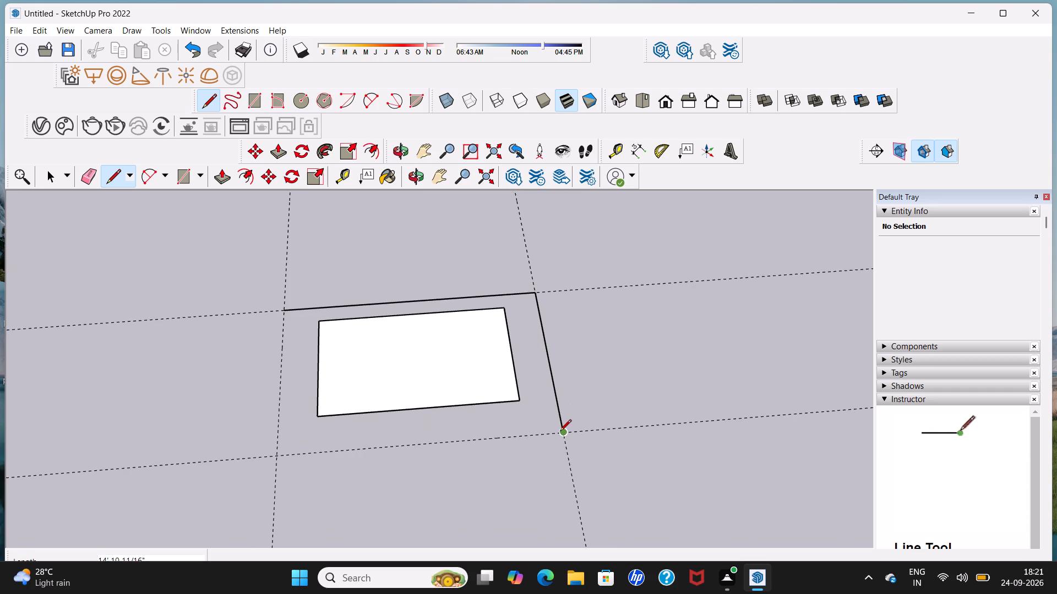
{"action": "left_click", "coordinate": [281, 453]}
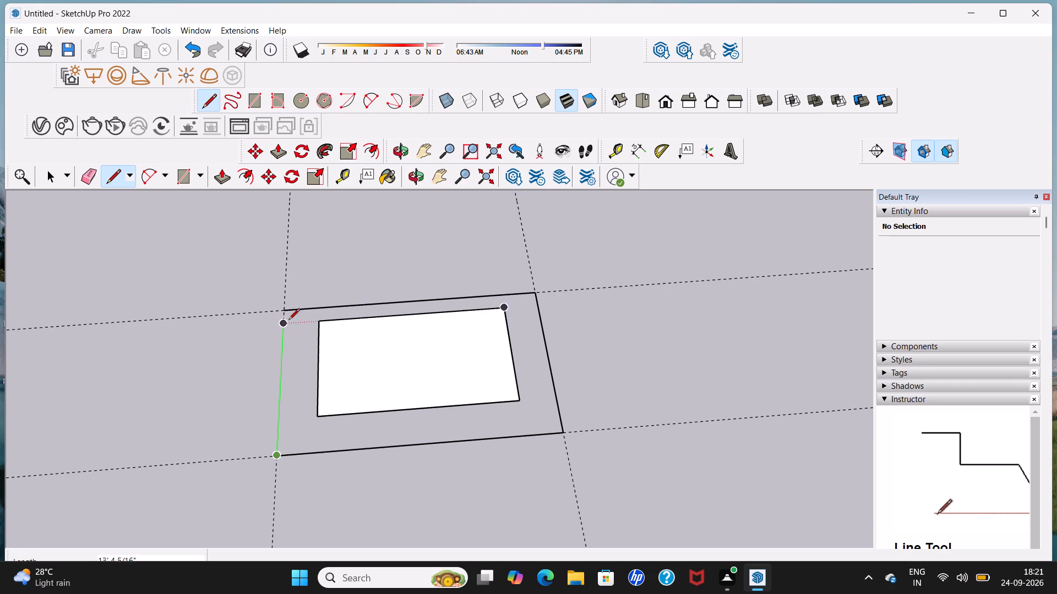
{"action": "left_click", "coordinate": [287, 311]}
{"action": "key", "text": "space"}
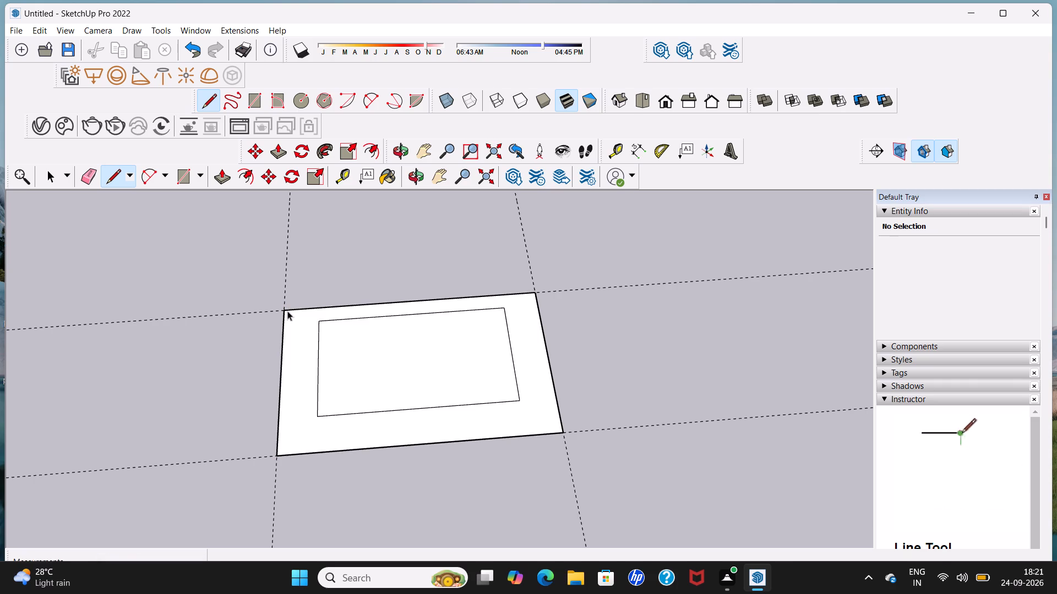
Push/Pull the inner 10' by 18' face upward to a height of 10'.
{"action": "middle_click_drag", "start_coordinate": [418, 354], "coordinate": [371, 354]}
{"action": "middle_click_drag", "start_coordinate": [377, 359], "coordinate": [390, 349]}
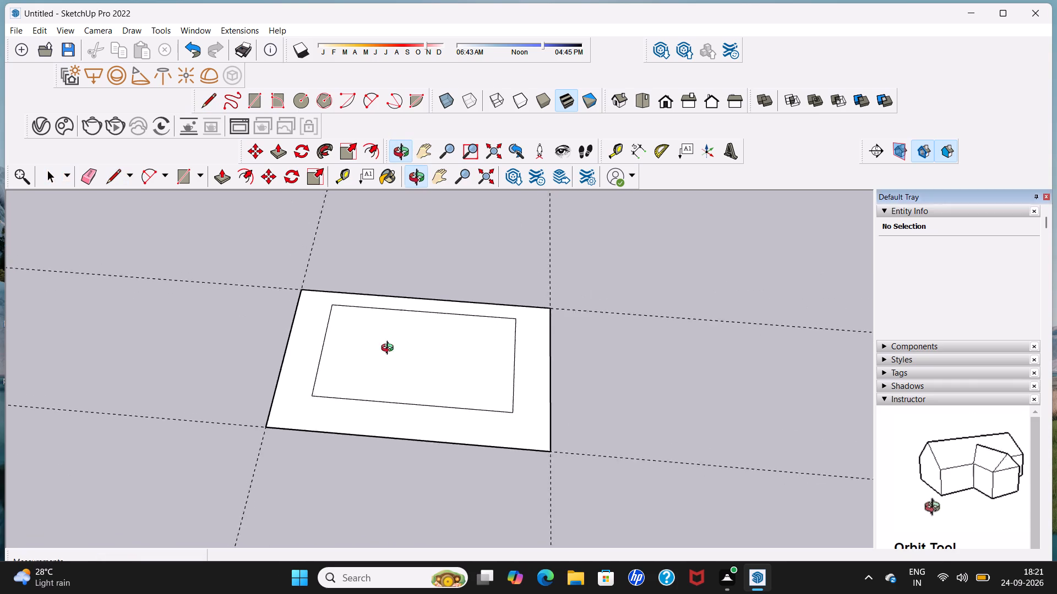
{"action": "middle_click_drag", "start_coordinate": [390, 349], "coordinate": [435, 311]}
{"action": "middle_click_drag", "start_coordinate": [413, 373], "coordinate": [412, 344]}
{"action": "scroll", "coordinate": [412, 344], "scroll_direction": "up", "scroll_amount": 2}
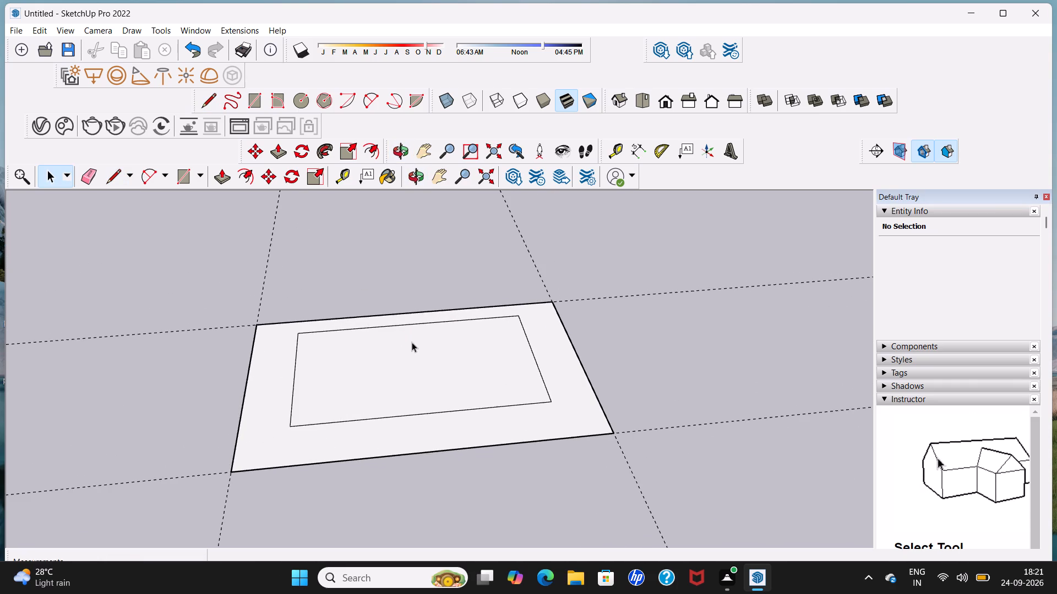
{"action": "left_click", "coordinate": [227, 178]}
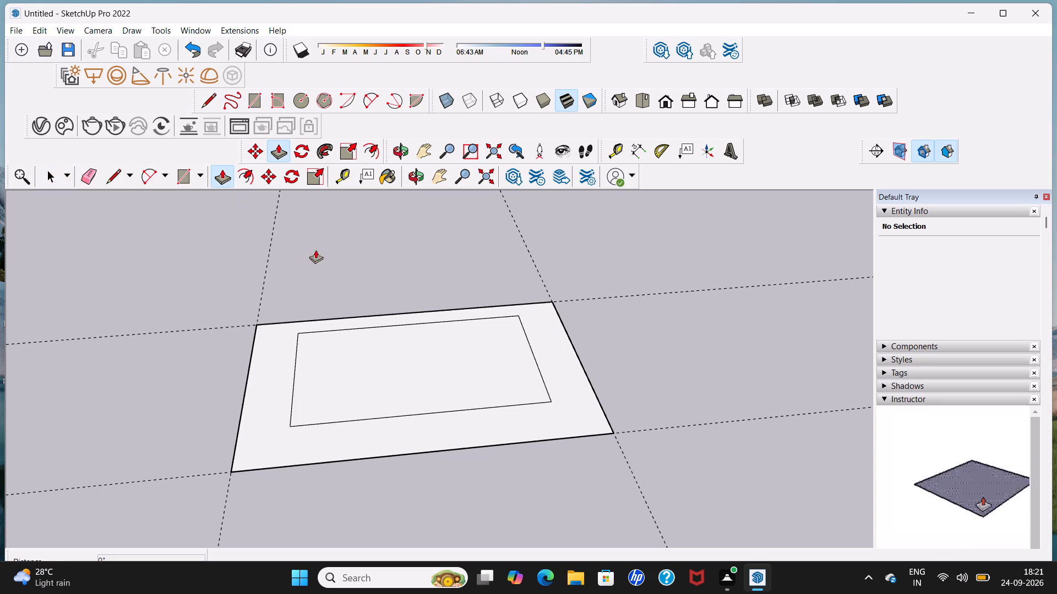
{"action": "left_click", "coordinate": [439, 360]}
{"action": "middle_click_drag", "start_coordinate": [421, 237], "coordinate": [385, 211]}
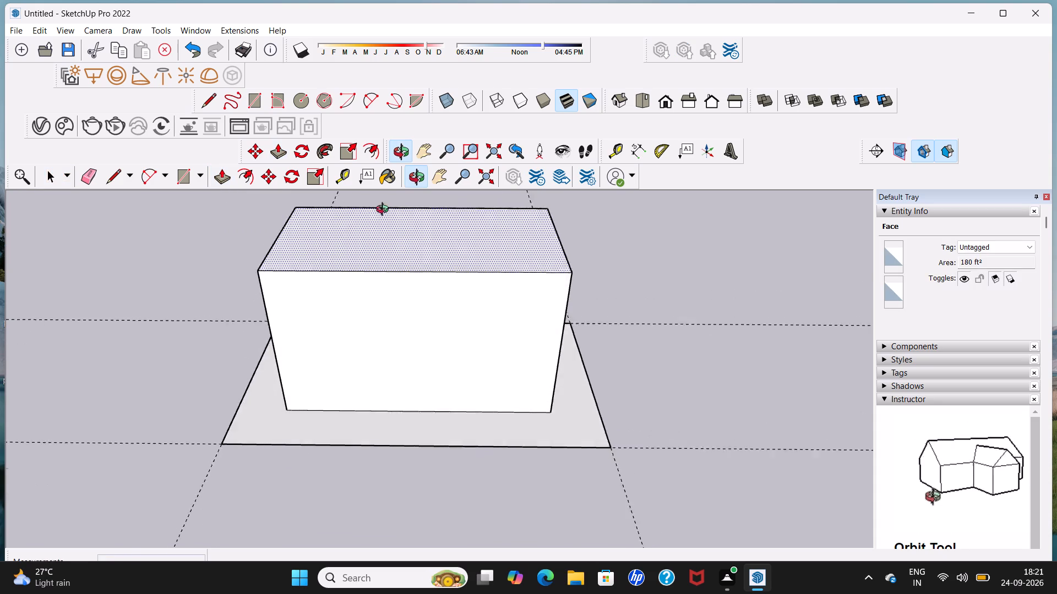
{"action": "middle_click_drag", "start_coordinate": [385, 211], "coordinate": [357, 197]}
{"action": "middle_click_drag", "start_coordinate": [356, 213], "coordinate": [337, 321], "text": "shift"}
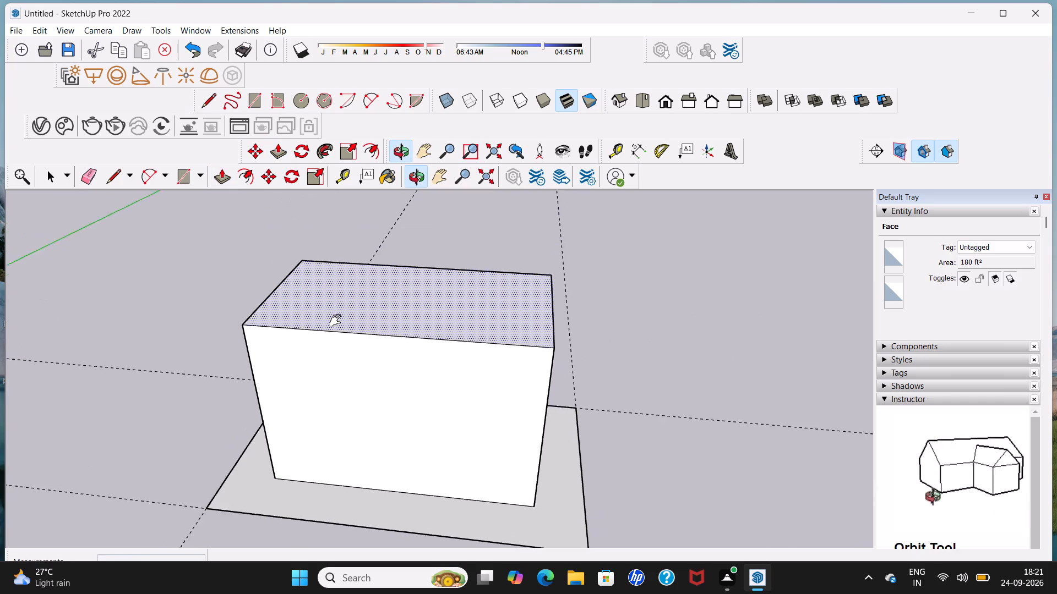
{"action": "middle_click_drag", "start_coordinate": [337, 321], "coordinate": [331, 344], "text": "shift"}
{"action": "middle_click_drag", "start_coordinate": [361, 278], "coordinate": [374, 276]}
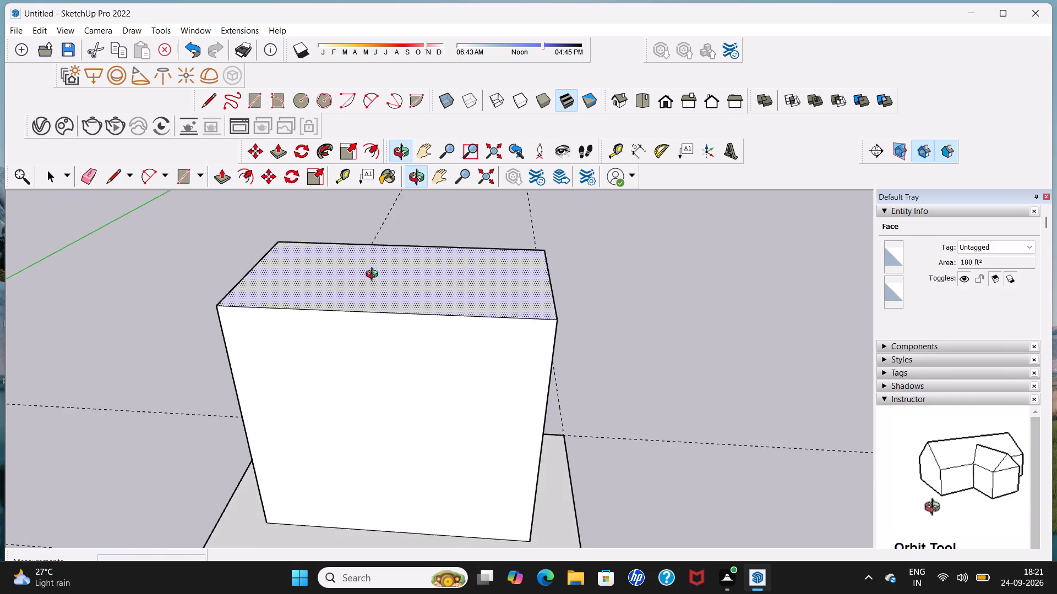
{"action": "middle_click_drag", "start_coordinate": [374, 276], "coordinate": [409, 211]}
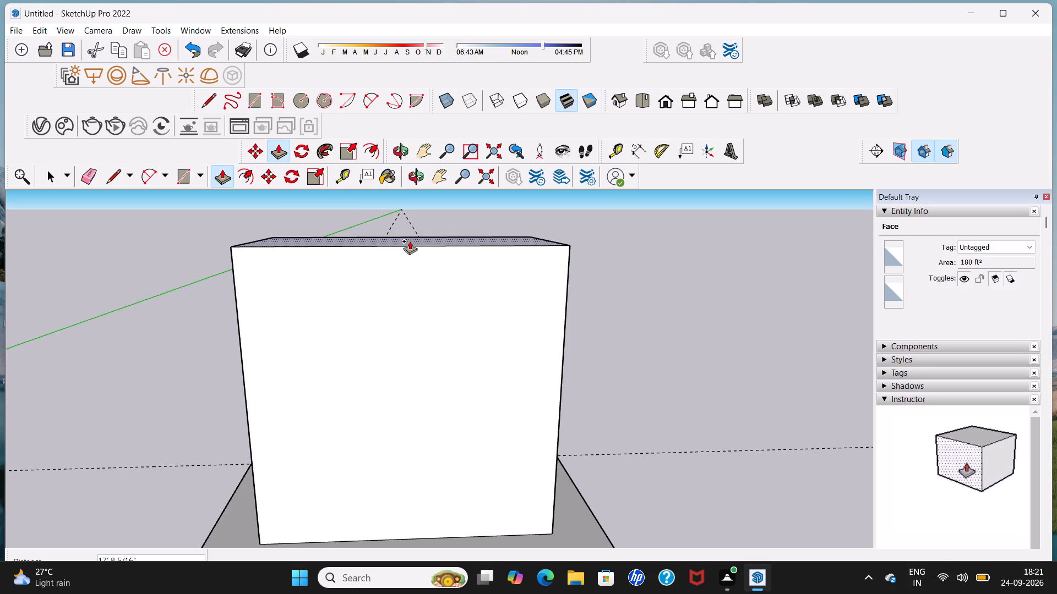
{"action": "type", "text": "10'"}
{"action": "key", "text": "Return"}
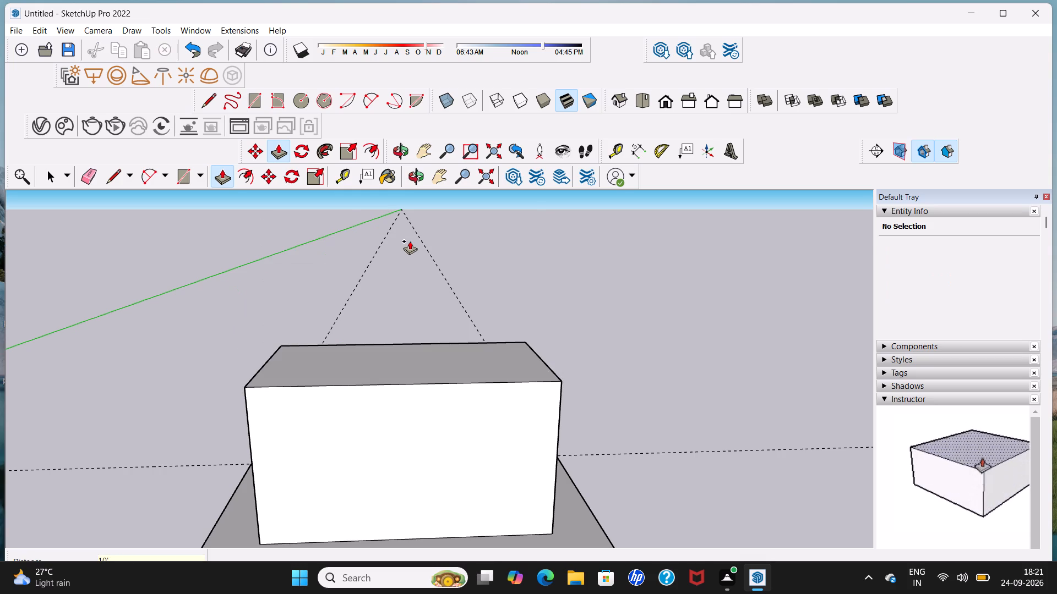
Erase all the construction guides running along the sides of the ground outline around the block.
{"action": "key", "text": "space"}
{"action": "scroll", "coordinate": [410, 279], "scroll_direction": "down", "scroll_amount": 2}
{"action": "middle_click_drag", "start_coordinate": [444, 448], "coordinate": [439, 364]}
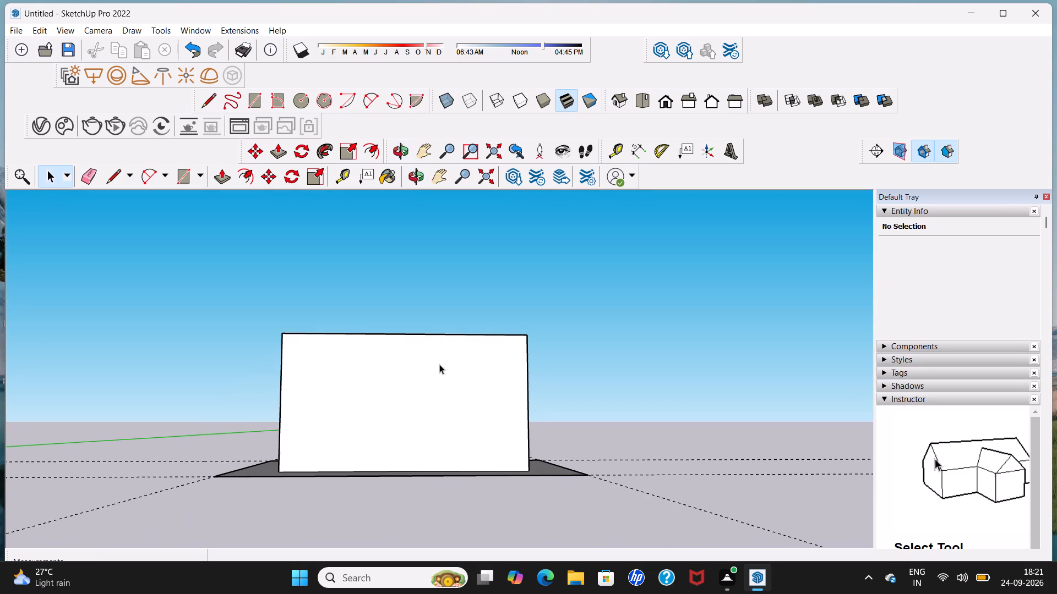
{"action": "scroll", "coordinate": [439, 364], "scroll_direction": "up", "scroll_amount": 1}
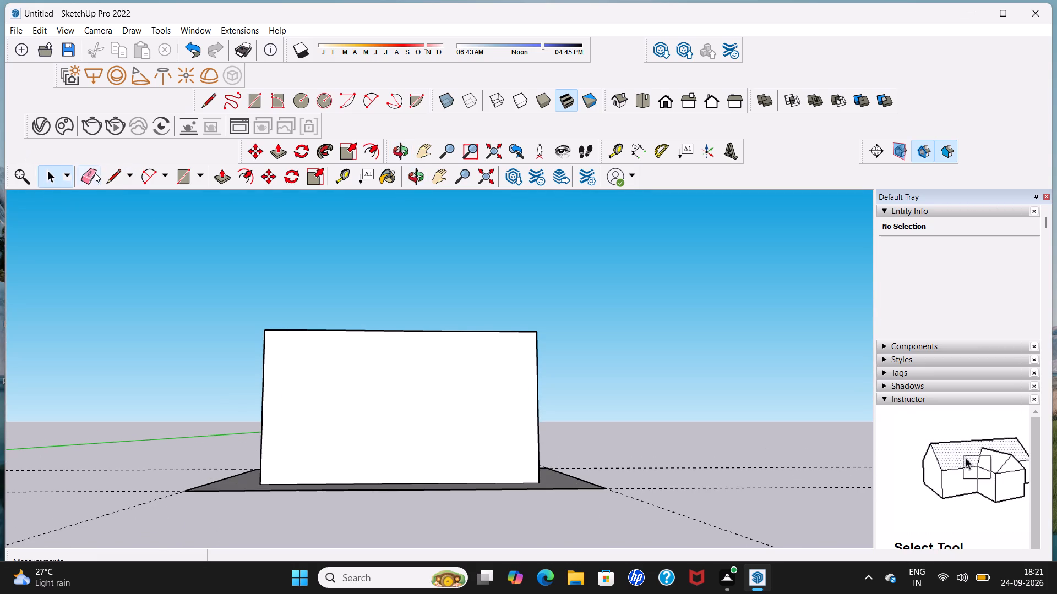
{"action": "left_click", "coordinate": [91, 174]}
{"action": "middle_click_drag", "start_coordinate": [90, 361], "coordinate": [112, 460]}
{"action": "left_click_drag", "start_coordinate": [143, 410], "coordinate": [190, 537]}
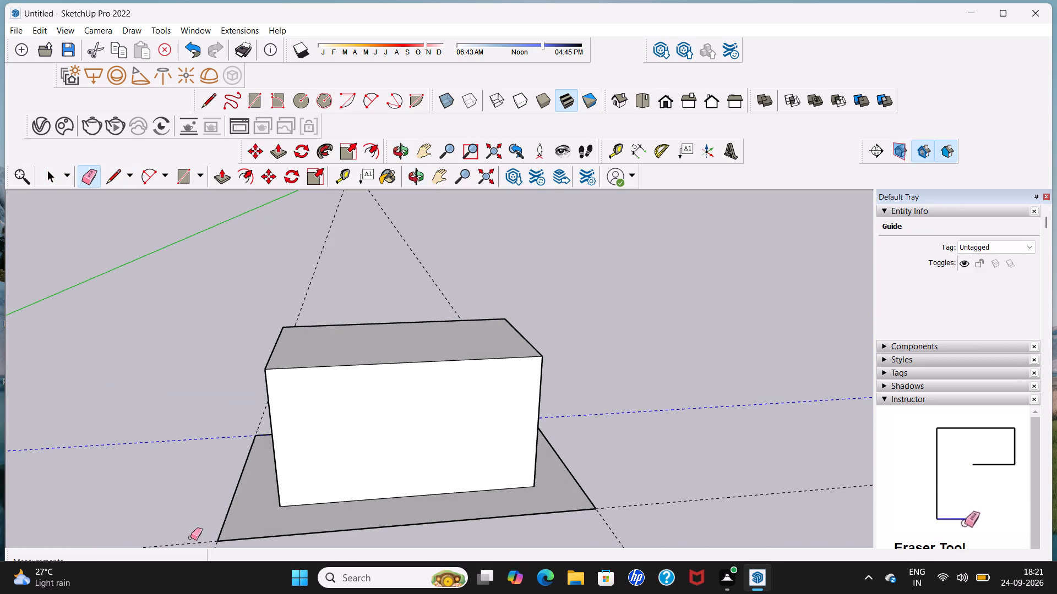
{"action": "left_click_drag", "start_coordinate": [190, 537], "coordinate": [193, 542]}
{"action": "left_click_drag", "start_coordinate": [231, 282], "coordinate": [355, 264]}
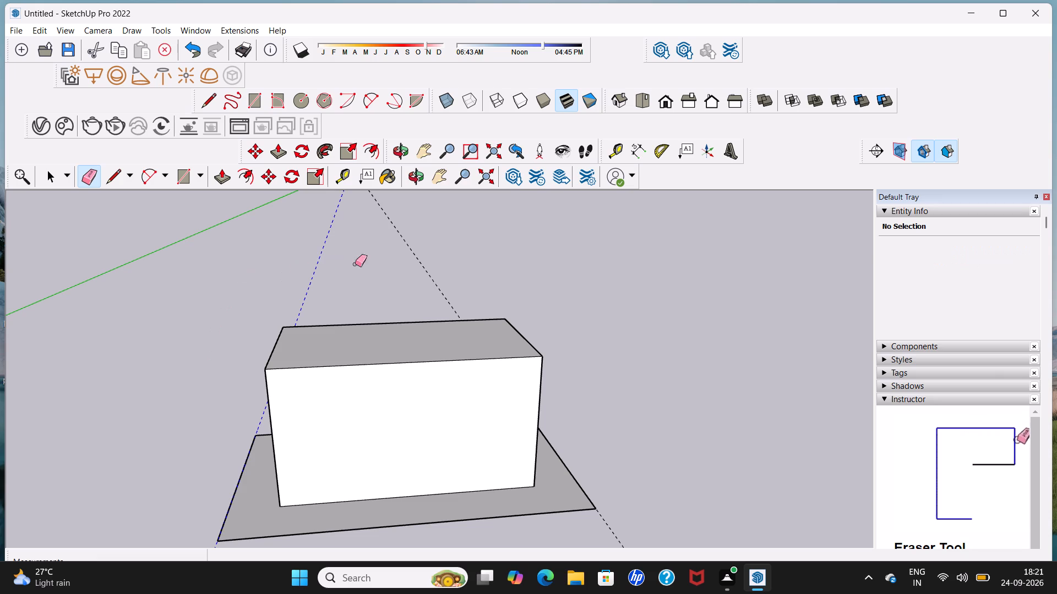
{"action": "left_click_drag", "start_coordinate": [355, 264], "coordinate": [466, 262]}
{"action": "scroll", "coordinate": [466, 262], "scroll_direction": "down", "scroll_amount": 2}
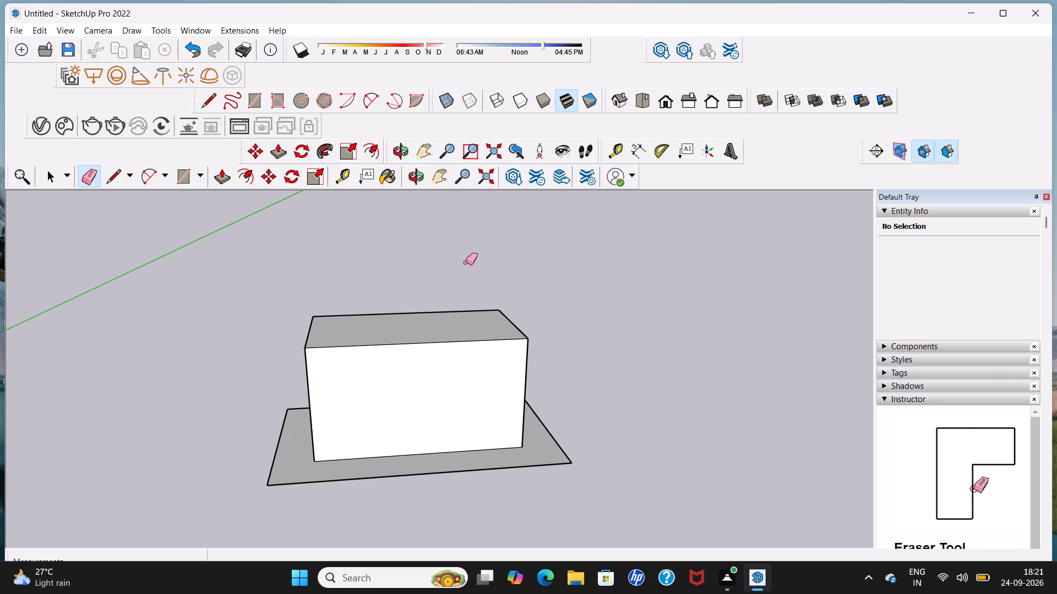
{"action": "key", "text": "space"}
Draw an 8' line along the top edge of the block's front face, starting from its right-hand upper corner.
{"action": "middle_click_drag", "start_coordinate": [466, 262], "coordinate": [403, 249]}
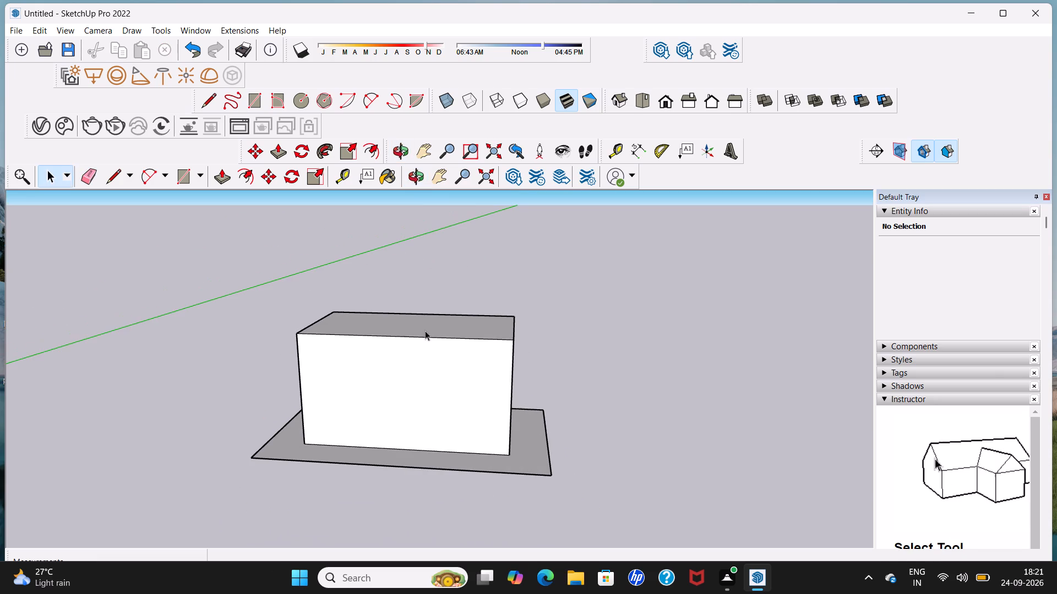
{"action": "middle_click_drag", "start_coordinate": [429, 334], "coordinate": [444, 286]}
{"action": "scroll", "coordinate": [427, 351], "scroll_direction": "up", "scroll_amount": 2}
{"action": "middle_click_drag", "start_coordinate": [427, 345], "coordinate": [442, 386]}
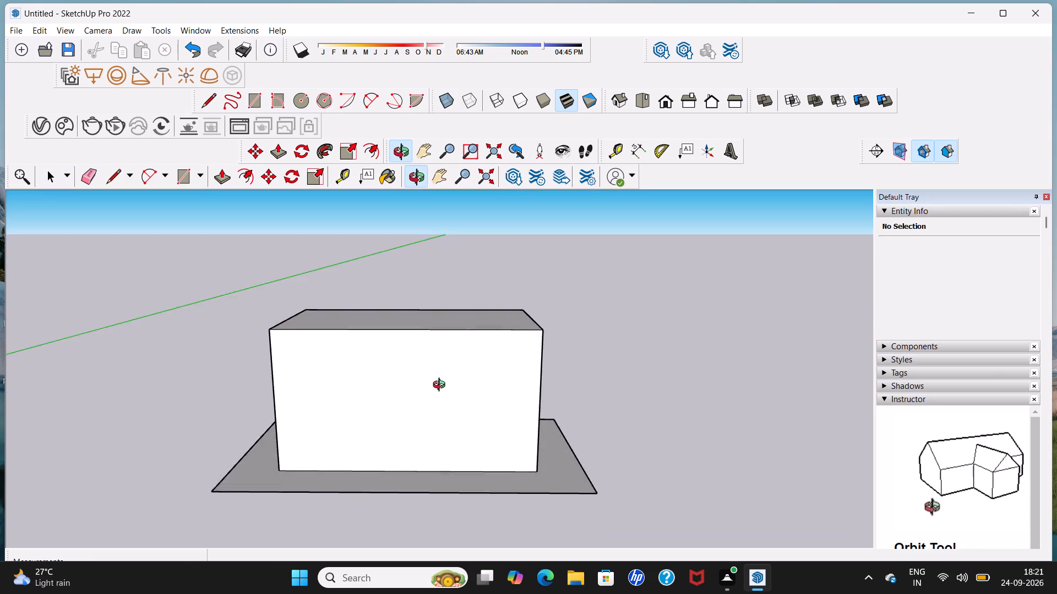
{"action": "middle_click_drag", "start_coordinate": [442, 386], "coordinate": [451, 361]}
{"action": "scroll", "coordinate": [443, 387], "scroll_direction": "up", "scroll_amount": 2}
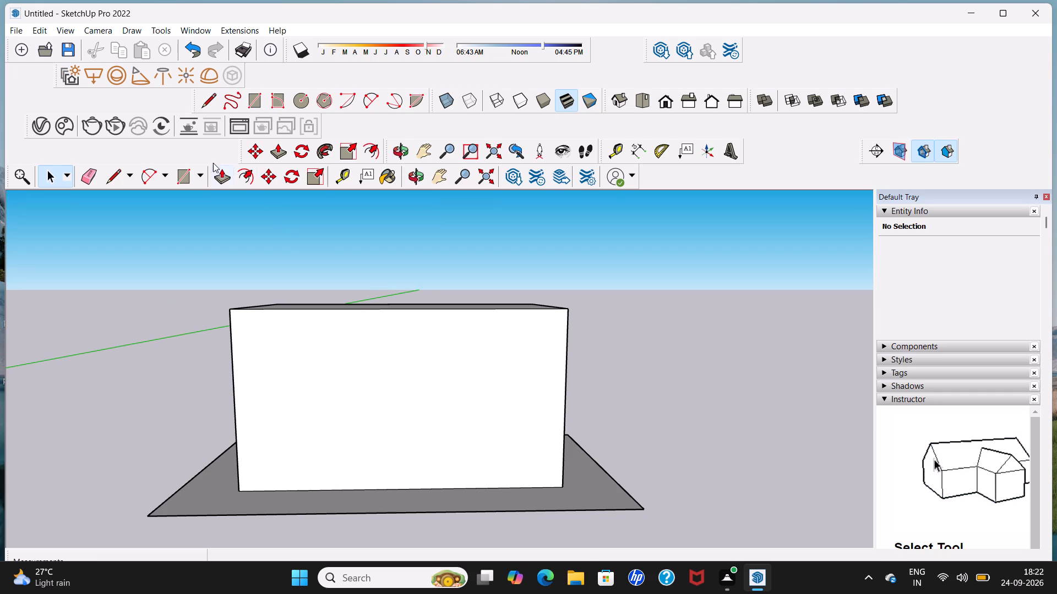
{"action": "left_click", "coordinate": [211, 102]}
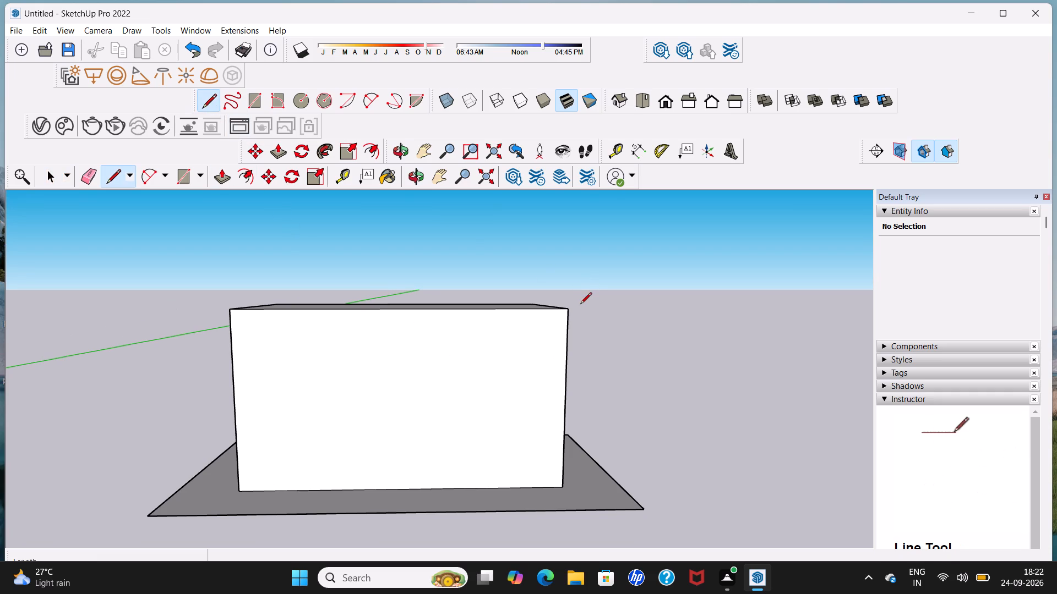
{"action": "left_click", "coordinate": [567, 310]}
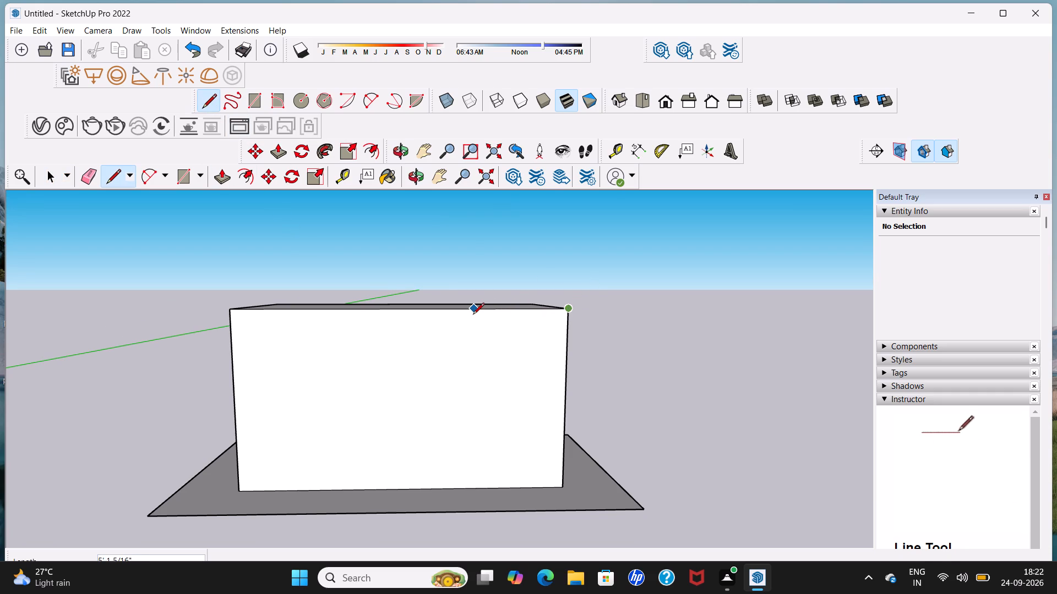
{"action": "key", "text": "8"}
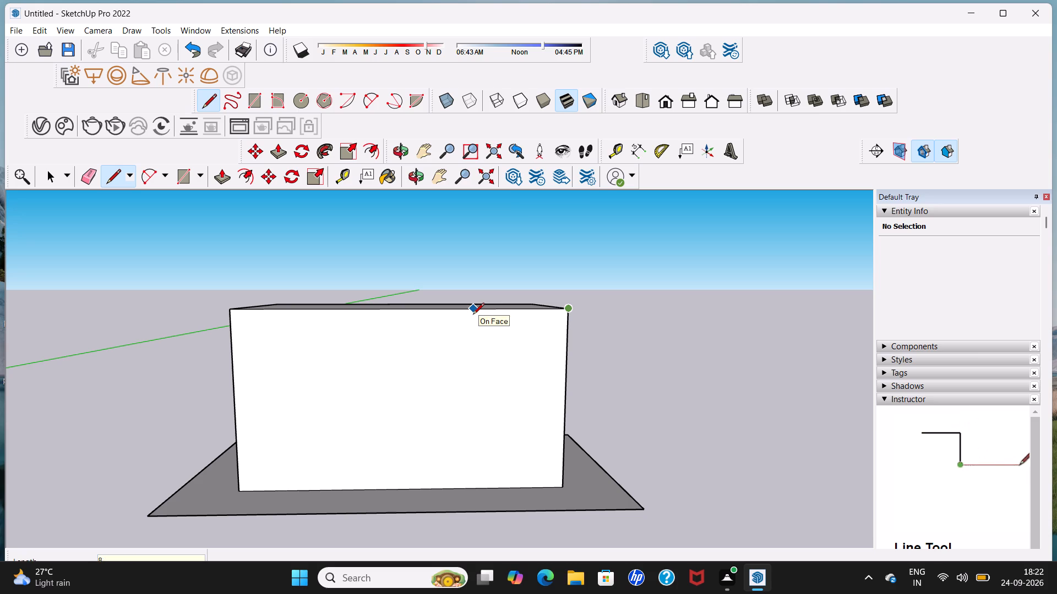
{"action": "key", "text": "apostrophe"}
{"action": "key", "text": "Return"}
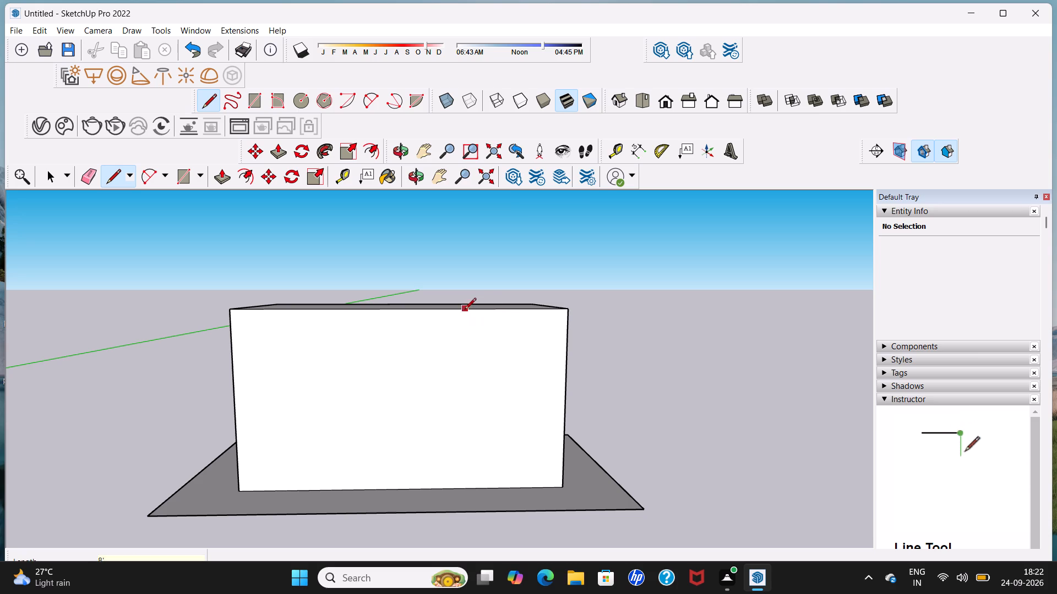
Draw a vertical line down the front face from the 8' point on its top edge to the bottom edge.
{"action": "left_click", "coordinate": [417, 311]}
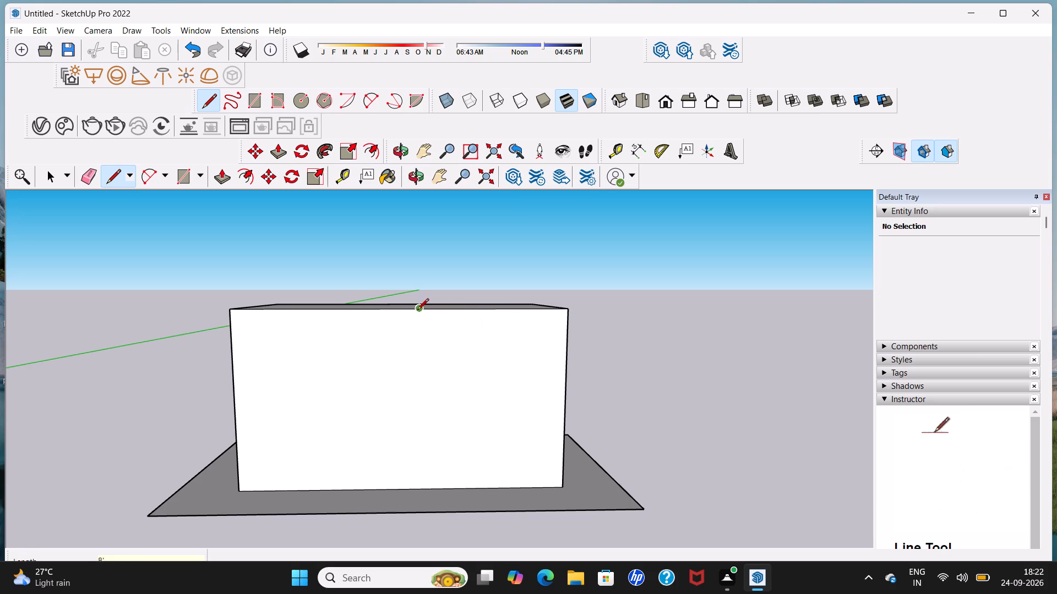
{"action": "middle_click_drag", "start_coordinate": [431, 413], "coordinate": [443, 373]}
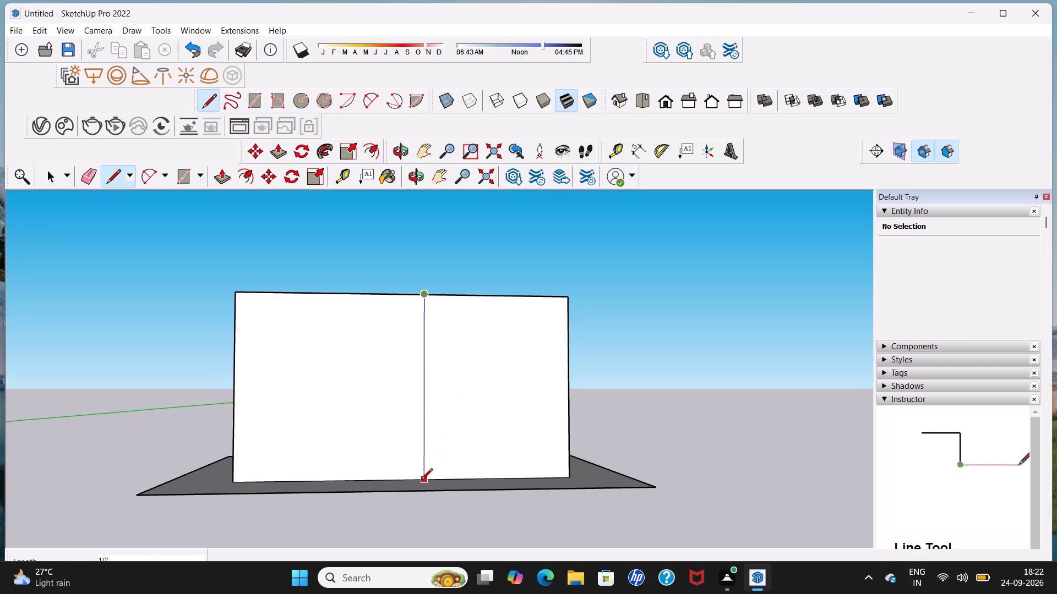
{"action": "middle_click_drag", "start_coordinate": [423, 481], "coordinate": [425, 468]}
{"action": "scroll", "coordinate": [425, 468], "scroll_direction": "up", "scroll_amount": 8}
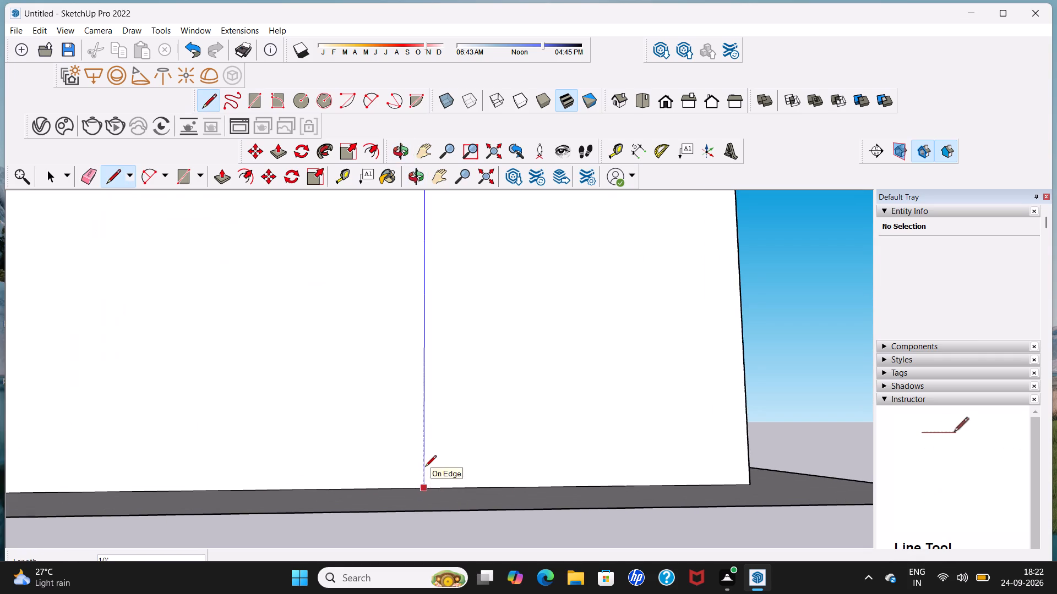
{"action": "left_click", "coordinate": [420, 488]}
{"action": "scroll", "coordinate": [421, 488], "scroll_direction": "down", "scroll_amount": 2}
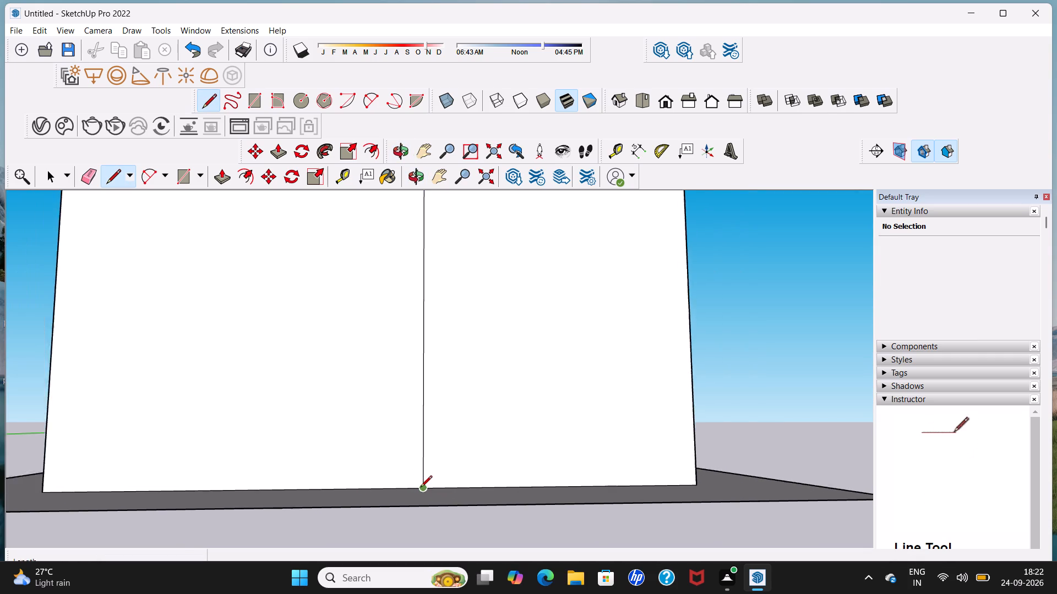
{"action": "scroll", "coordinate": [421, 488], "scroll_direction": "down", "scroll_amount": 8}
{"action": "middle_click_drag", "start_coordinate": [423, 483], "coordinate": [416, 543]}
{"action": "scroll", "coordinate": [443, 481], "scroll_direction": "up", "scroll_amount": 2}
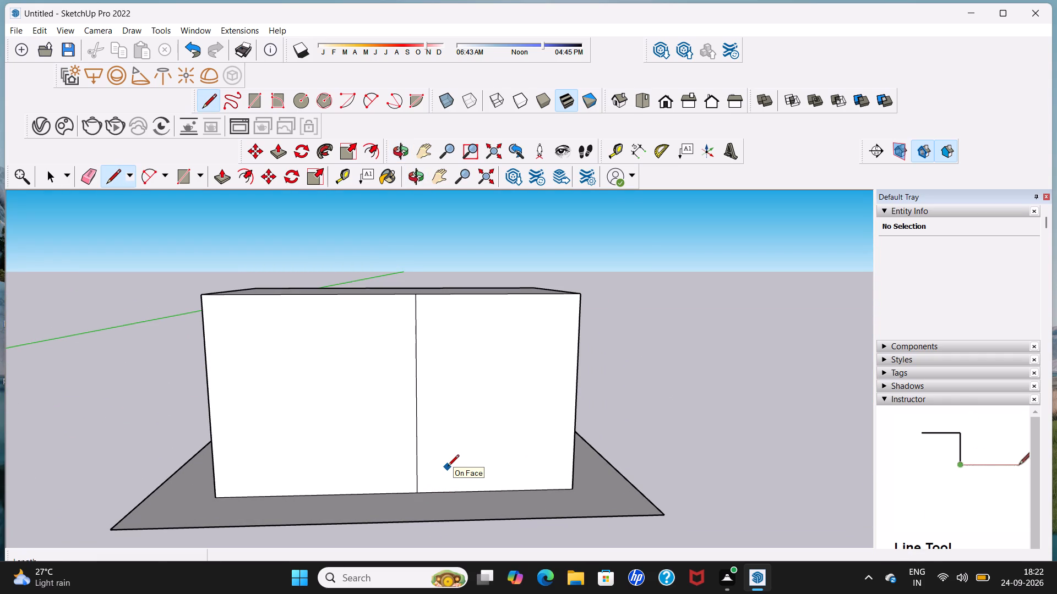
{"action": "left_click", "coordinate": [448, 467]}
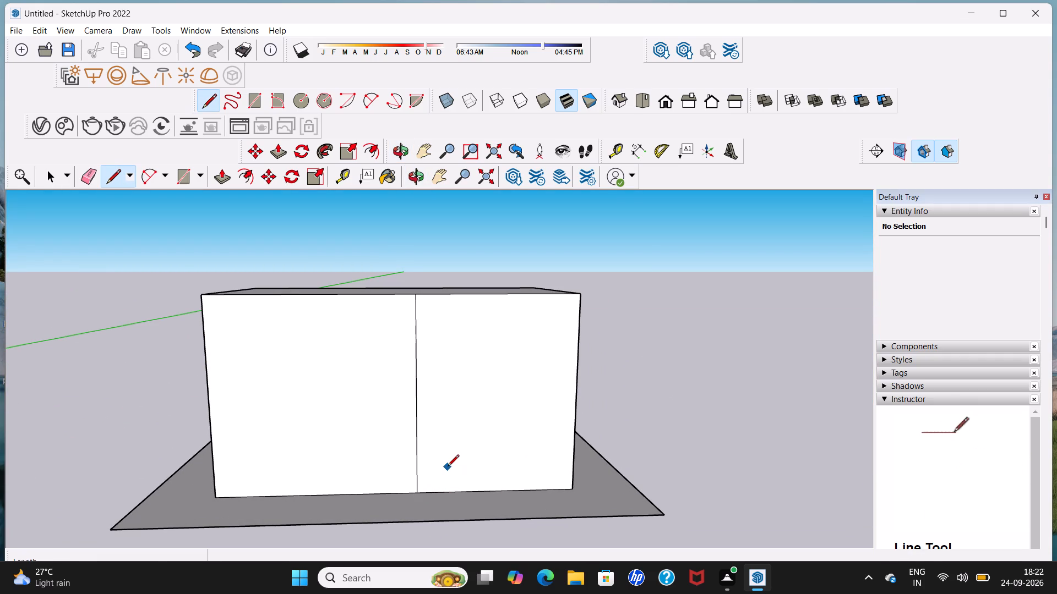
{"action": "key", "text": "space"}
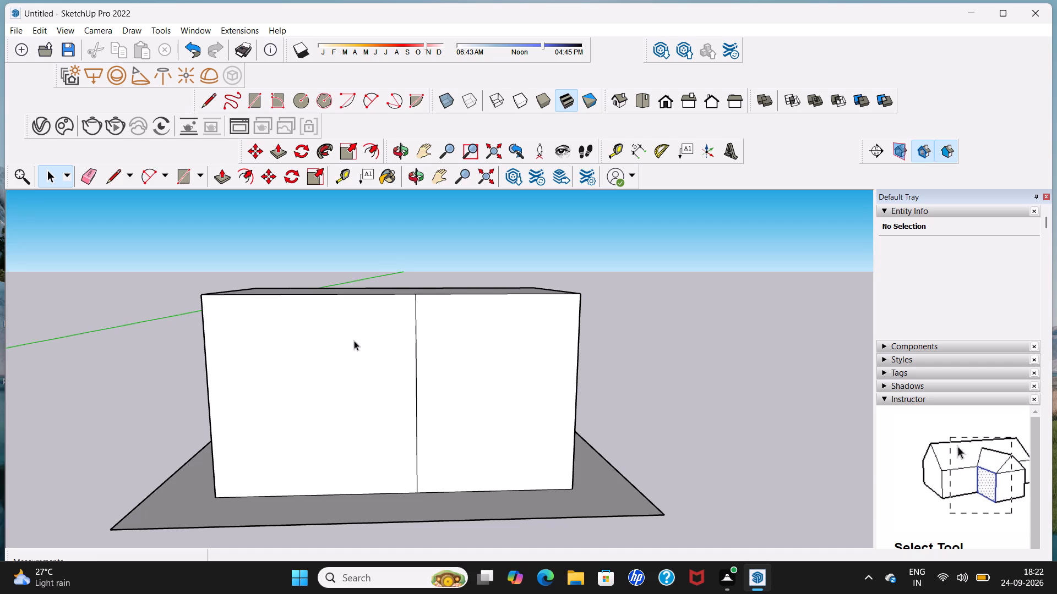
Draw a door-like outline about 8' wide and 8' high on the front face's larger left section, rising from the bottom edge.
{"action": "left_click", "coordinate": [110, 175]}
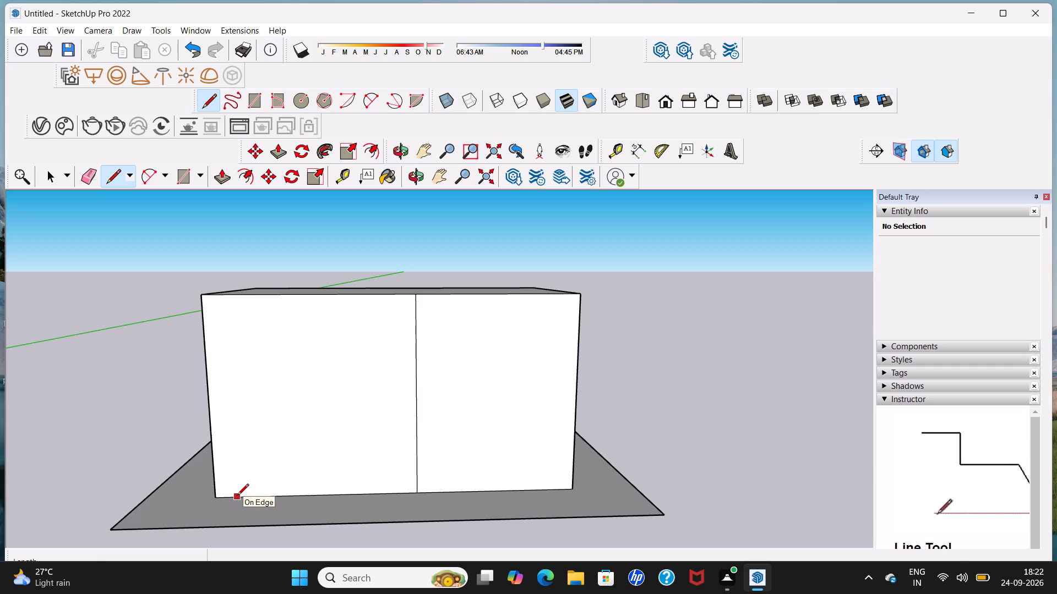
{"action": "left_click", "coordinate": [236, 497]}
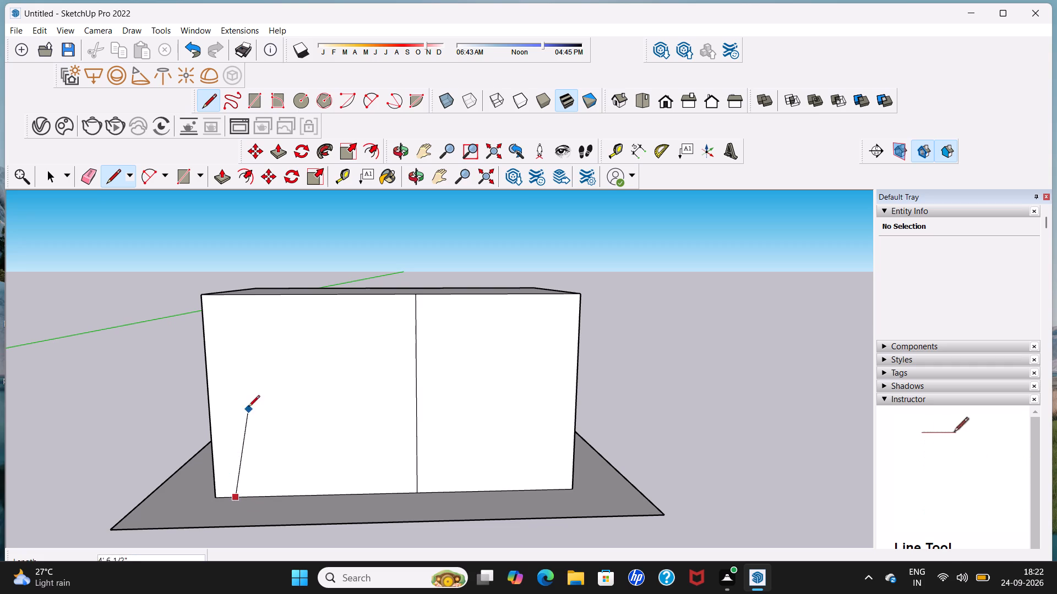
{"action": "left_click", "coordinate": [231, 342]}
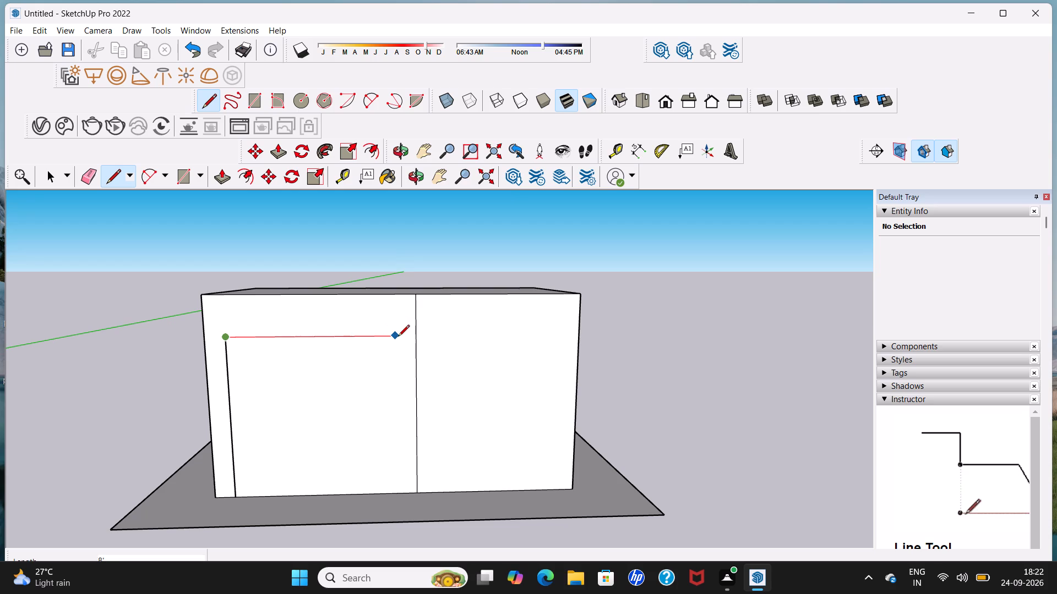
{"action": "left_click", "coordinate": [398, 337]}
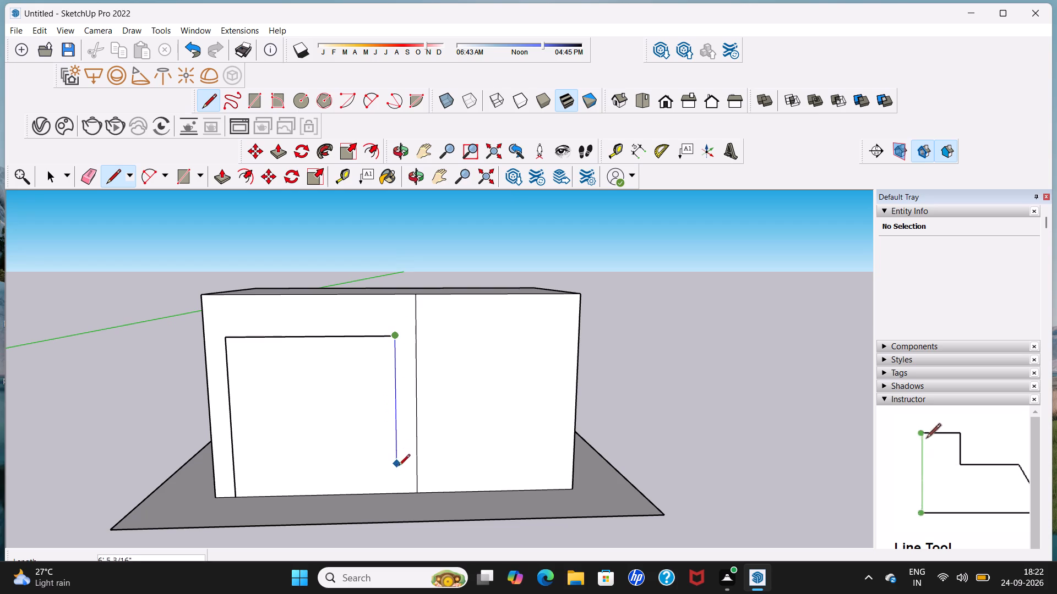
{"action": "left_click", "coordinate": [401, 488]}
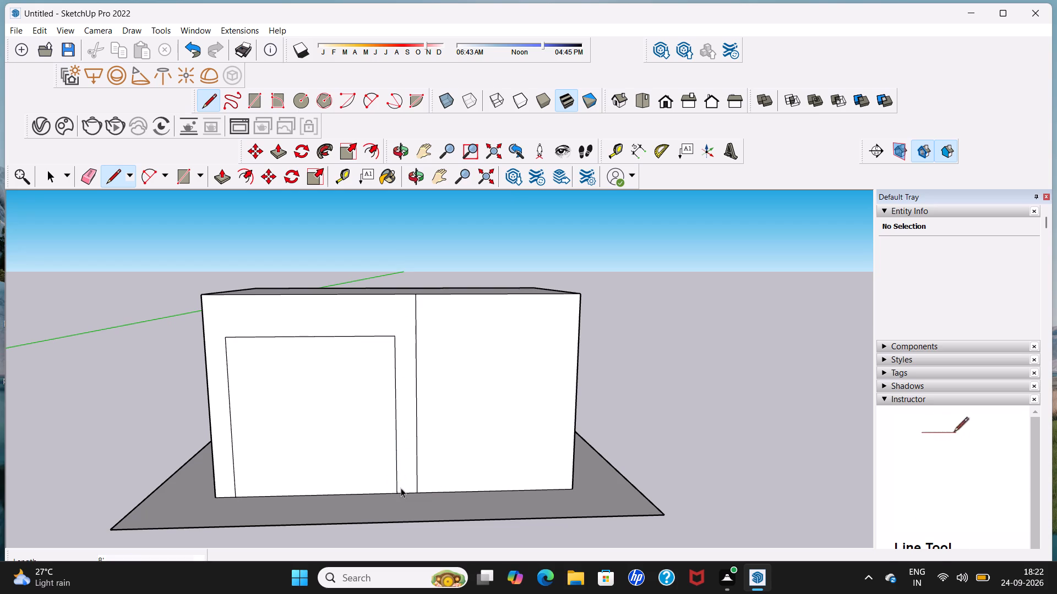
Delete the face inside the 8' by 8' outline to make an opening in the front wall.
{"action": "key", "text": "space"}
{"action": "left_click", "coordinate": [356, 424]}
{"action": "key", "text": "Delete"}
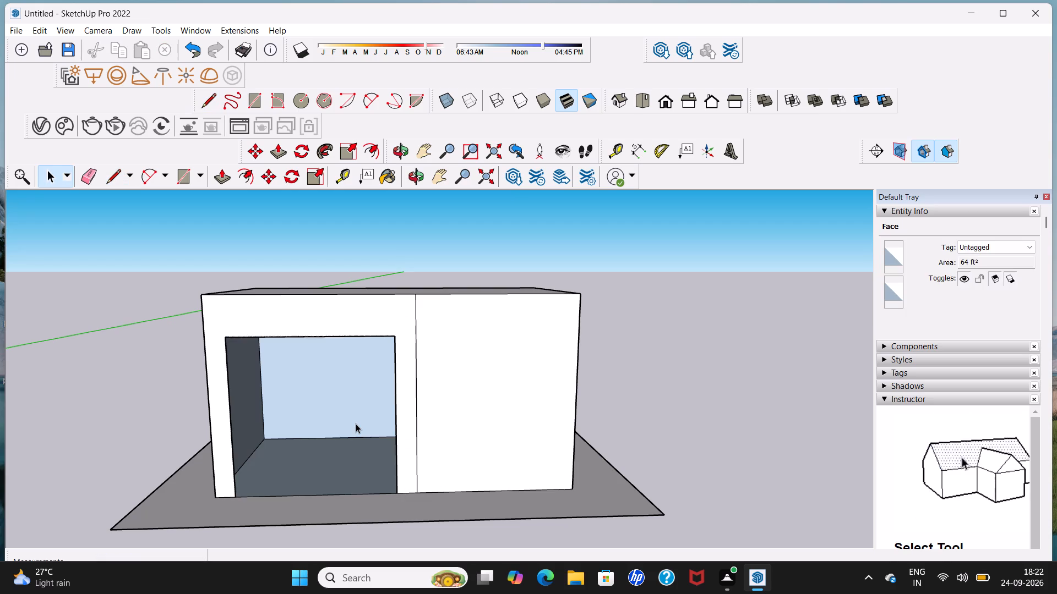
Examine the front wall's opening and the wall area above it up close from several angles.
{"action": "middle_click_drag", "start_coordinate": [356, 424], "coordinate": [383, 383]}
{"action": "middle_click_drag", "start_coordinate": [385, 382], "coordinate": [324, 397]}
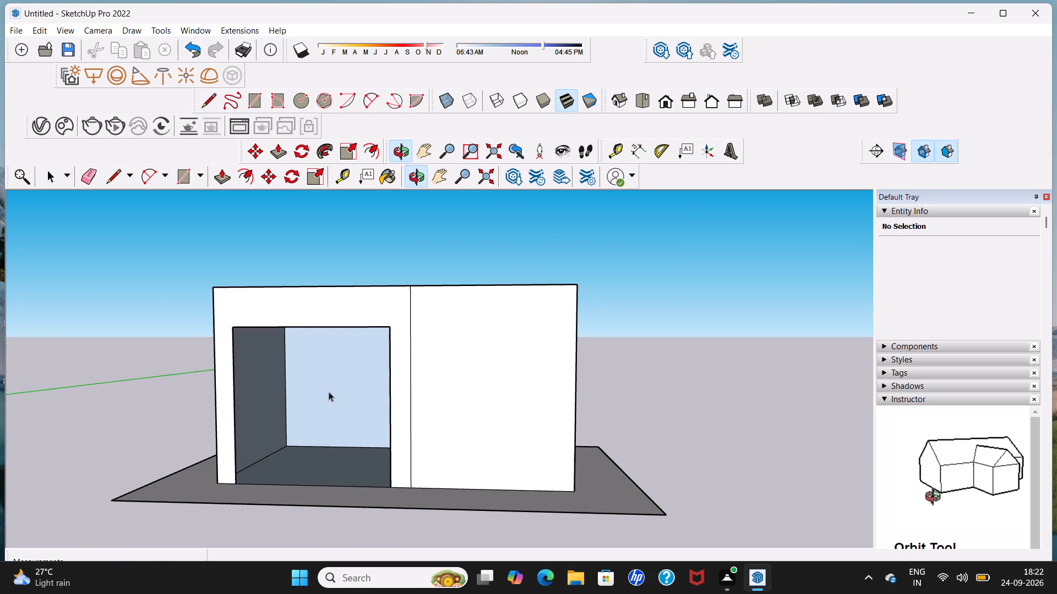
{"action": "scroll", "coordinate": [397, 325], "scroll_direction": "up", "scroll_amount": 1}
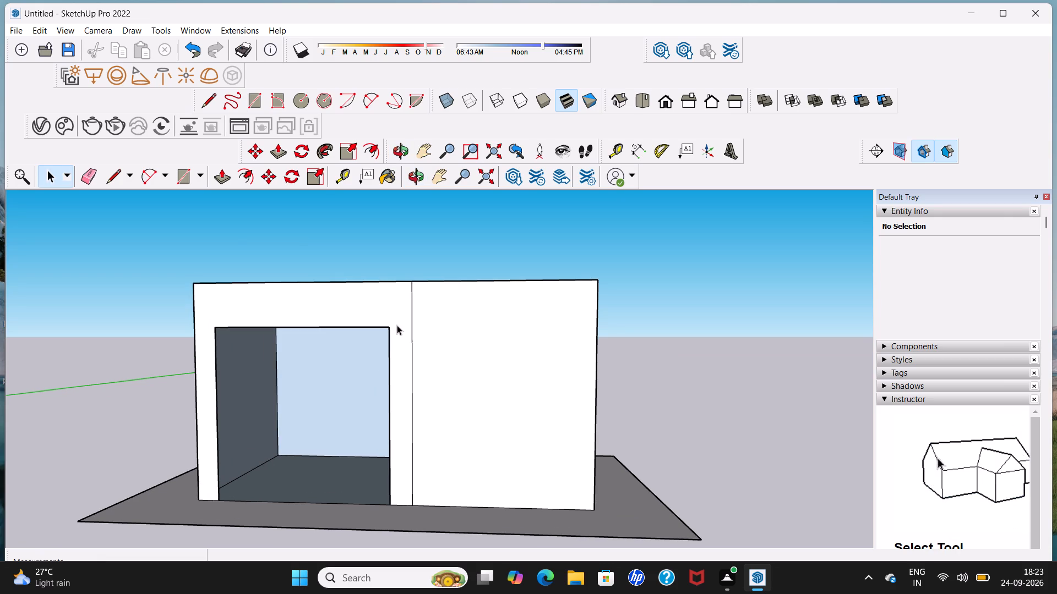
{"action": "middle_click_drag", "start_coordinate": [397, 325], "coordinate": [348, 328]}
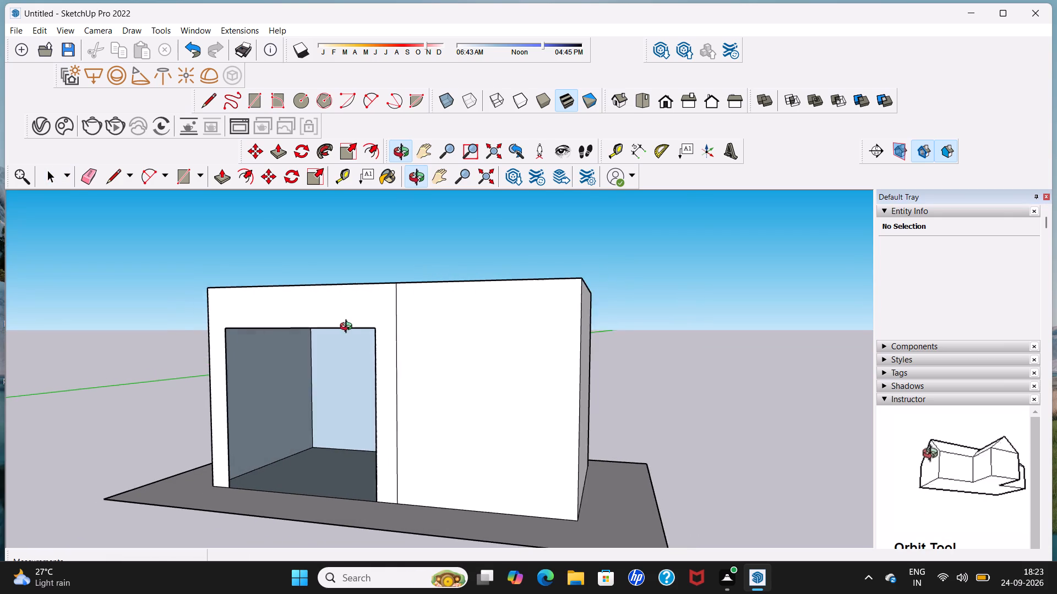
{"action": "middle_click_drag", "start_coordinate": [348, 328], "coordinate": [339, 329]}
{"action": "scroll", "coordinate": [339, 329], "scroll_direction": "up", "scroll_amount": 1}
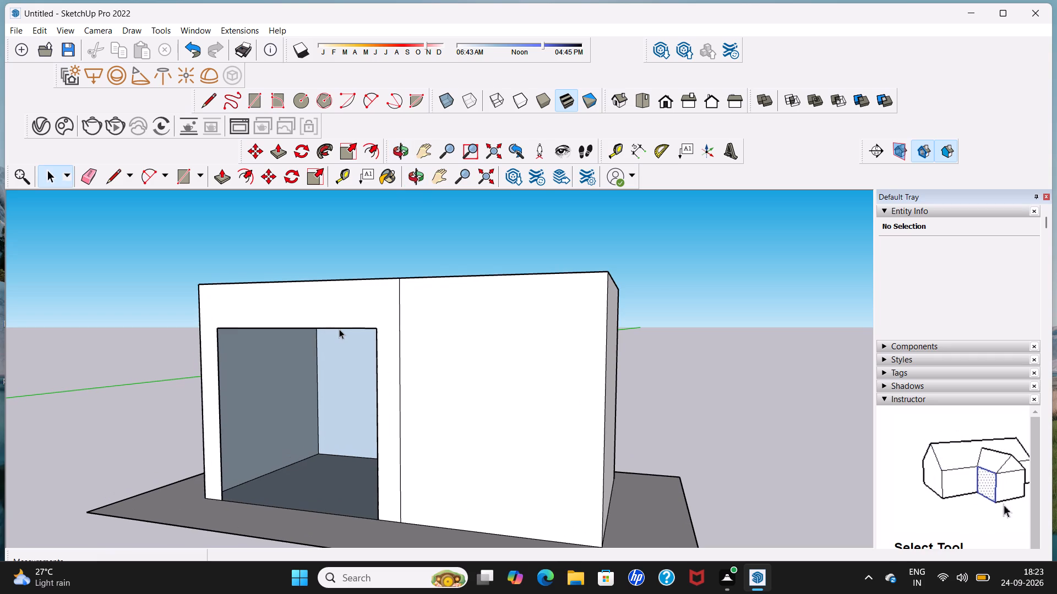
{"action": "scroll", "coordinate": [340, 327], "scroll_direction": "up", "scroll_amount": 1}
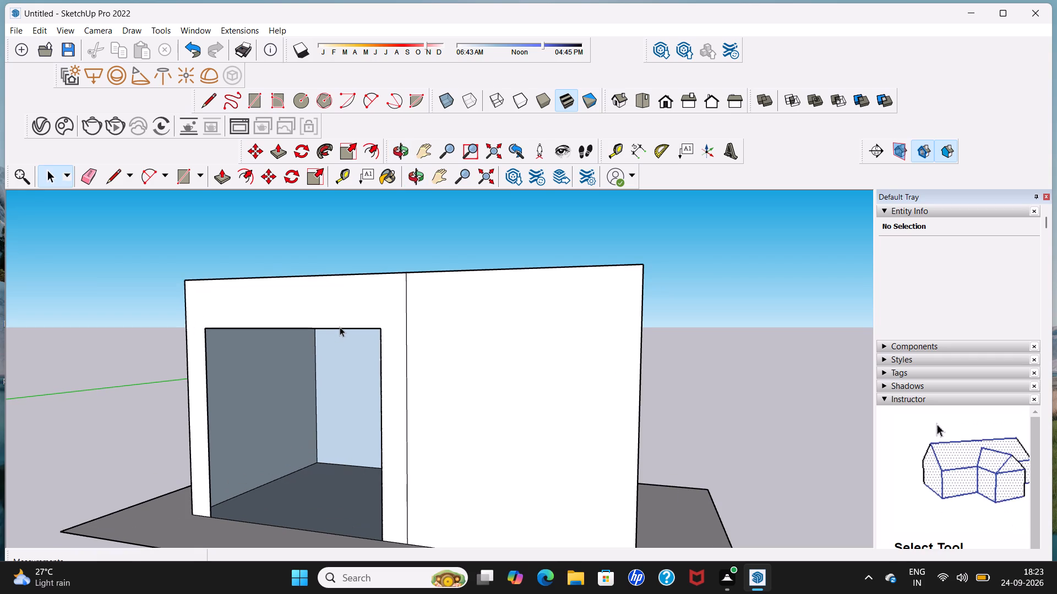
{"action": "middle_click_drag", "start_coordinate": [340, 327], "coordinate": [368, 327]}
{"action": "scroll", "coordinate": [369, 316], "scroll_direction": "up", "scroll_amount": 1}
{"action": "middle_click_drag", "start_coordinate": [370, 314], "coordinate": [374, 316]}
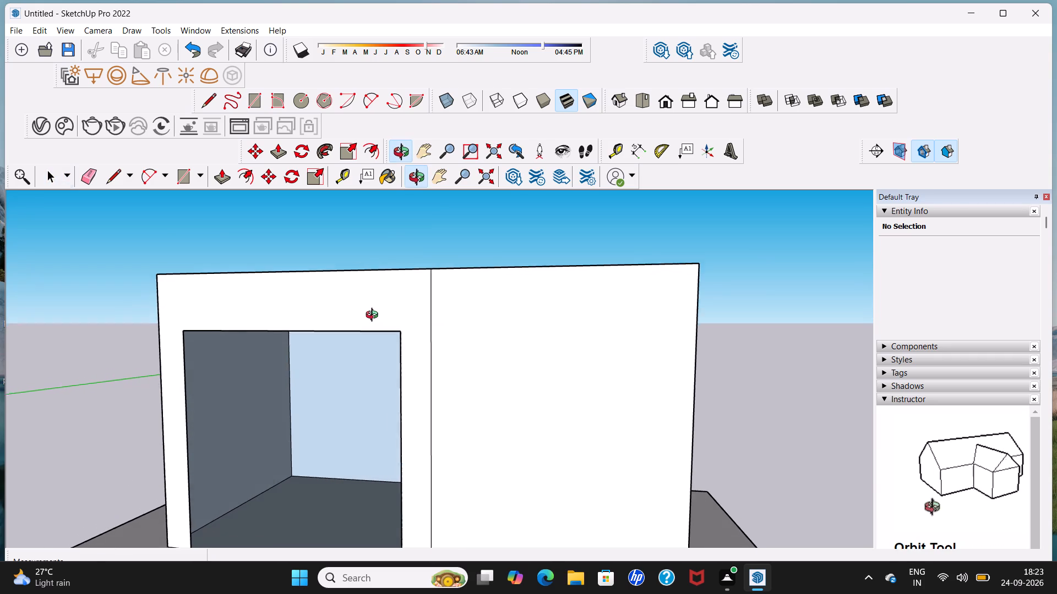
{"action": "middle_click_drag", "start_coordinate": [374, 316], "coordinate": [410, 320]}
{"action": "scroll", "coordinate": [410, 320], "scroll_direction": "up", "scroll_amount": 2}
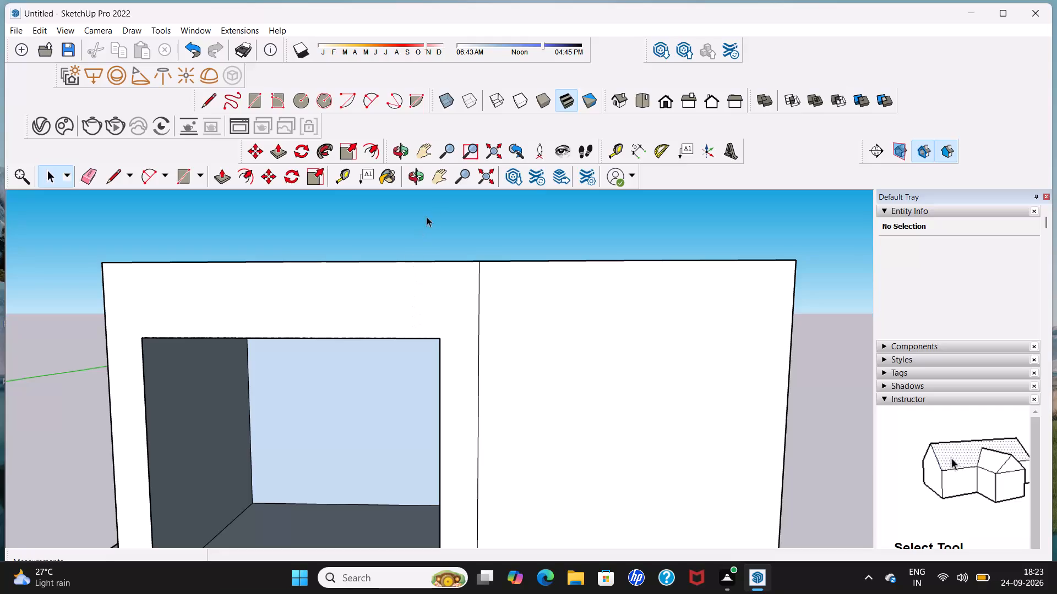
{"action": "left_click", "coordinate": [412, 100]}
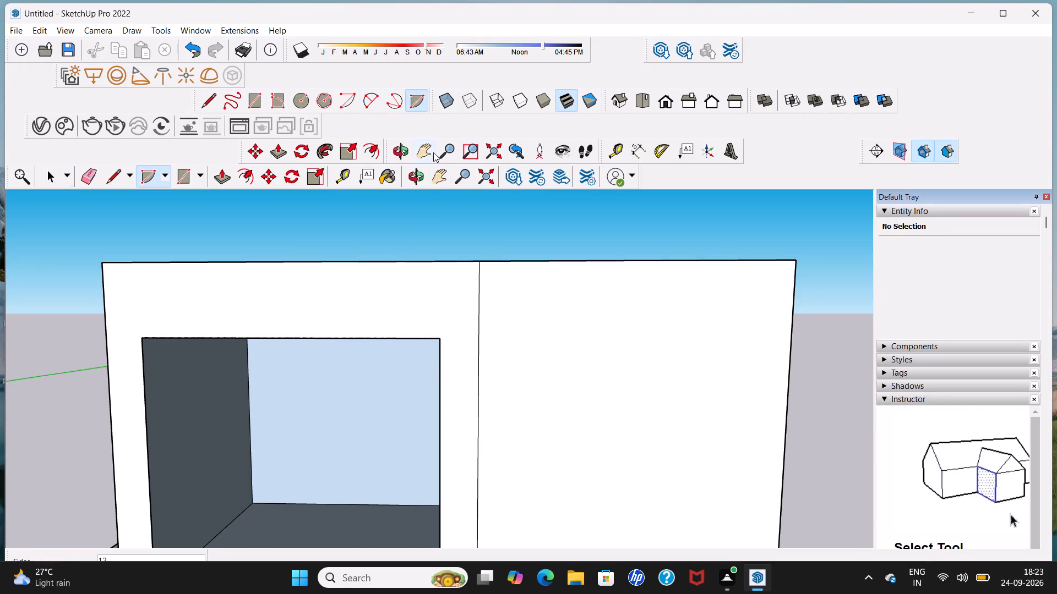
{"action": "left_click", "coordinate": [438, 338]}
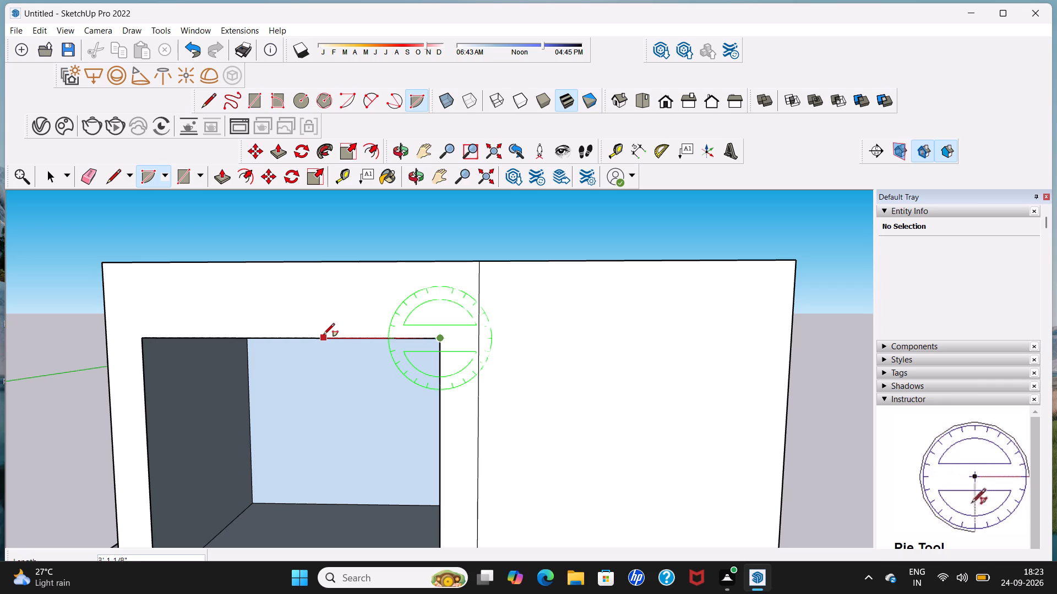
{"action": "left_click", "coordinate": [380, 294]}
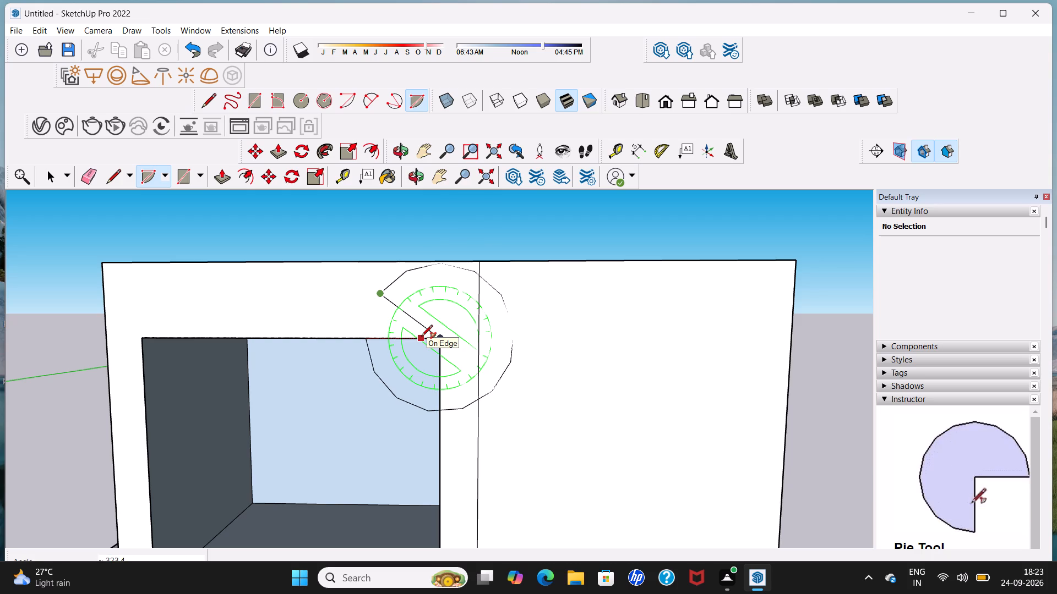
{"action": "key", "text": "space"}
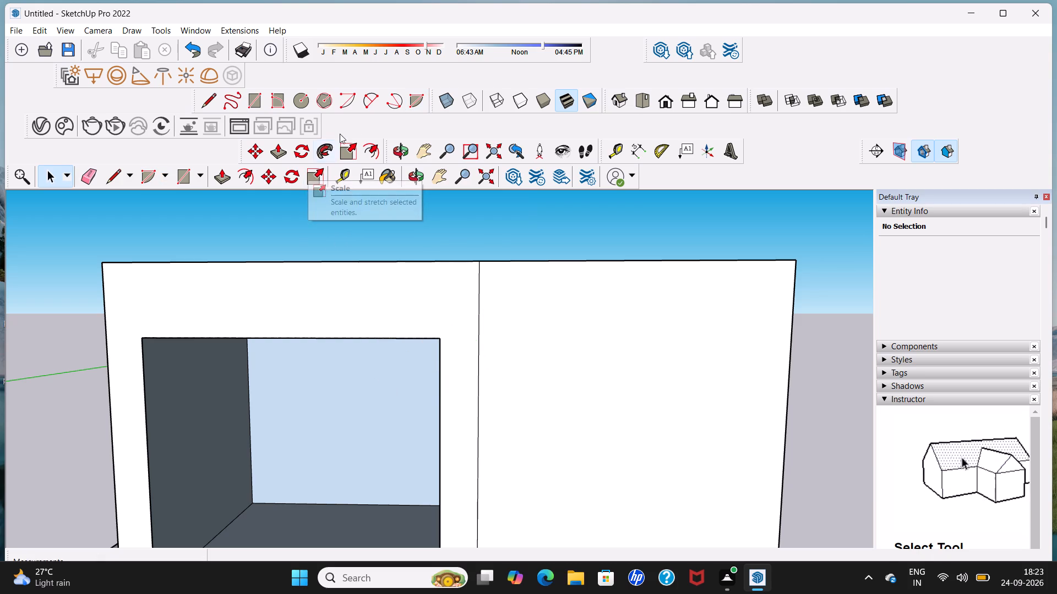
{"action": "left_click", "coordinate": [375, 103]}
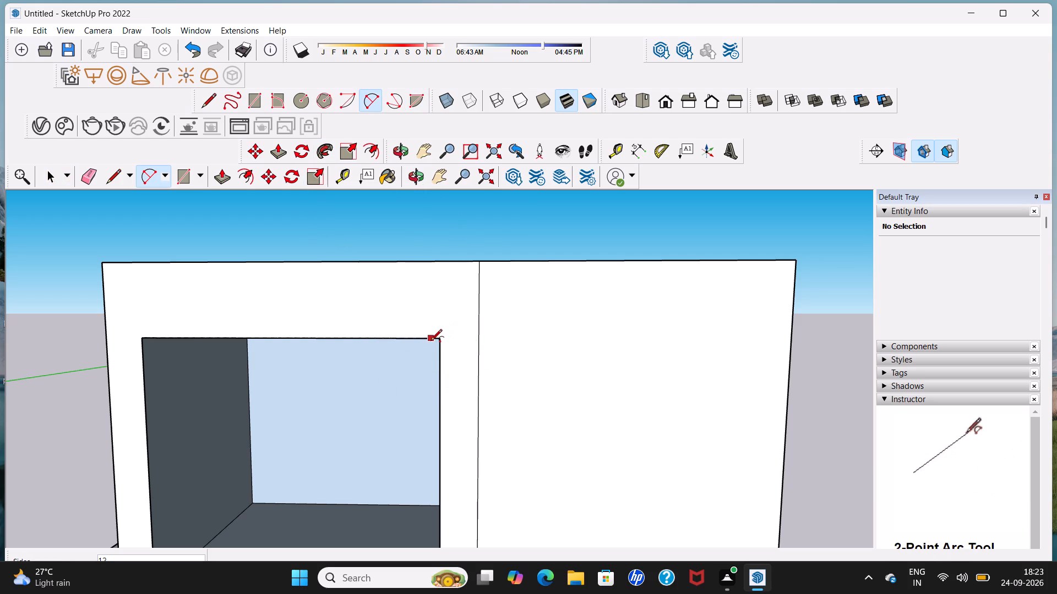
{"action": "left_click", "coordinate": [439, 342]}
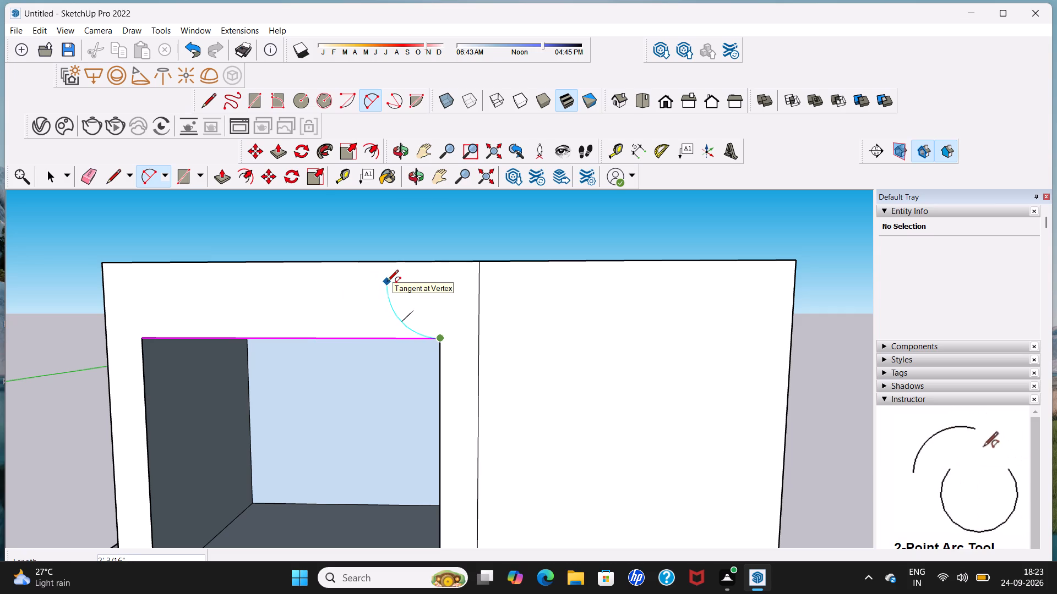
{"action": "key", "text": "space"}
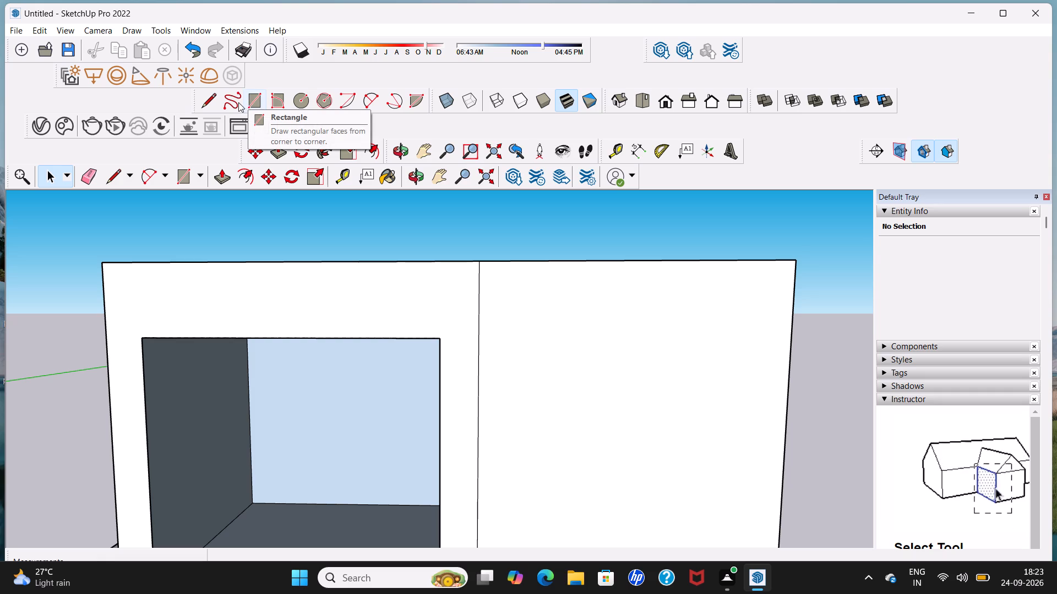
Draw a horizontal line about 8' long on the front wall above the opening, matching the opening's width.
{"action": "left_click", "coordinate": [208, 100]}
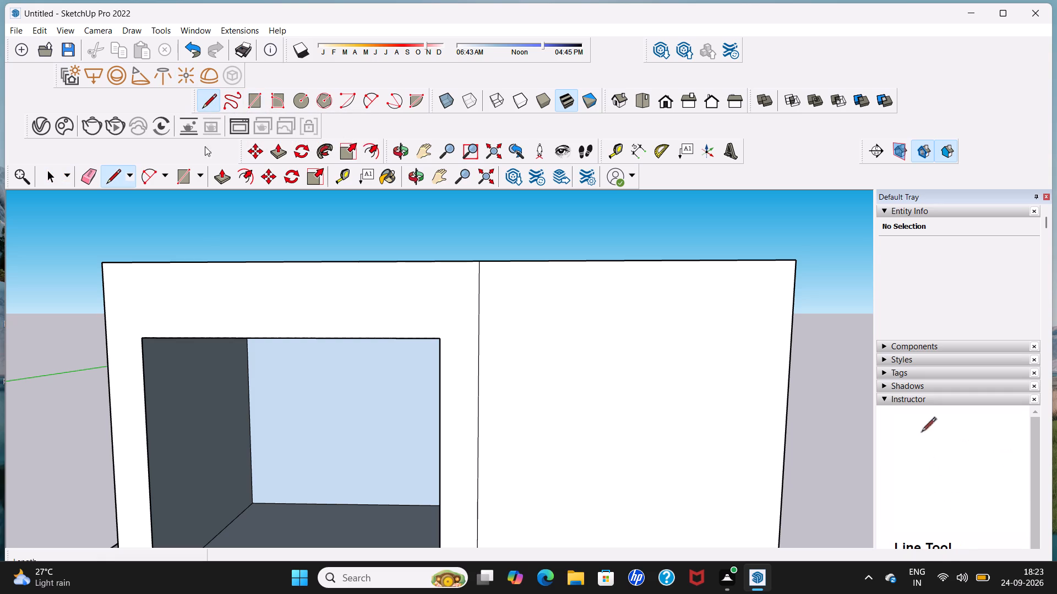
{"action": "left_click", "coordinate": [143, 296]}
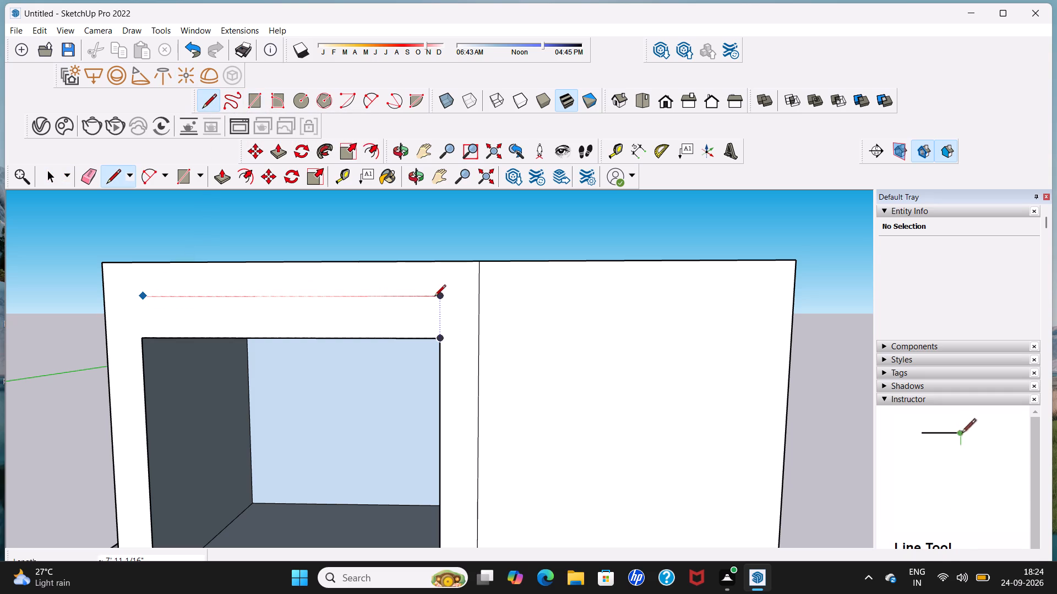
{"action": "left_click", "coordinate": [435, 297]}
{"action": "key", "text": "space"}
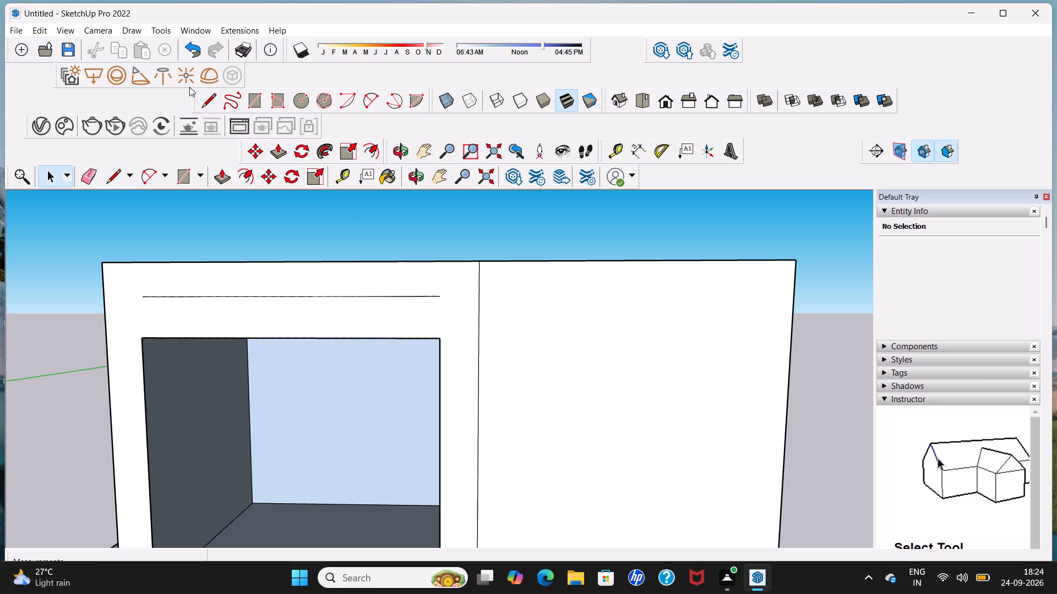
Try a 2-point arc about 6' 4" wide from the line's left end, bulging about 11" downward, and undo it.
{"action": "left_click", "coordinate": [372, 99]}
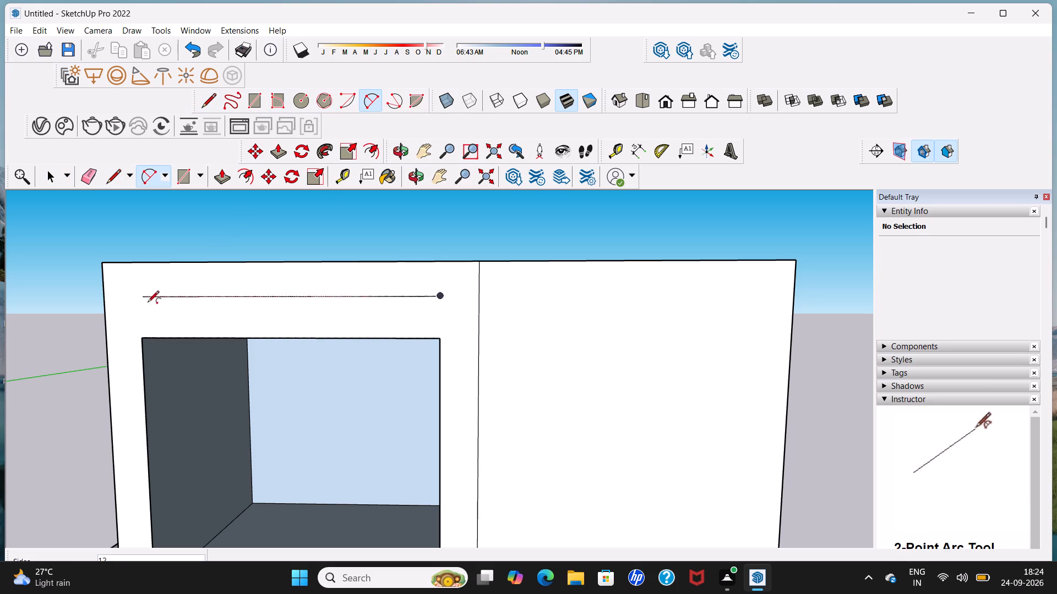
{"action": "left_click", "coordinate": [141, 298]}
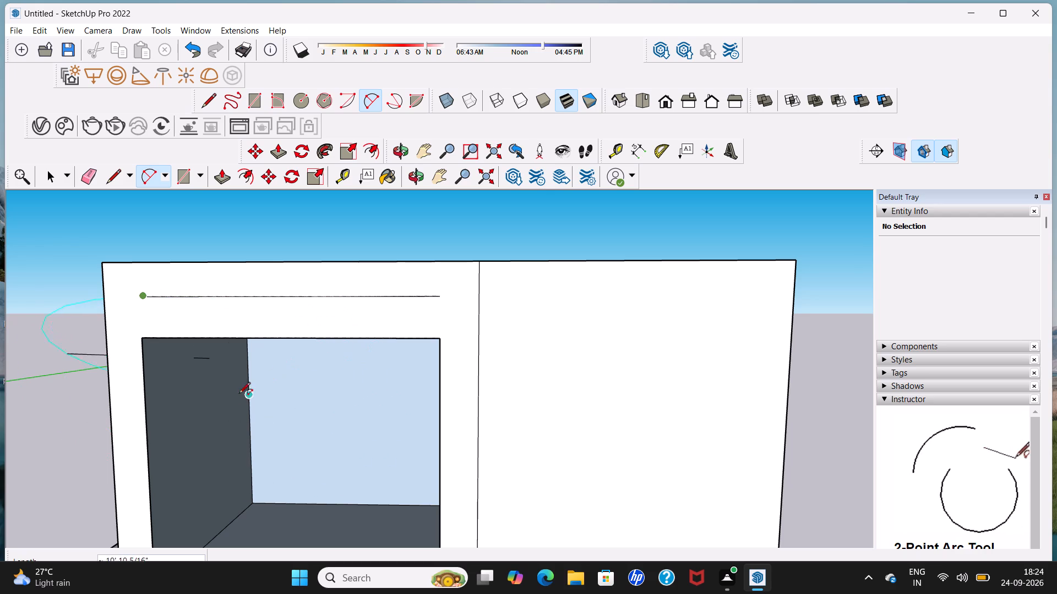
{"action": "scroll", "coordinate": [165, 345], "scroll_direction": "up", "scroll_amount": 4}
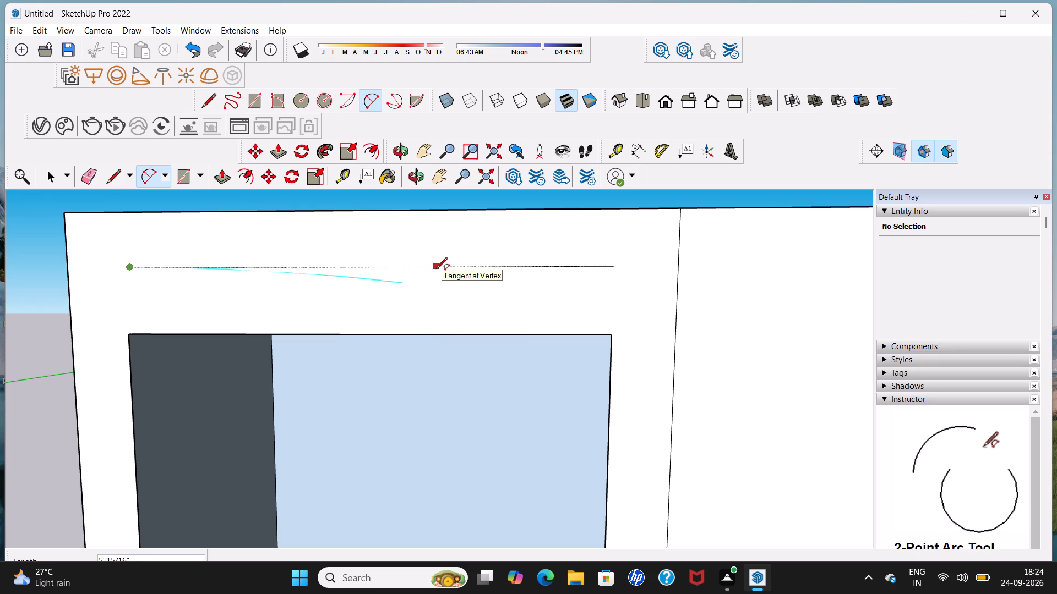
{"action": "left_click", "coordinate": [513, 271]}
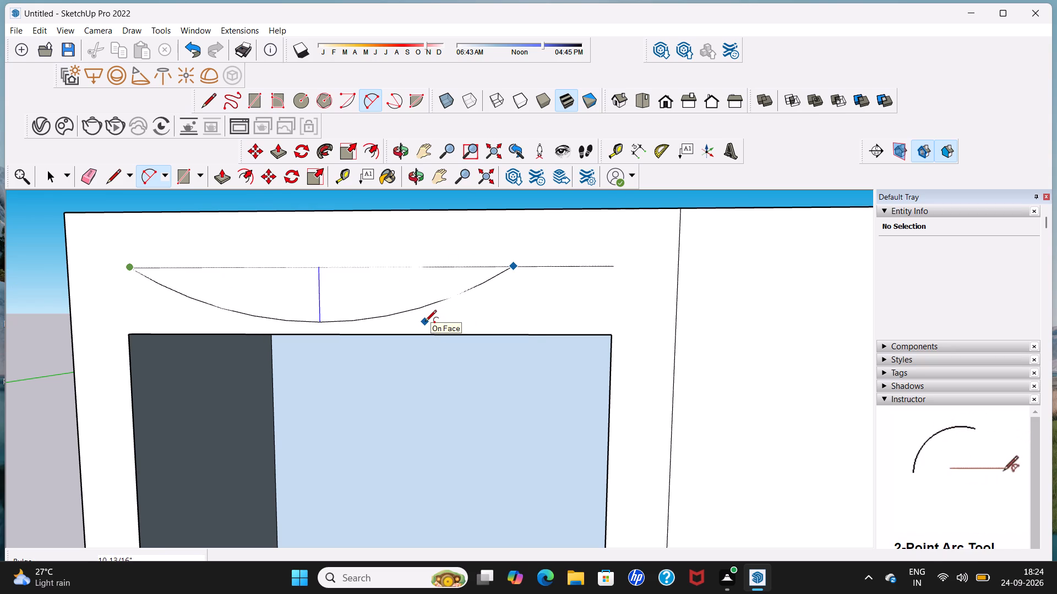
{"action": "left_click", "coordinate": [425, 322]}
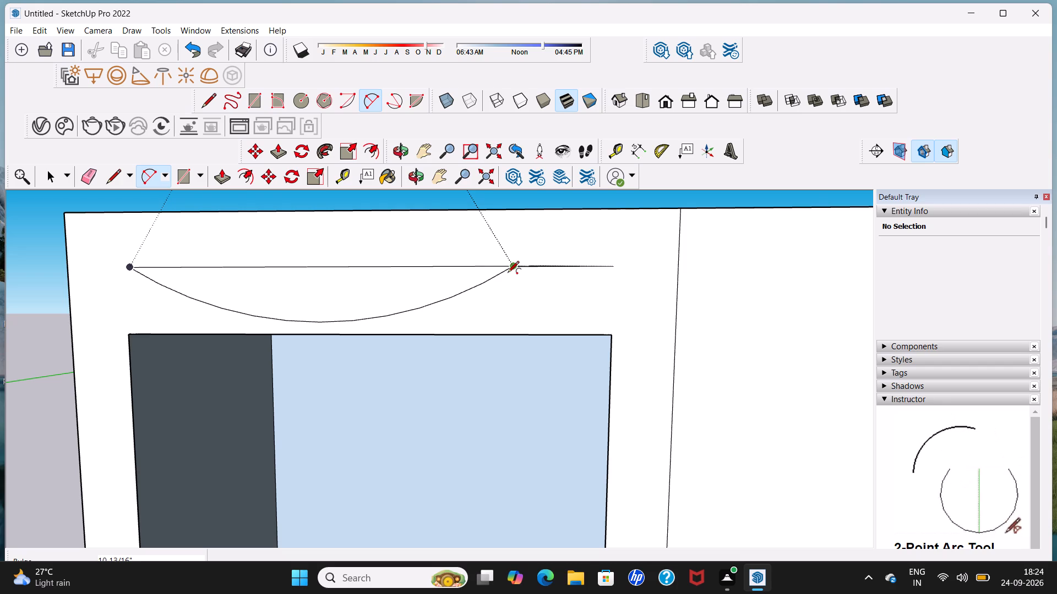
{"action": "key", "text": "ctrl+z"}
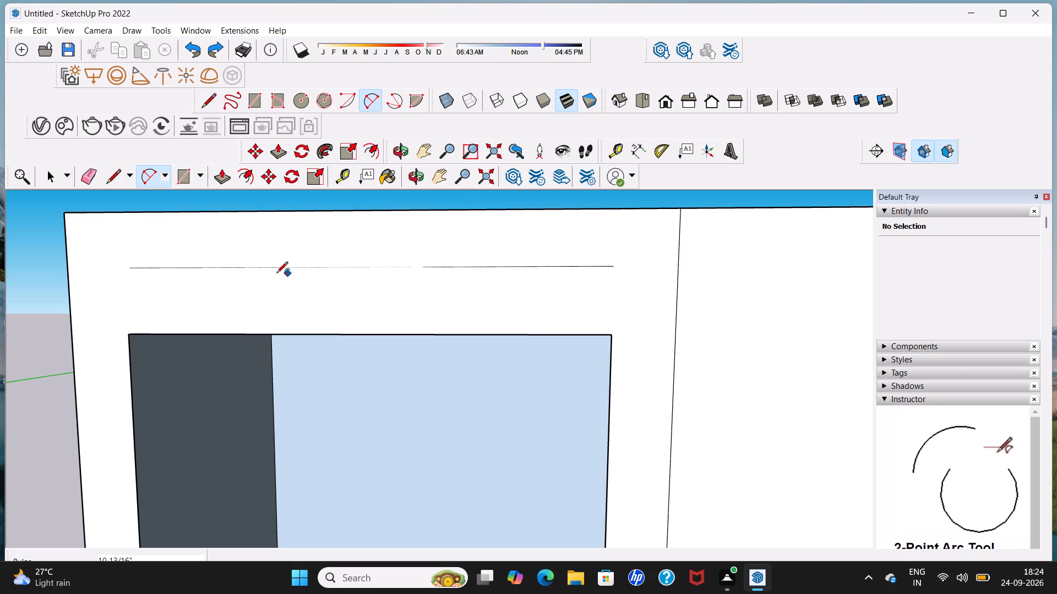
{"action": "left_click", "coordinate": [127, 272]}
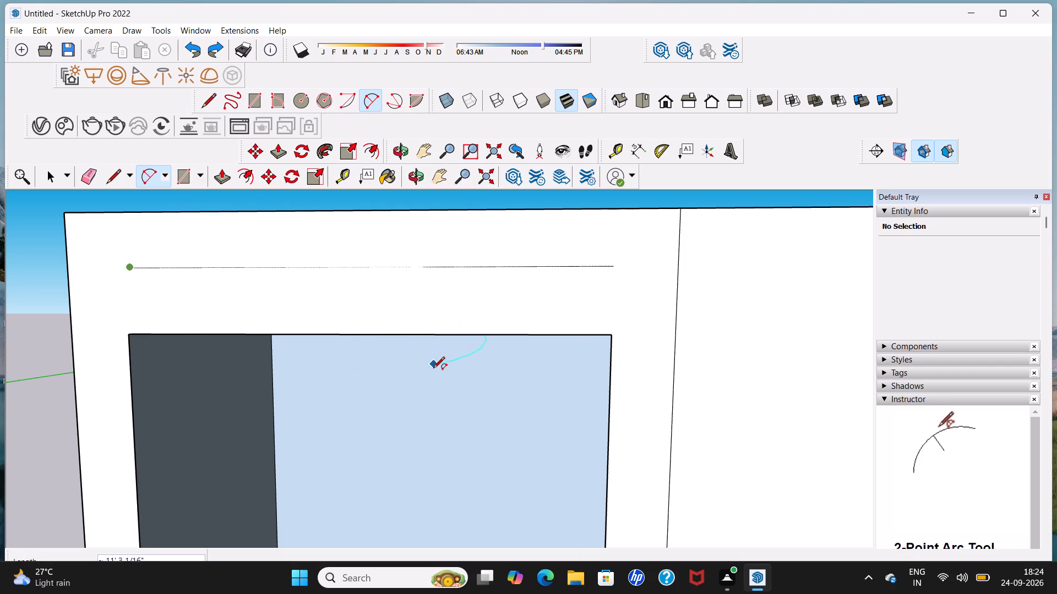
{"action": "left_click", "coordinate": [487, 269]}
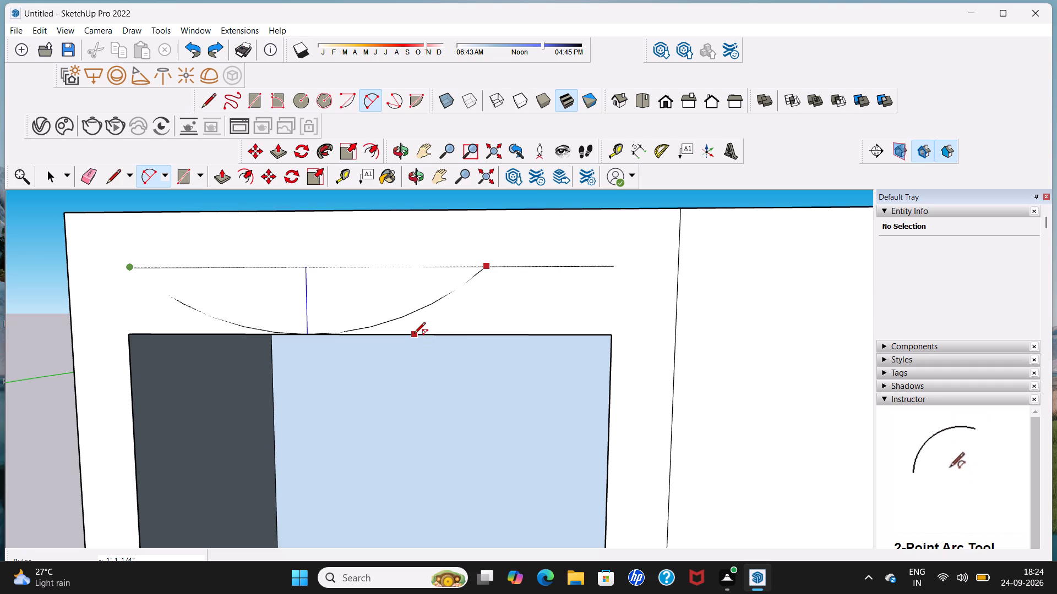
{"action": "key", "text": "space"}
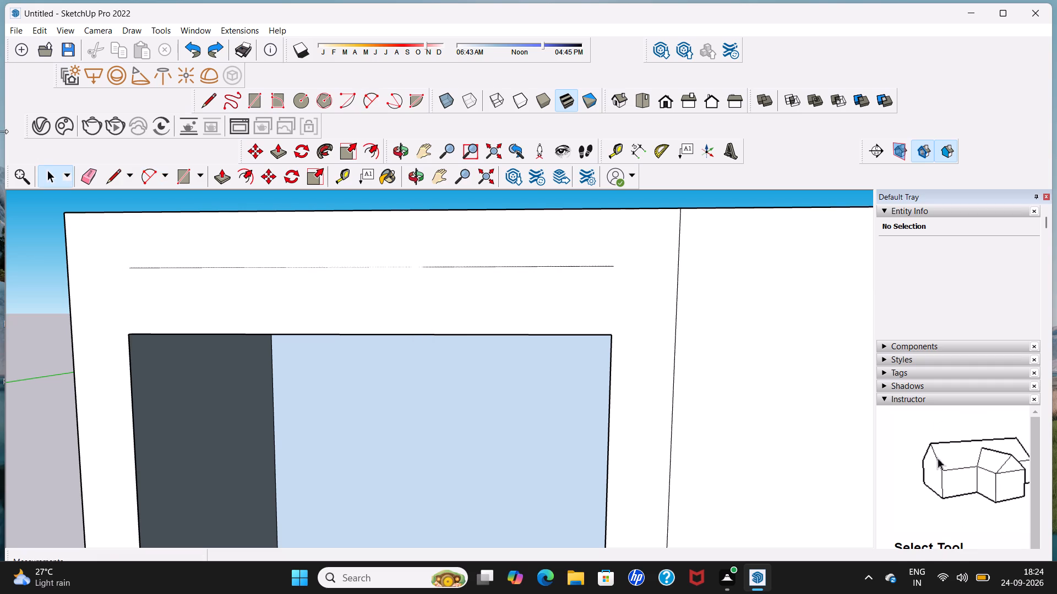
Draw a 2-point arc from the opening's upper-left corner to the horizontal line above it, with a downward bulge of about 7".
{"action": "left_click", "coordinate": [367, 103]}
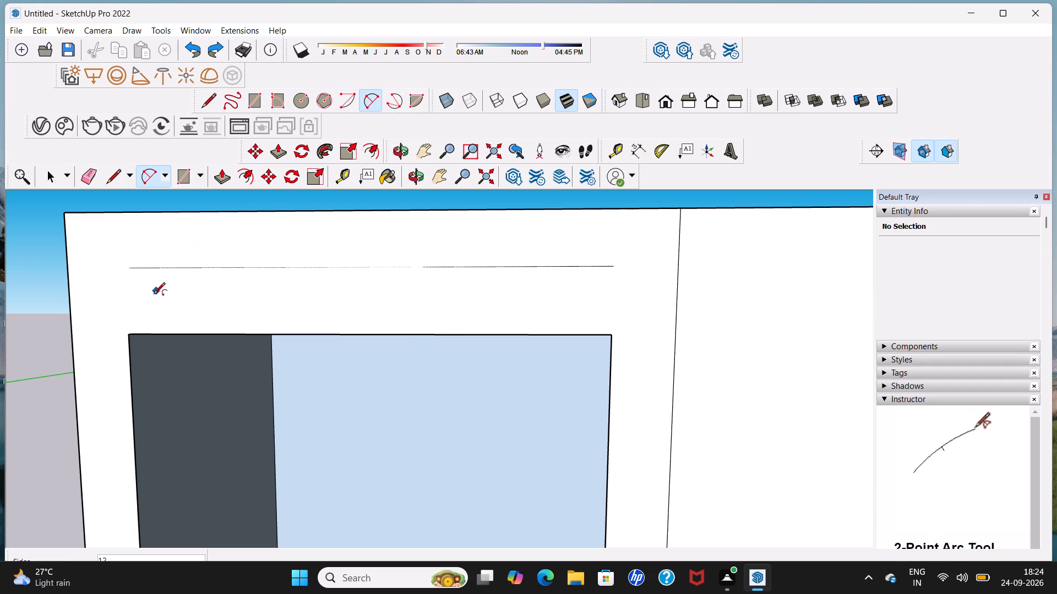
{"action": "left_click", "coordinate": [125, 333]}
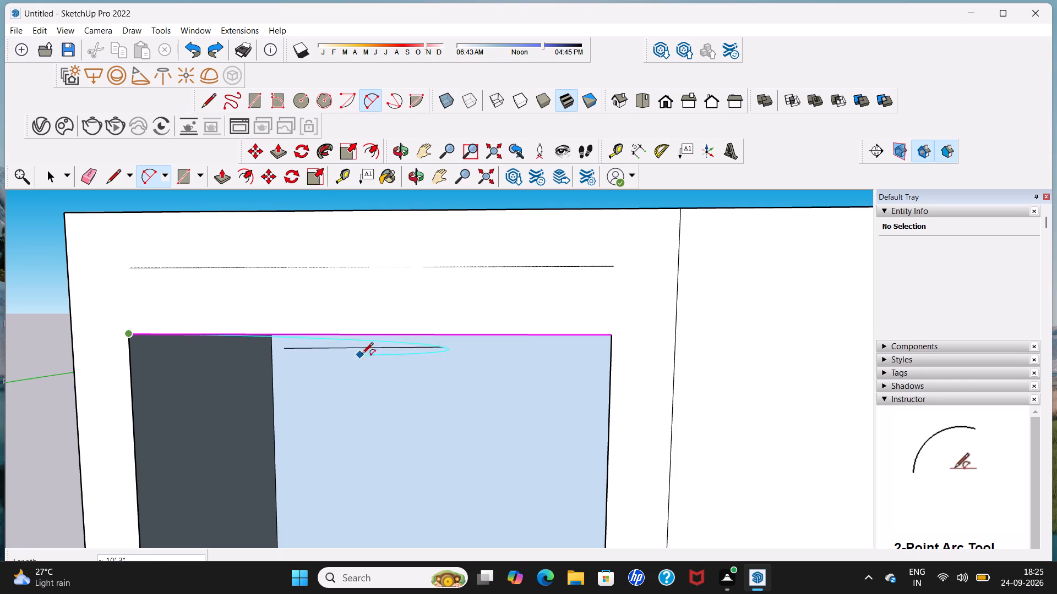
{"action": "left_click", "coordinate": [486, 269]}
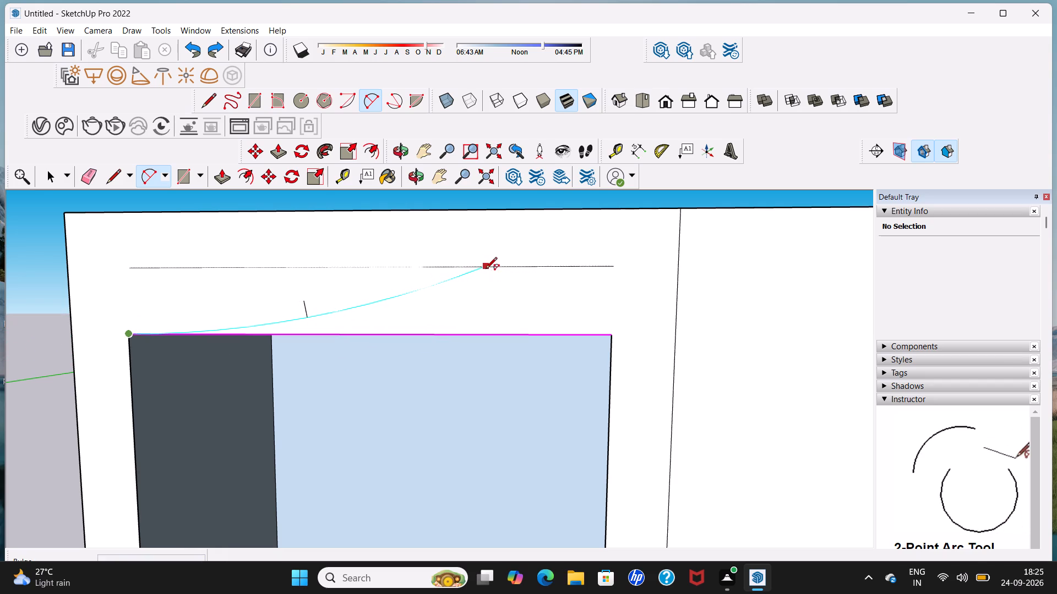
{"action": "left_click", "coordinate": [486, 307]}
{"action": "key", "text": "space"}
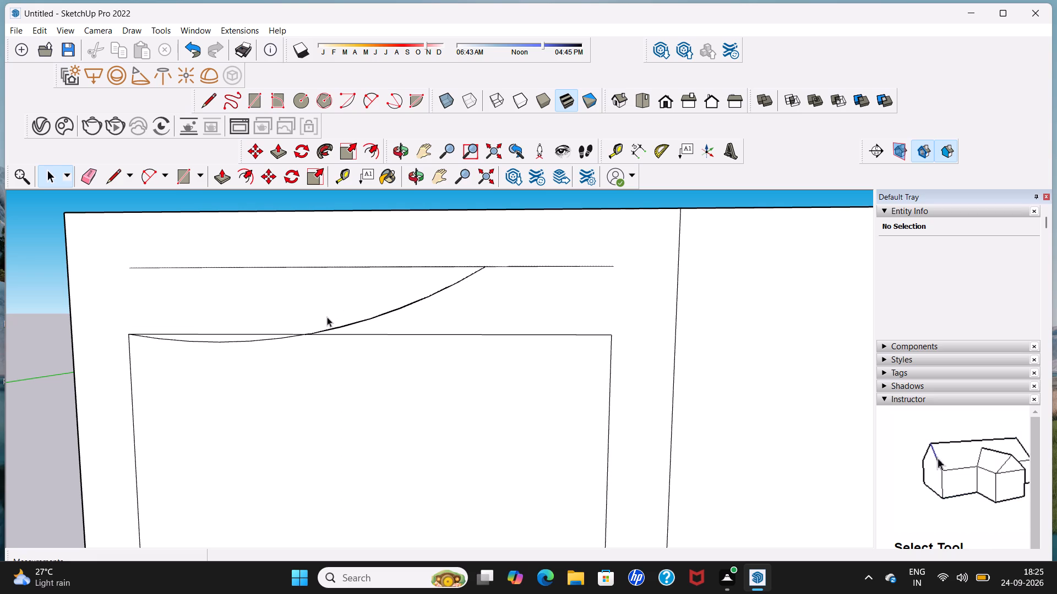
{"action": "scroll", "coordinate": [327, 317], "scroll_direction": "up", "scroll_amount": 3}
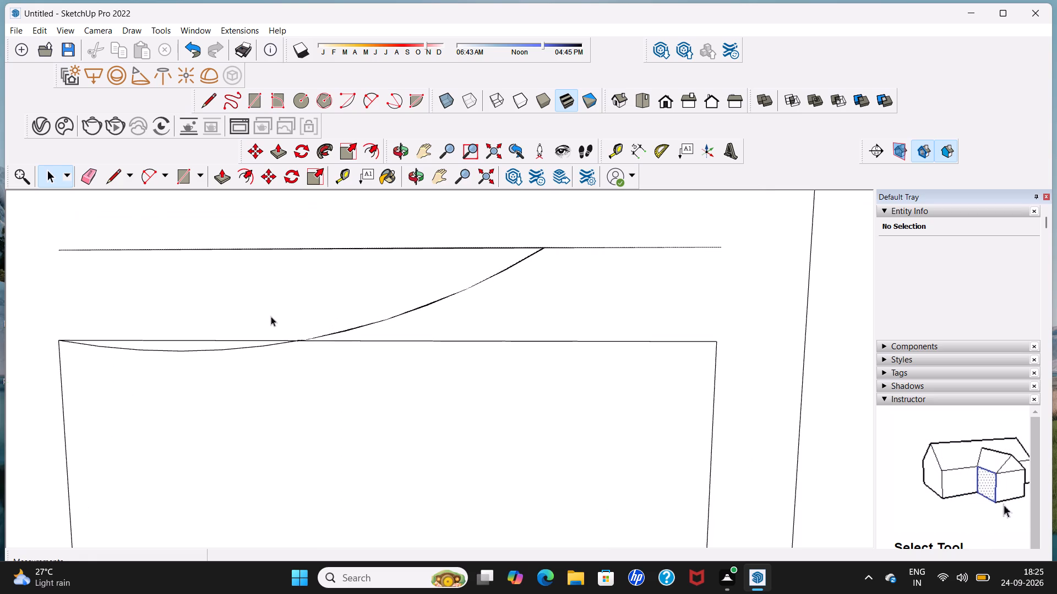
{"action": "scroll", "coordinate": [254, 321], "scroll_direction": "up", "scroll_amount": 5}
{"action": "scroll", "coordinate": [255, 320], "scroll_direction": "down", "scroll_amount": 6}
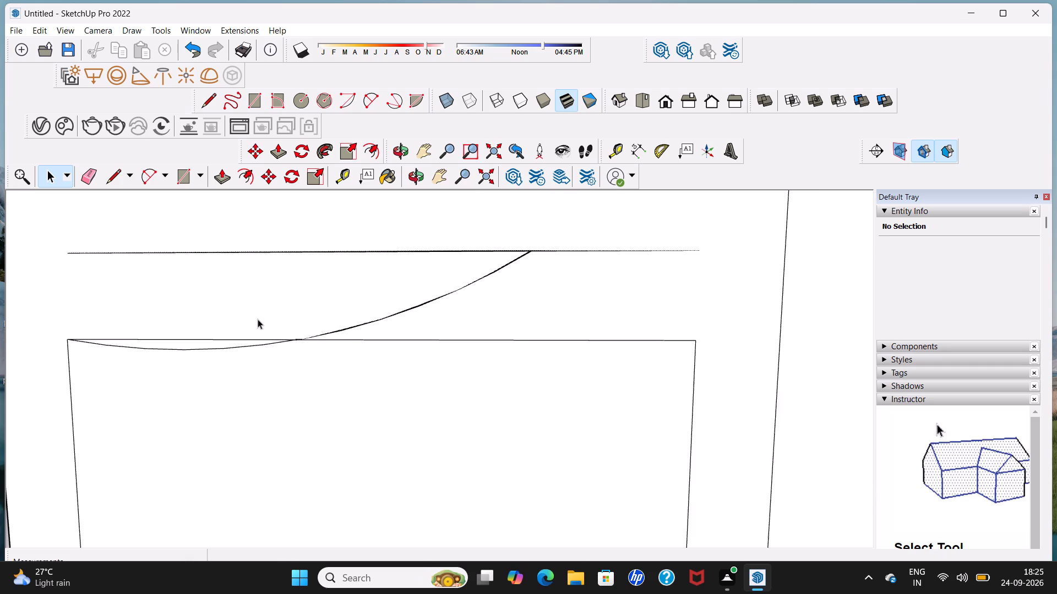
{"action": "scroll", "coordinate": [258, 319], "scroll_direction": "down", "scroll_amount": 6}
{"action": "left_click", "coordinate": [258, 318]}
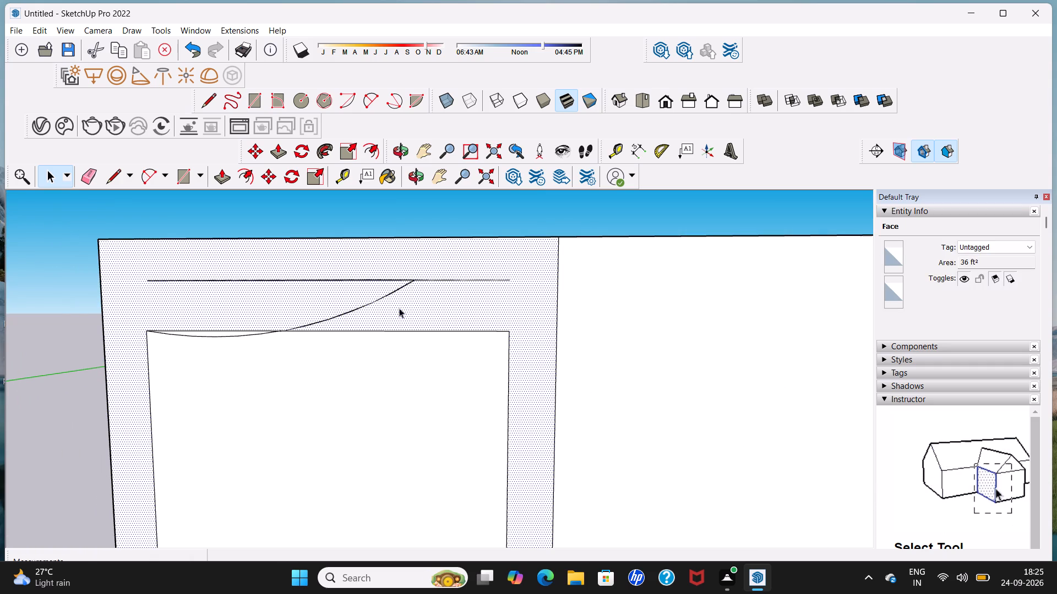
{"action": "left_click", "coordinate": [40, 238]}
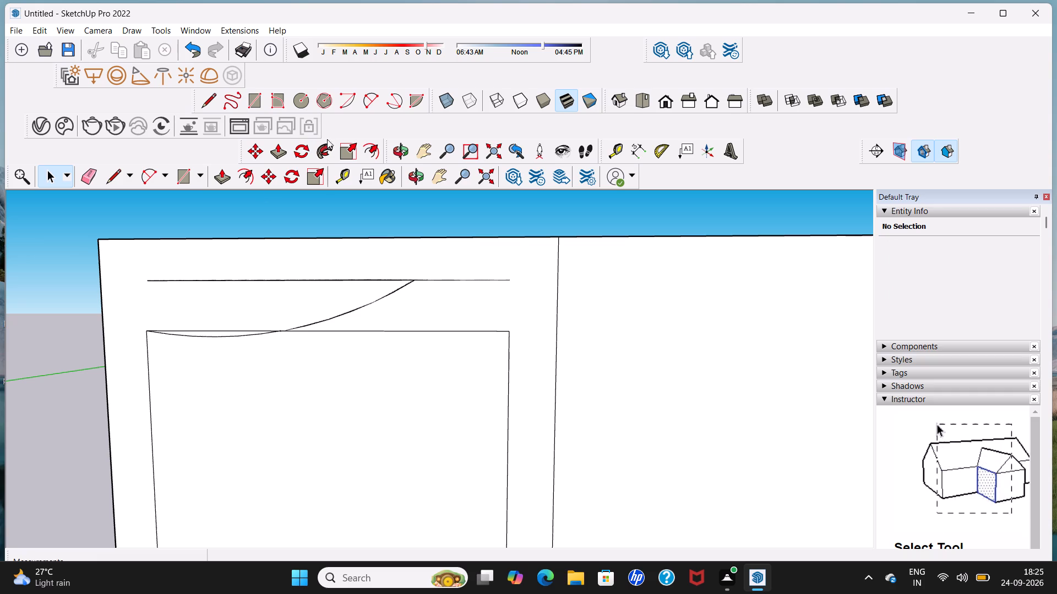
Draw a 2-point arc from the first arc's end on the horizontal line to the opening's upper-right corner, bulging about 6" upward.
{"action": "left_click", "coordinate": [365, 105]}
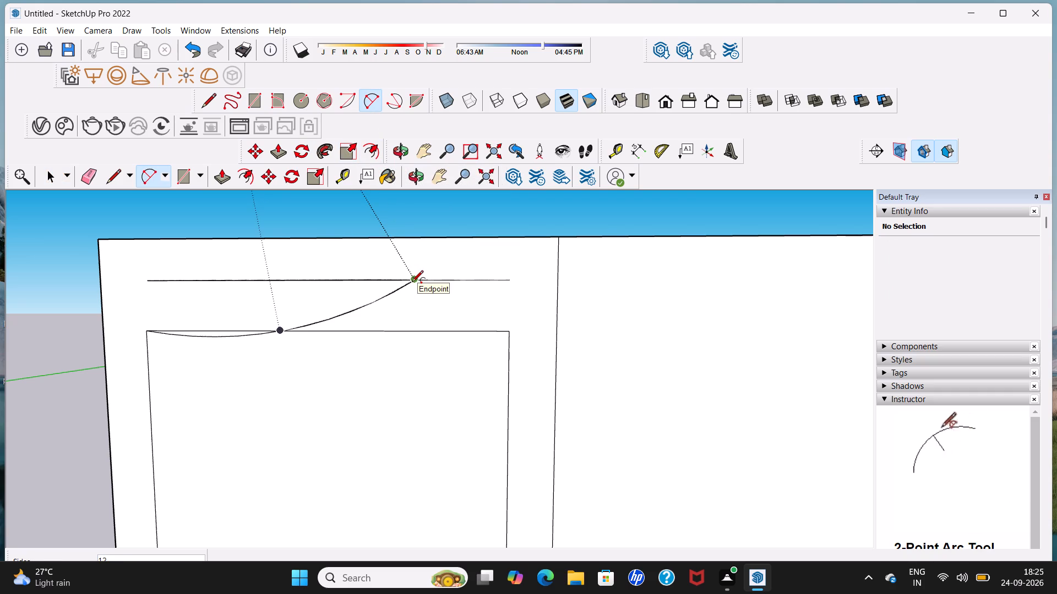
{"action": "left_click", "coordinate": [412, 283]}
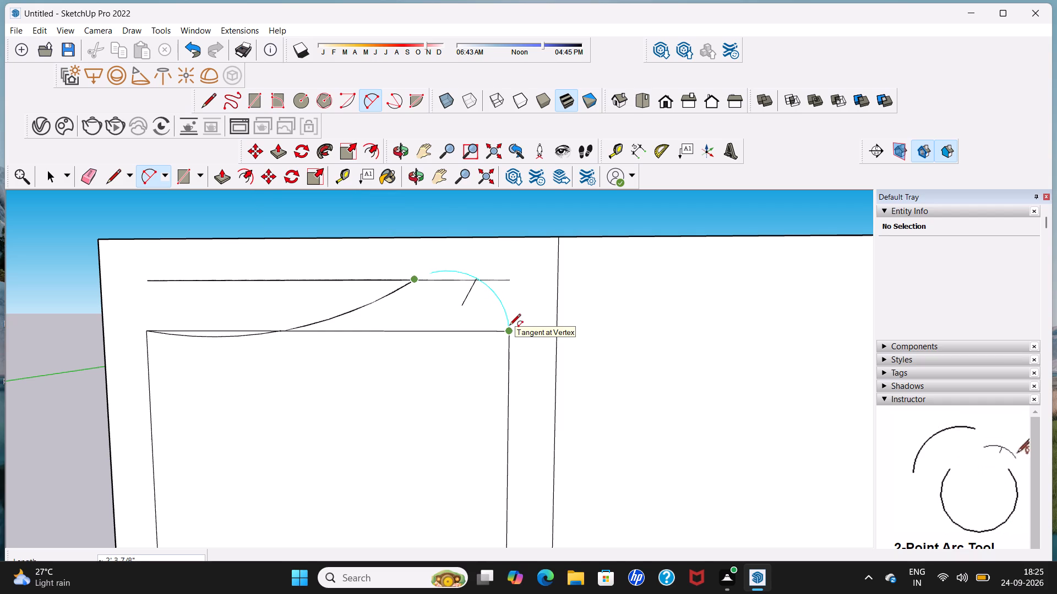
{"action": "left_click", "coordinate": [509, 326]}
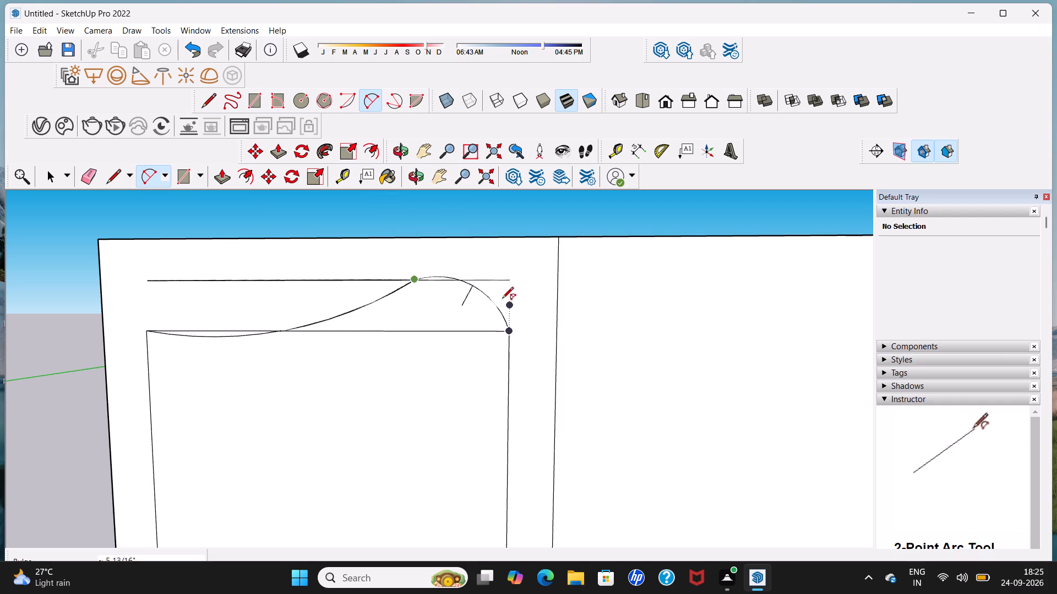
{"action": "left_click", "coordinate": [502, 298]}
{"action": "left_click", "coordinate": [502, 298]}
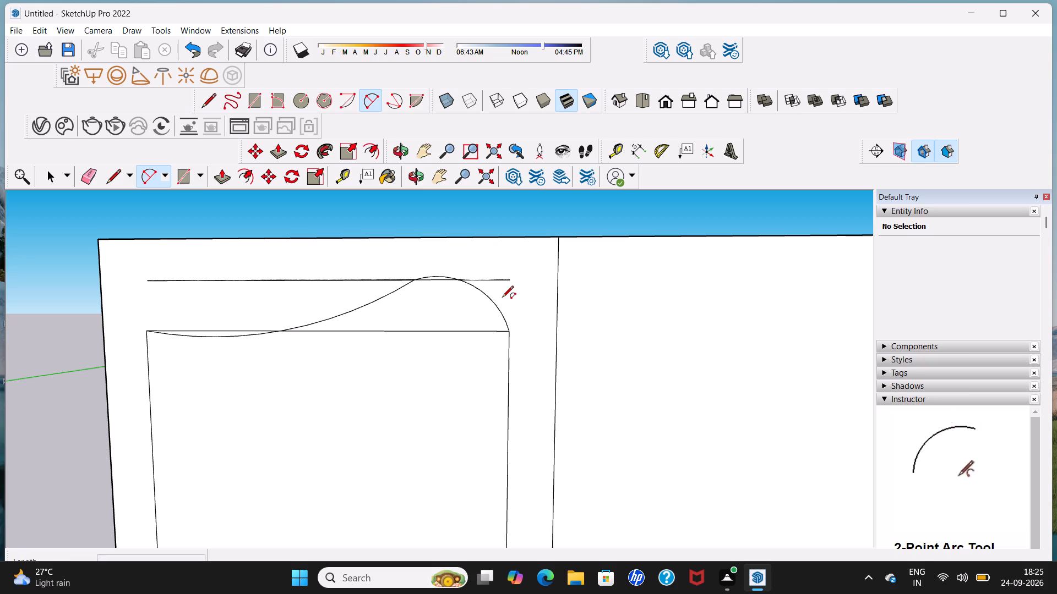
{"action": "key", "text": "space"}
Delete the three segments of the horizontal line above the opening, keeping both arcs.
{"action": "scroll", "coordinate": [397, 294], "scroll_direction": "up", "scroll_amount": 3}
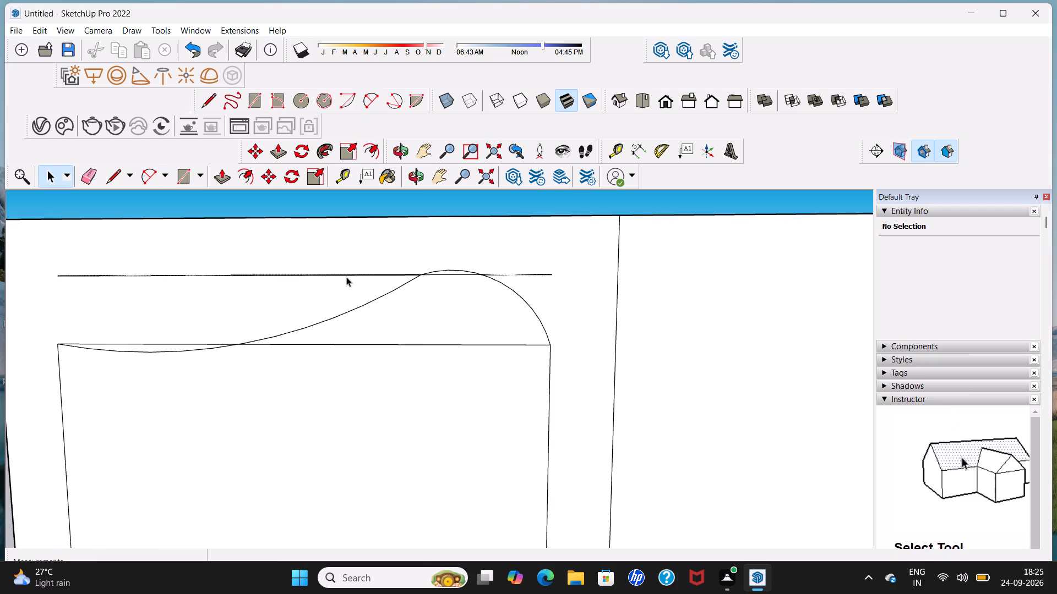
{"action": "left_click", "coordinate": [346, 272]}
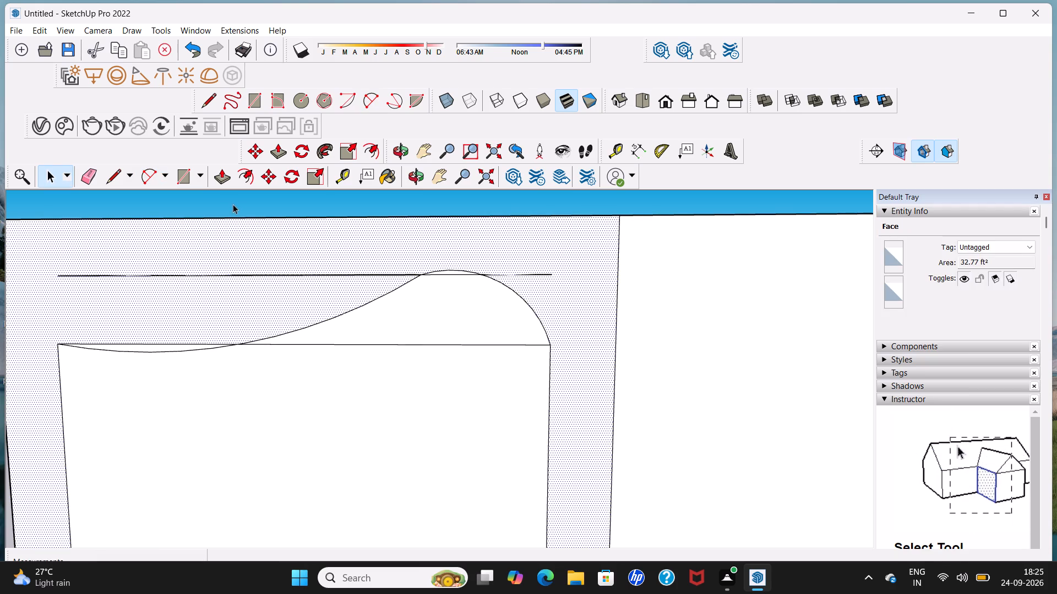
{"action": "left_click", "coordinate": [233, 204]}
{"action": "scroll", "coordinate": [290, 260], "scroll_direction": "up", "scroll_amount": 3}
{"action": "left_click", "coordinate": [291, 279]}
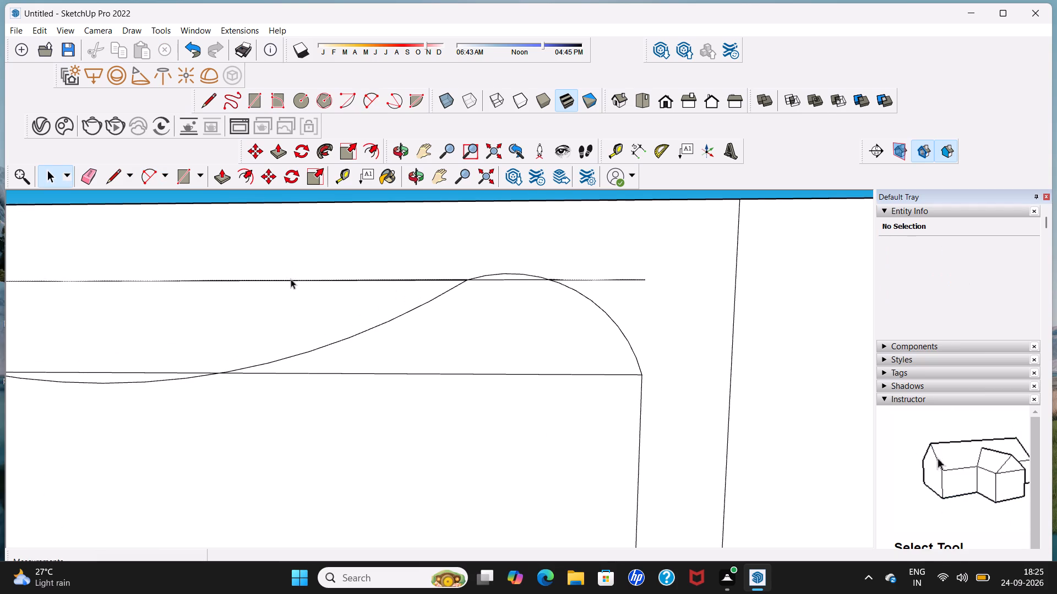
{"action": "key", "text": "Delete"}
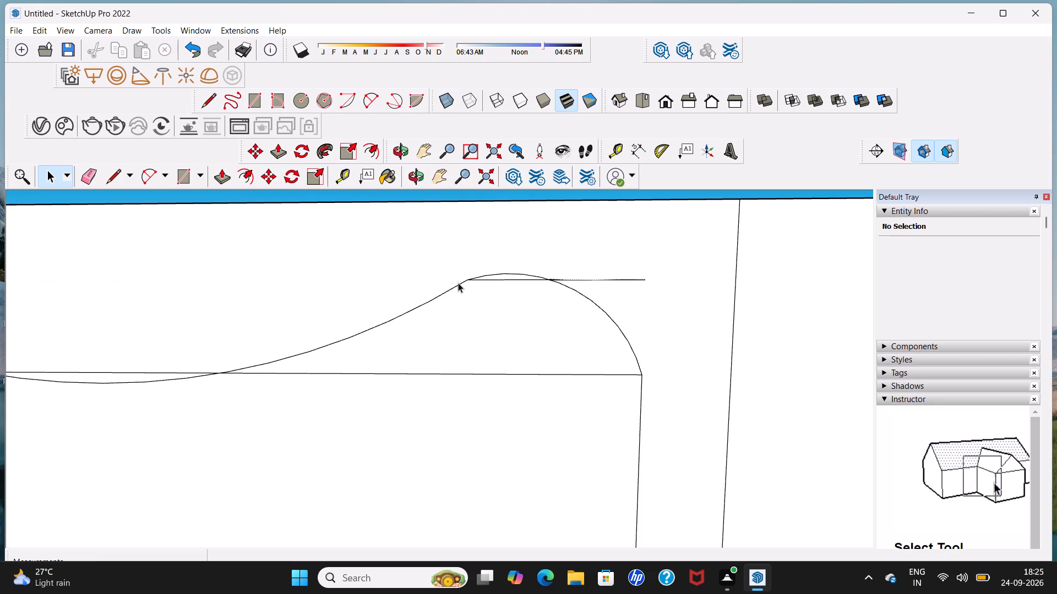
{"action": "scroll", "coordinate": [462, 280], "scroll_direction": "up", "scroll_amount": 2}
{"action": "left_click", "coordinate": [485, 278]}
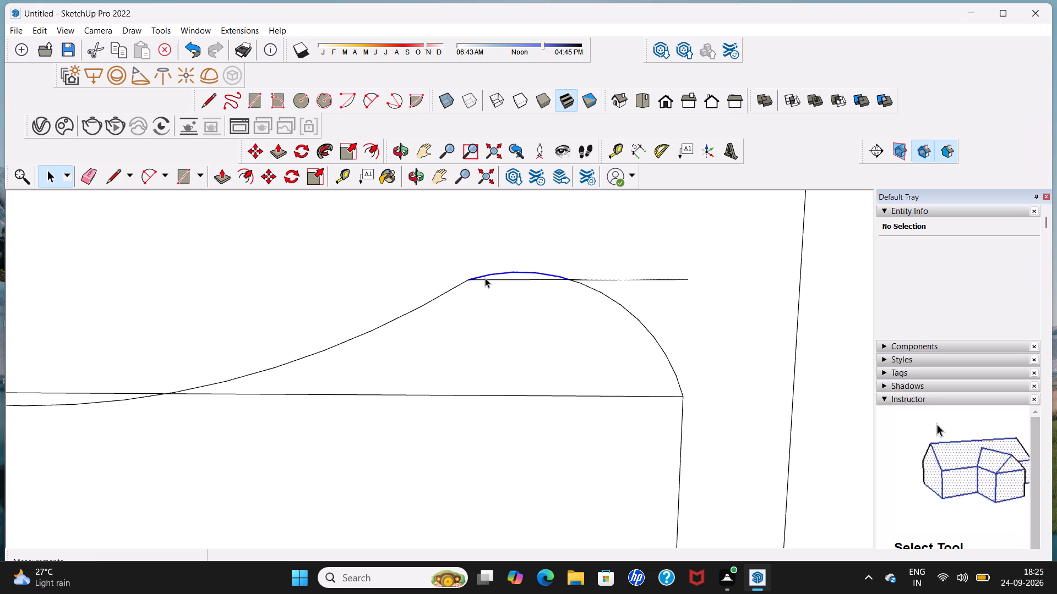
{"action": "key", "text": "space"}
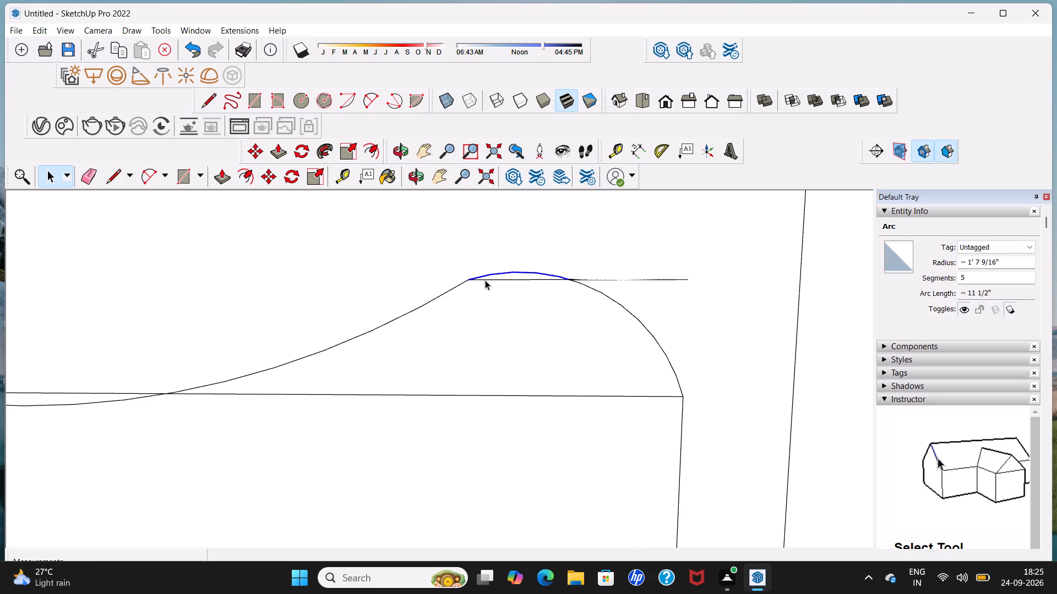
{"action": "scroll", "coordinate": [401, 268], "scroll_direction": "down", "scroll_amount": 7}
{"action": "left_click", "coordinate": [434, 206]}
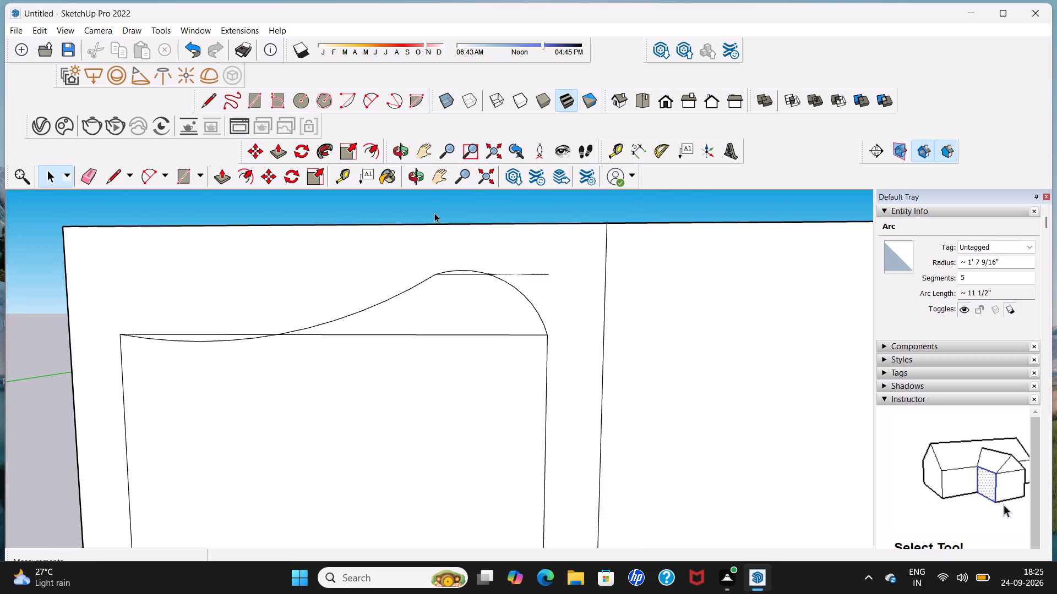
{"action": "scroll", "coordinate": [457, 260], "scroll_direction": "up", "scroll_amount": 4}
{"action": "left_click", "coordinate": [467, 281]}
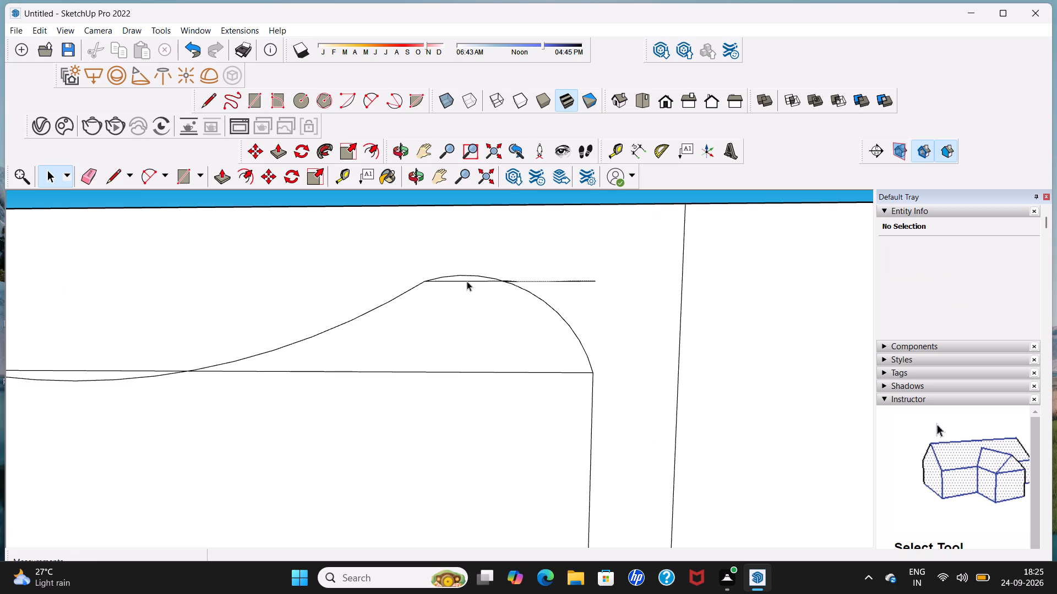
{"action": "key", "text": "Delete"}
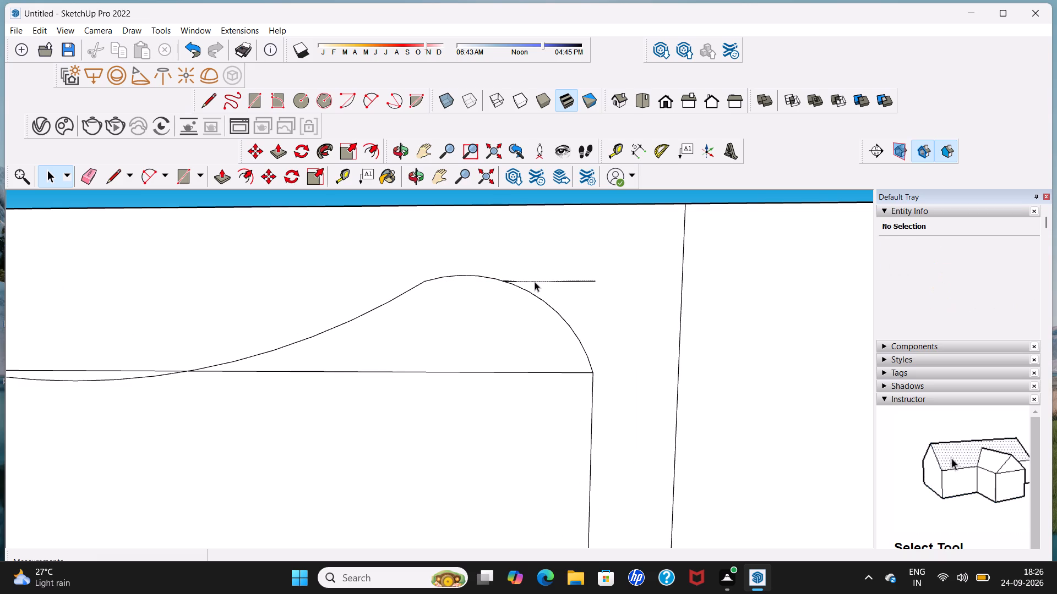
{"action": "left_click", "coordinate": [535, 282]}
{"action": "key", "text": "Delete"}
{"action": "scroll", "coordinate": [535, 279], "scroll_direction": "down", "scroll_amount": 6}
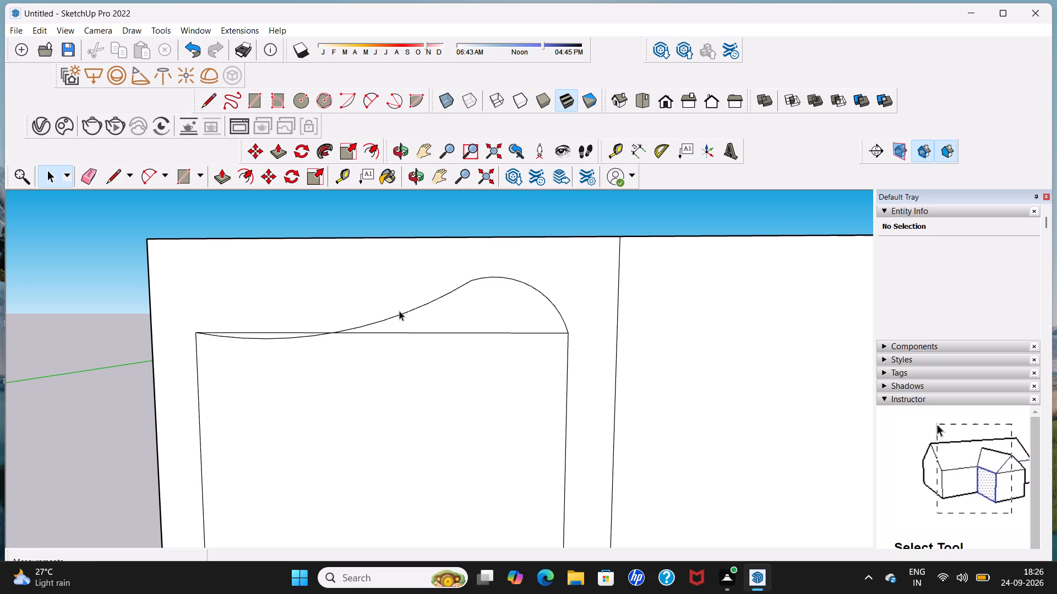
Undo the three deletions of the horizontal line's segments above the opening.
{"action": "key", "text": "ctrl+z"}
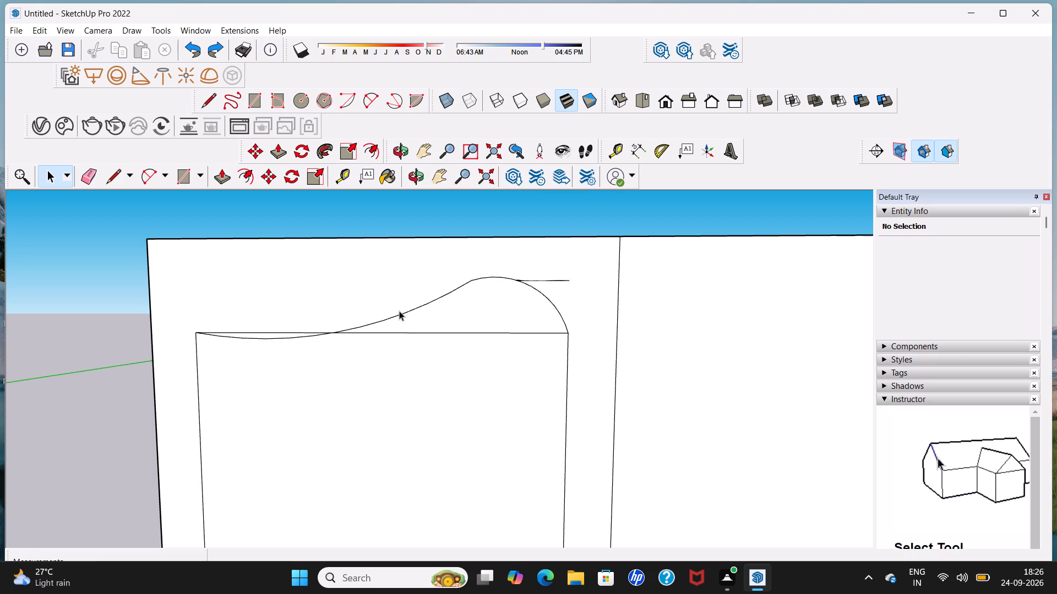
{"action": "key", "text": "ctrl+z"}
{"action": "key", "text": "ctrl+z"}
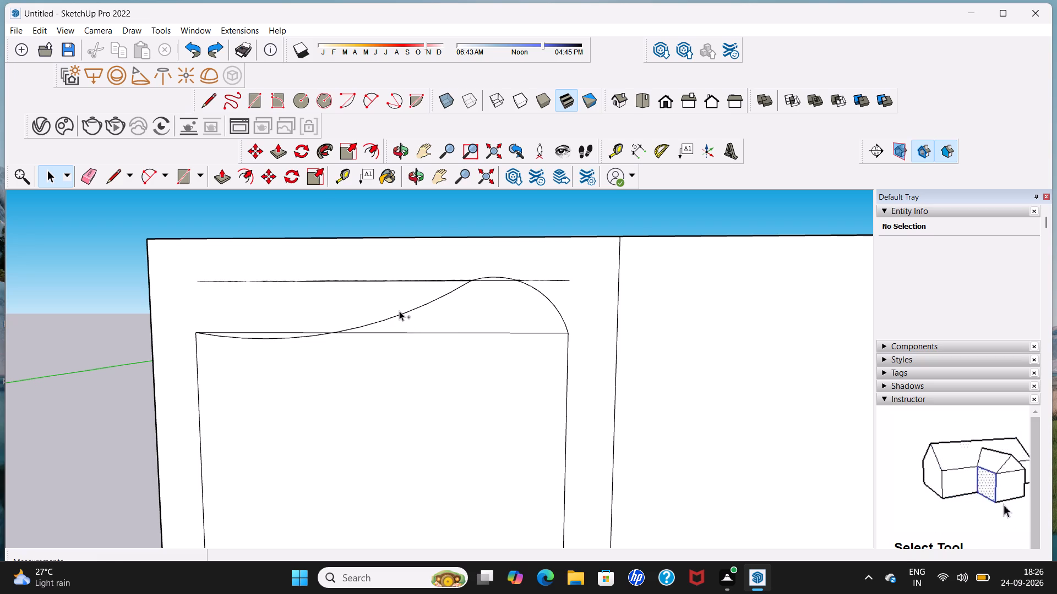
Delete both pieces of the shallow arc running from the opening's upper-left corner to the horizontal line.
{"action": "key", "text": "z"}
{"action": "scroll", "coordinate": [399, 312], "scroll_direction": "up", "scroll_amount": 2}
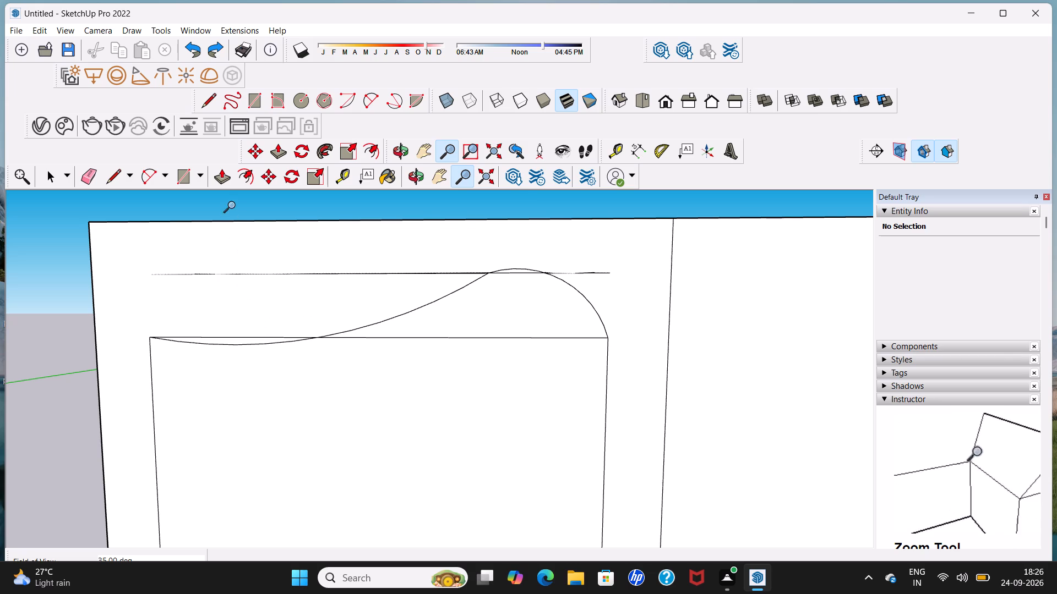
{"action": "key", "text": "space"}
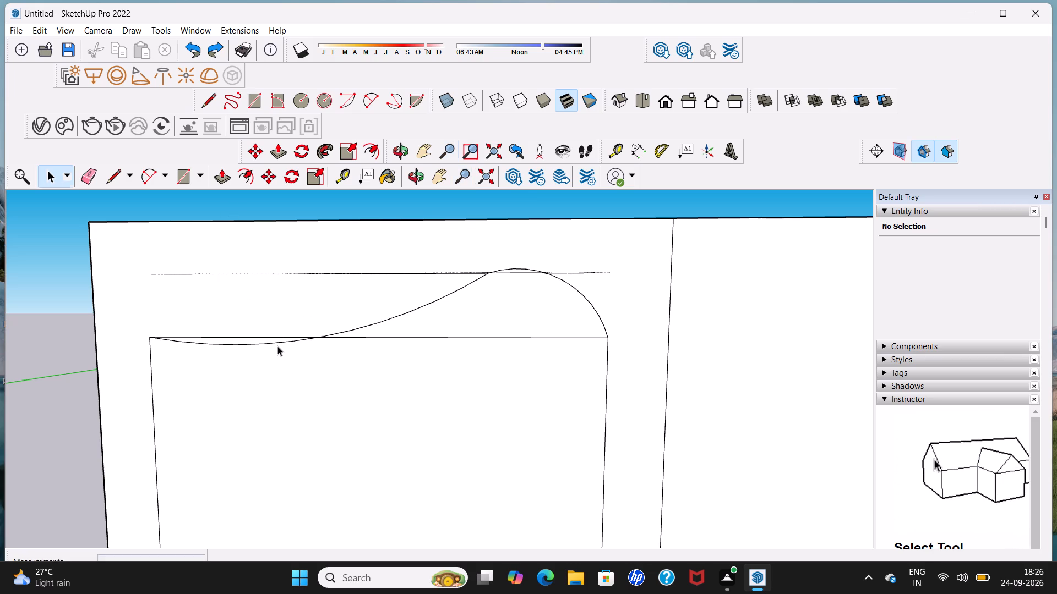
{"action": "left_click", "coordinate": [278, 341]}
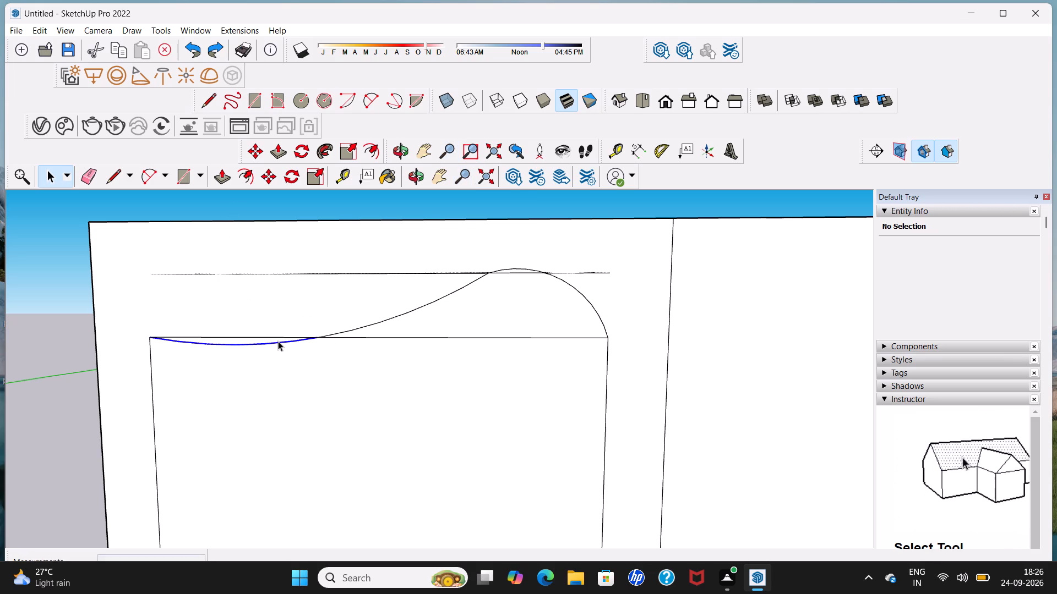
{"action": "key", "text": "Delete"}
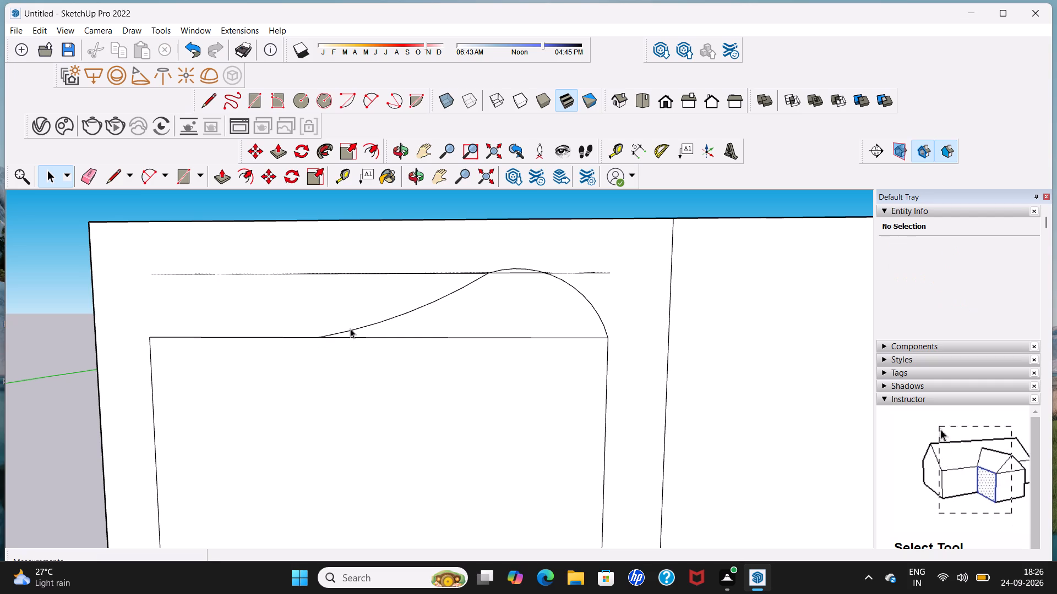
{"action": "left_click", "coordinate": [352, 328]}
{"action": "key", "text": "Delete"}
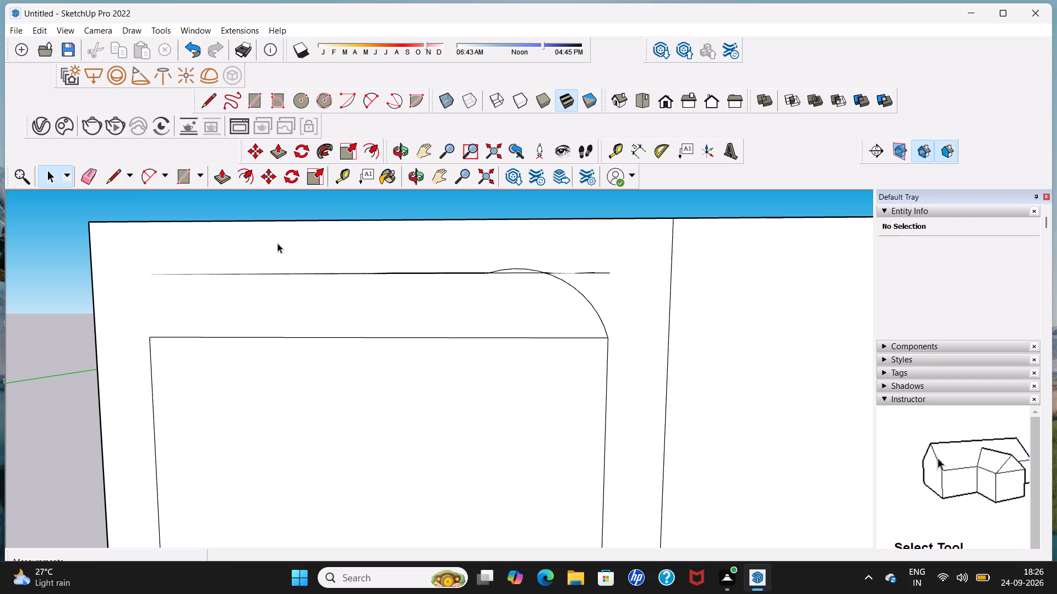
Draw a 2-point arc from the opening's upper-left corner to the start of the right-hand arc, bulging about 1' 1" downward.
{"action": "left_click", "coordinate": [364, 101]}
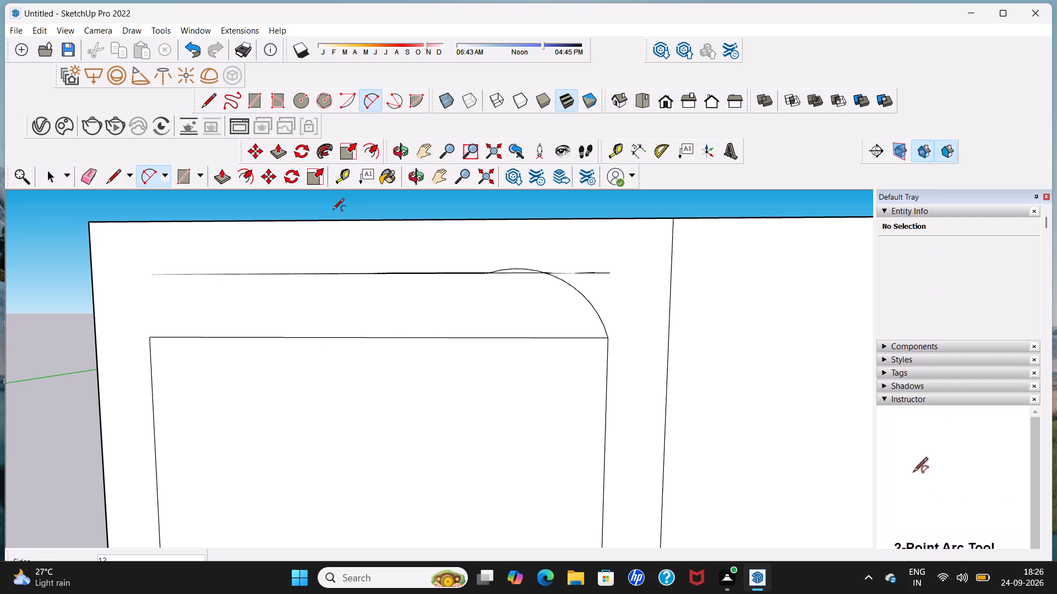
{"action": "left_click", "coordinate": [149, 339]}
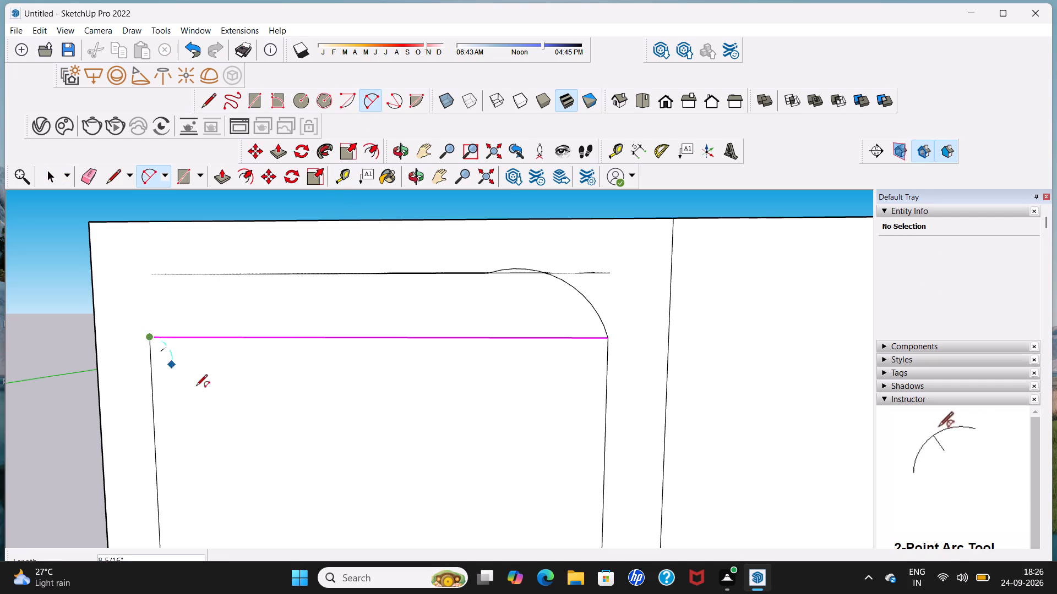
{"action": "left_click", "coordinate": [492, 276]}
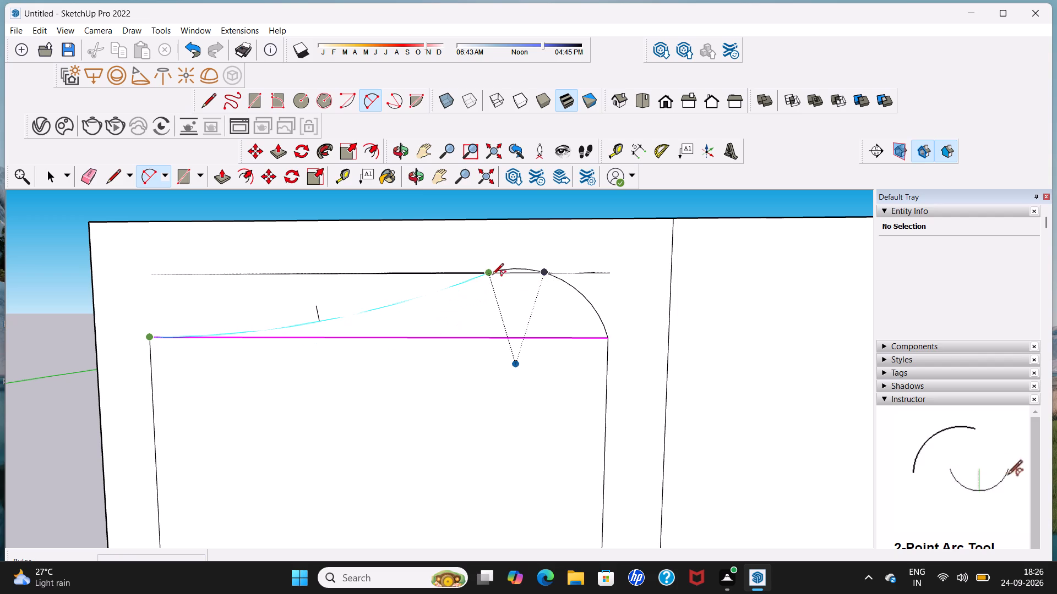
{"action": "left_click", "coordinate": [491, 337]}
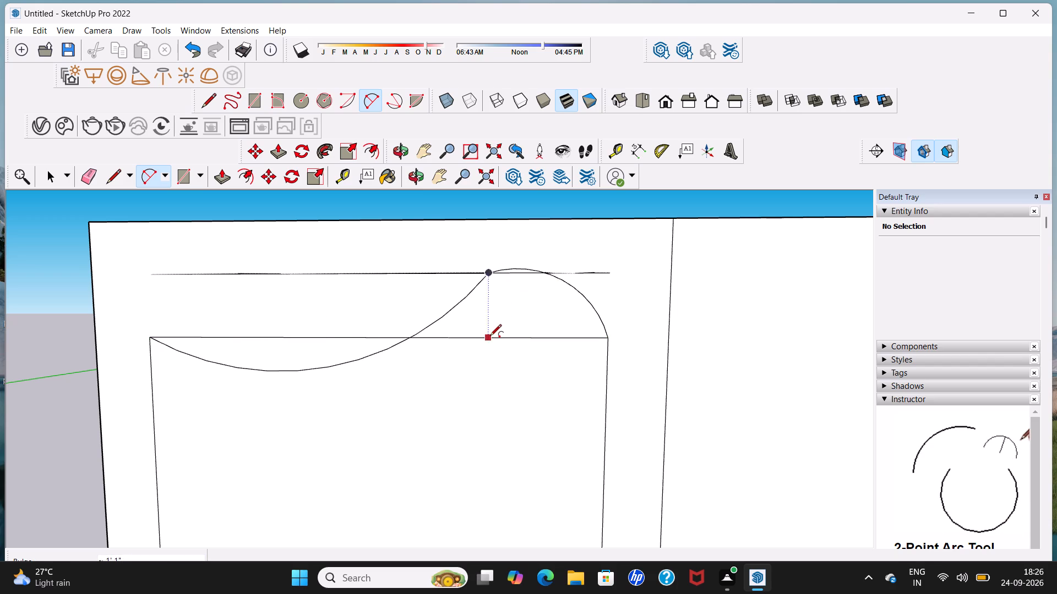
{"action": "key", "text": "space"}
Delete all three segments of the horizontal line above the opening, keeping the two arcs.
{"action": "left_click", "coordinate": [400, 272]}
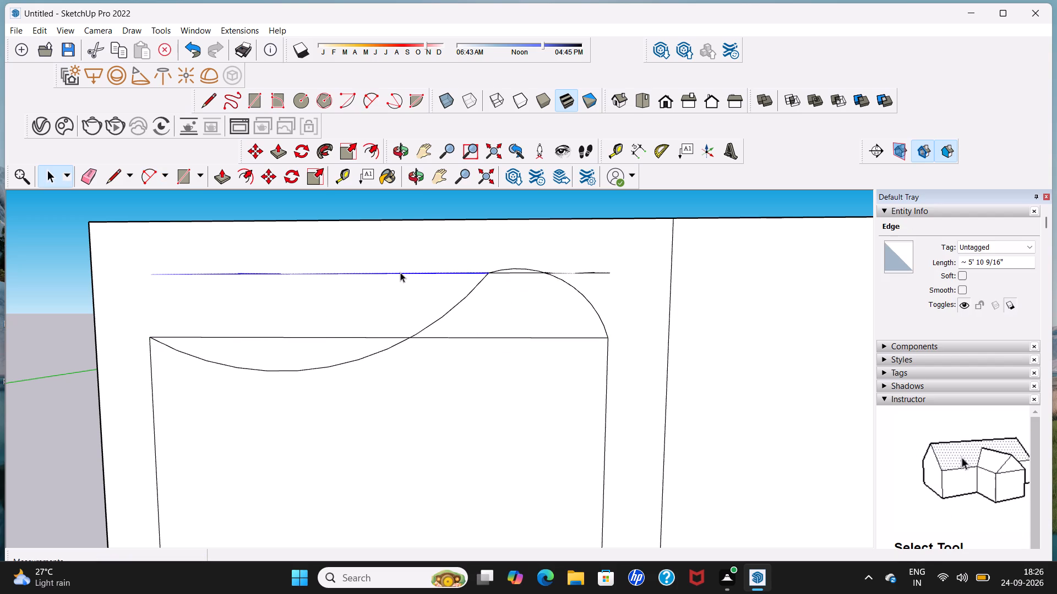
{"action": "key", "text": "Delete"}
{"action": "left_click", "coordinate": [510, 272]}
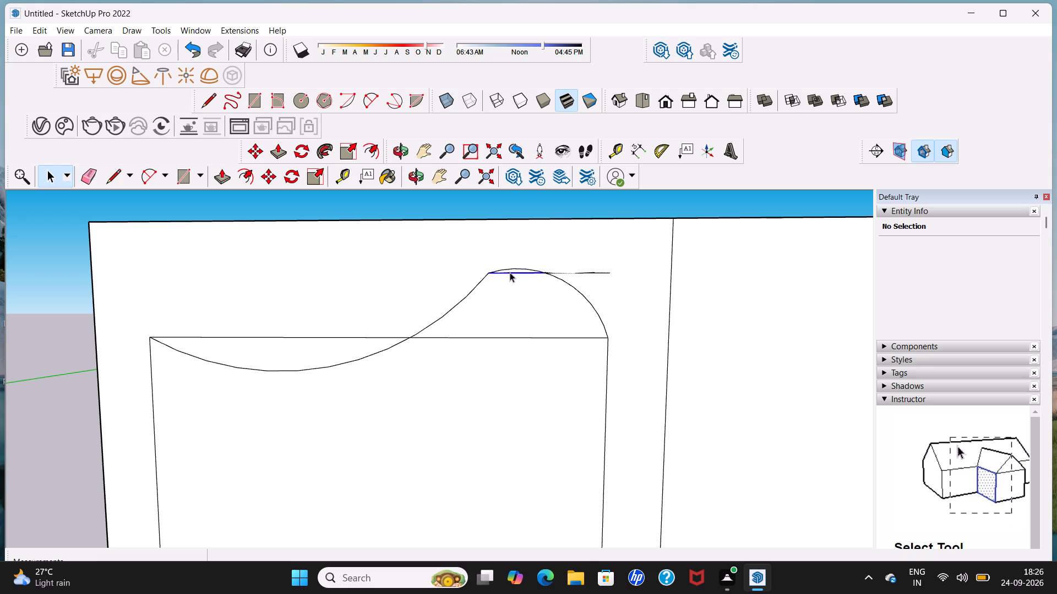
{"action": "key", "text": "Delete"}
{"action": "left_click", "coordinate": [564, 272]}
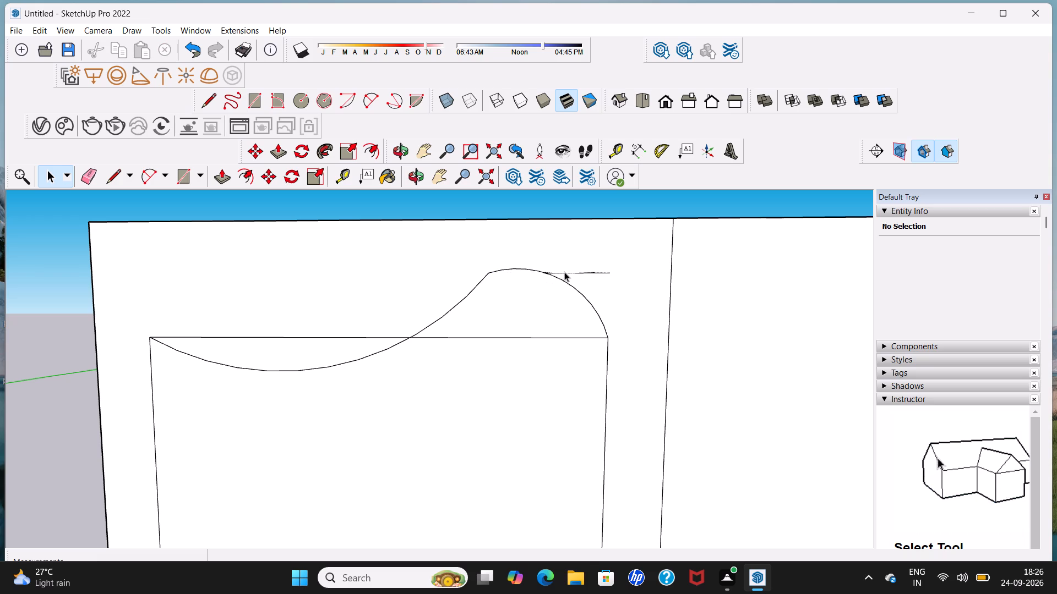
{"action": "key", "text": "Delete"}
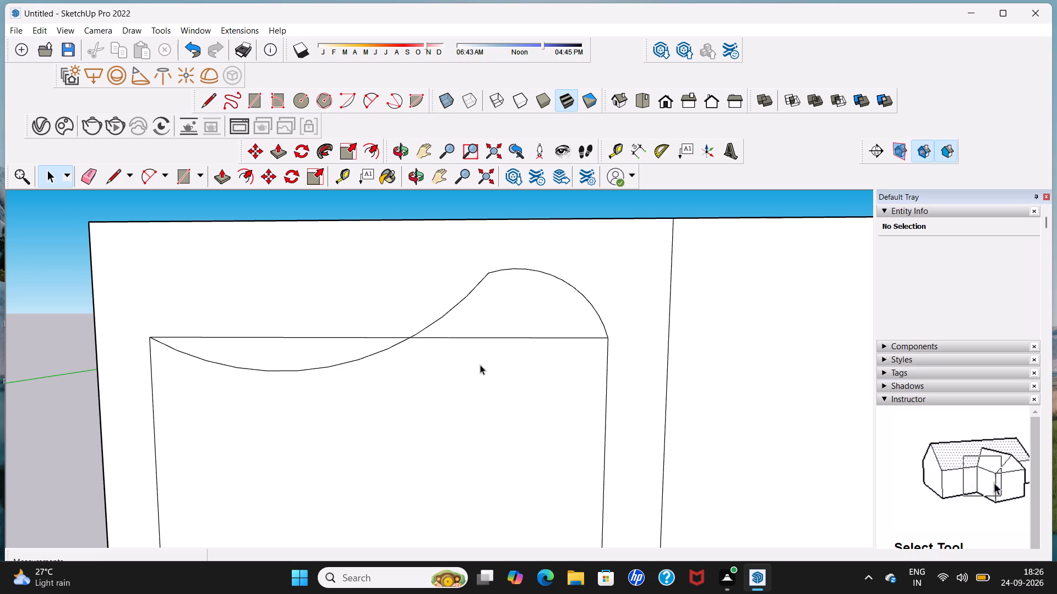
Delete the opening's main face and the leftover straight edge above its downward curve.
{"action": "left_click", "coordinate": [480, 365]}
{"action": "key", "text": "Delete"}
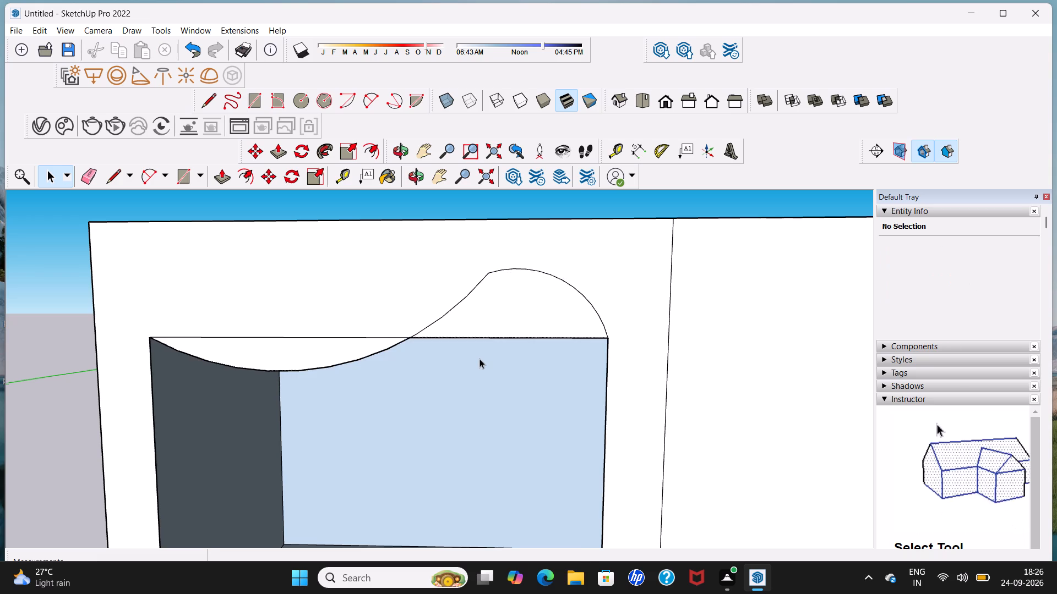
{"action": "scroll", "coordinate": [480, 359], "scroll_direction": "down", "scroll_amount": 1}
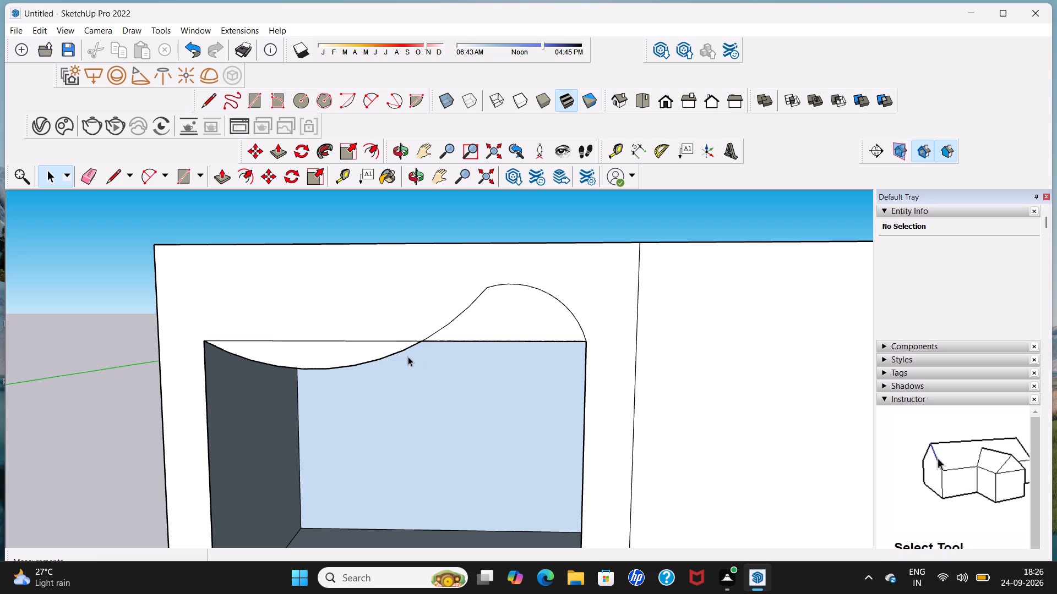
{"action": "left_click", "coordinate": [347, 339]}
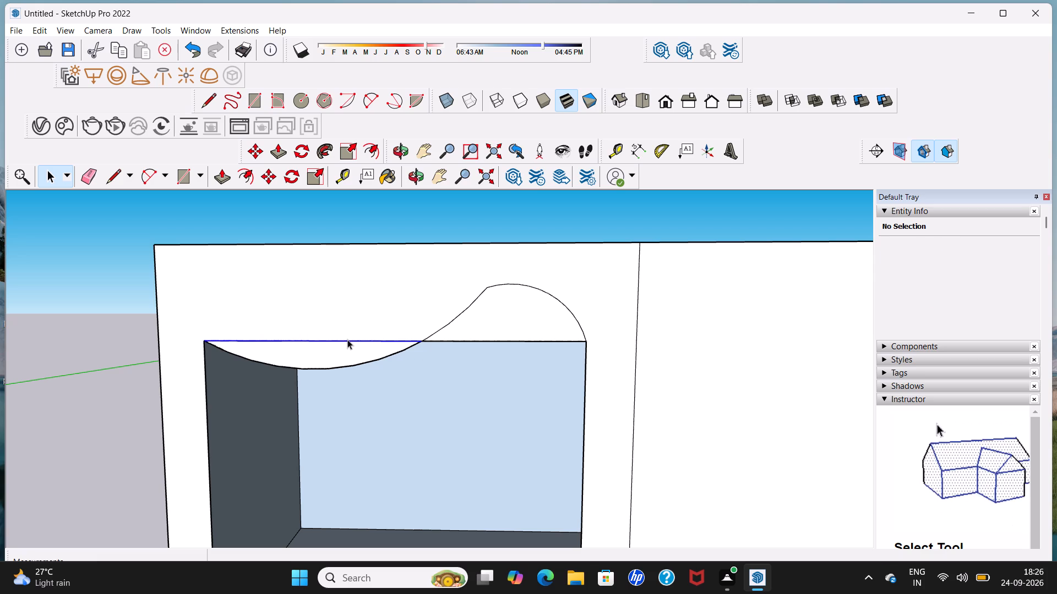
{"action": "key", "text": "Delete"}
Delete the small wall face enclosed by the upward curve at the opening's upper right.
{"action": "scroll", "coordinate": [347, 339], "scroll_direction": "down", "scroll_amount": 4}
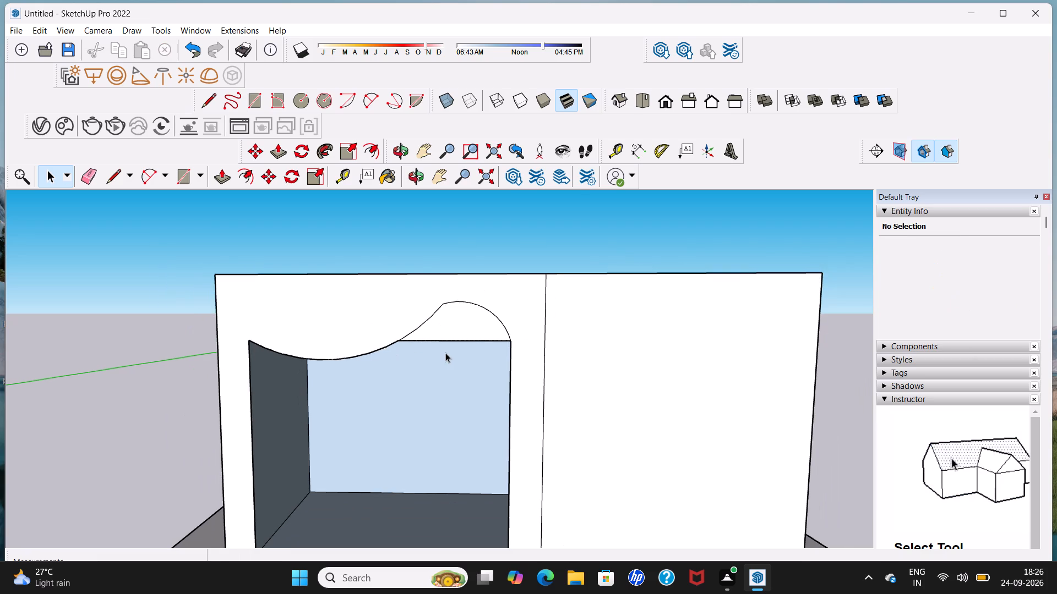
{"action": "left_click", "coordinate": [472, 335]}
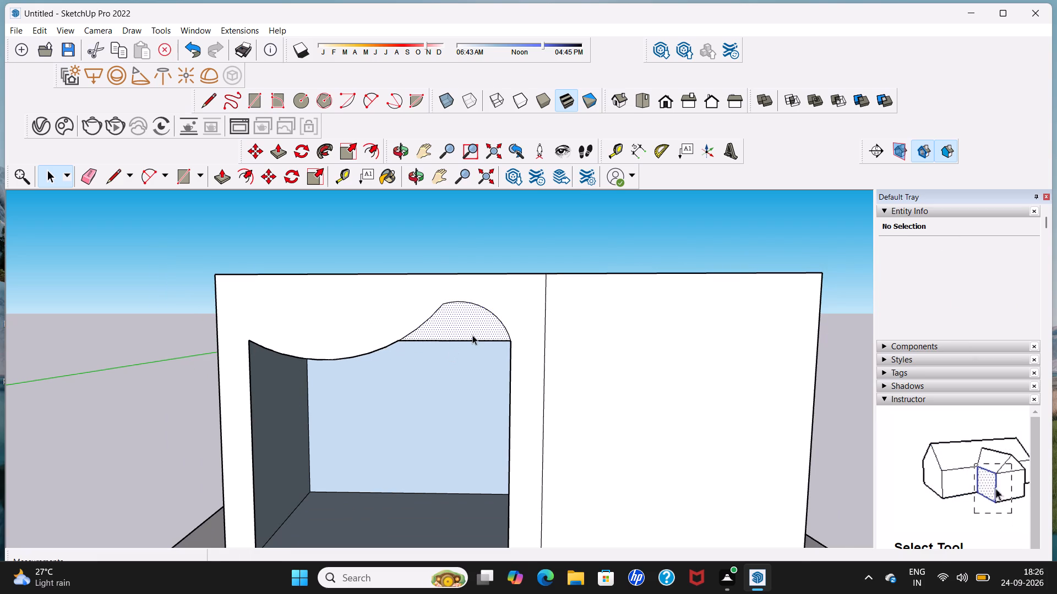
{"action": "key", "text": "Delete"}
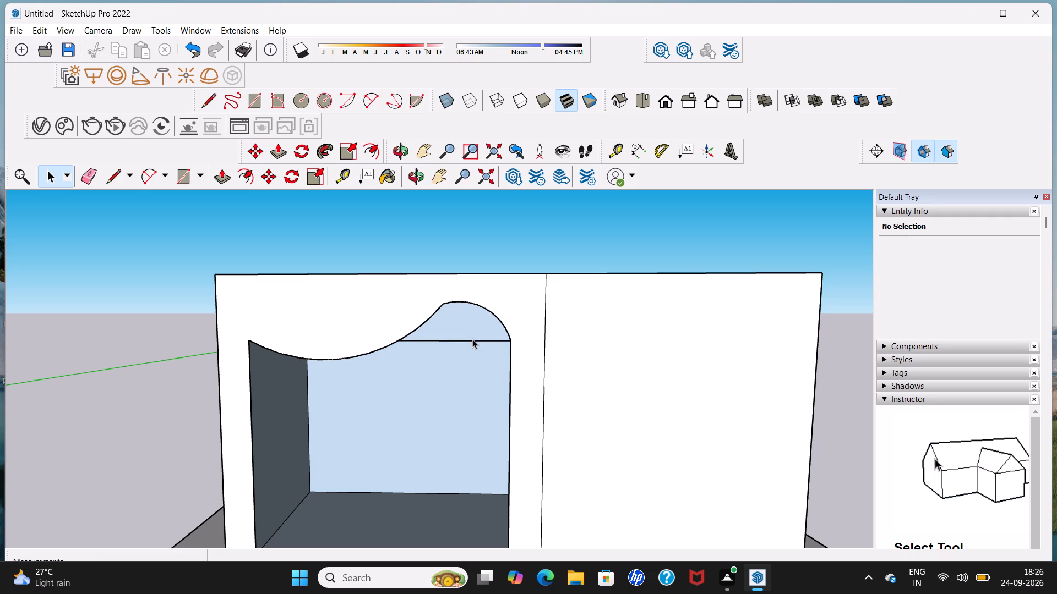
Delete the leftover straight horizontal edge spanning the opening beneath its upward-curved part.
{"action": "left_click", "coordinate": [472, 339]}
{"action": "key", "text": "Delete"}
Examine the curved-top opening and the building's interior from several angles.
{"action": "scroll", "coordinate": [455, 332], "scroll_direction": "down", "scroll_amount": 7}
{"action": "middle_click_drag", "start_coordinate": [454, 332], "coordinate": [453, 332]}
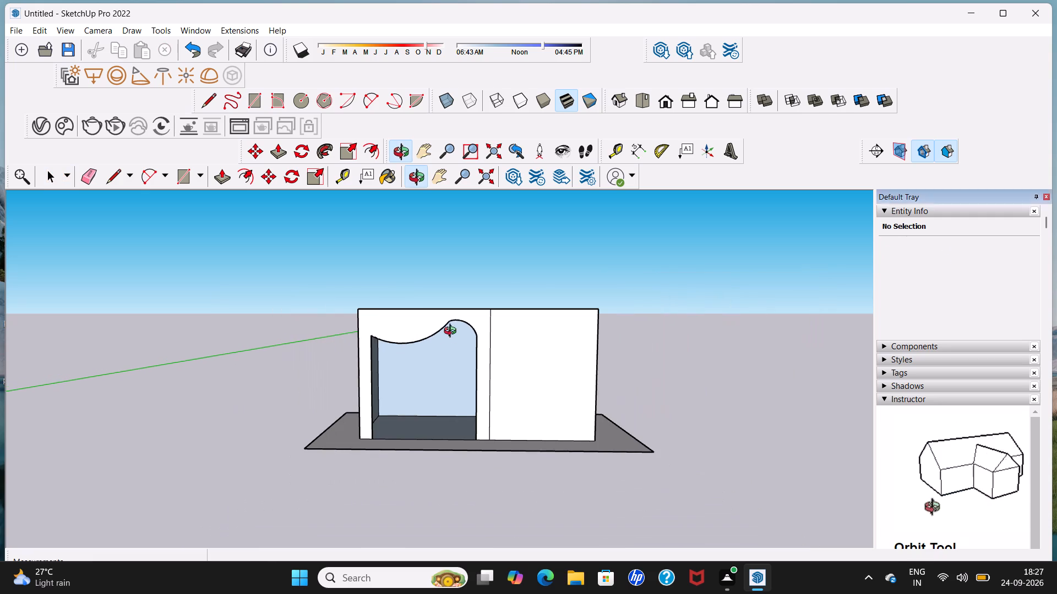
{"action": "middle_click_drag", "start_coordinate": [453, 332], "coordinate": [489, 332]}
{"action": "scroll", "coordinate": [377, 301], "scroll_direction": "up", "scroll_amount": 3}
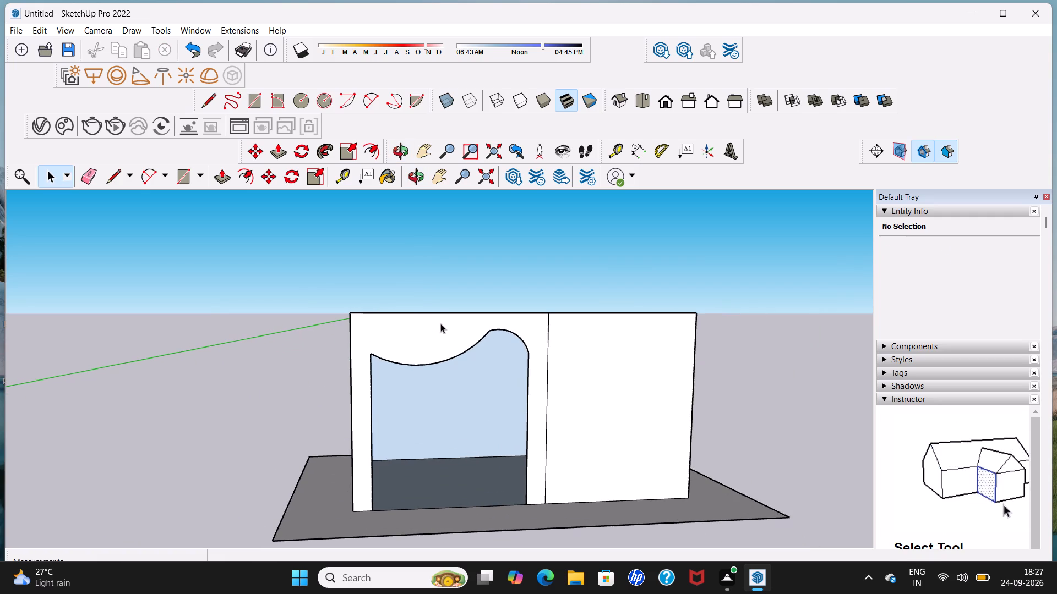
{"action": "middle_click_drag", "start_coordinate": [453, 393], "coordinate": [445, 362]}
{"action": "scroll", "coordinate": [462, 386], "scroll_direction": "up", "scroll_amount": 2}
{"action": "middle_click_drag", "start_coordinate": [464, 377], "coordinate": [433, 324]}
{"action": "scroll", "coordinate": [433, 326], "scroll_direction": "up", "scroll_amount": 2}
{"action": "middle_click_drag", "start_coordinate": [437, 351], "coordinate": [453, 358]}
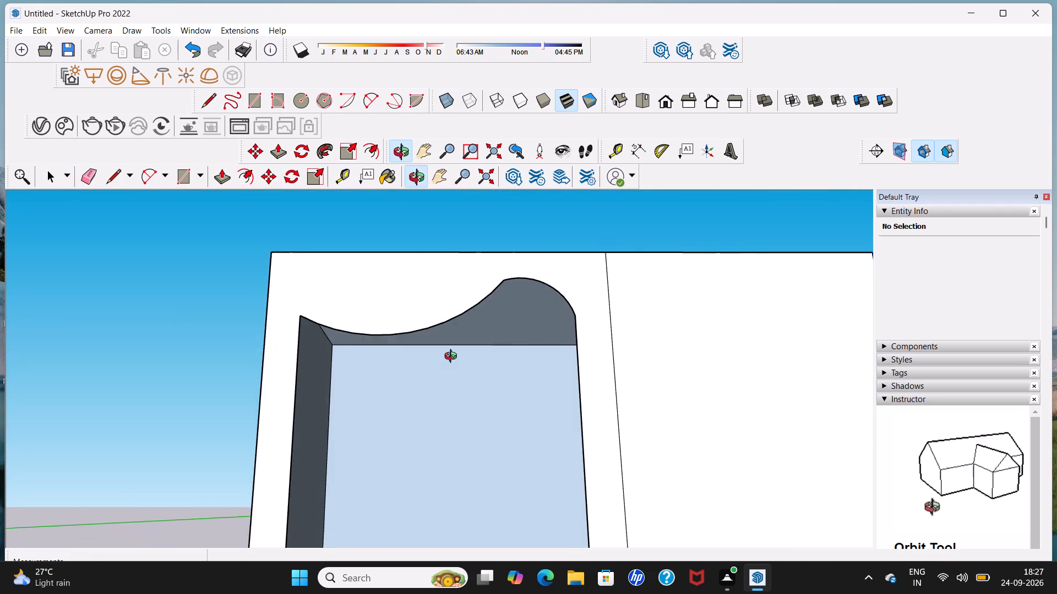
{"action": "middle_click_drag", "start_coordinate": [453, 358], "coordinate": [444, 377]}
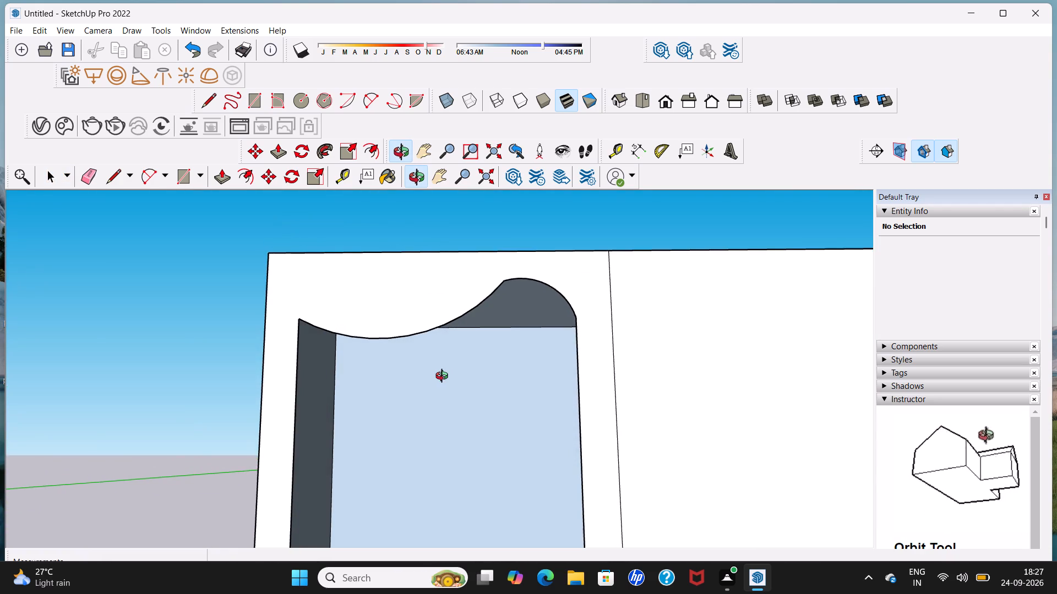
{"action": "middle_click_drag", "start_coordinate": [444, 377], "coordinate": [606, 377]}
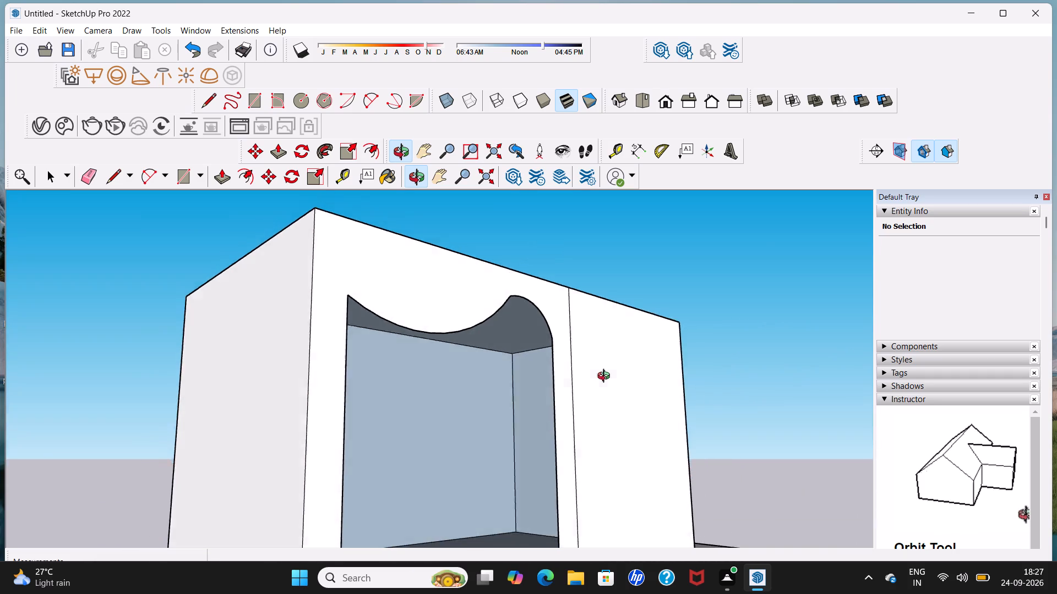
{"action": "middle_click_drag", "start_coordinate": [606, 377], "coordinate": [505, 391]}
{"action": "middle_click_drag", "start_coordinate": [464, 371], "coordinate": [422, 355]}
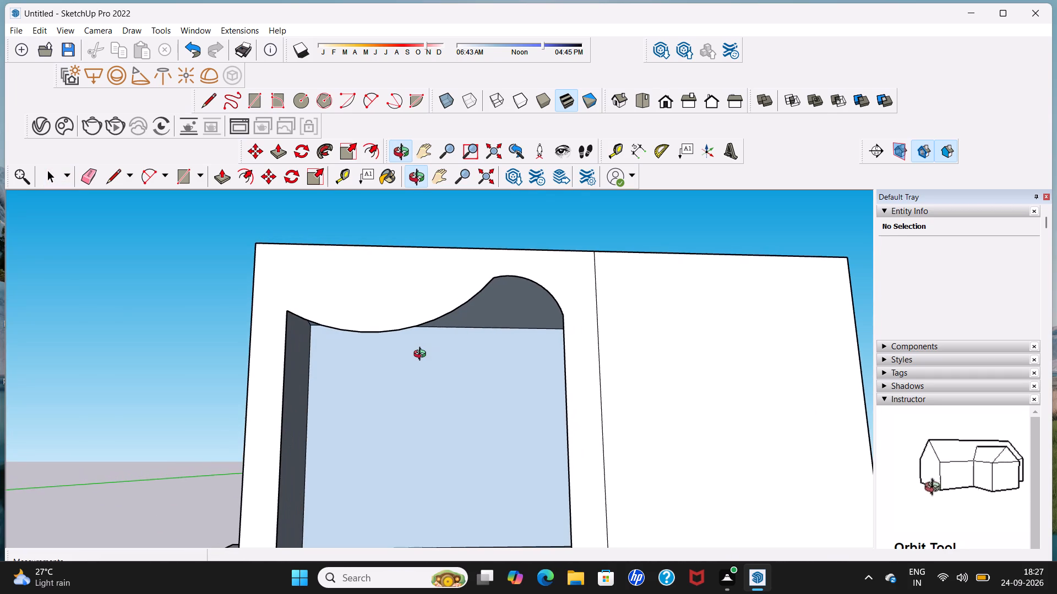
{"action": "middle_click_drag", "start_coordinate": [422, 355], "coordinate": [433, 359]}
{"action": "middle_click_drag", "start_coordinate": [433, 359], "coordinate": [416, 331]}
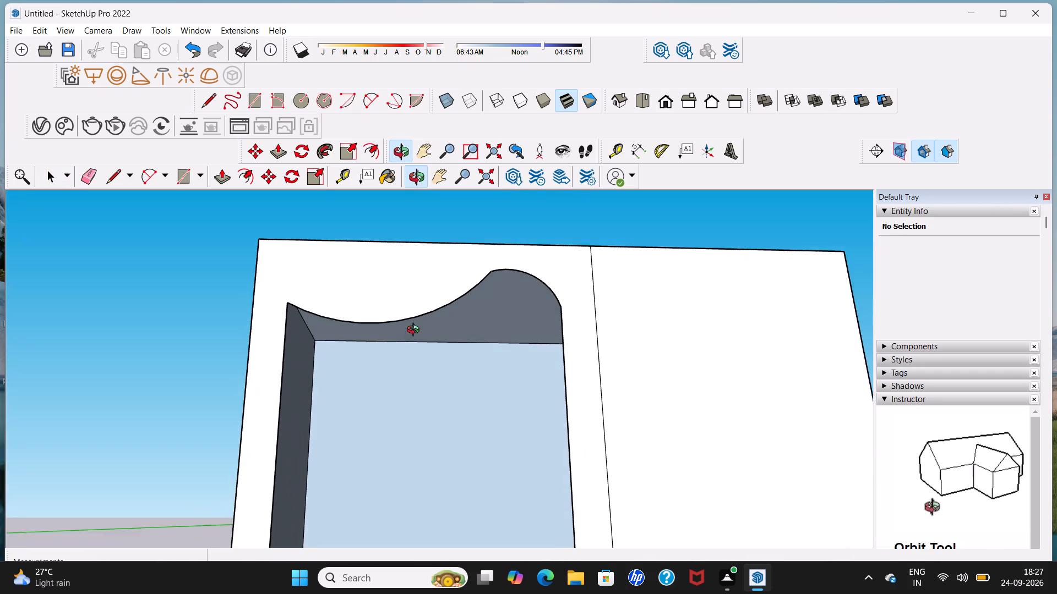
{"action": "middle_click_drag", "start_coordinate": [416, 331], "coordinate": [415, 331]}
{"action": "middle_click_drag", "start_coordinate": [415, 331], "coordinate": [226, 294], "text": "shift"}
{"action": "scroll", "coordinate": [415, 331], "scroll_direction": "up", "scroll_amount": 1, "text": "shift"}
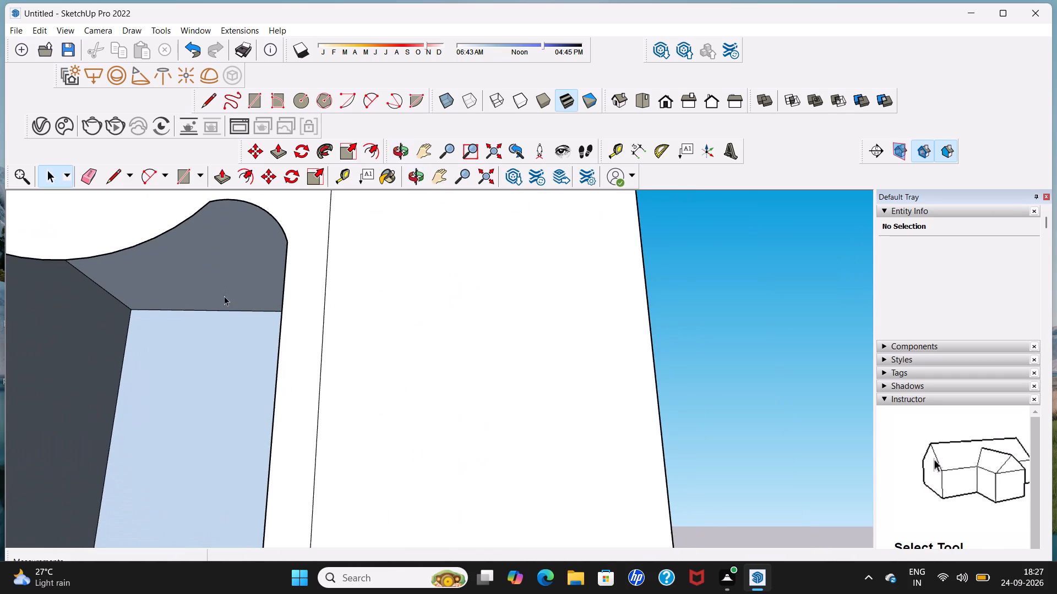
{"action": "middle_click_drag", "start_coordinate": [222, 298], "coordinate": [281, 299]}
{"action": "scroll", "coordinate": [254, 294], "scroll_direction": "down", "scroll_amount": 6}
{"action": "middle_click_drag", "start_coordinate": [263, 301], "coordinate": [260, 325]}
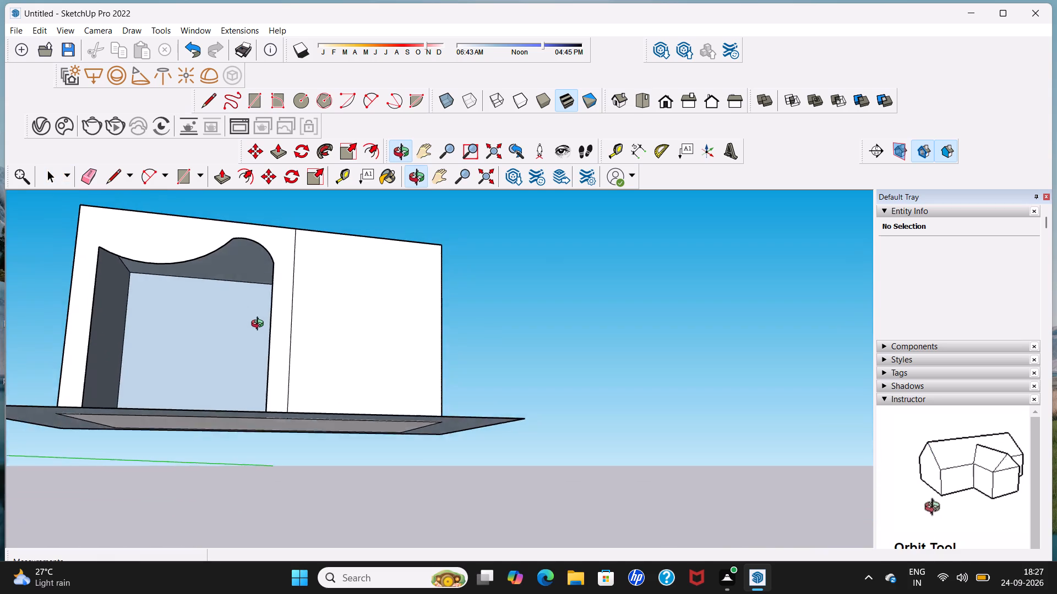
{"action": "middle_click_drag", "start_coordinate": [260, 325], "coordinate": [263, 353]}
{"action": "scroll", "coordinate": [237, 312], "scroll_direction": "up", "scroll_amount": 1}
{"action": "middle_click_drag", "start_coordinate": [218, 292], "coordinate": [213, 284]}
{"action": "scroll", "coordinate": [218, 292], "scroll_direction": "up", "scroll_amount": 1}
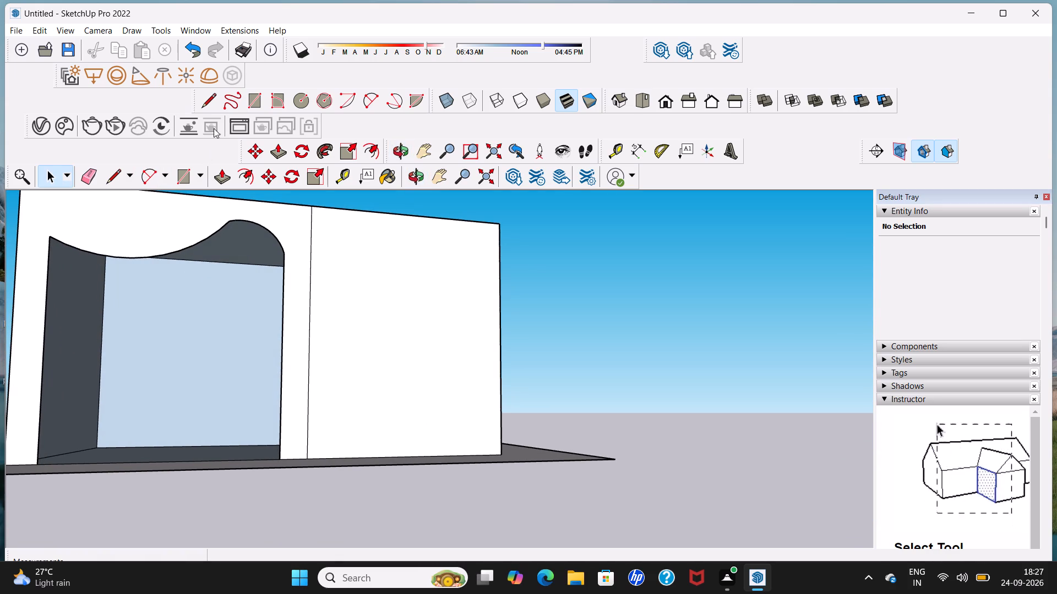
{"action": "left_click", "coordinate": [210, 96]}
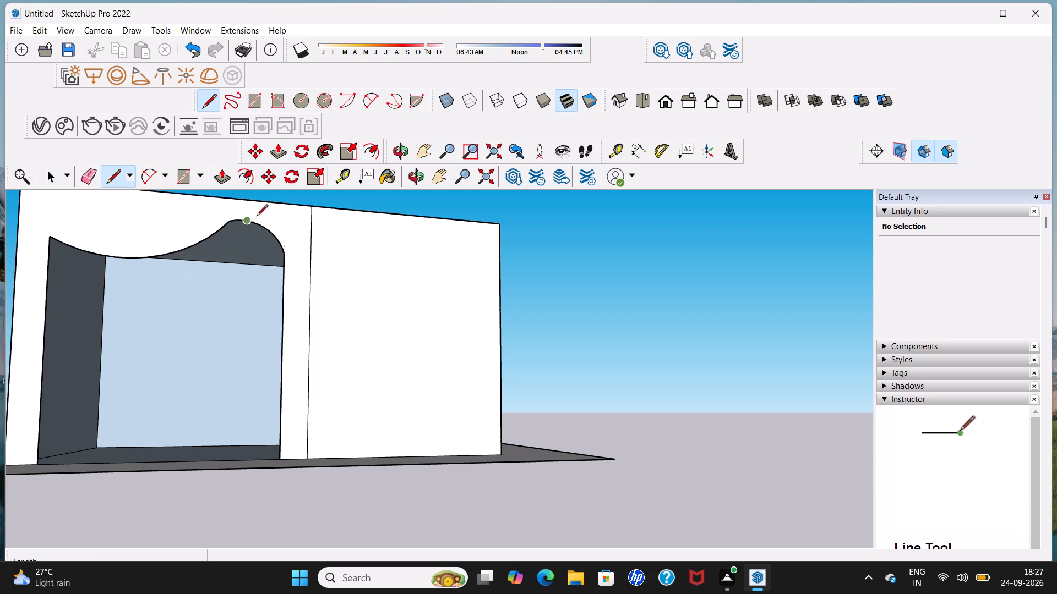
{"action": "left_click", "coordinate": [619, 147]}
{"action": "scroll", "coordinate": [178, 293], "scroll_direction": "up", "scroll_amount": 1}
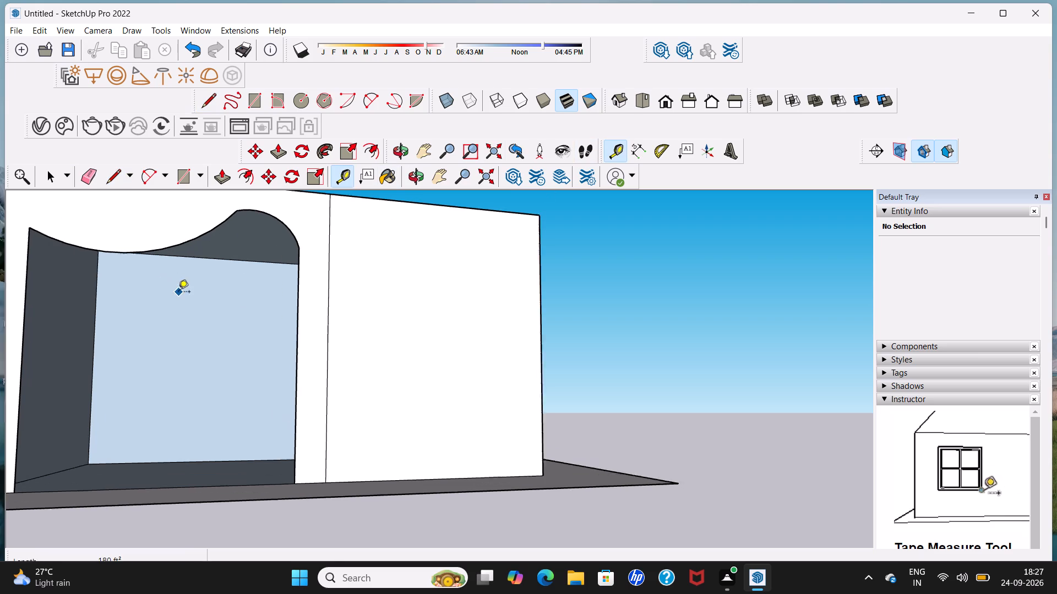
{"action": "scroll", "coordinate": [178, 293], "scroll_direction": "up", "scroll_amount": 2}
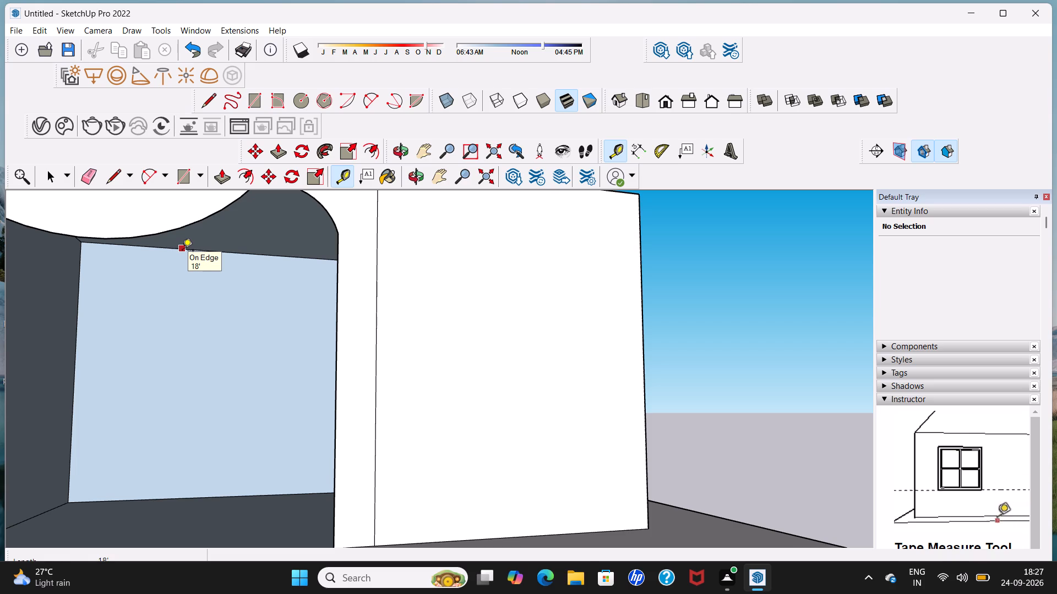
Delete the side wall face seen inside the opening, at the end of the building nearest the opening.
{"action": "key", "text": "space"}
{"action": "left_click", "coordinate": [43, 300]}
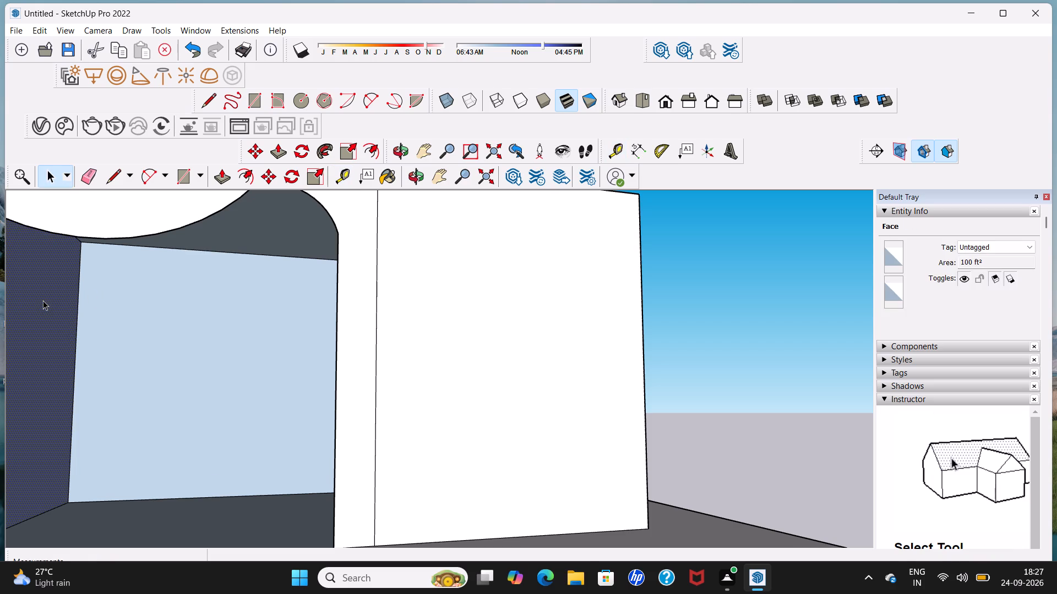
{"action": "key", "text": "Delete"}
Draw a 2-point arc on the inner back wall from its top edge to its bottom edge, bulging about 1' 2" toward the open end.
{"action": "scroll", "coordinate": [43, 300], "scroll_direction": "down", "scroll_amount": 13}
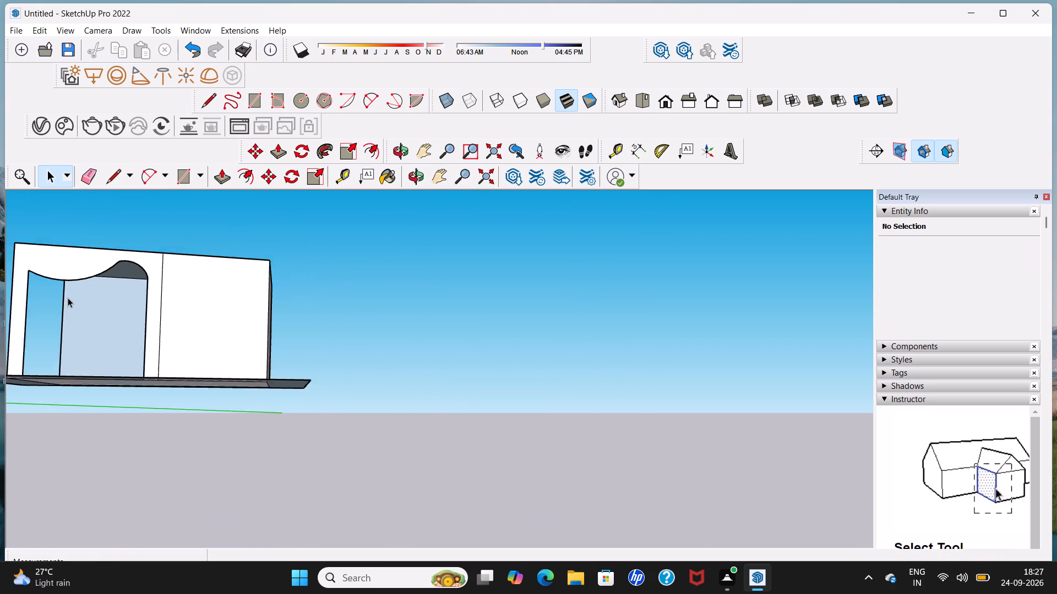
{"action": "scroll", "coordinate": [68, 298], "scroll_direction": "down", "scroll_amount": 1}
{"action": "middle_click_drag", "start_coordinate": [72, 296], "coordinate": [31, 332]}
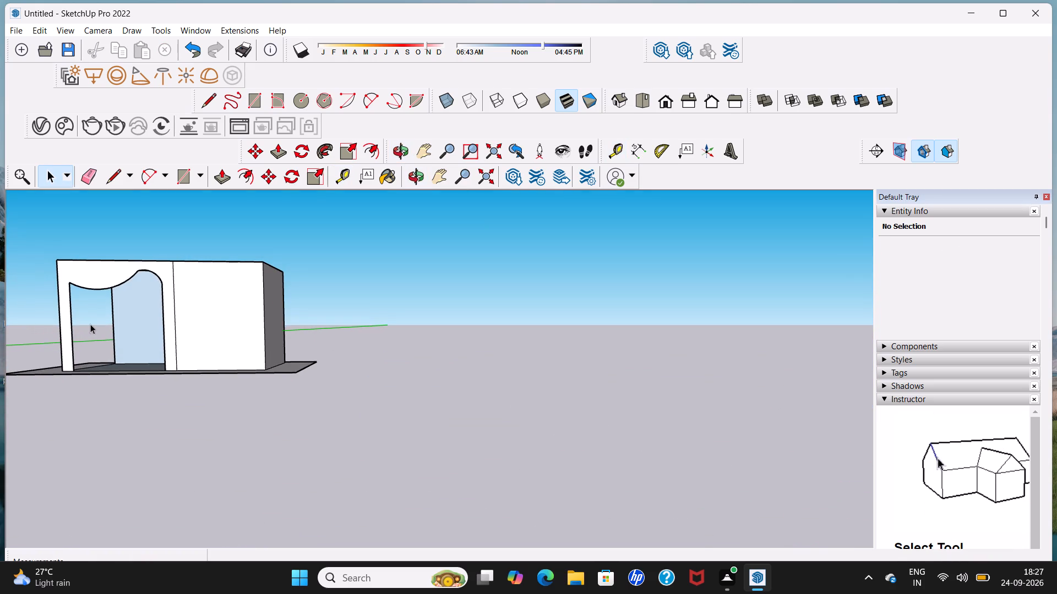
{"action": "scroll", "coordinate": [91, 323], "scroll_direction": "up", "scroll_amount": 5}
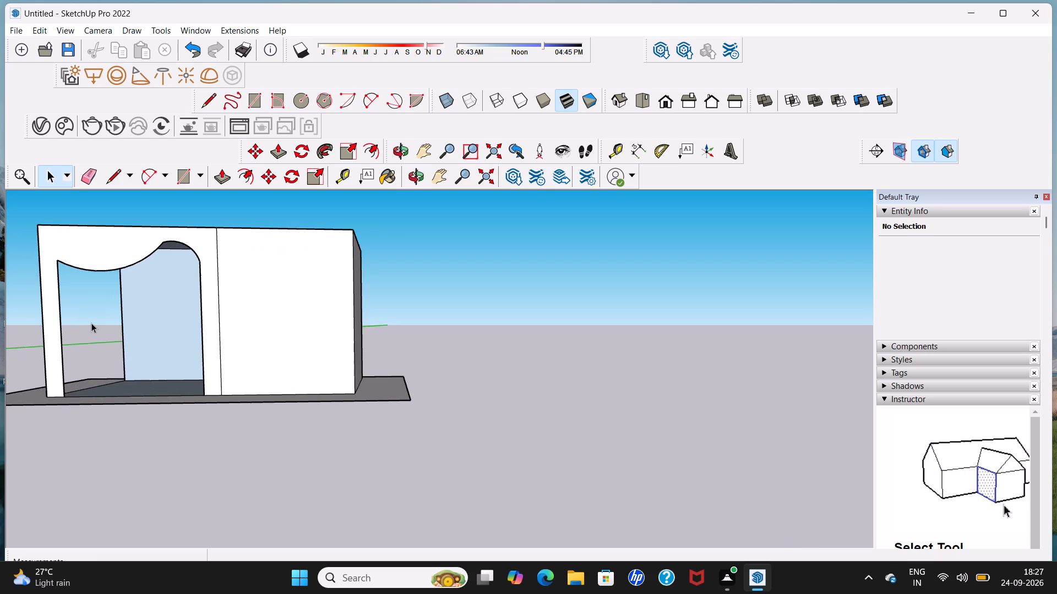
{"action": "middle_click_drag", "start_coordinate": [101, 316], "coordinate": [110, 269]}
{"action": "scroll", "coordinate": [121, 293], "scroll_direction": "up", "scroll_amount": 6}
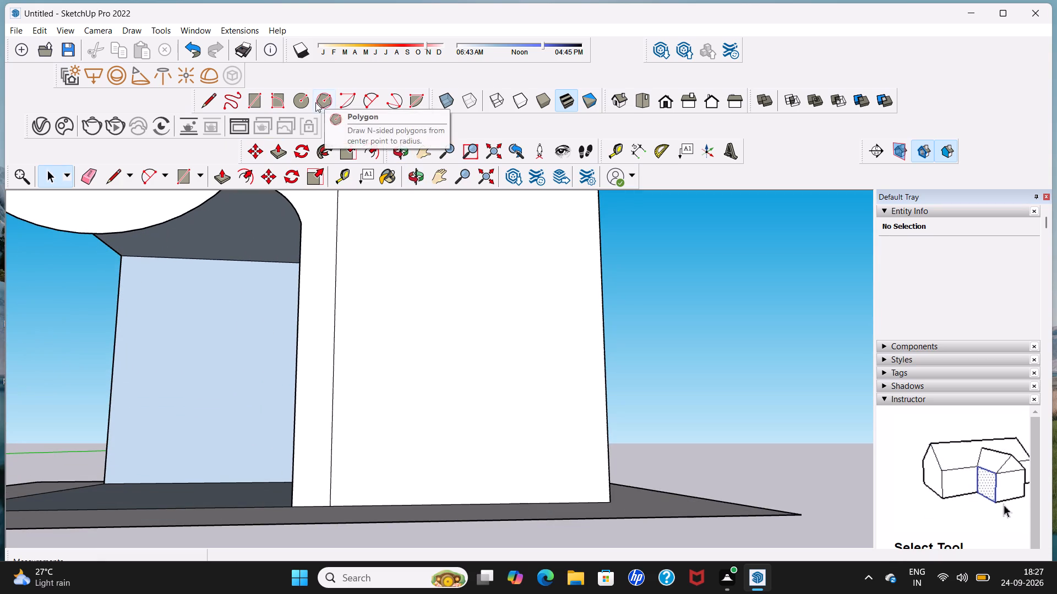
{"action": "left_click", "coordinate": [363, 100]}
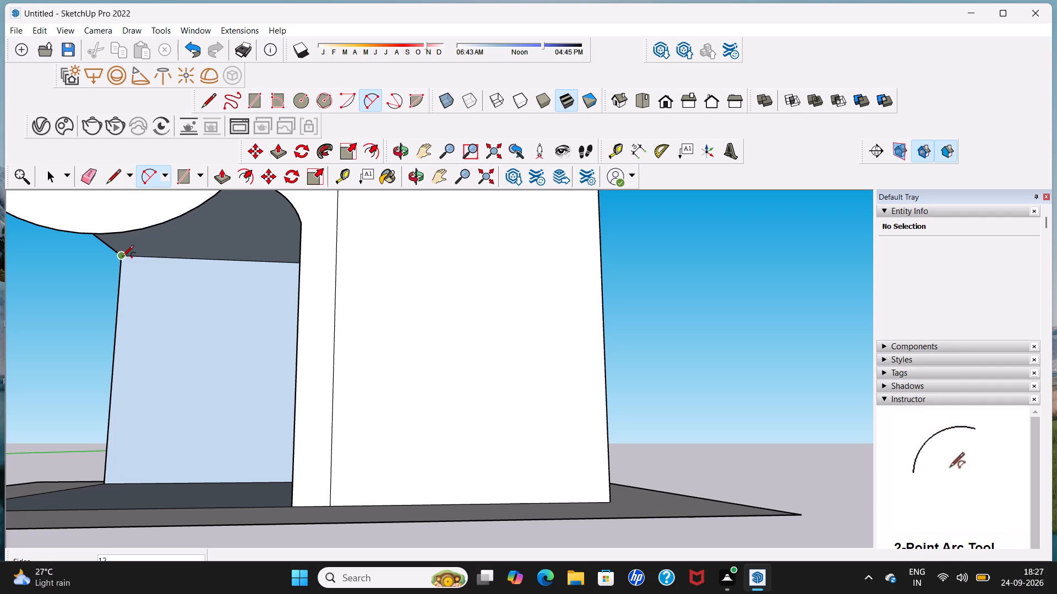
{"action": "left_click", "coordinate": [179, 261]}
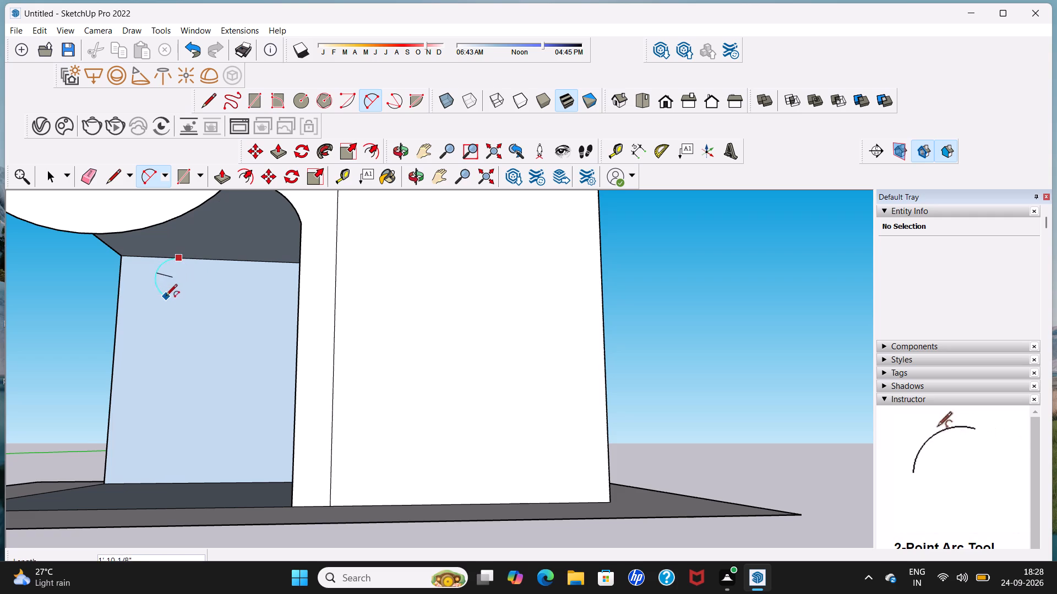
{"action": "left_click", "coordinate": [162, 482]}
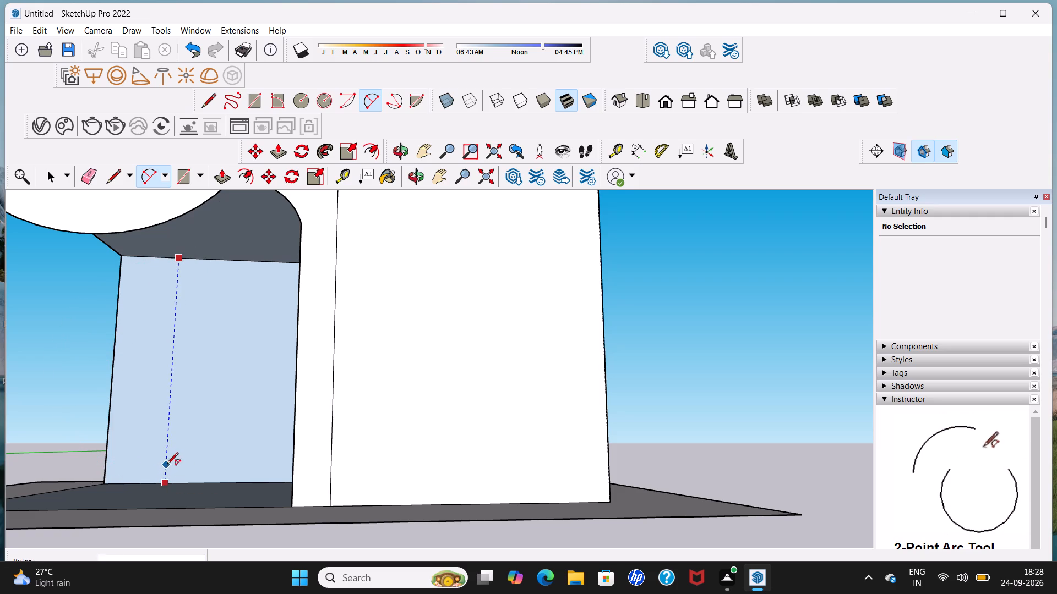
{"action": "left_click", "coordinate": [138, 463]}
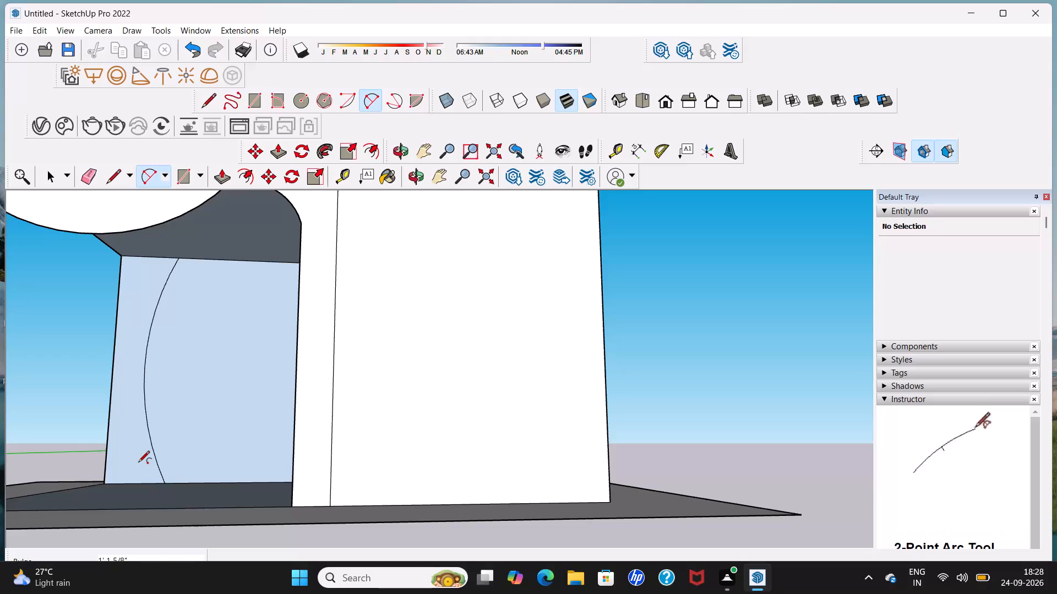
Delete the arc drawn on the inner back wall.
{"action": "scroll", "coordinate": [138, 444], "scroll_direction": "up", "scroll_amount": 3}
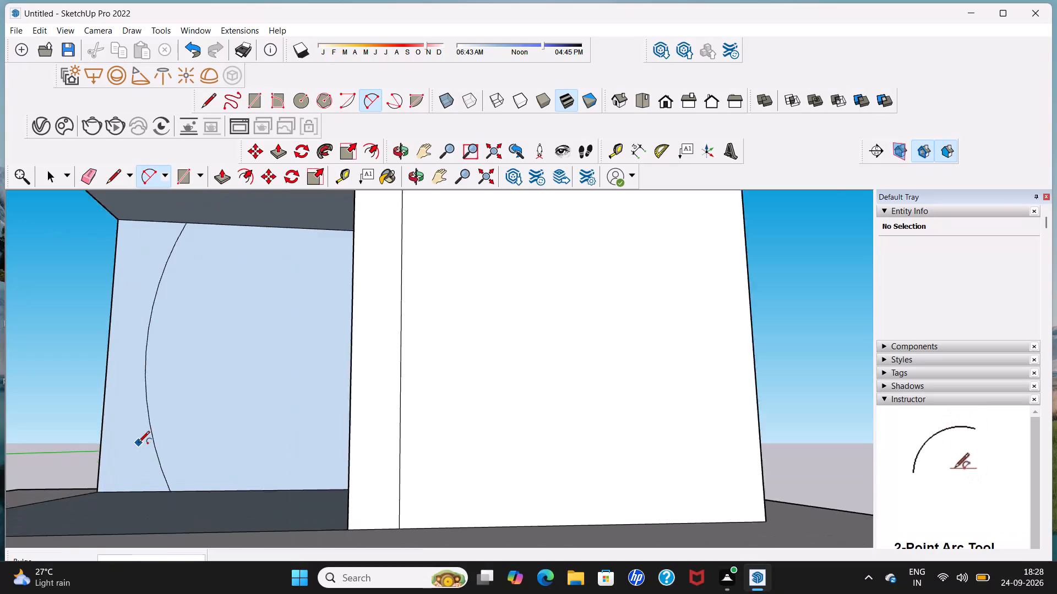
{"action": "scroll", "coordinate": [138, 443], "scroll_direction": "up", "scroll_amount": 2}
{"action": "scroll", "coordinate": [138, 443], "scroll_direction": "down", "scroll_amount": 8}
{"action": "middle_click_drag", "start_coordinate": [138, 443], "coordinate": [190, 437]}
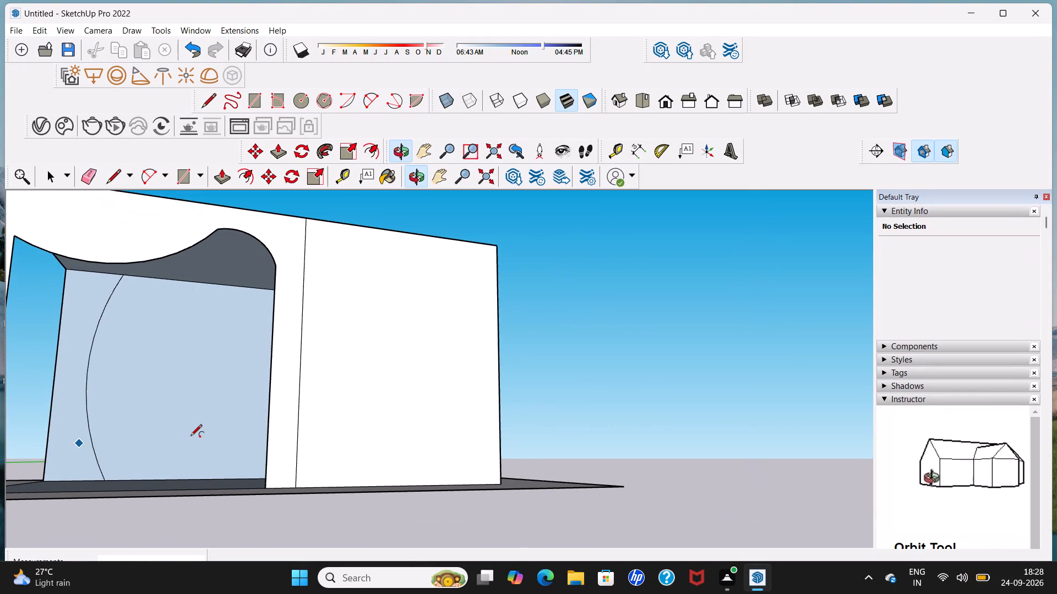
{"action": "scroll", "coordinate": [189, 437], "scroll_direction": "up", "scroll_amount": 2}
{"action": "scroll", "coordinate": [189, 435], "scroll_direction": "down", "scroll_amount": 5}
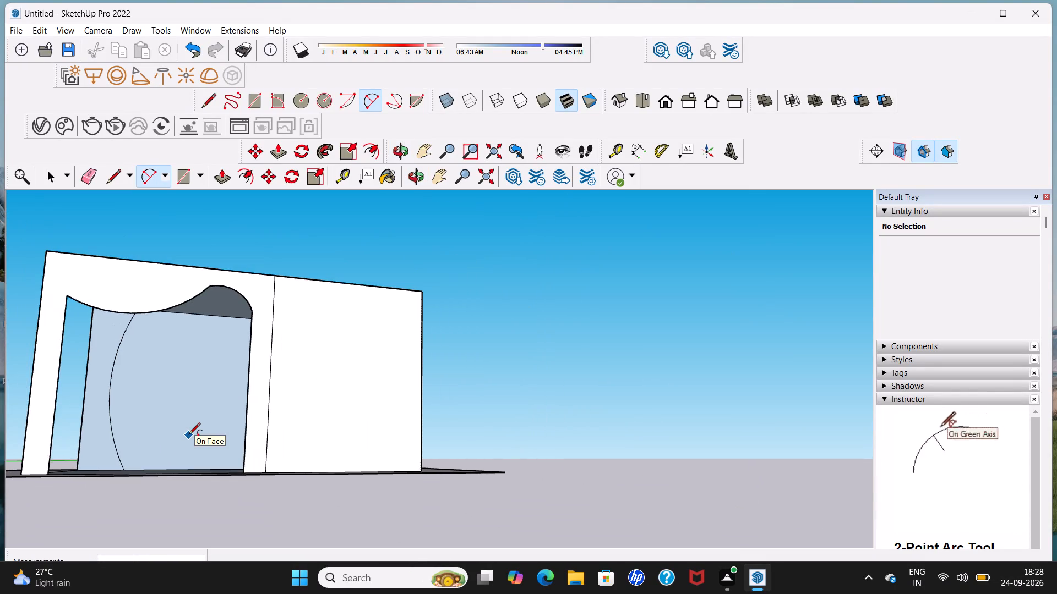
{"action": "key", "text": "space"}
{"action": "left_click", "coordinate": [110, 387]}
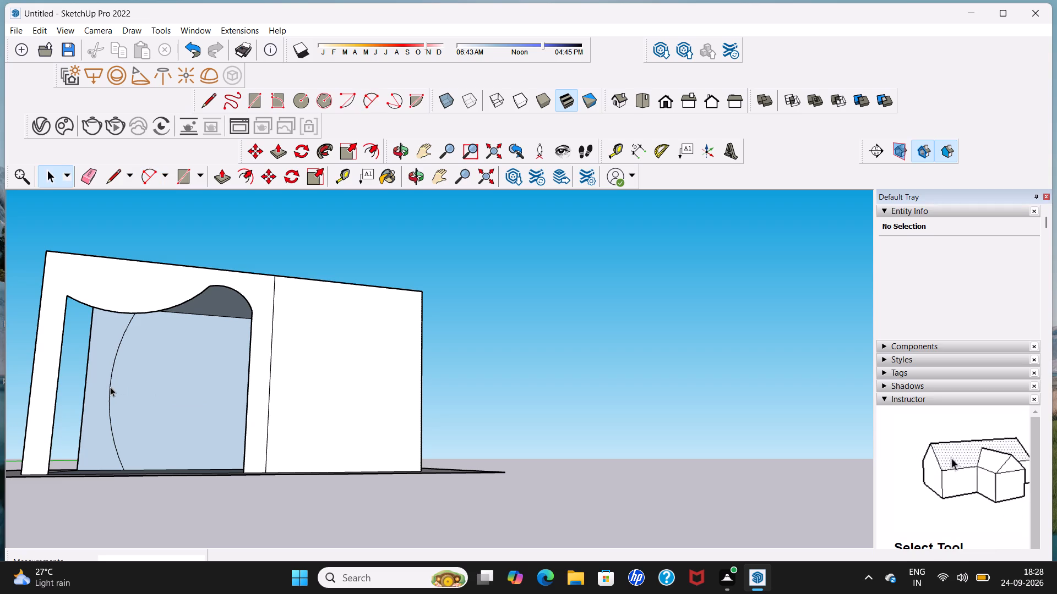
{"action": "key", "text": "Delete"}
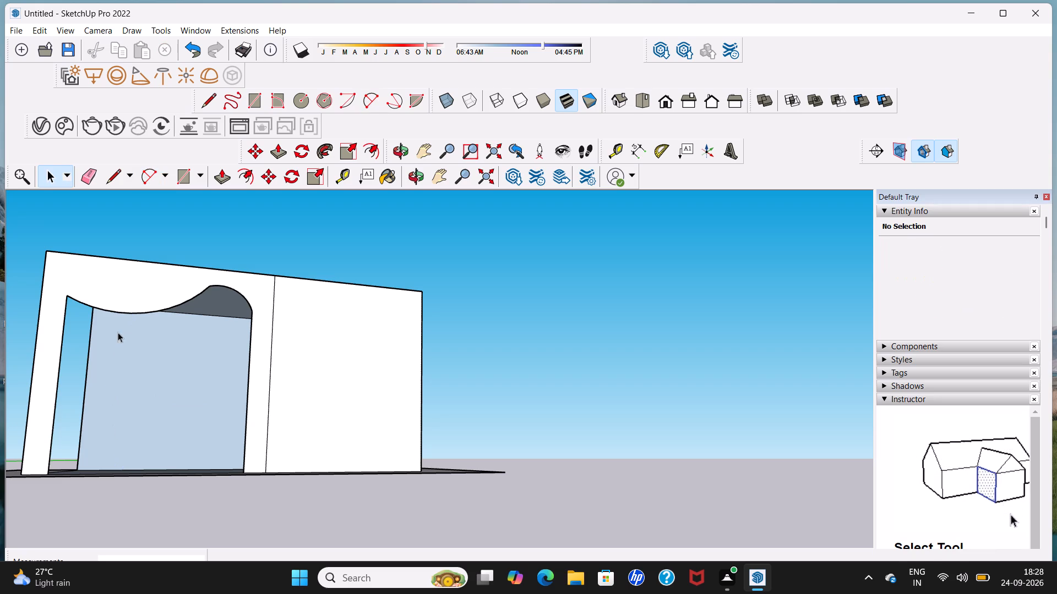
Draw a 2-point arc about 10' long on the inner back wall between its top and bottom edges, bulging about 1' 2" toward the open end.
{"action": "middle_click_drag", "start_coordinate": [136, 345], "coordinate": [117, 349]}
{"action": "scroll", "coordinate": [143, 333], "scroll_direction": "up", "scroll_amount": 4}
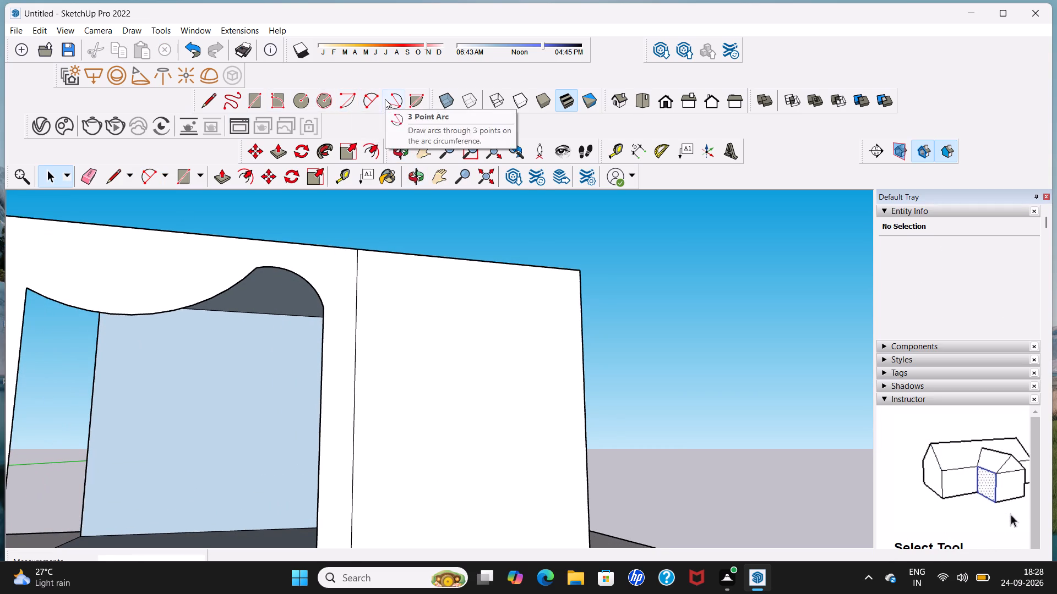
{"action": "left_click", "coordinate": [369, 104]}
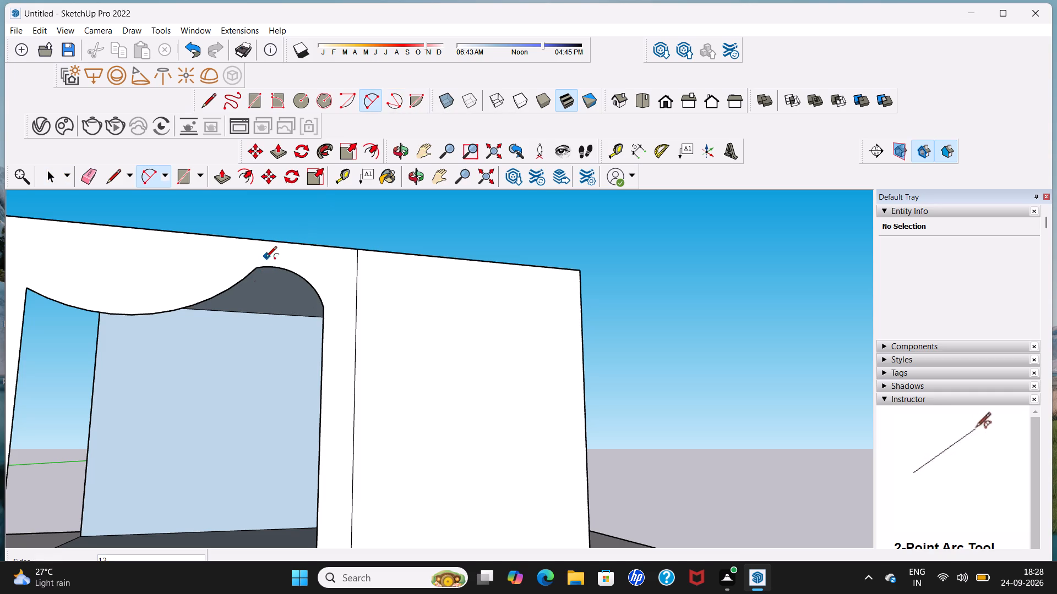
{"action": "middle_click_drag", "start_coordinate": [225, 325], "coordinate": [225, 267], "text": "shift"}
{"action": "scroll", "coordinate": [219, 258], "scroll_direction": "up", "scroll_amount": 1}
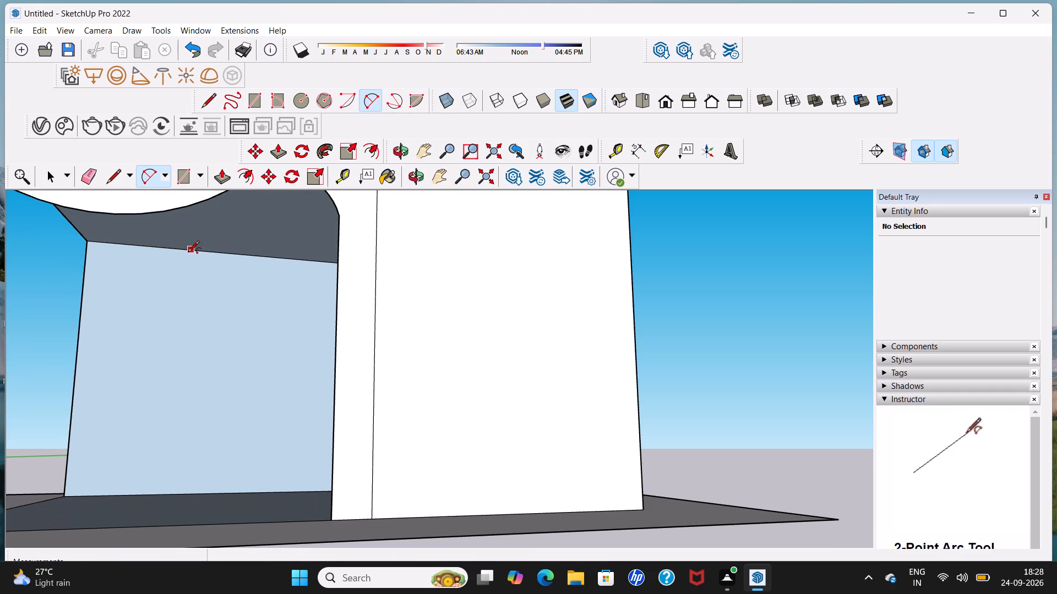
{"action": "left_click", "coordinate": [168, 252]}
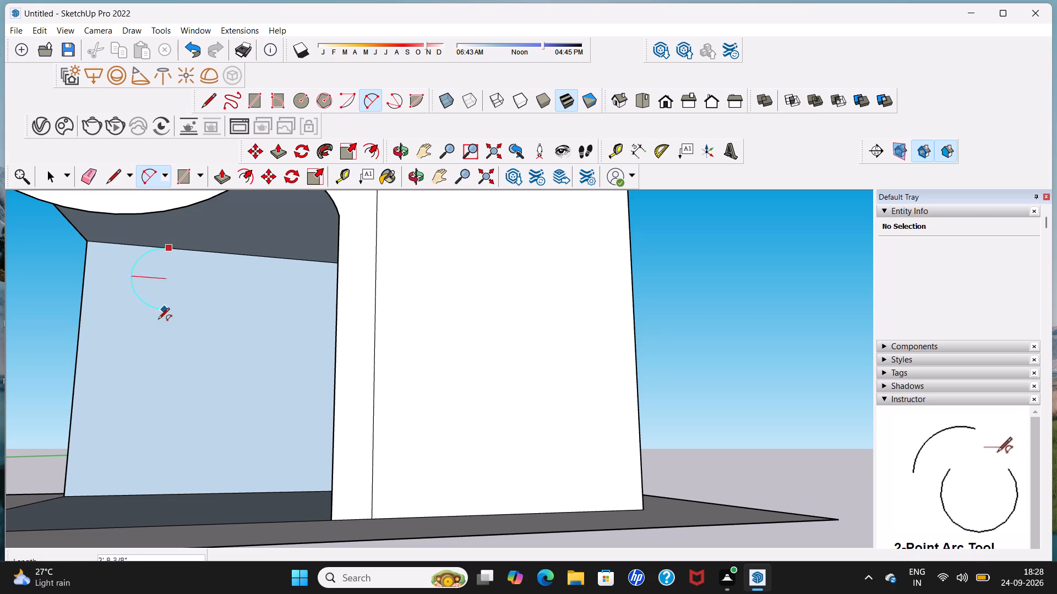
{"action": "left_click", "coordinate": [157, 496]}
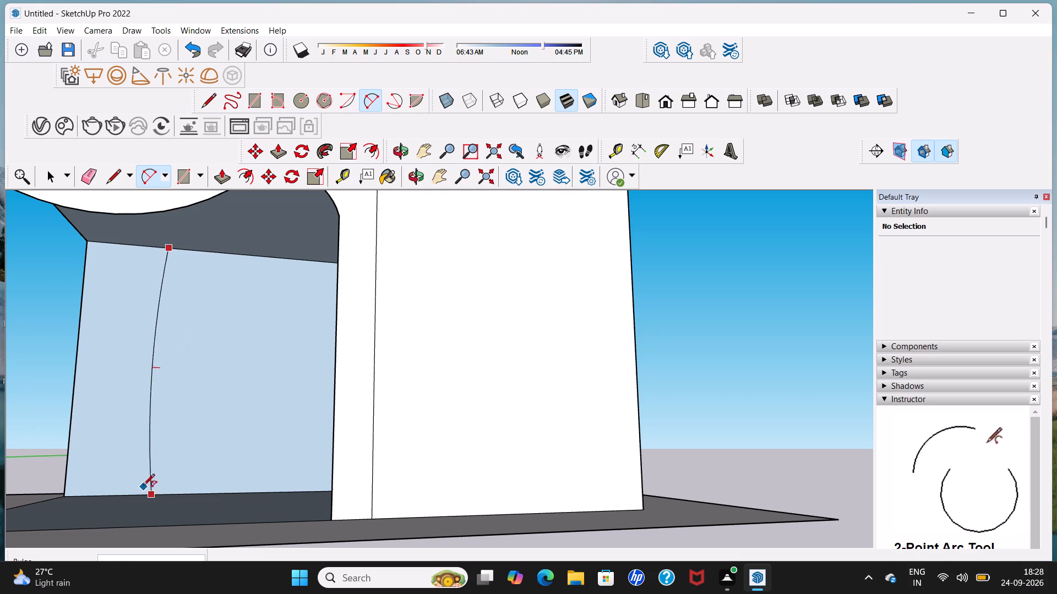
{"action": "left_click", "coordinate": [119, 475]}
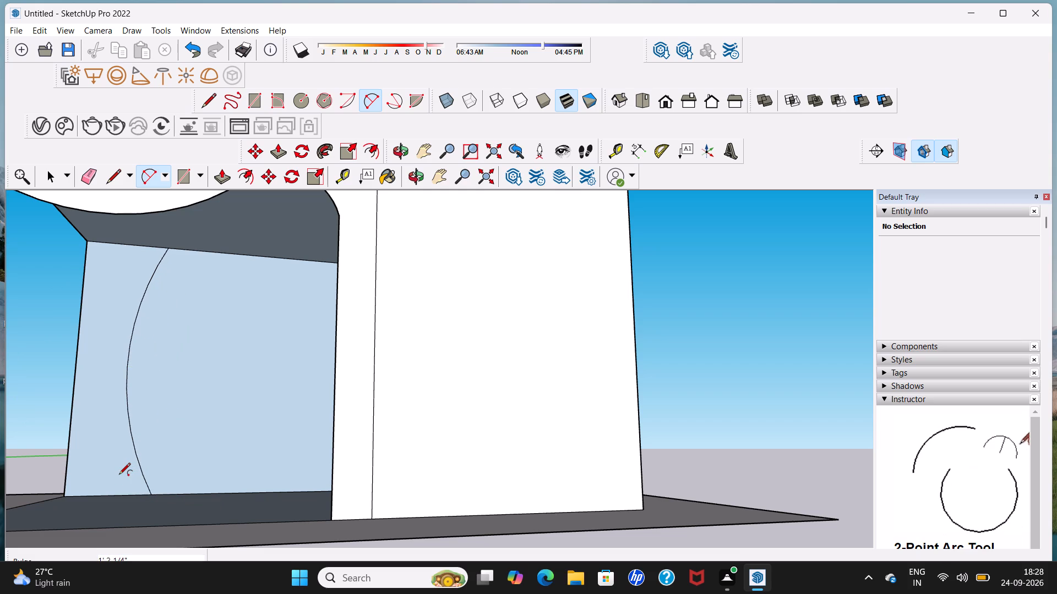
{"action": "key", "text": "space"}
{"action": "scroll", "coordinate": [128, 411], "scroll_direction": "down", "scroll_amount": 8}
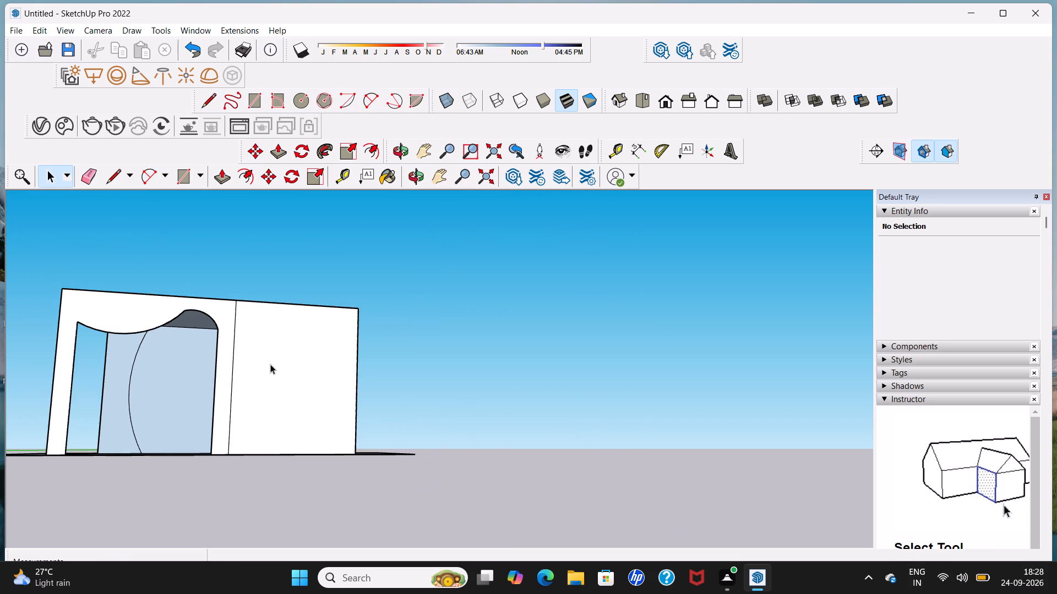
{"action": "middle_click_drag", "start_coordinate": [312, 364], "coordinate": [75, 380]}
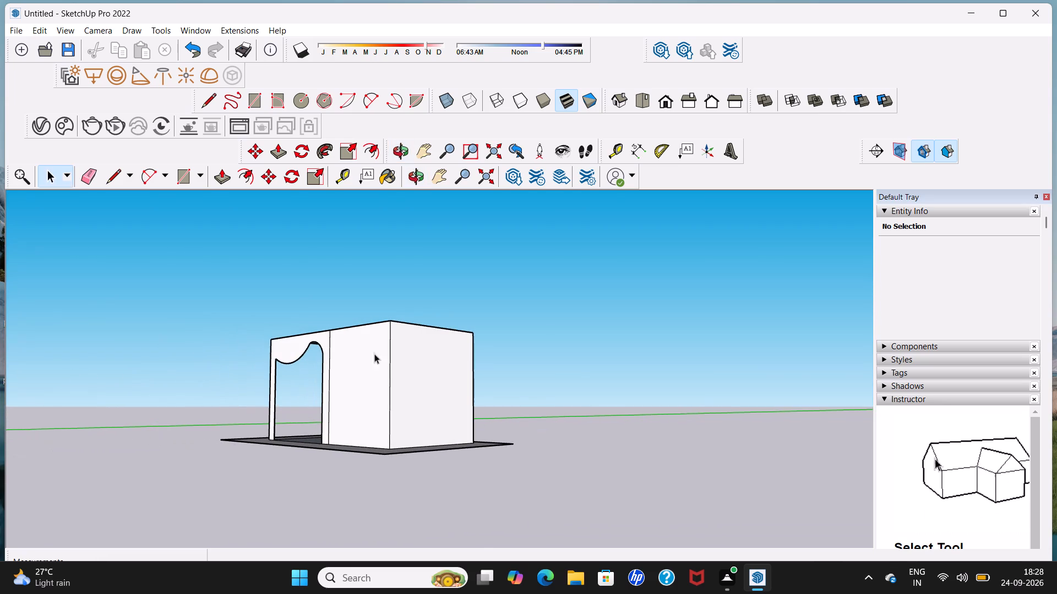
Examine the building's front, roof and end walls and the arc drawn on the inner back wall.
{"action": "middle_click_drag", "start_coordinate": [443, 371], "coordinate": [442, 439]}
{"action": "scroll", "coordinate": [440, 432], "scroll_direction": "up", "scroll_amount": 1}
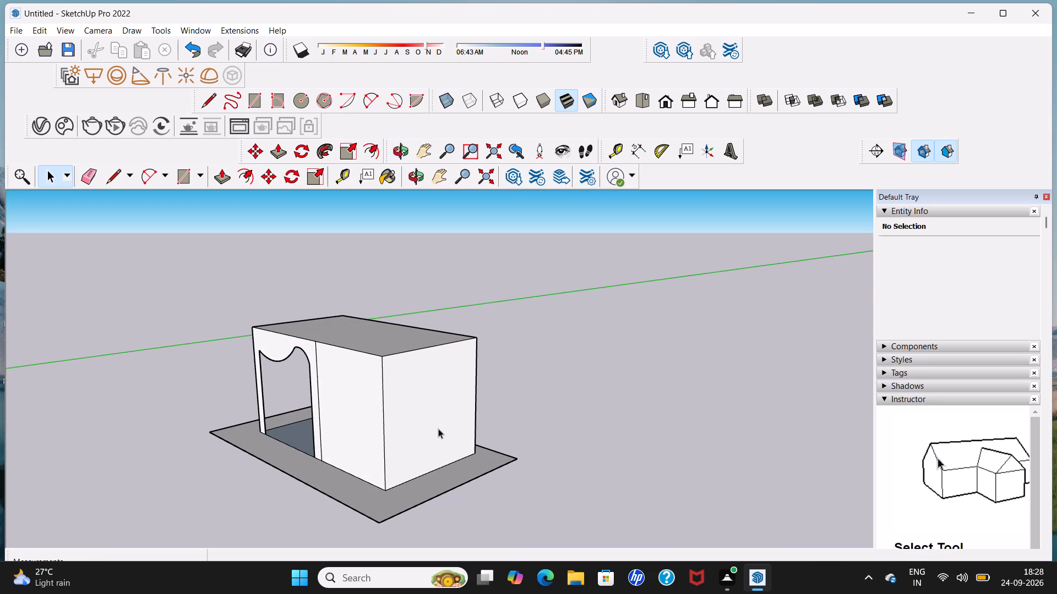
{"action": "middle_click_drag", "start_coordinate": [331, 393], "coordinate": [476, 368]}
{"action": "middle_click_drag", "start_coordinate": [255, 378], "coordinate": [366, 369]}
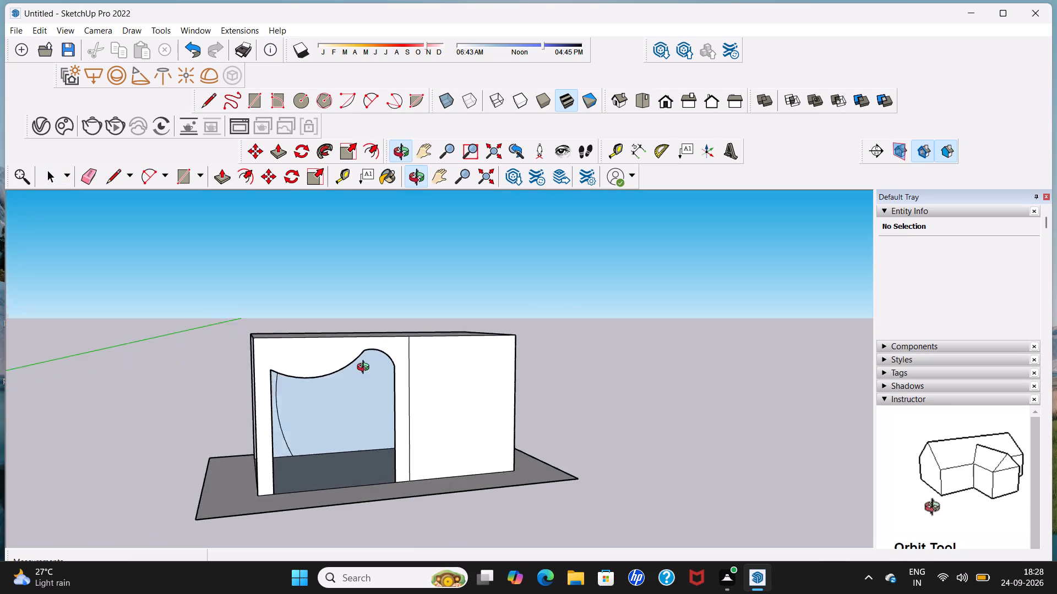
{"action": "middle_click_drag", "start_coordinate": [366, 369], "coordinate": [377, 361]}
{"action": "scroll", "coordinate": [329, 375], "scroll_direction": "up", "scroll_amount": 2}
{"action": "middle_click_drag", "start_coordinate": [211, 365], "coordinate": [325, 372]}
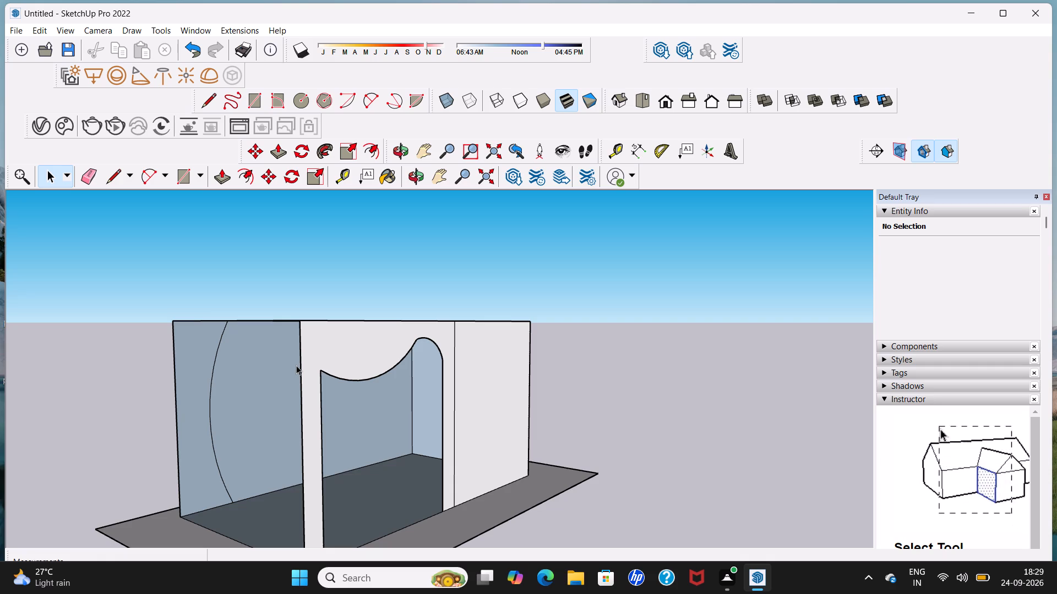
{"action": "middle_click_drag", "start_coordinate": [296, 365], "coordinate": [54, 344]}
{"action": "scroll", "coordinate": [266, 332], "scroll_direction": "down", "scroll_amount": 3}
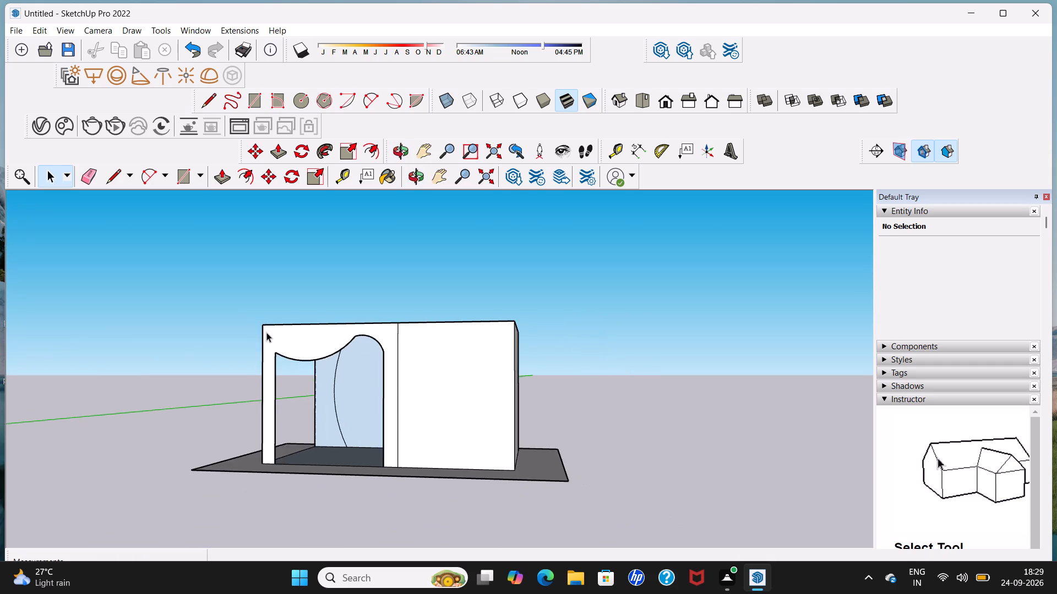
{"action": "scroll", "coordinate": [266, 332], "scroll_direction": "down", "scroll_amount": 1}
{"action": "middle_click_drag", "start_coordinate": [389, 355], "coordinate": [469, 355]}
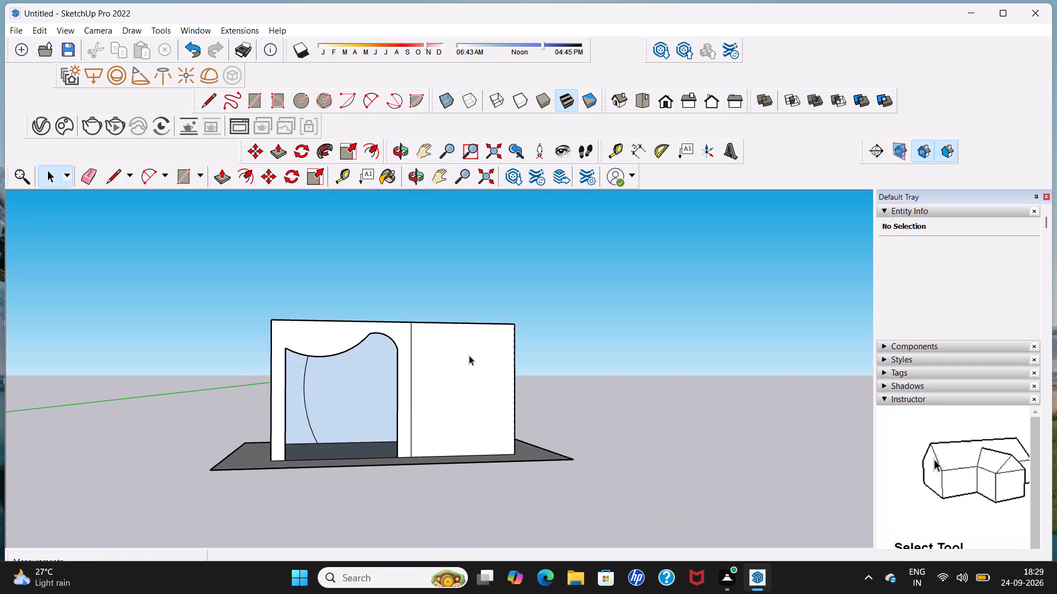
{"action": "scroll", "coordinate": [467, 356], "scroll_direction": "up", "scroll_amount": 2}
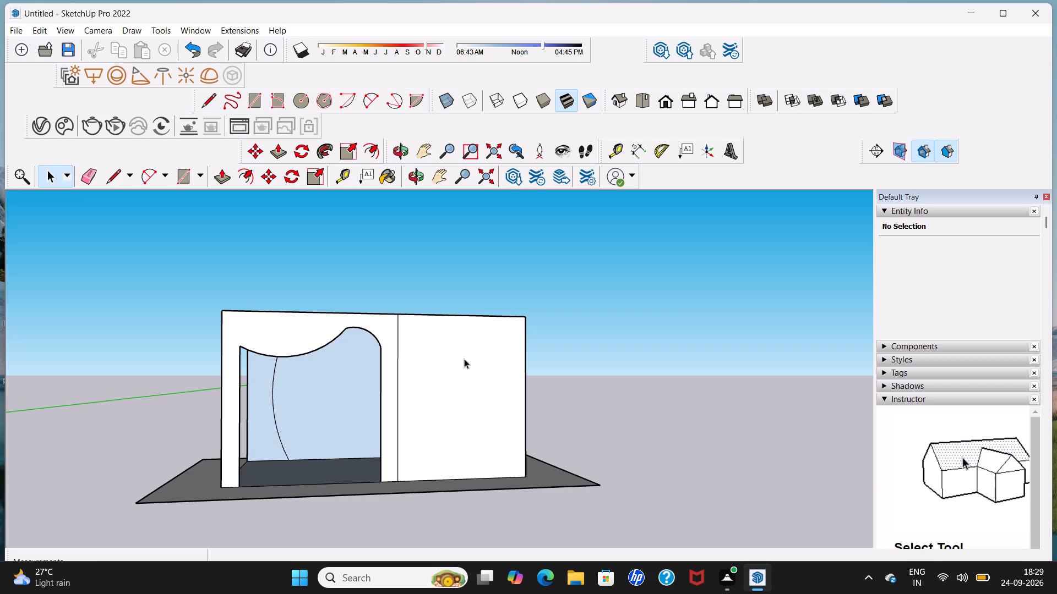
{"action": "middle_click_drag", "start_coordinate": [464, 358], "coordinate": [473, 432]}
{"action": "scroll", "coordinate": [471, 404], "scroll_direction": "up", "scroll_amount": 1}
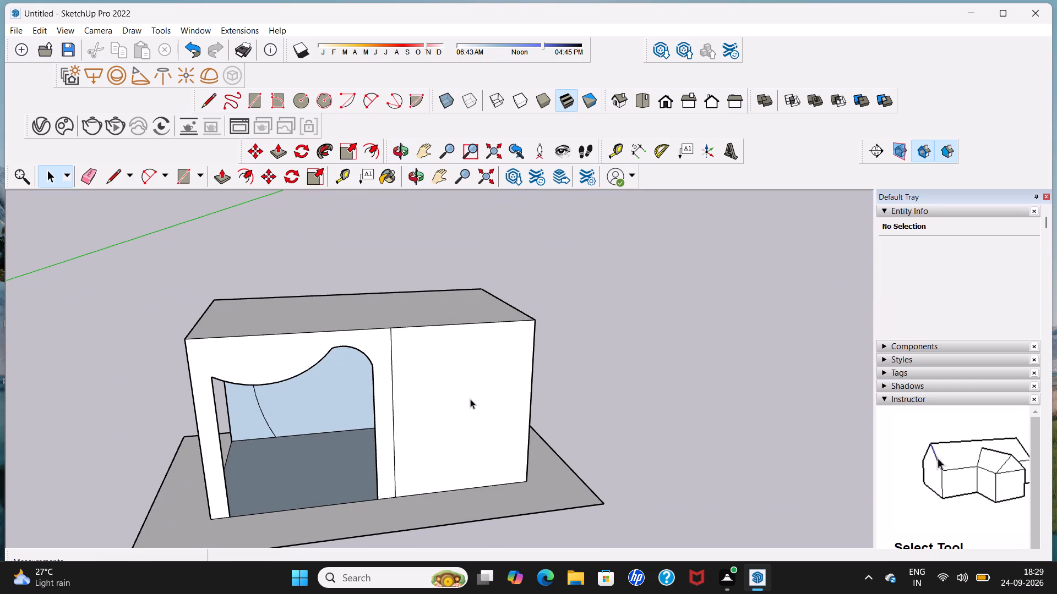
{"action": "middle_click_drag", "start_coordinate": [421, 321], "coordinate": [382, 424]}
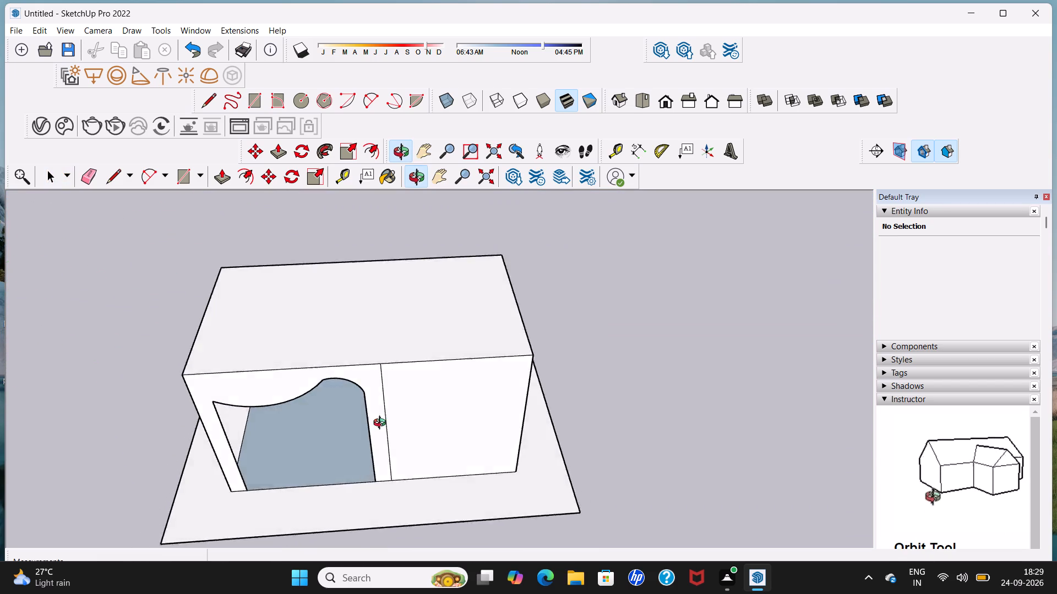
{"action": "middle_click_drag", "start_coordinate": [382, 424], "coordinate": [359, 437]}
{"action": "left_click", "coordinate": [450, 401]}
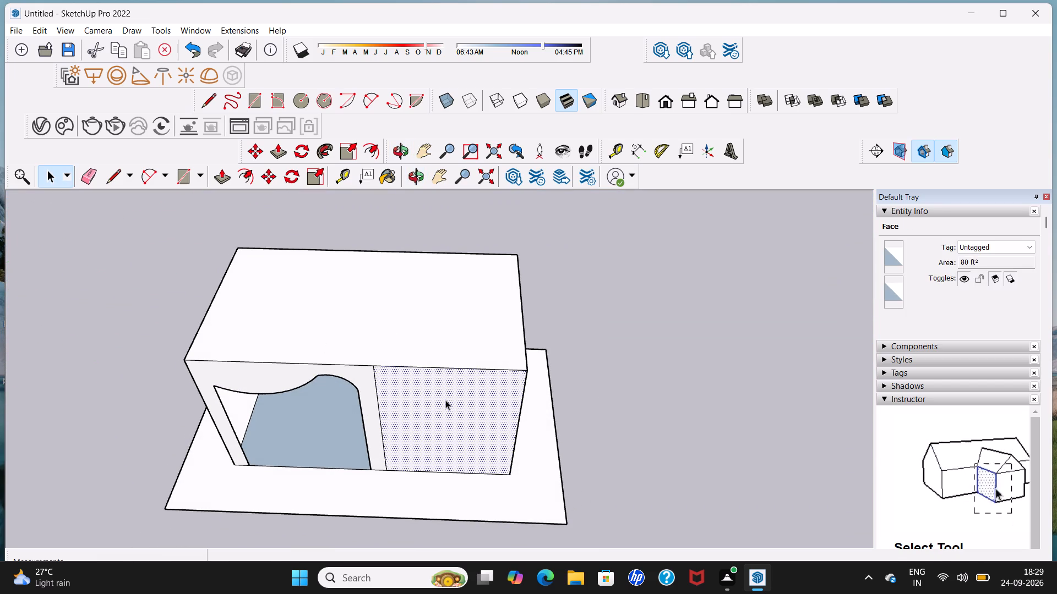
{"action": "key", "text": "space"}
{"action": "left_click", "coordinate": [595, 323]}
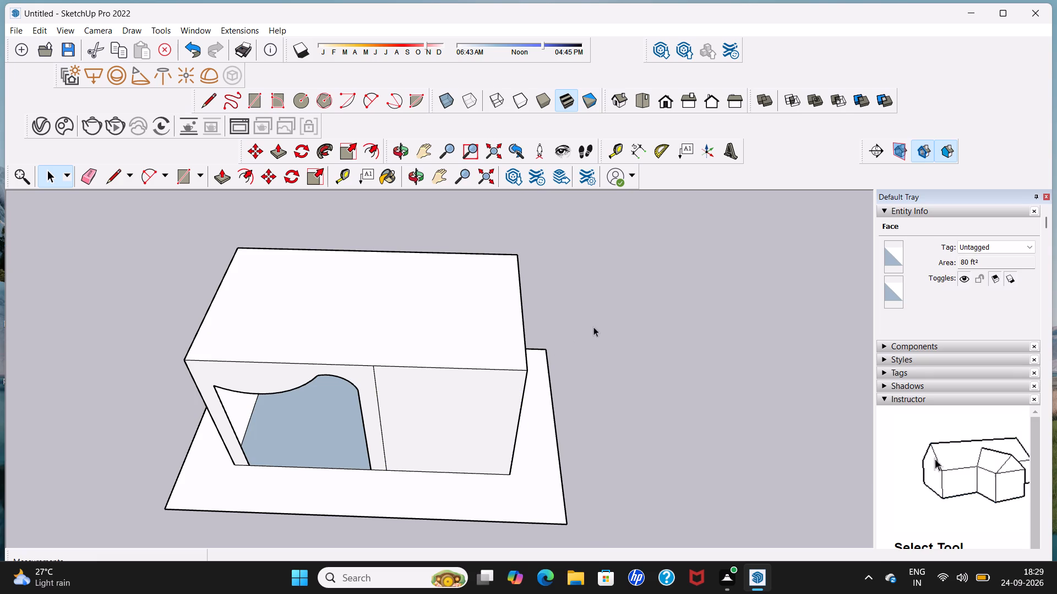
{"action": "middle_click_drag", "start_coordinate": [451, 392], "coordinate": [506, 238]}
{"action": "middle_click_drag", "start_coordinate": [391, 332], "coordinate": [438, 295]}
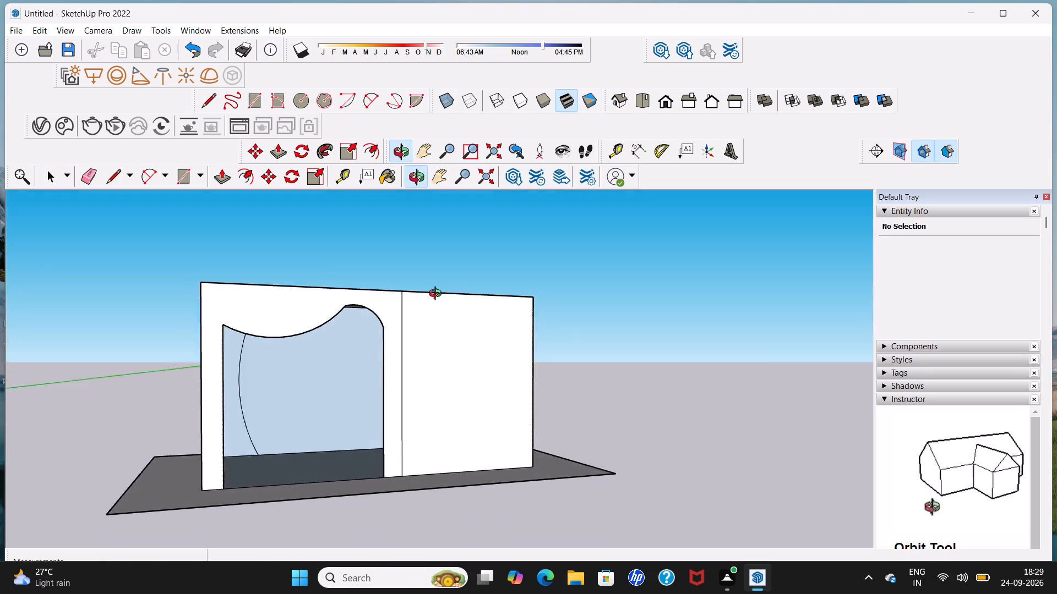
{"action": "middle_click_drag", "start_coordinate": [438, 295], "coordinate": [451, 289]}
Place two horizontal guides on the inner back wall, about 1' 9" below its top edge and about 3' 9" below that guide.
{"action": "scroll", "coordinate": [369, 334], "scroll_direction": "up", "scroll_amount": 4}
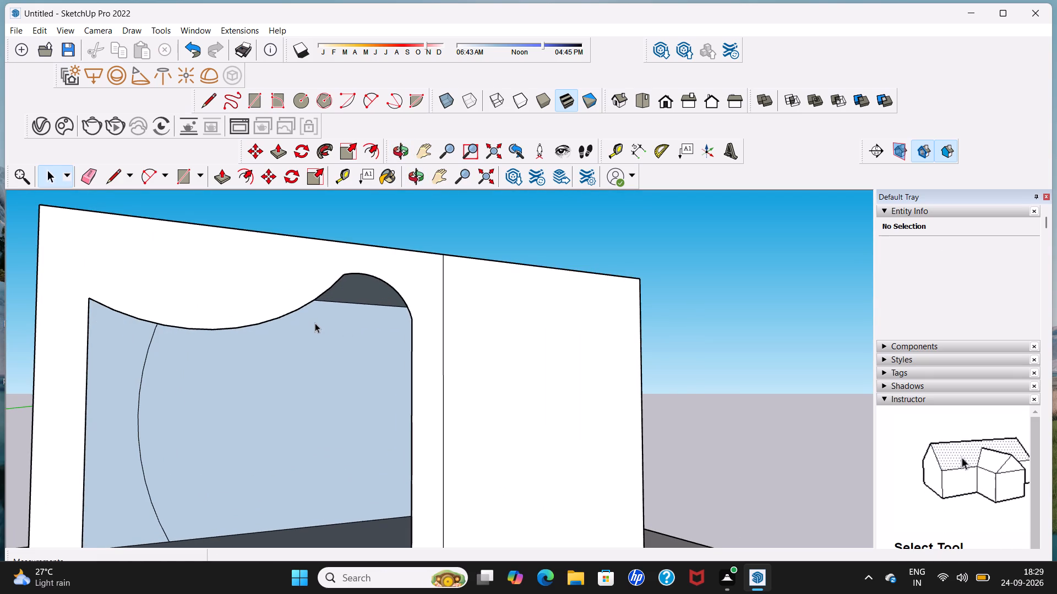
{"action": "scroll", "coordinate": [315, 323], "scroll_direction": "up", "scroll_amount": 1}
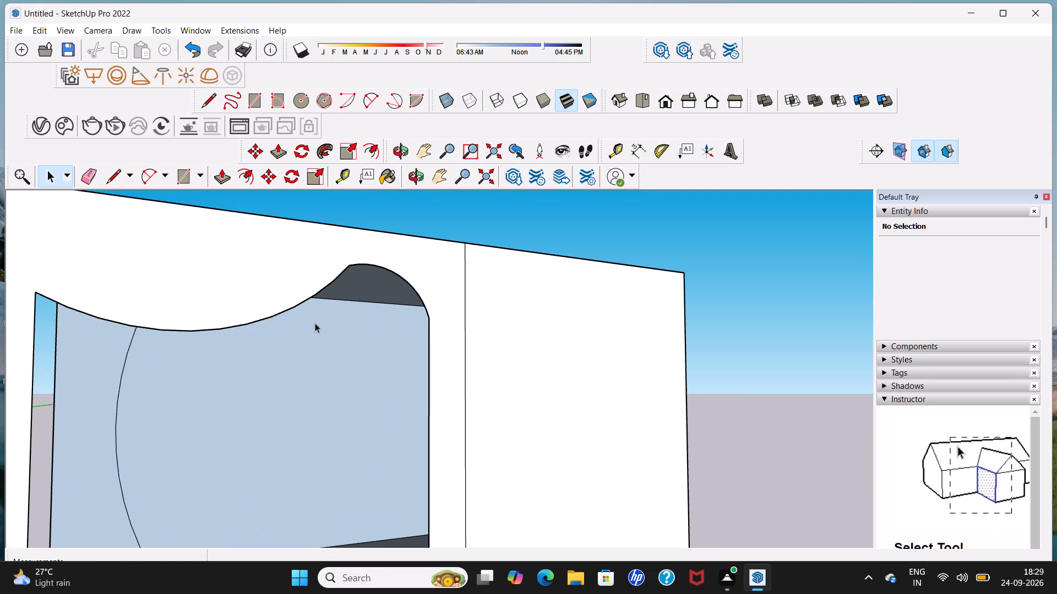
{"action": "middle_click_drag", "start_coordinate": [304, 321], "coordinate": [229, 290]}
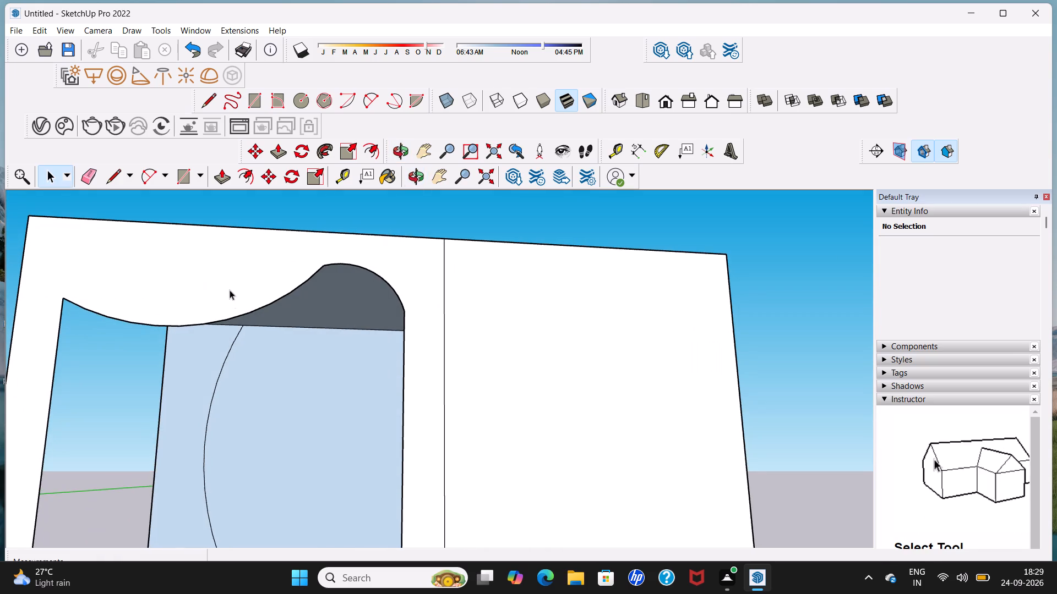
{"action": "middle_click_drag", "start_coordinate": [251, 342], "coordinate": [301, 343]}
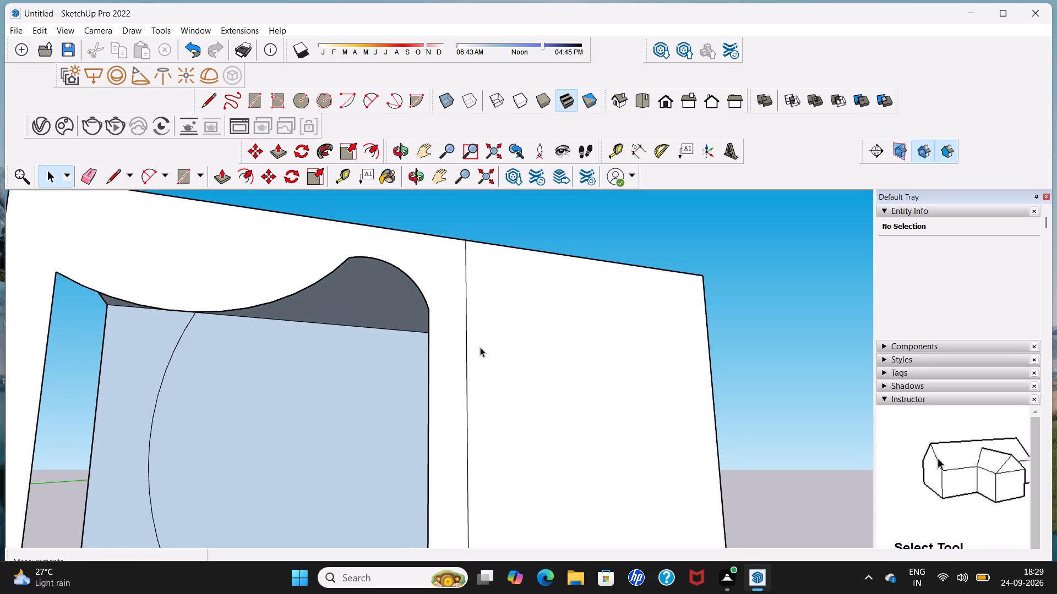
{"action": "scroll", "coordinate": [226, 337], "scroll_direction": "up", "scroll_amount": 1}
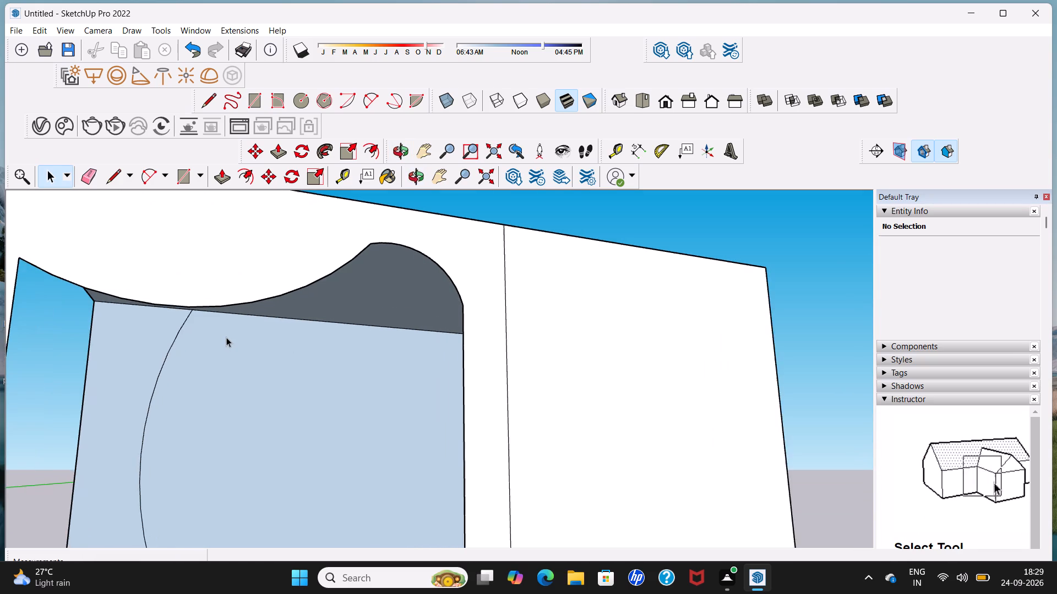
{"action": "scroll", "coordinate": [226, 337], "scroll_direction": "up", "scroll_amount": 1}
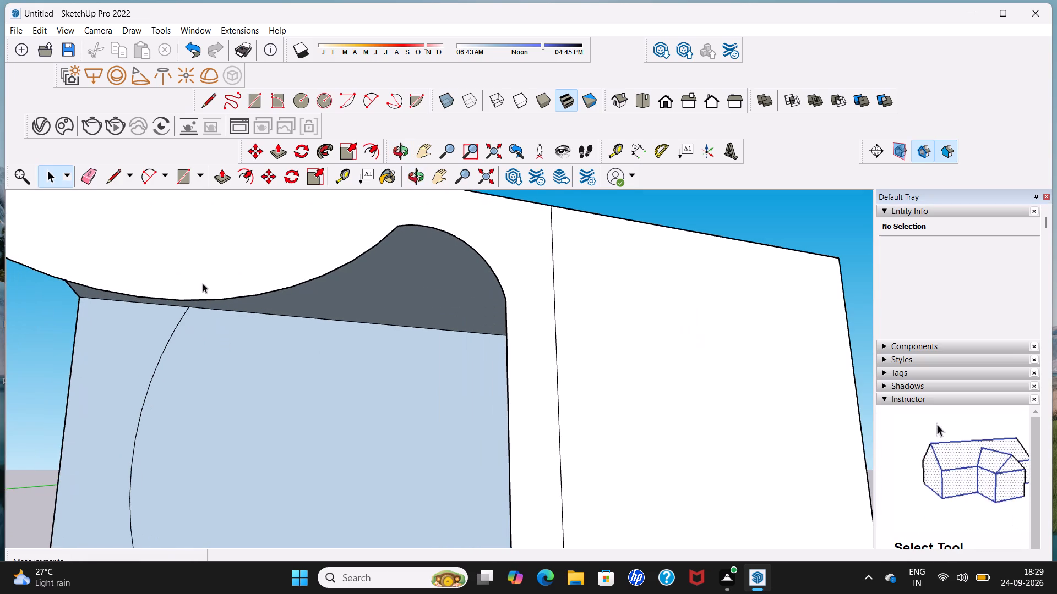
{"action": "left_click", "coordinate": [182, 171]}
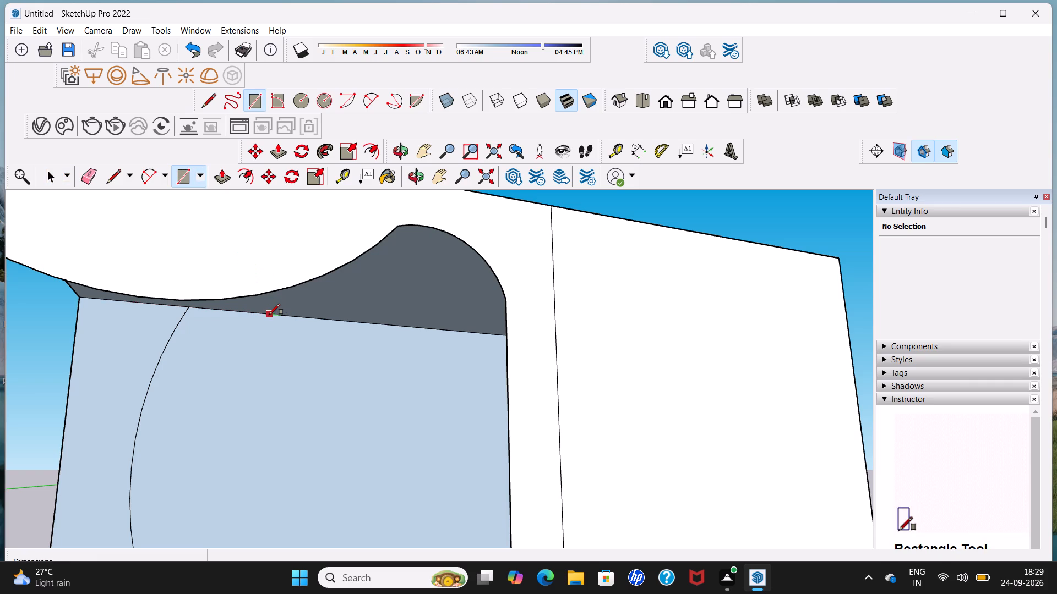
{"action": "key", "text": "space"}
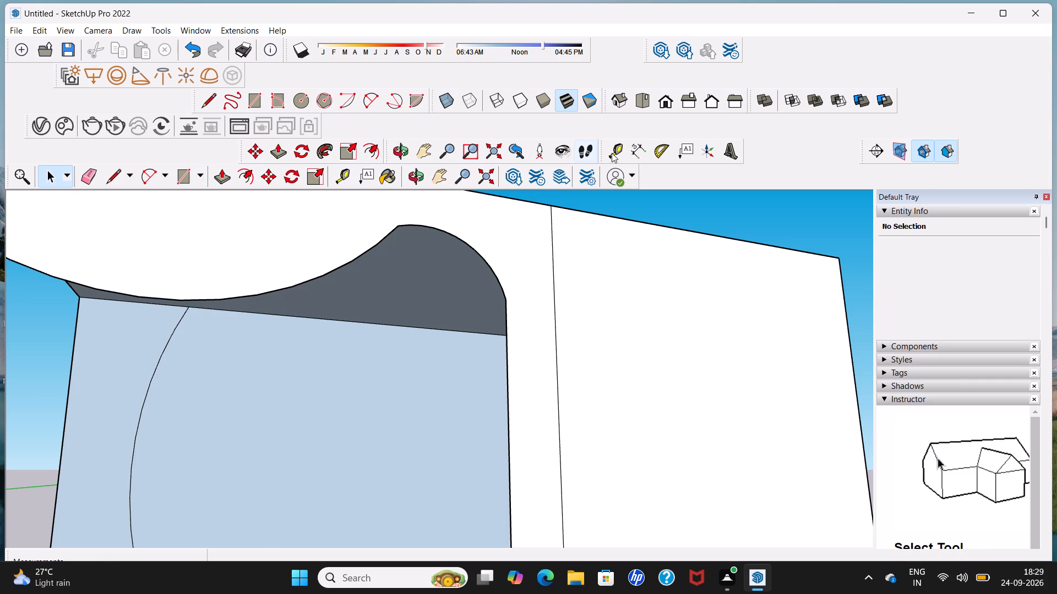
{"action": "left_click", "coordinate": [622, 148]}
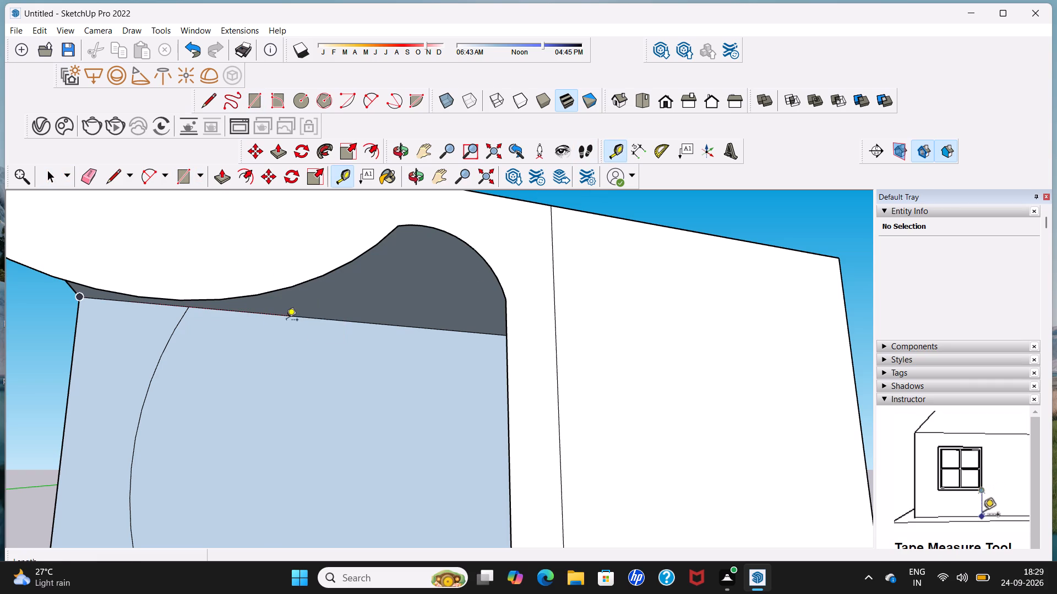
{"action": "left_click", "coordinate": [280, 314]}
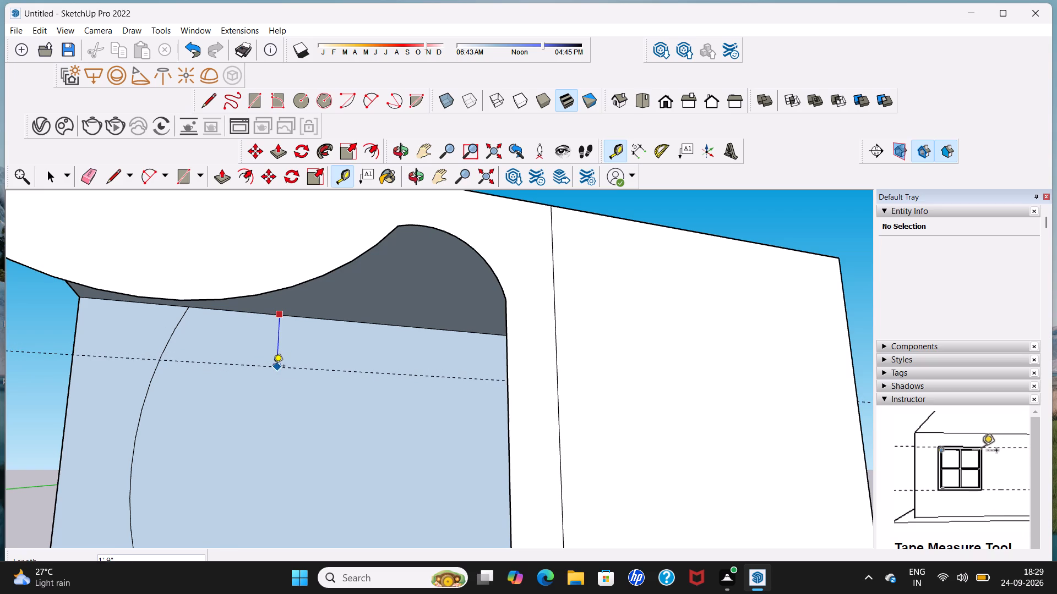
{"action": "left_click", "coordinate": [273, 367]}
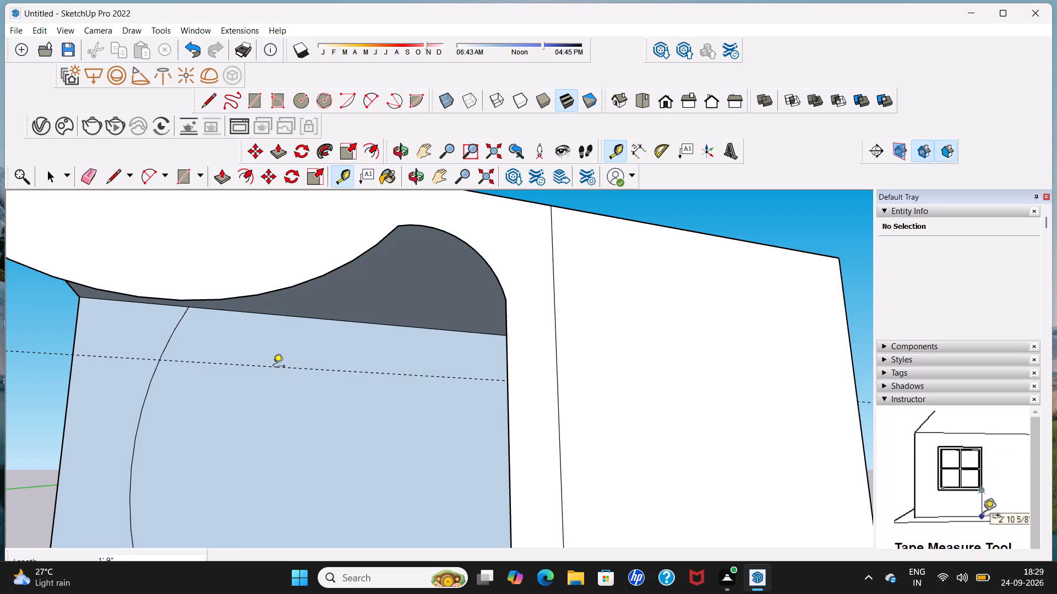
{"action": "left_click", "coordinate": [273, 367]}
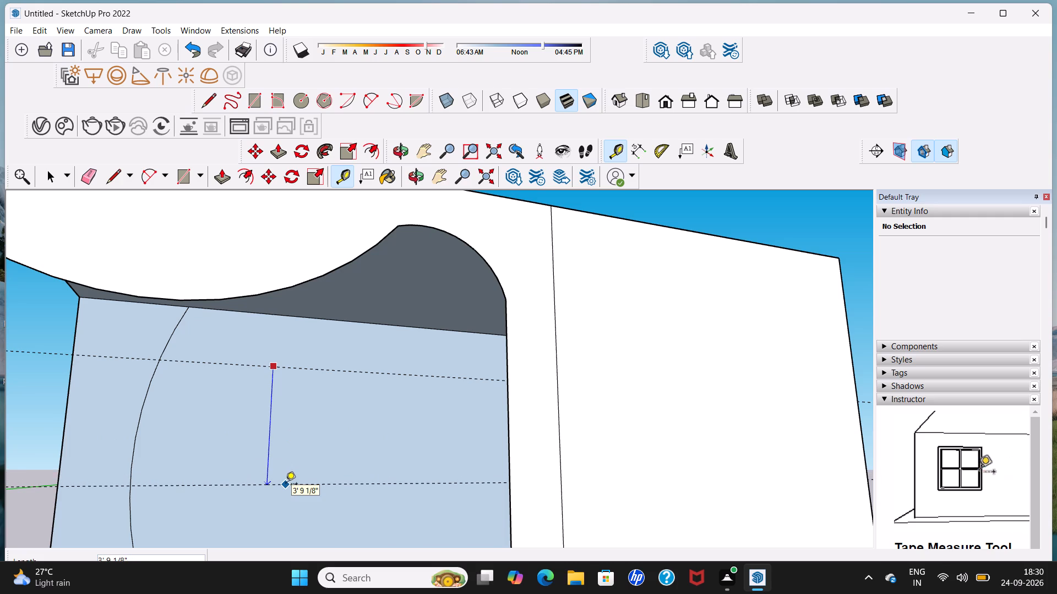
{"action": "left_click", "coordinate": [286, 485]}
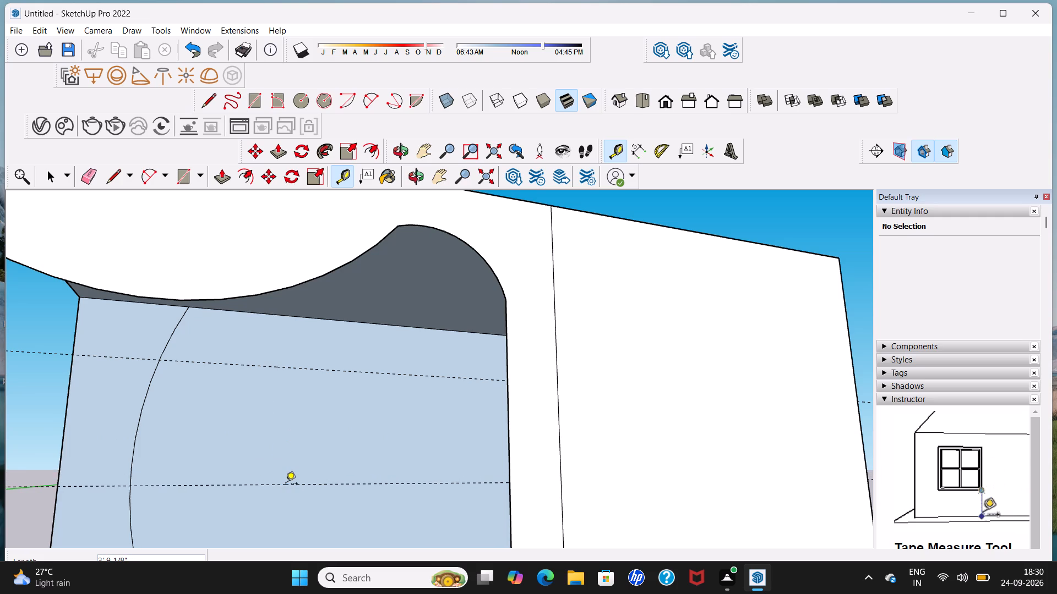
Place two vertical guides on the inner back wall, about 3' 4" from its open-end edge and about 3' 2" beyond that guide.
{"action": "left_click", "coordinate": [66, 406]}
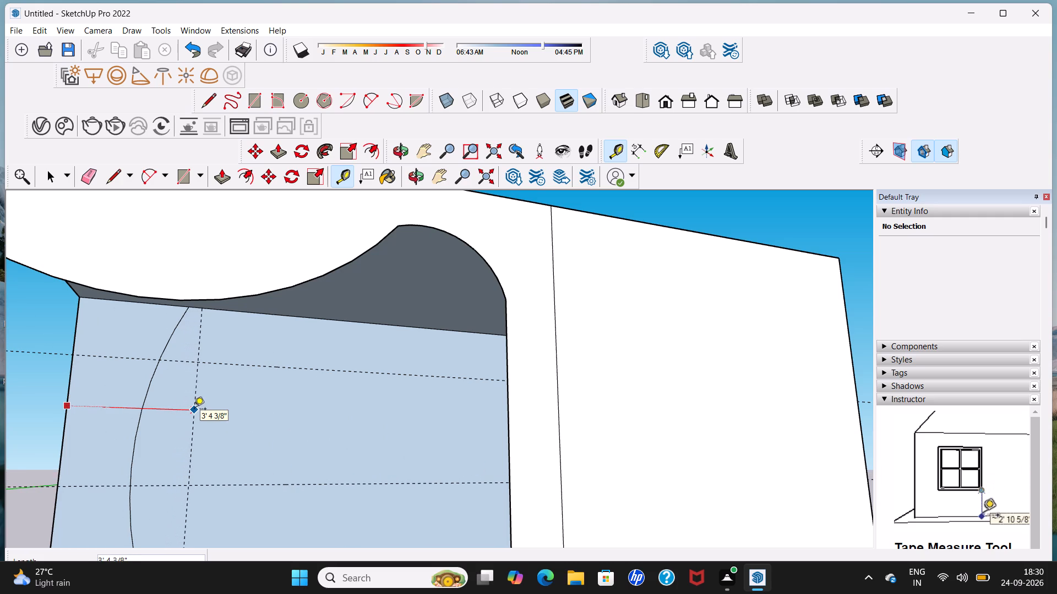
{"action": "left_click", "coordinate": [194, 410]}
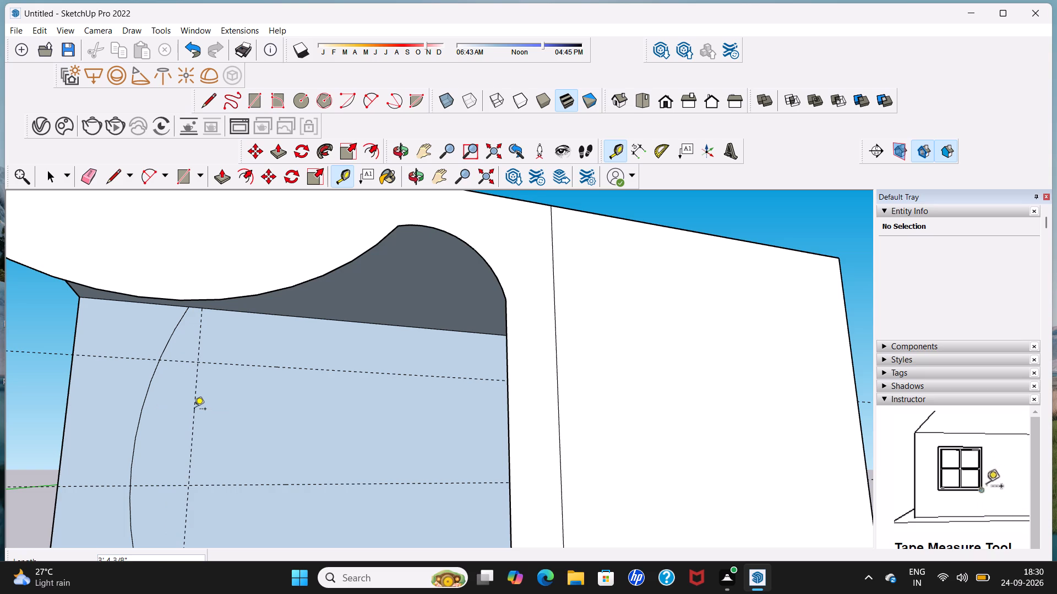
{"action": "left_click", "coordinate": [194, 410]}
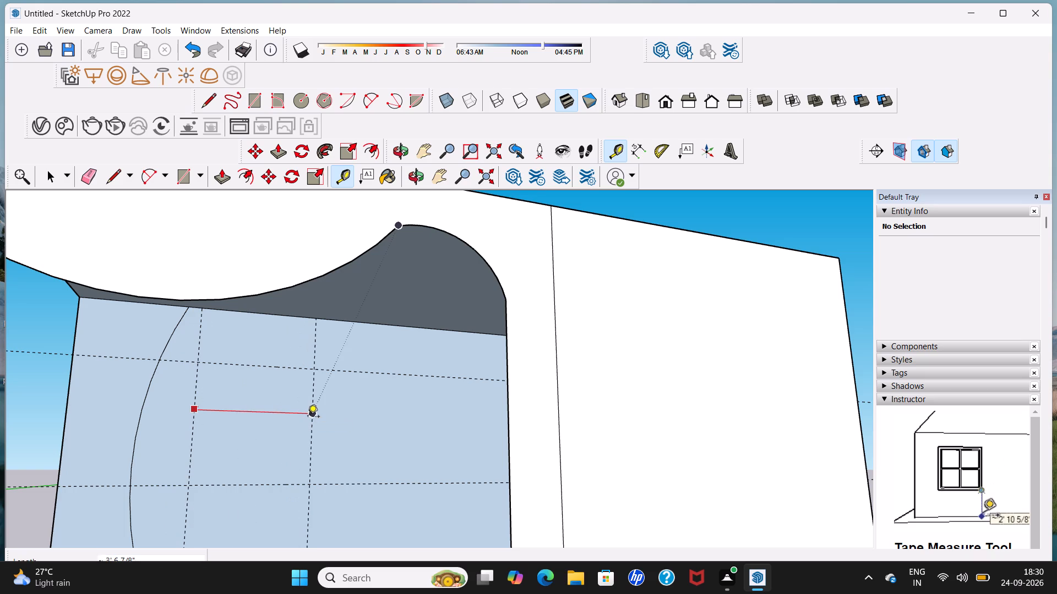
{"action": "left_click", "coordinate": [301, 420]}
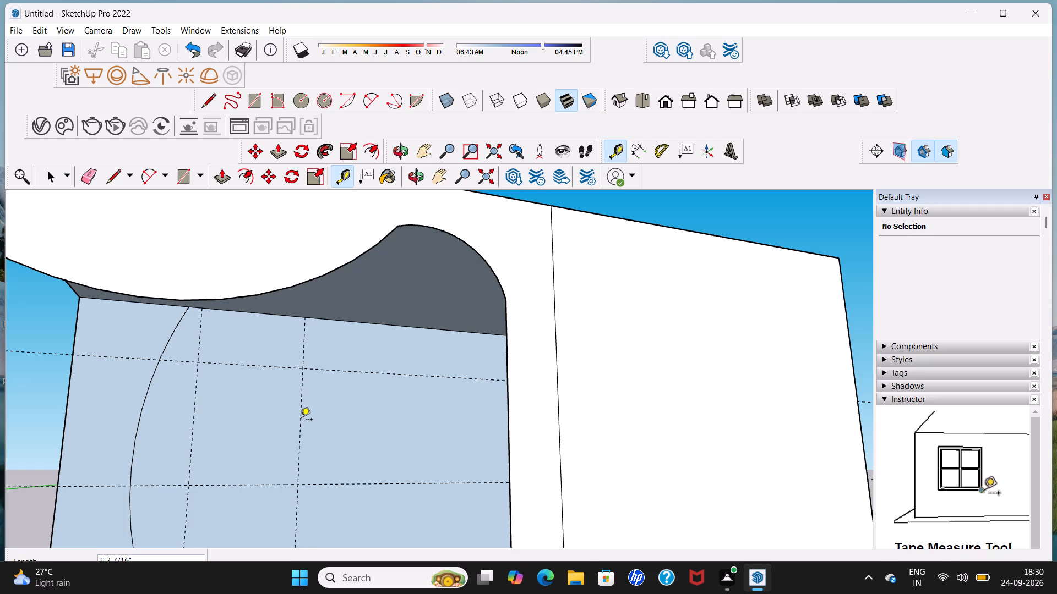
{"action": "key", "text": "space"}
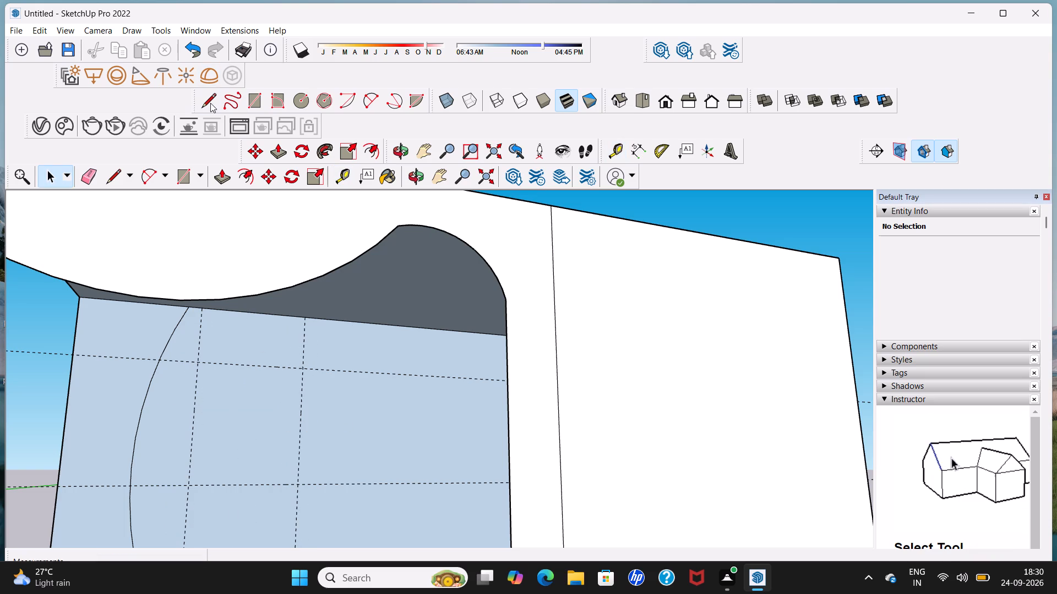
Draw a closed rectangle of lines through the four guide intersections on the inner back wall, about 3' 2" wide and 3' 9" high.
{"action": "left_click", "coordinate": [210, 103]}
{"action": "left_click", "coordinate": [199, 364]}
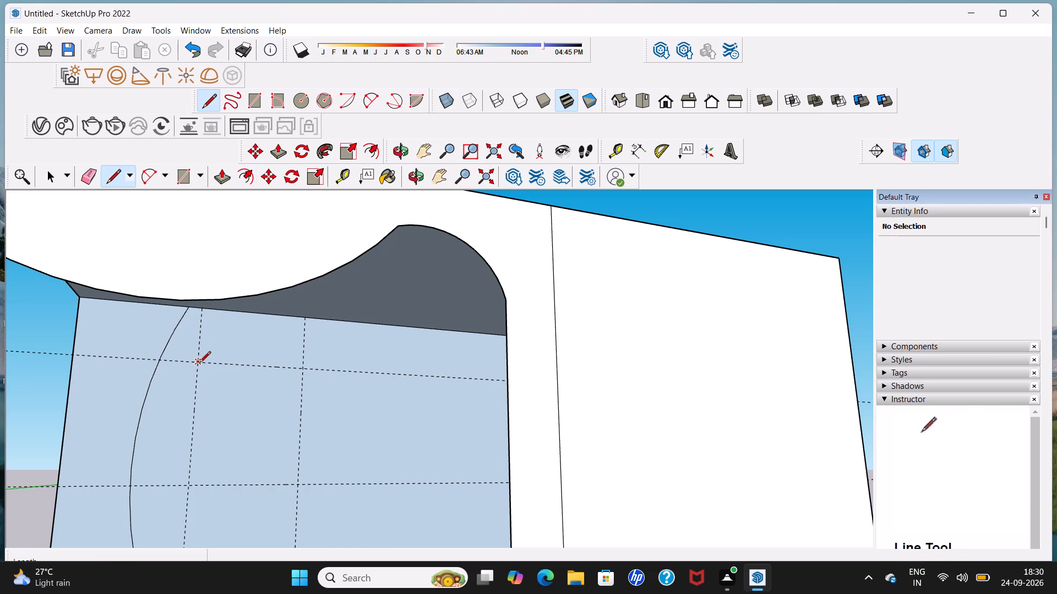
{"action": "left_click", "coordinate": [302, 365]}
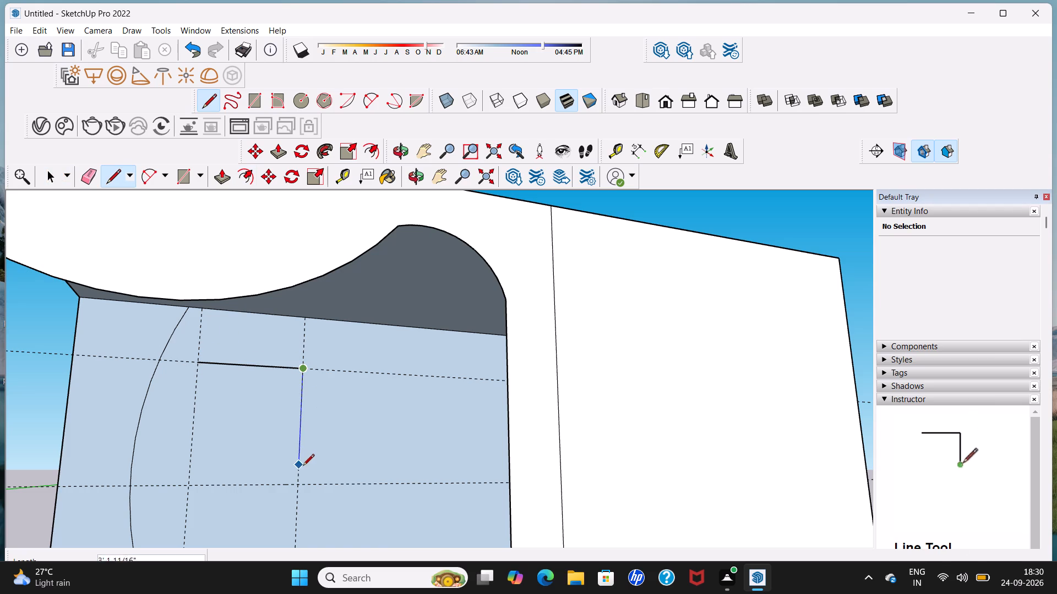
{"action": "left_click", "coordinate": [301, 484]}
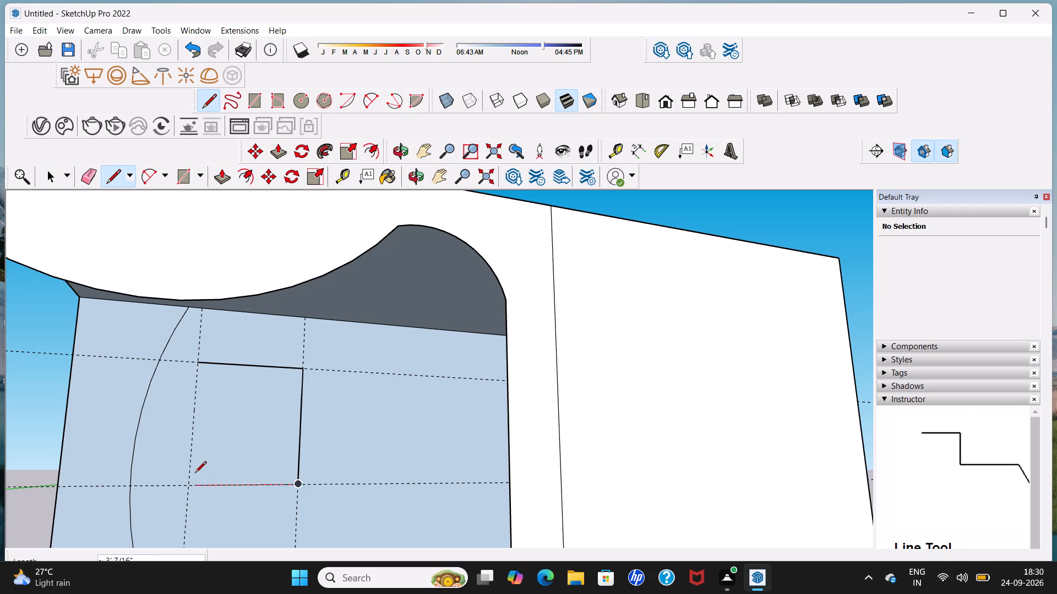
{"action": "left_click", "coordinate": [190, 481]}
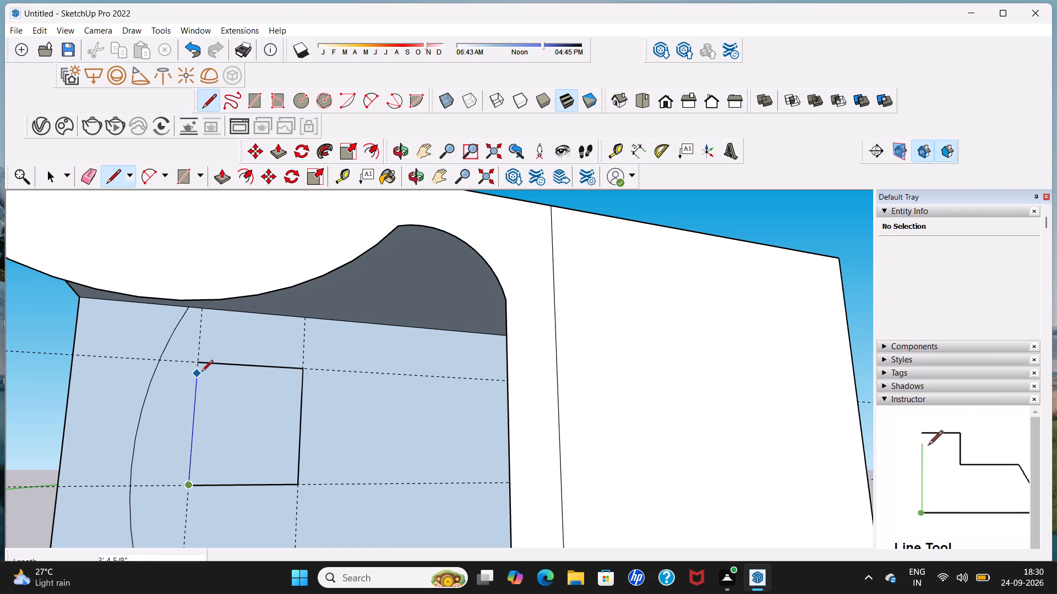
{"action": "left_click", "coordinate": [201, 361]}
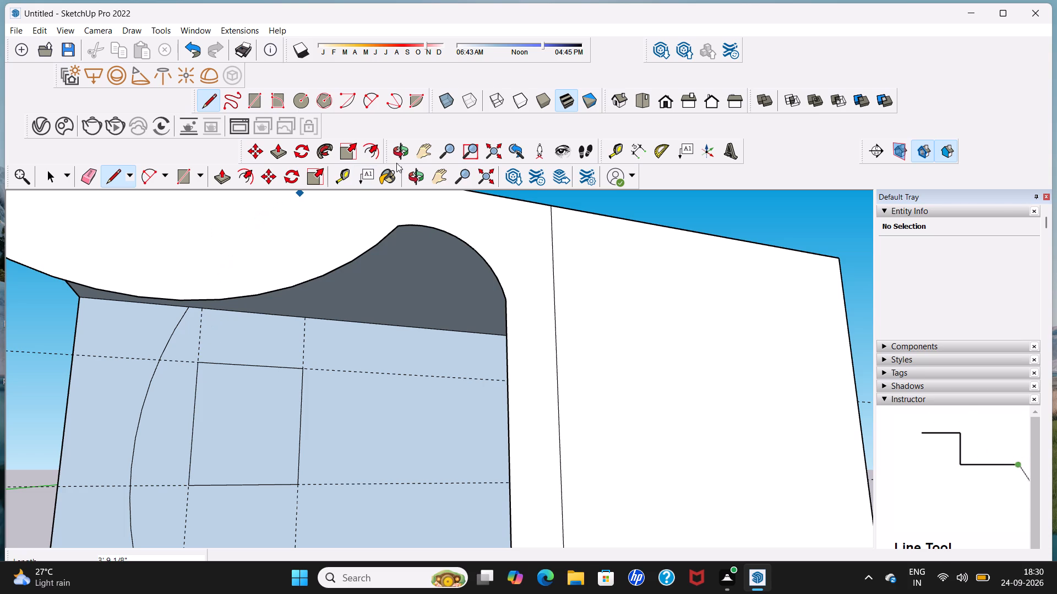
Offset the window rectangle on the inner back wall inward by about 4" to form its frame.
{"action": "left_click", "coordinate": [367, 151]}
{"action": "left_click", "coordinate": [253, 421]}
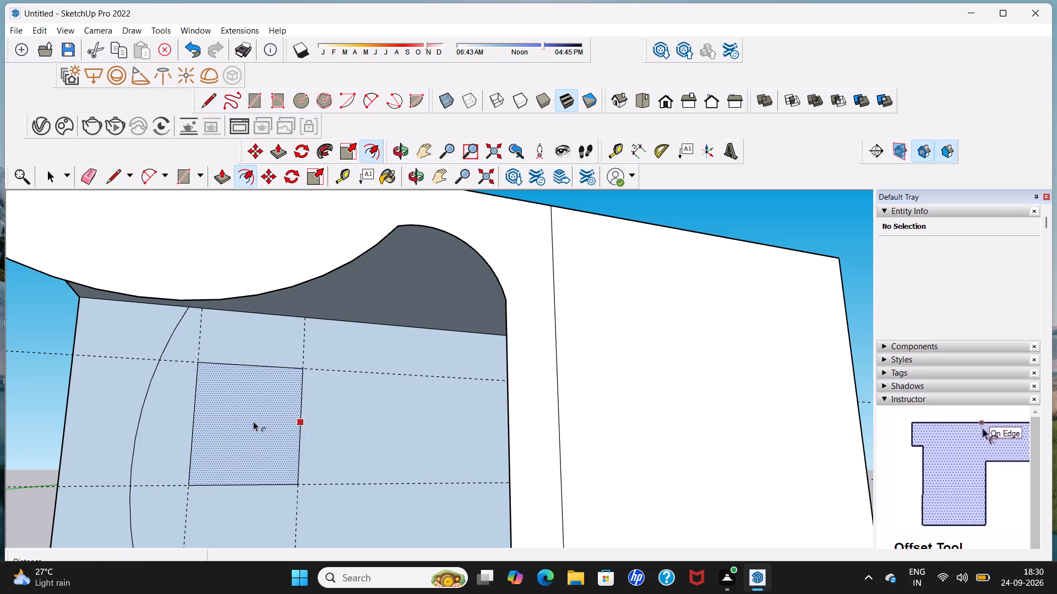
{"action": "left_click", "coordinate": [293, 348]}
{"action": "key", "text": "space"}
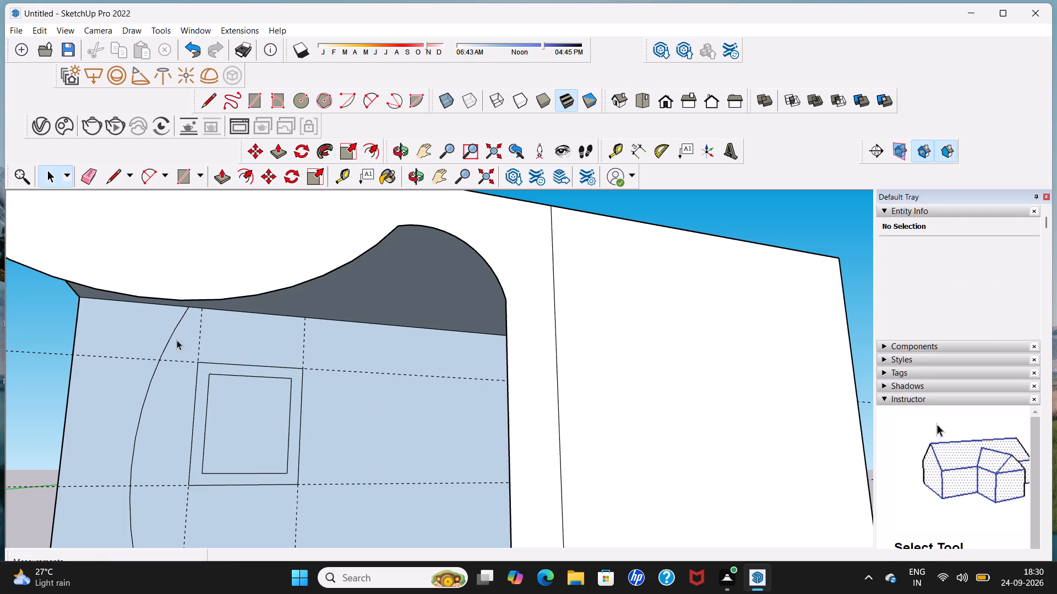
Erase the four construction guides used to lay out the window on the inner back wall.
{"action": "left_click", "coordinate": [86, 174]}
{"action": "left_click_drag", "start_coordinate": [30, 457], "coordinate": [29, 461]}
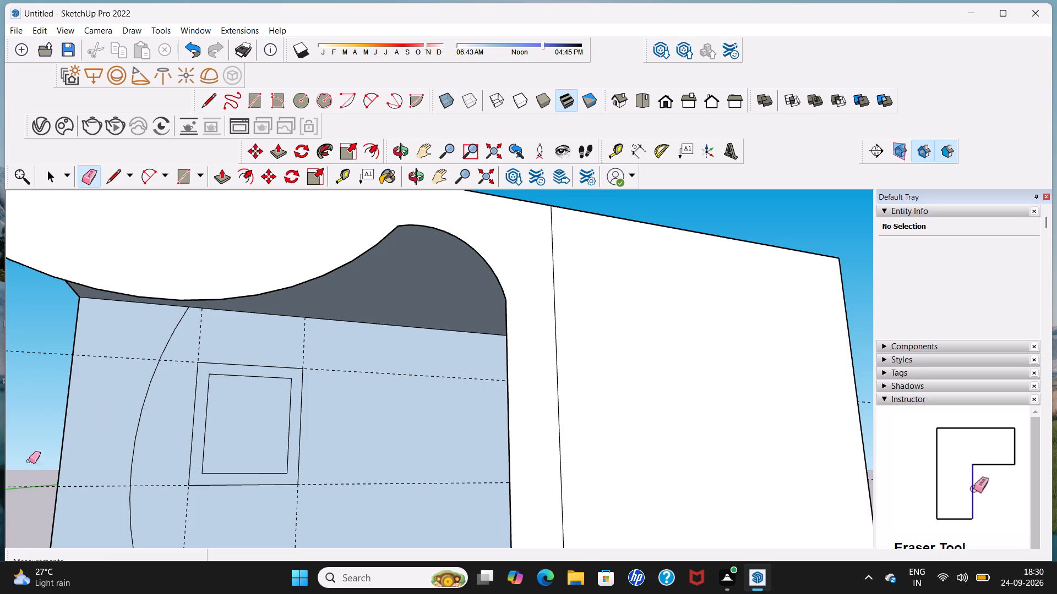
{"action": "left_click_drag", "start_coordinate": [29, 461], "coordinate": [26, 496]}
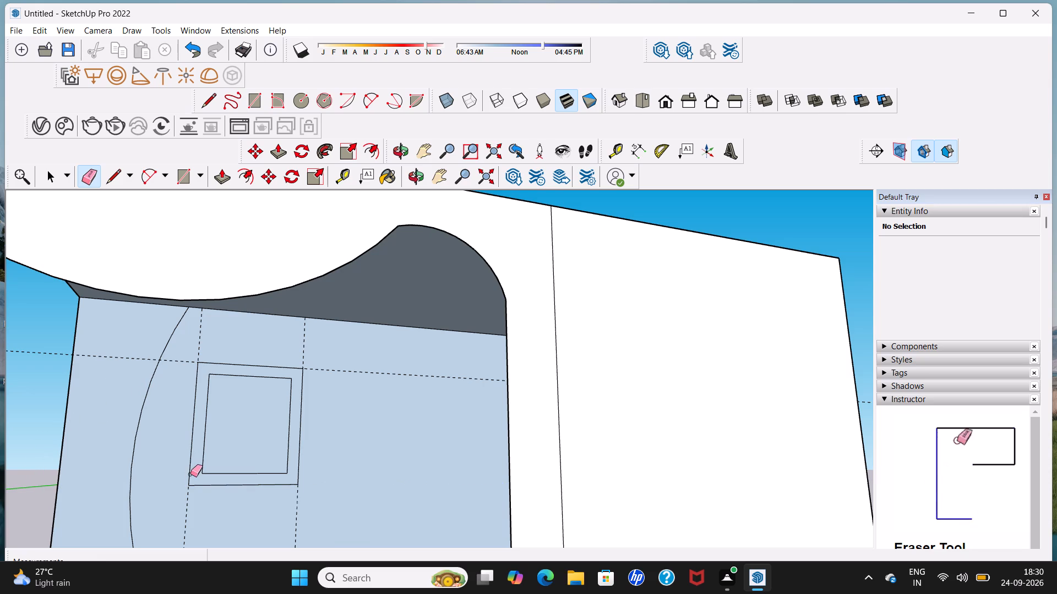
{"action": "scroll", "coordinate": [191, 479], "scroll_direction": "down", "scroll_amount": 5}
{"action": "left_click_drag", "start_coordinate": [174, 232], "coordinate": [185, 235]}
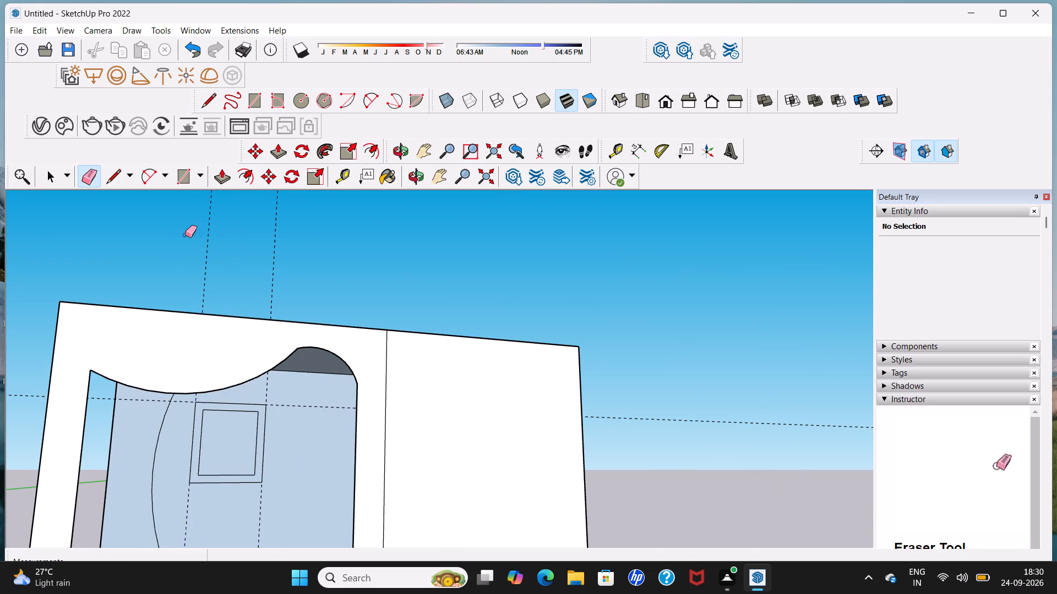
{"action": "left_click_drag", "start_coordinate": [185, 235], "coordinate": [290, 235]}
{"action": "scroll", "coordinate": [286, 364], "scroll_direction": "up", "scroll_amount": 2}
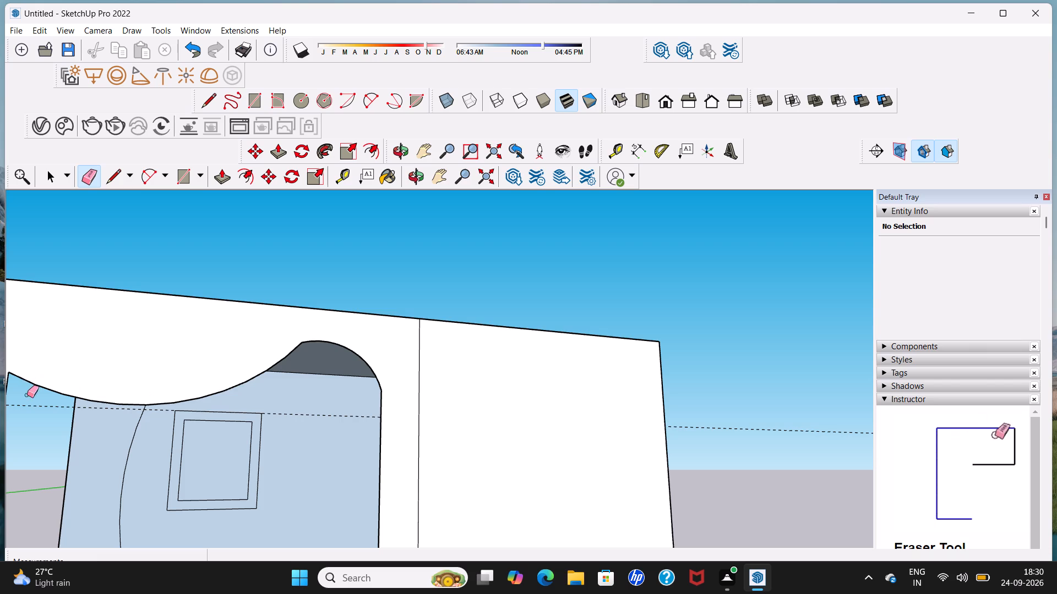
{"action": "left_click_drag", "start_coordinate": [29, 399], "coordinate": [34, 429]}
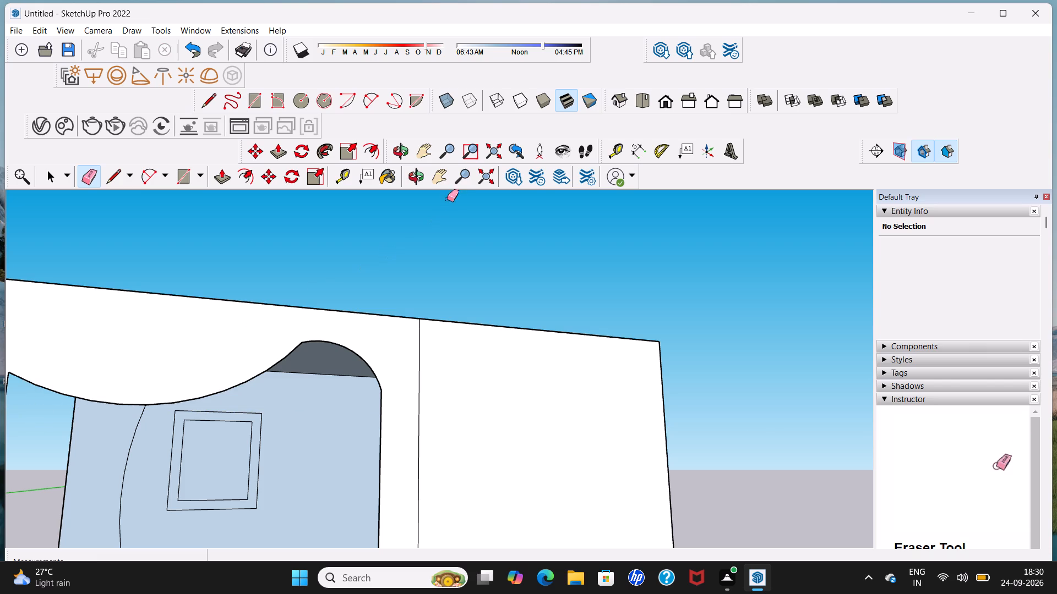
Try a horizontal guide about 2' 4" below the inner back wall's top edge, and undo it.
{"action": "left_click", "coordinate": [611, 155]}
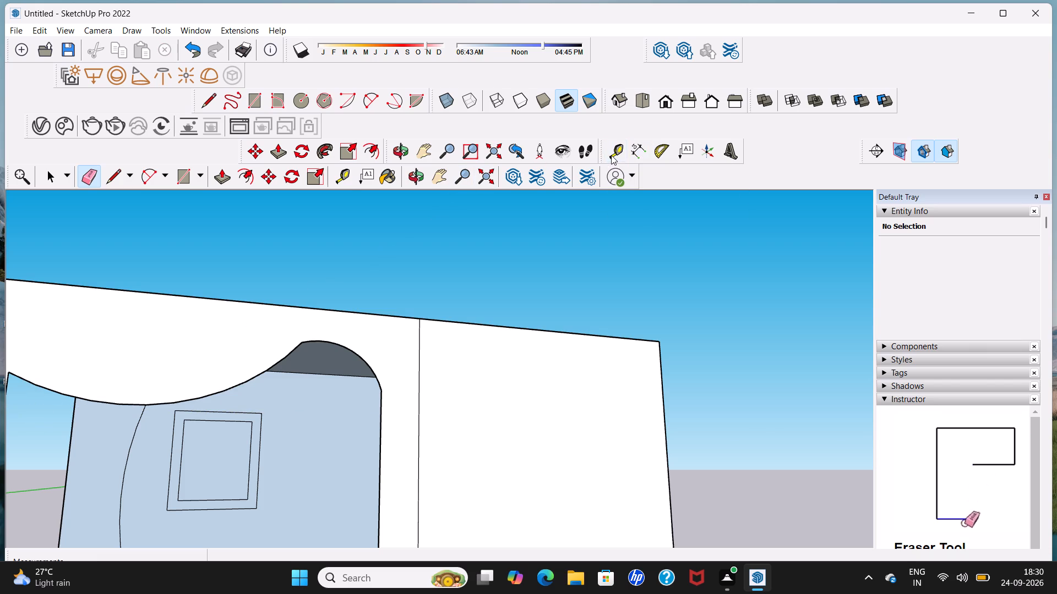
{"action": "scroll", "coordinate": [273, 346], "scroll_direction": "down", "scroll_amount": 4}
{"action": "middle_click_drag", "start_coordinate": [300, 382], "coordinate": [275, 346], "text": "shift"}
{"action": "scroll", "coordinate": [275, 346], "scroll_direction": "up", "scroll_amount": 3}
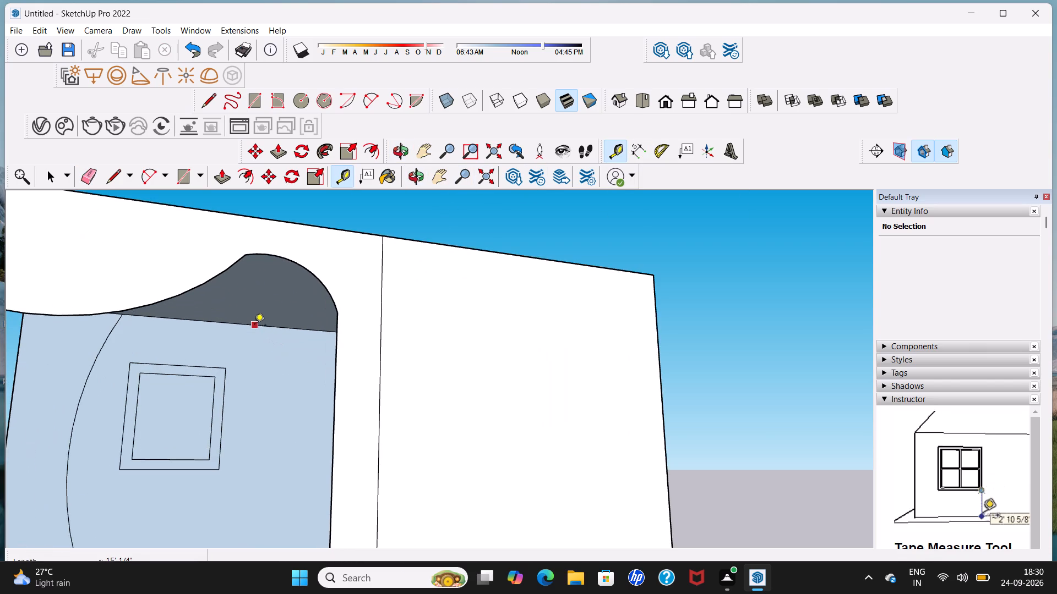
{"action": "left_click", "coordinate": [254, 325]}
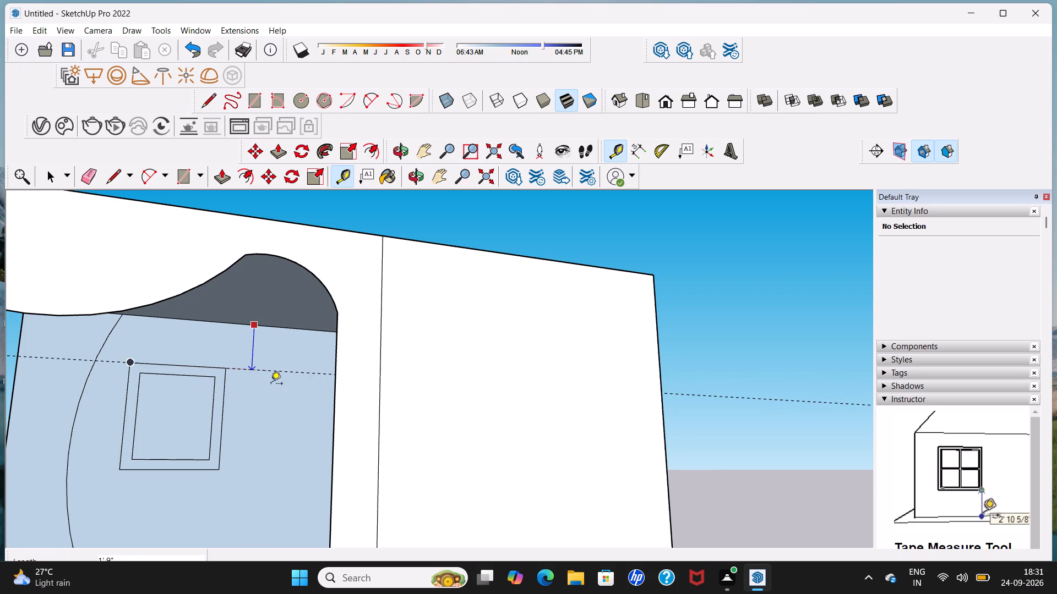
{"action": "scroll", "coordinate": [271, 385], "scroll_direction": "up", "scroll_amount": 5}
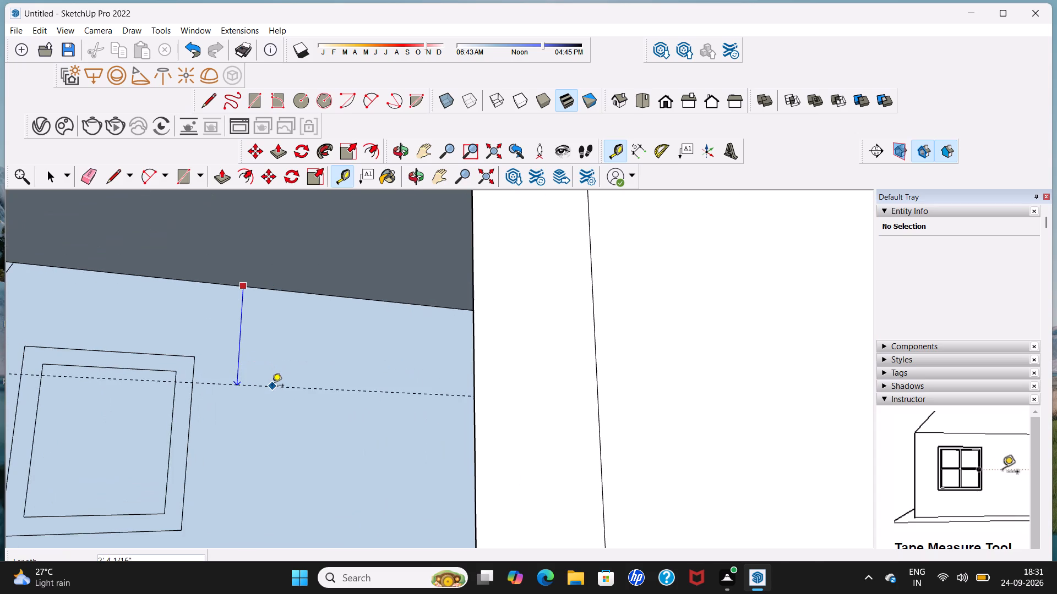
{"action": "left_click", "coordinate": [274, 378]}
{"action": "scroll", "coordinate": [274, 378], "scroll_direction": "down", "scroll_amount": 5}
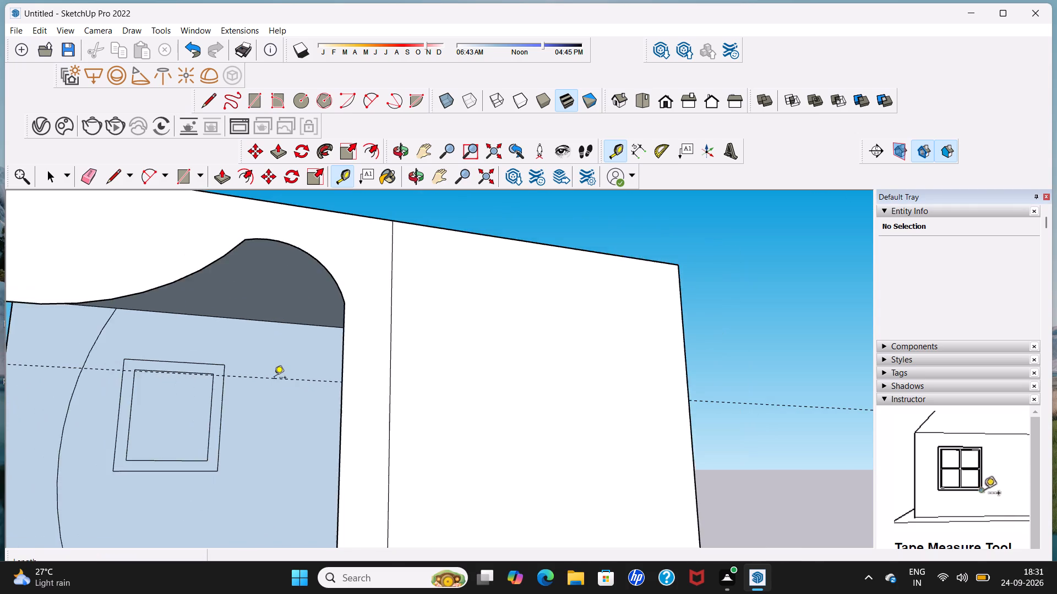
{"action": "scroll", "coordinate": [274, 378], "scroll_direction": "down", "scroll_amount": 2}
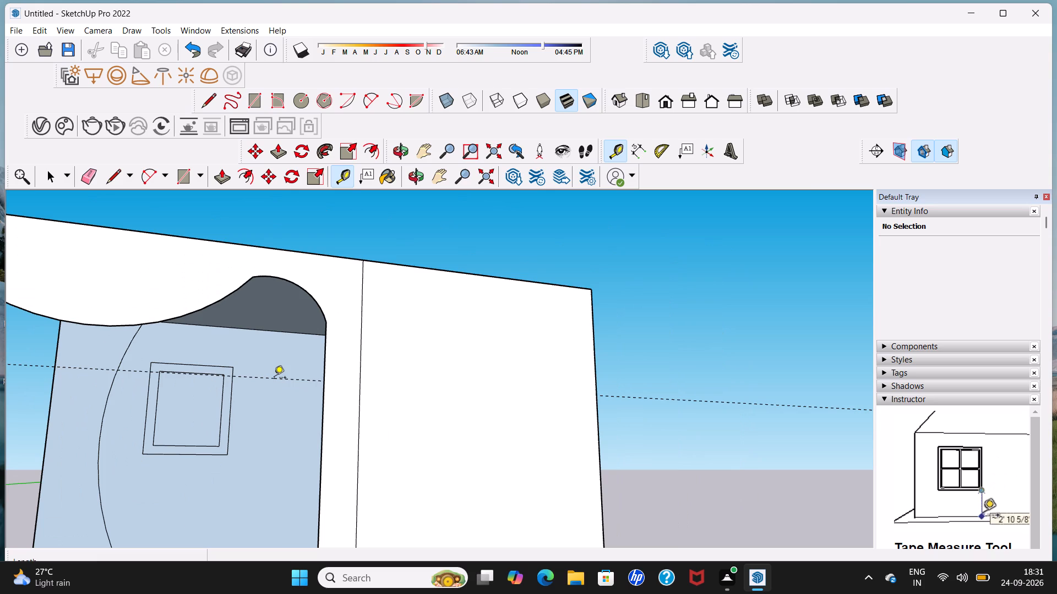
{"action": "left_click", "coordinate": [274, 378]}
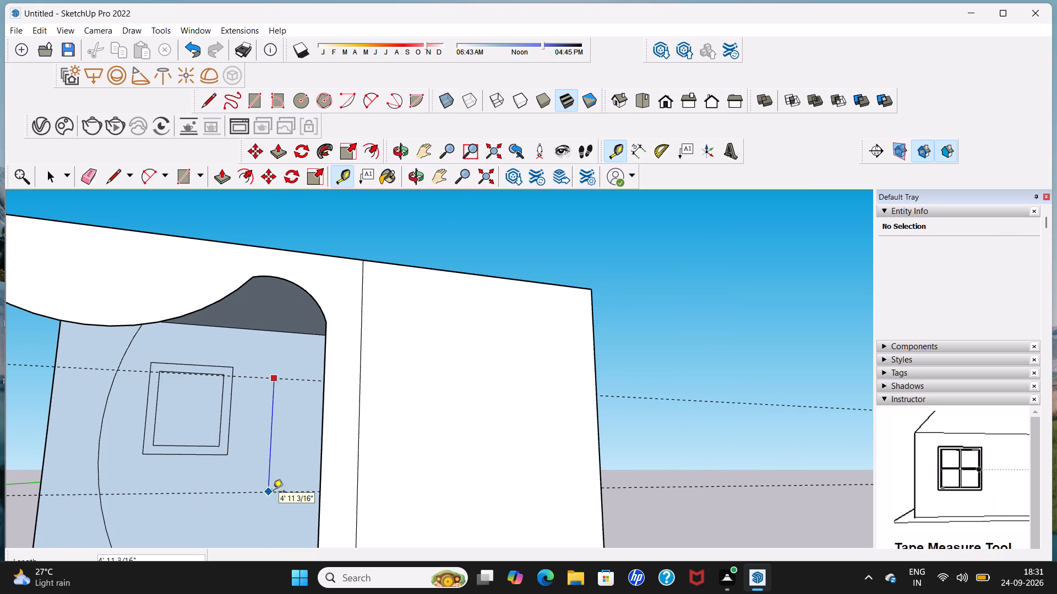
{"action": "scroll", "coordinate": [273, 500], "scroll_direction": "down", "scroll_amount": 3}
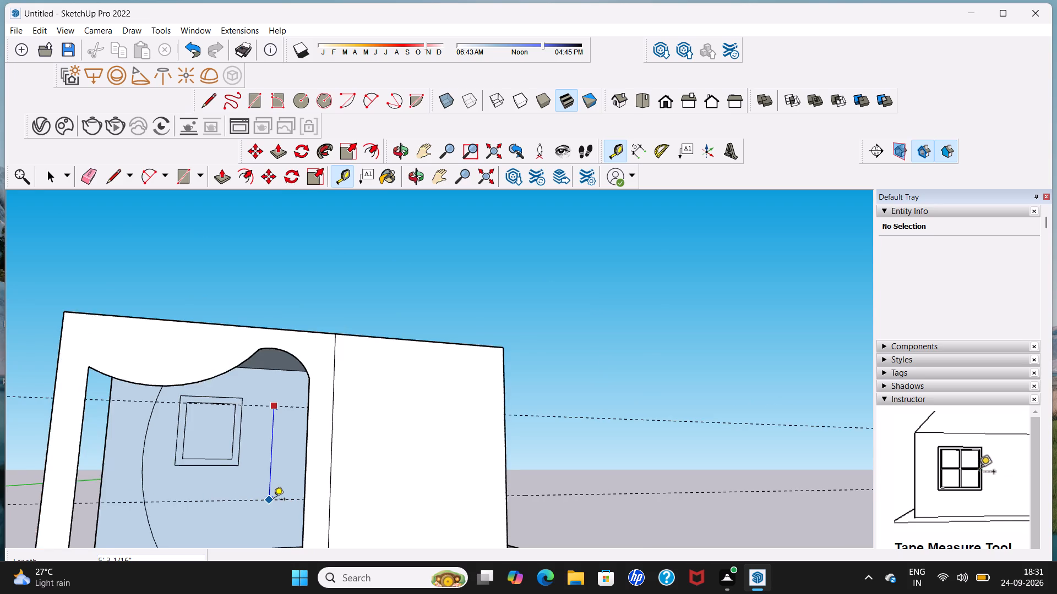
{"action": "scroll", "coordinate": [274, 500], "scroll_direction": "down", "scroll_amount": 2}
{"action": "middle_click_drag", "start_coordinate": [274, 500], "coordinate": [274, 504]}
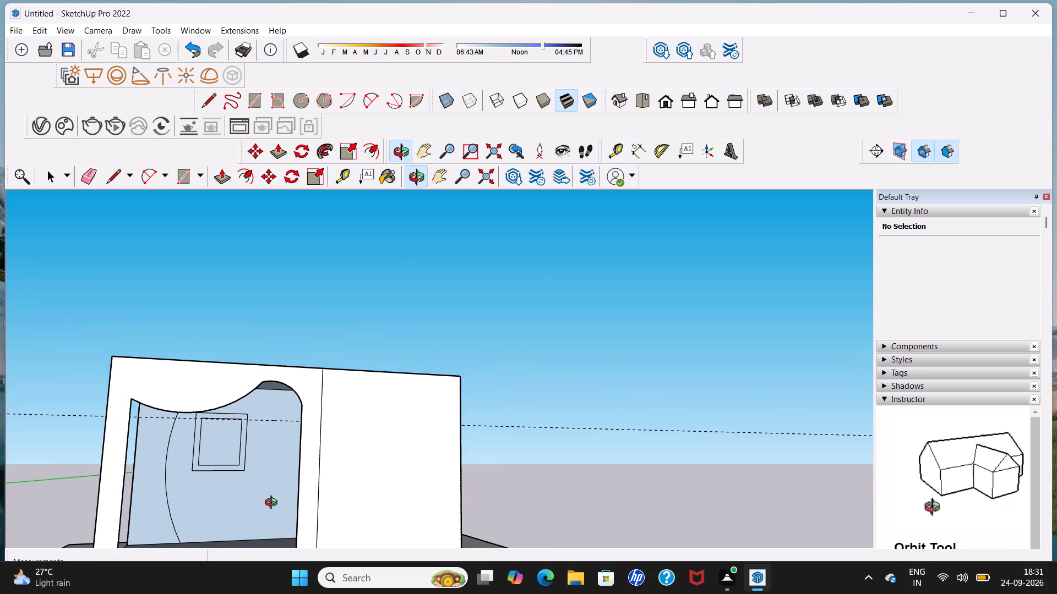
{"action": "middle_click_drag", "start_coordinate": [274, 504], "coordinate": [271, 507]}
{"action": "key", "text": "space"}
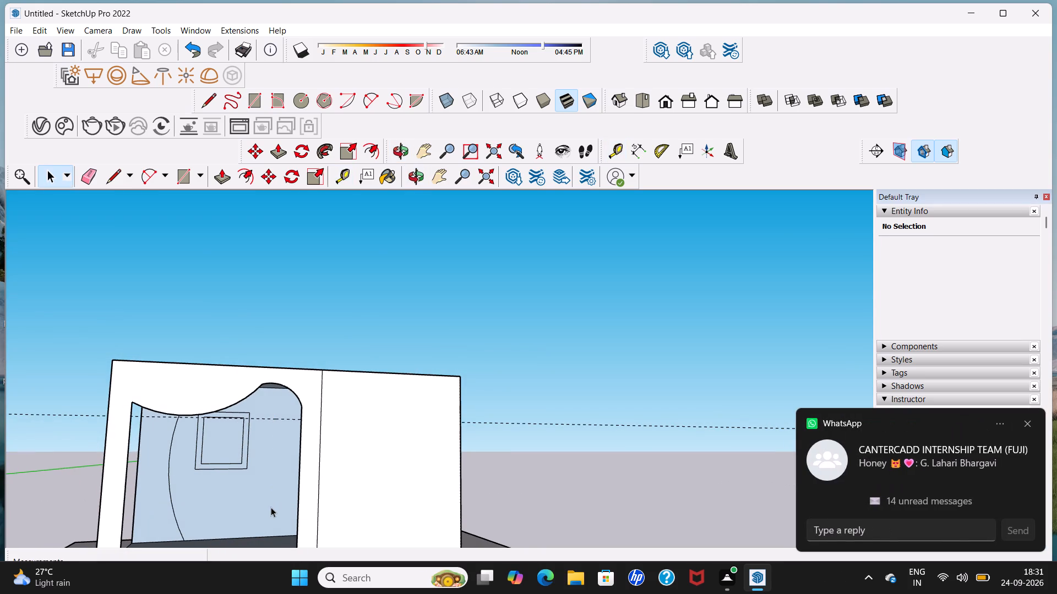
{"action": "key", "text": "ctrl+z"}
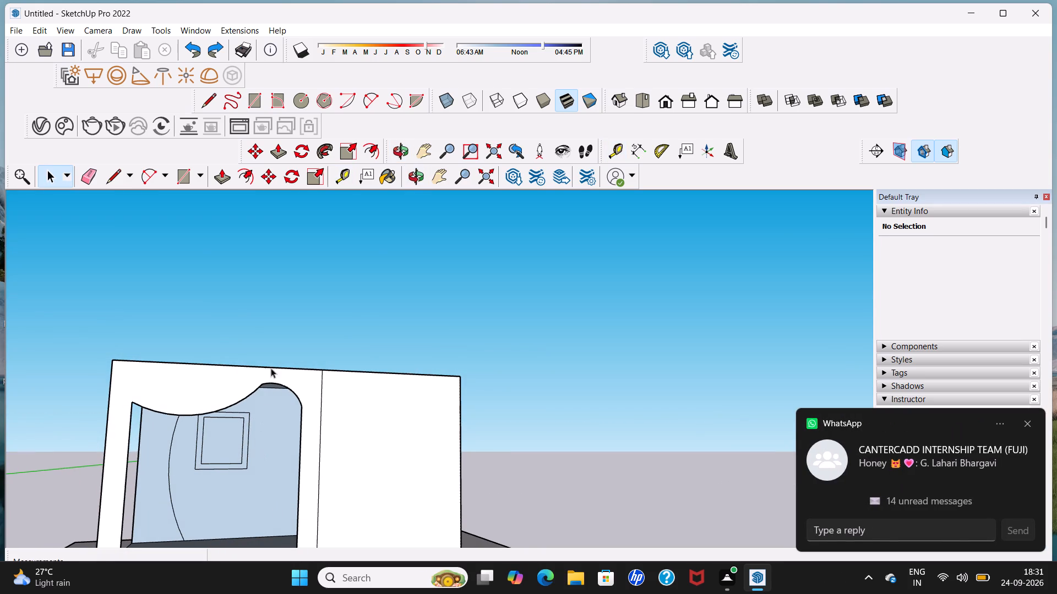
Place a horizontal guide on the inner back wall, 7' above its floor edge.
{"action": "left_click", "coordinate": [375, 148]}
{"action": "middle_click_drag", "start_coordinate": [273, 475], "coordinate": [281, 405]}
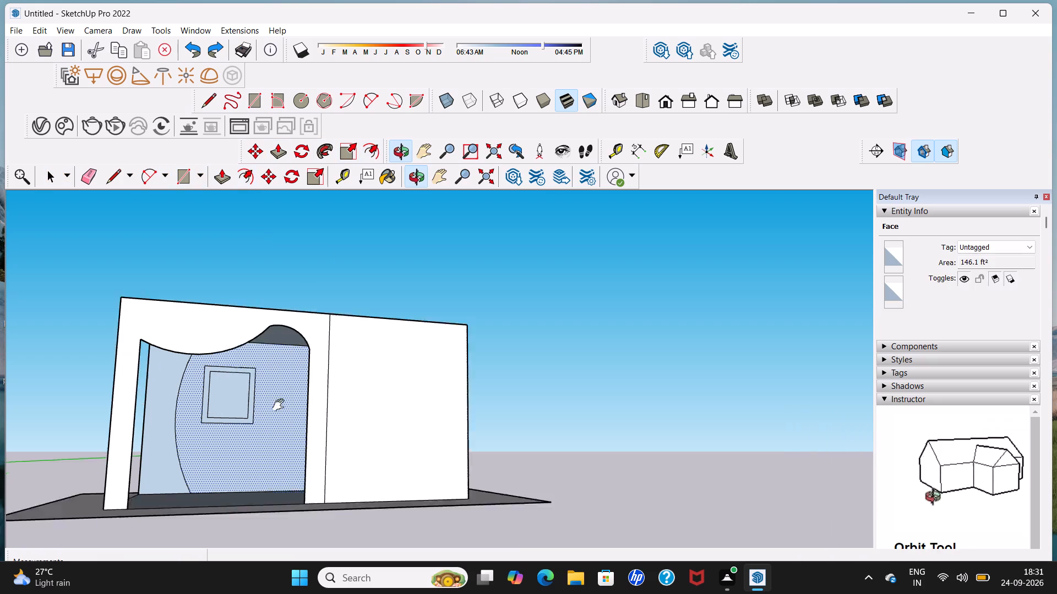
{"action": "middle_click_drag", "start_coordinate": [281, 405], "coordinate": [281, 375]}
{"action": "middle_click_drag", "start_coordinate": [281, 375], "coordinate": [281, 426]}
{"action": "scroll", "coordinate": [281, 426], "scroll_direction": "up", "scroll_amount": 3}
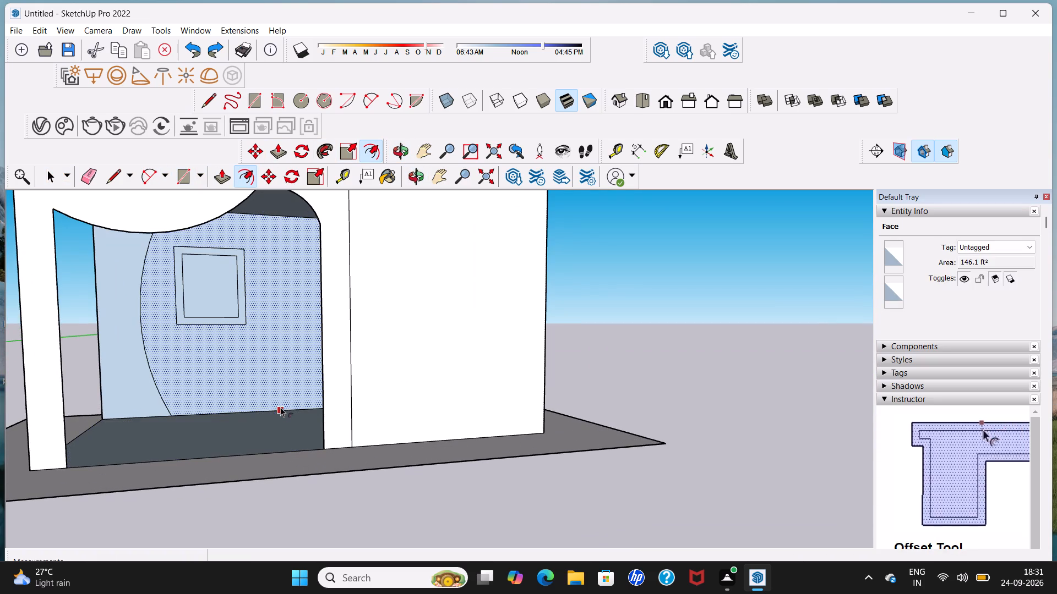
{"action": "scroll", "coordinate": [248, 403], "scroll_direction": "up", "scroll_amount": 5}
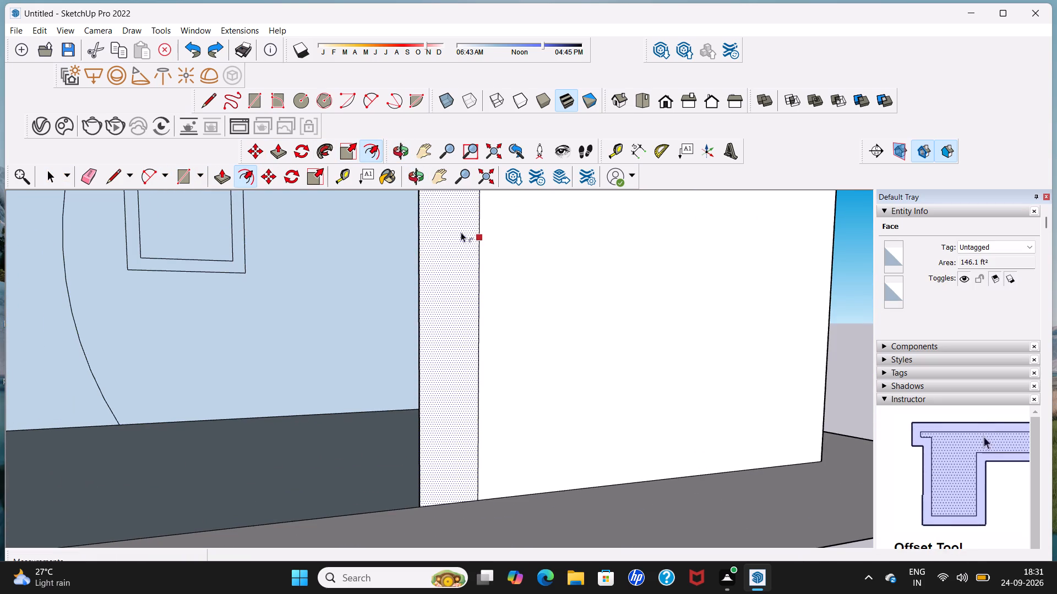
{"action": "left_click", "coordinate": [616, 155]}
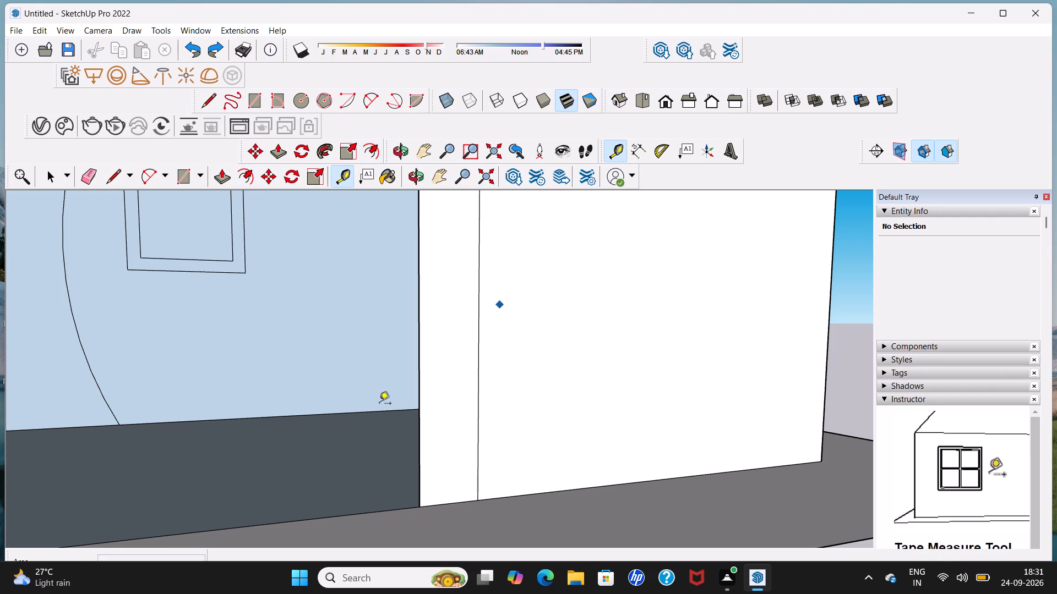
{"action": "left_click", "coordinate": [297, 413]}
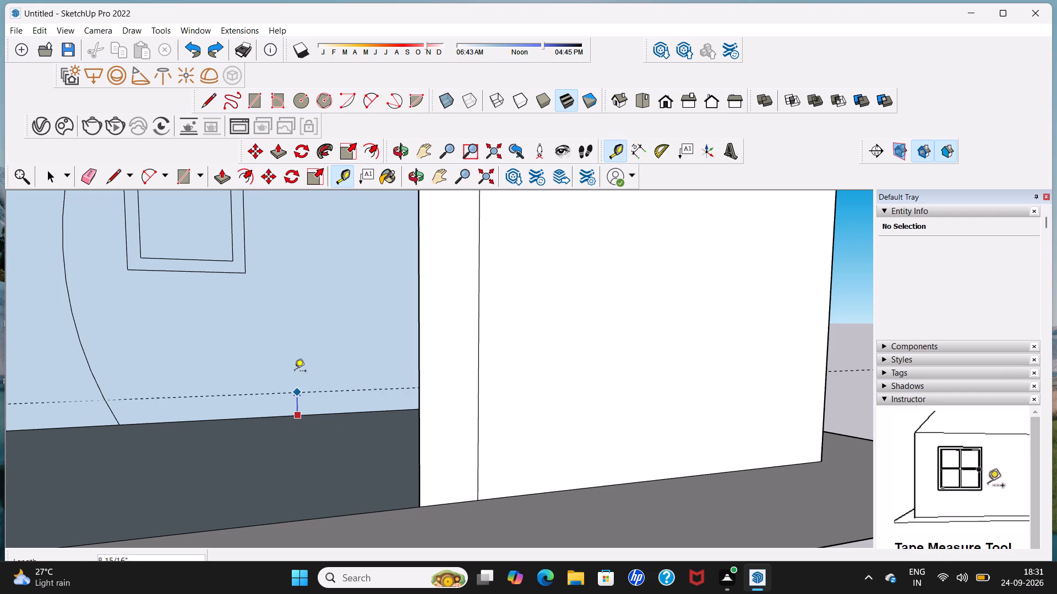
{"action": "key", "text": "7"}
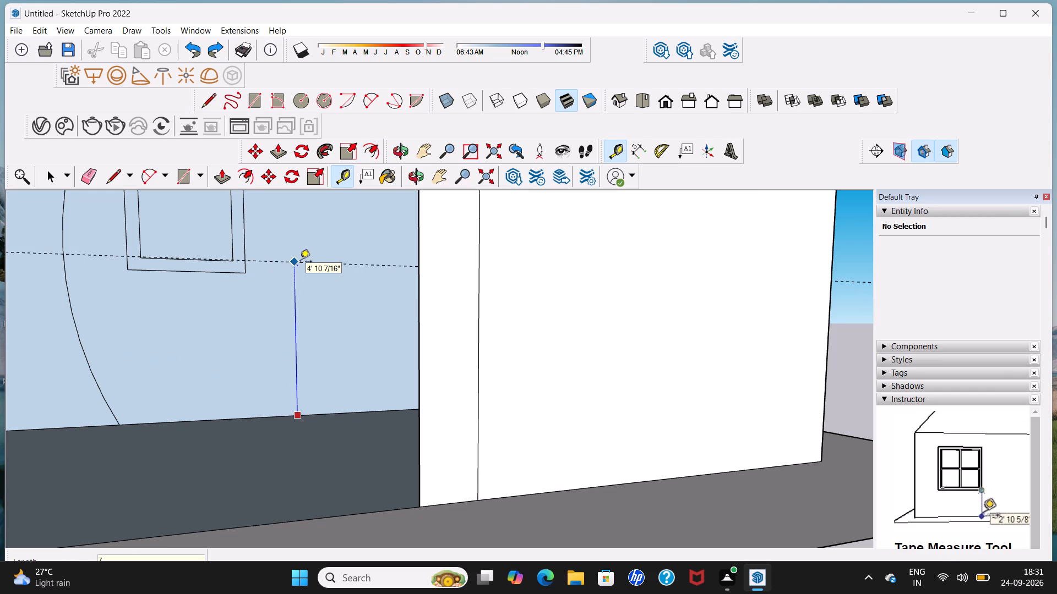
{"action": "key", "text": "apostrophe"}
{"action": "key", "text": "Return"}
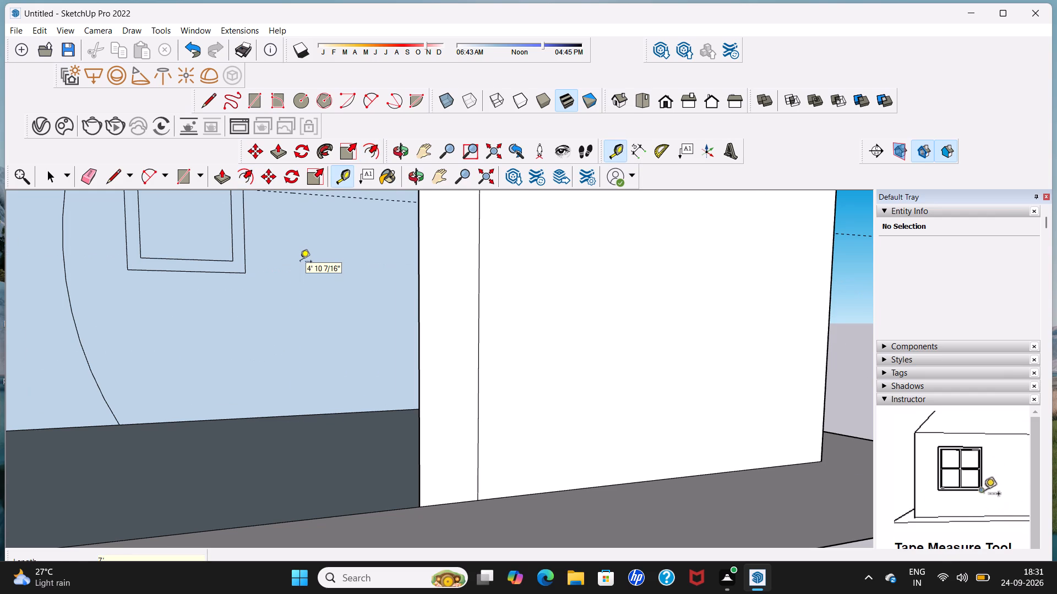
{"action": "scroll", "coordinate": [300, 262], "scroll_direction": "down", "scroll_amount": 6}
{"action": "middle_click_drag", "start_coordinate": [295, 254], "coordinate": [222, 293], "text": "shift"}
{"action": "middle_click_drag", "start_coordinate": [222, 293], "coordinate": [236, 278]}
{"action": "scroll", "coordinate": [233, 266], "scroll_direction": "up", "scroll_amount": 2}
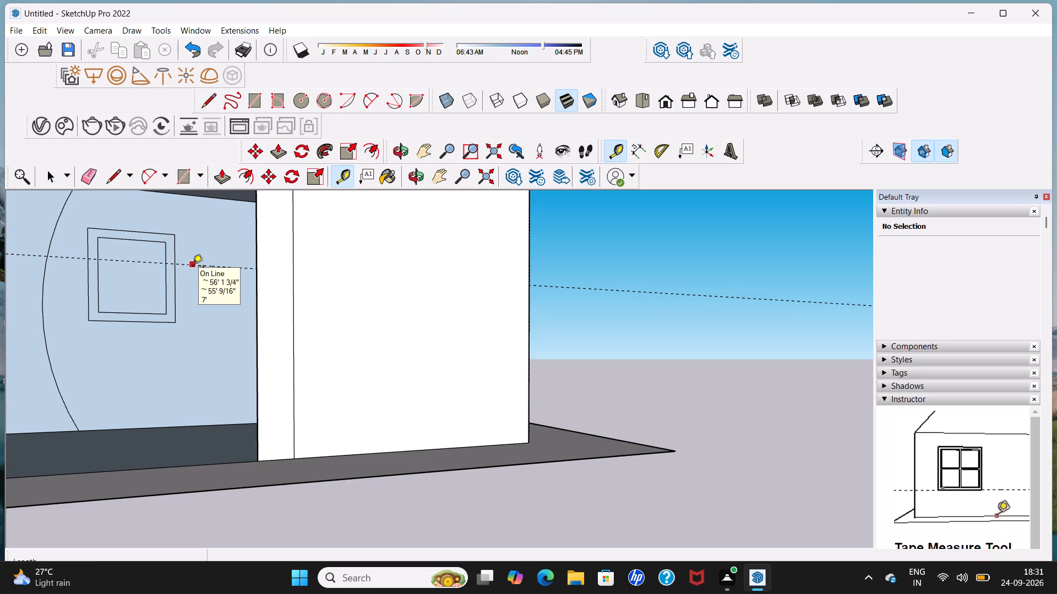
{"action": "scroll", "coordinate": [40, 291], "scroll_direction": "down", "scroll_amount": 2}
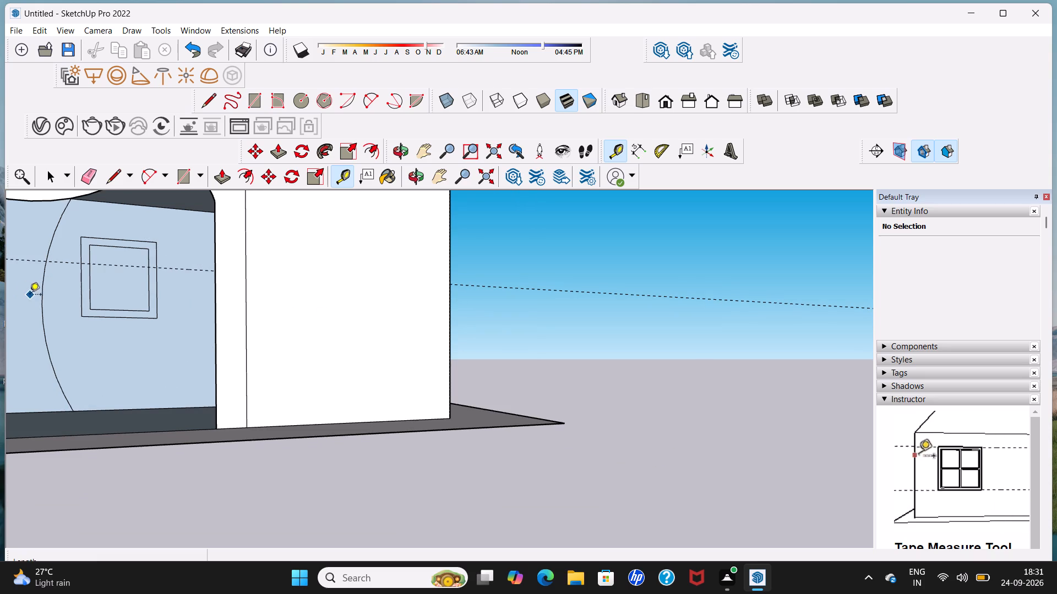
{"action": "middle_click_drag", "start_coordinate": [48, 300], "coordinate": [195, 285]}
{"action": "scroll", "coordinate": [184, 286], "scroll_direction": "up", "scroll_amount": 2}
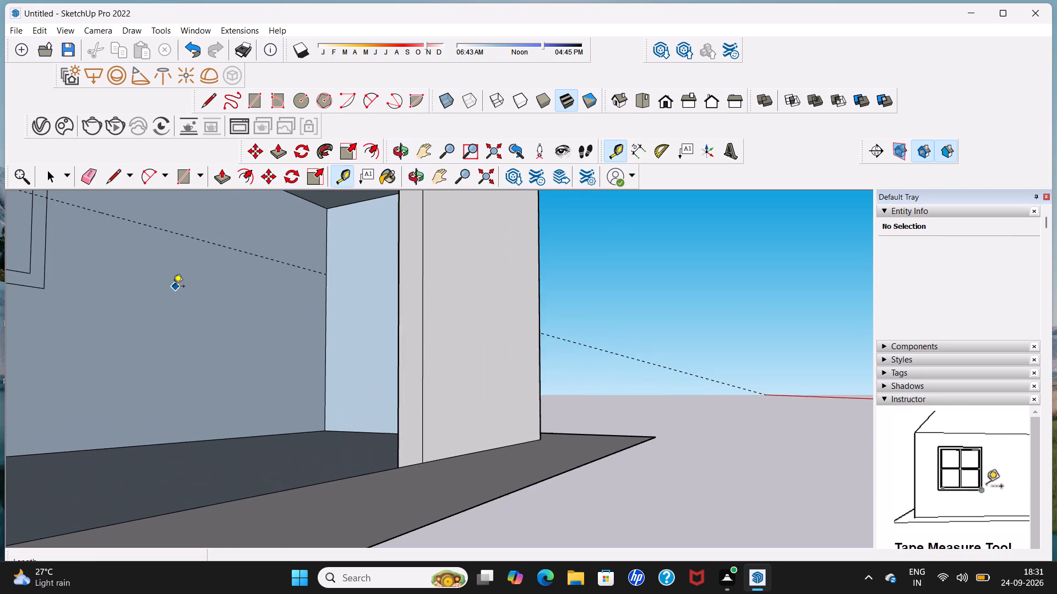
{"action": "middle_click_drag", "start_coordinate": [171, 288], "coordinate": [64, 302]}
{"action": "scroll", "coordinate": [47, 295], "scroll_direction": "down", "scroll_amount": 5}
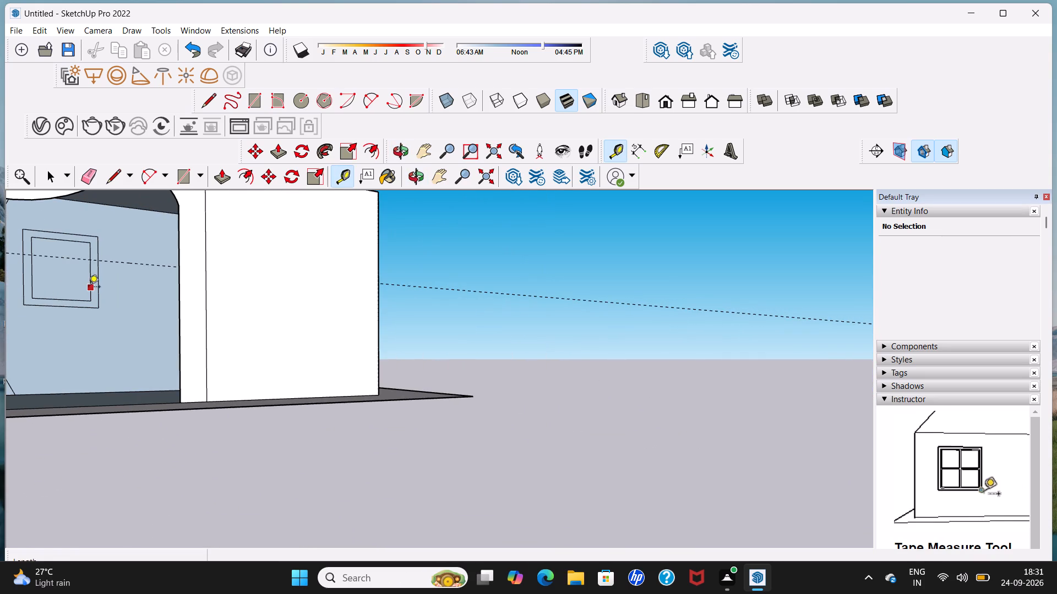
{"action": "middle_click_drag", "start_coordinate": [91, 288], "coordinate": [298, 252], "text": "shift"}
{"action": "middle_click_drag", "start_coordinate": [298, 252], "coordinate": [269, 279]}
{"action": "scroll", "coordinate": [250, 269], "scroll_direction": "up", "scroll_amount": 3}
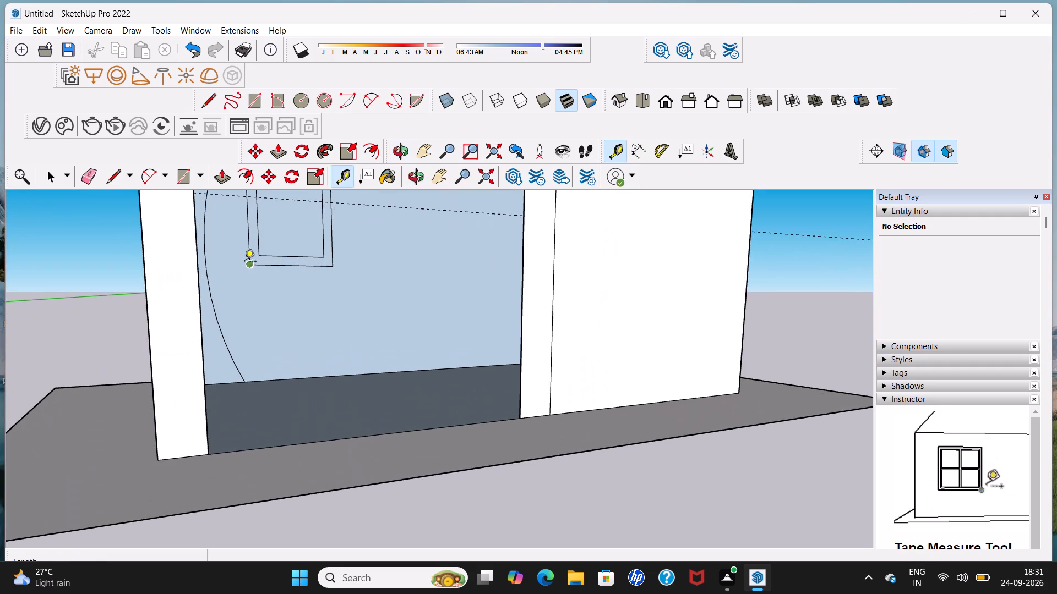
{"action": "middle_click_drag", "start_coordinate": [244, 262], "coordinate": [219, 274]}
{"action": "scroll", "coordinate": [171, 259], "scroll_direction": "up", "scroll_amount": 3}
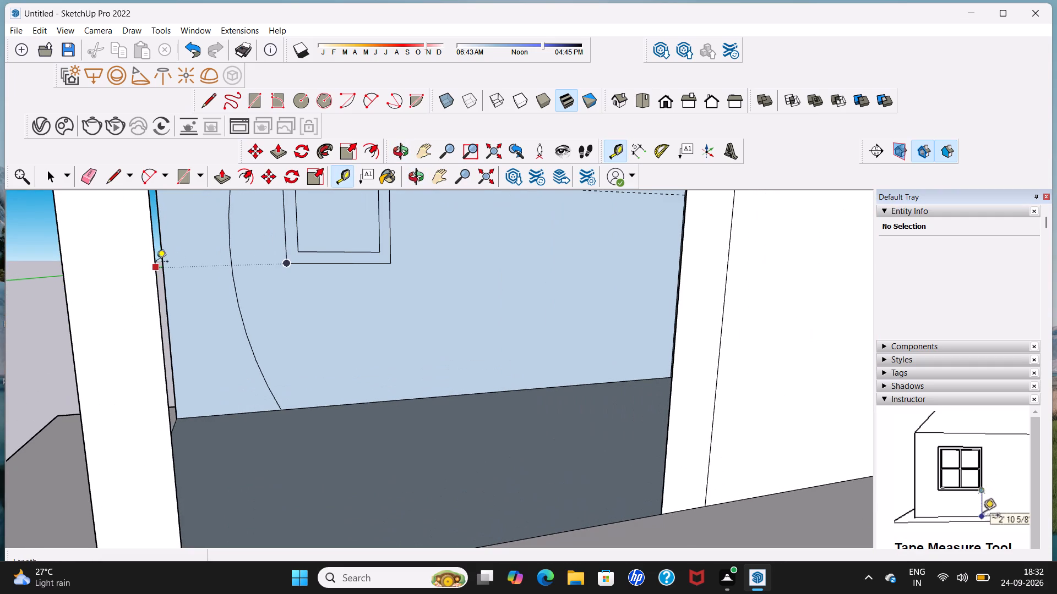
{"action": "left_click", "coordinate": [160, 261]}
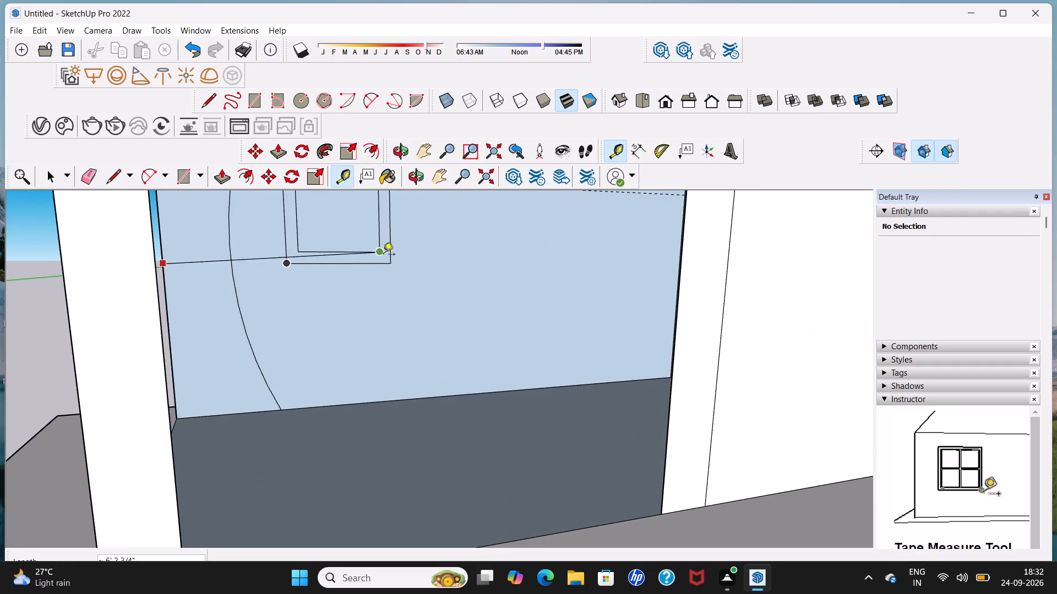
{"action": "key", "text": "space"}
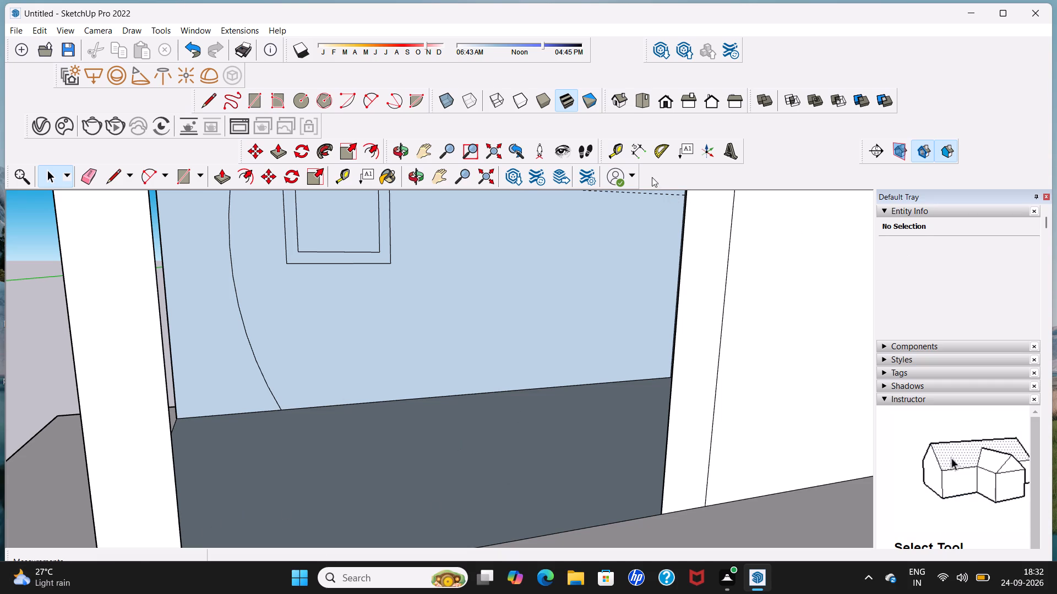
Place a vertical guide on the inner back wall, about 7' 7" from the vertical wall edge beyond the window.
{"action": "left_click", "coordinate": [619, 154]}
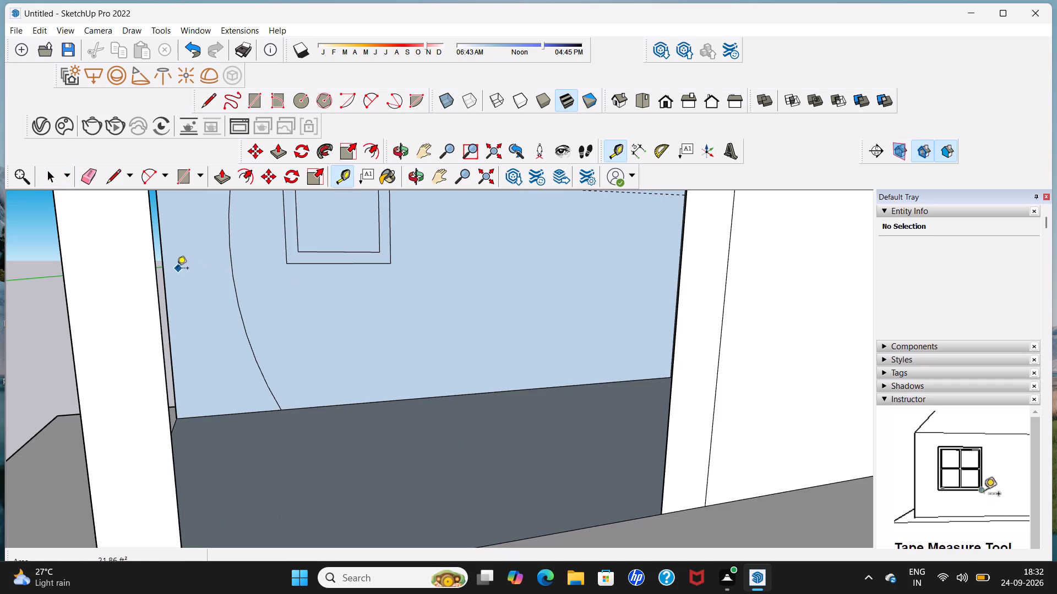
{"action": "left_click", "coordinate": [165, 273]}
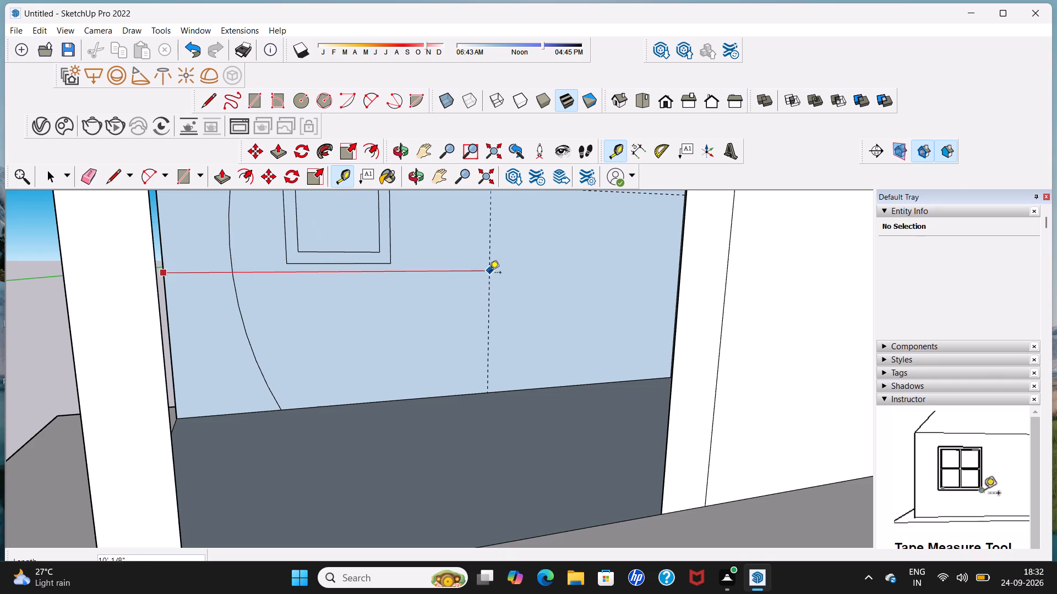
{"action": "scroll", "coordinate": [494, 272], "scroll_direction": "down", "scroll_amount": 5}
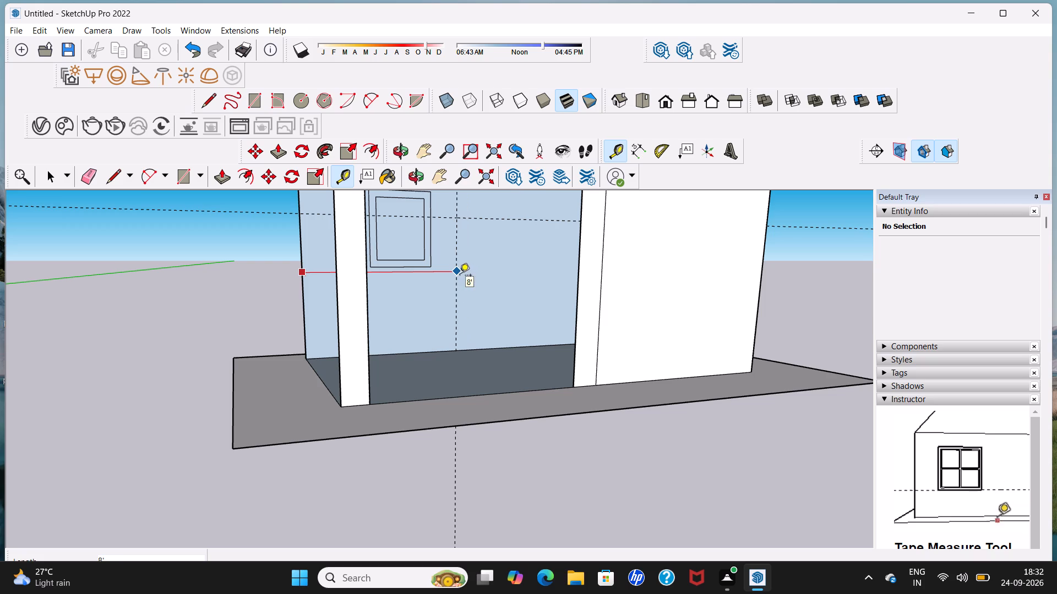
{"action": "scroll", "coordinate": [457, 276], "scroll_direction": "up", "scroll_amount": 3}
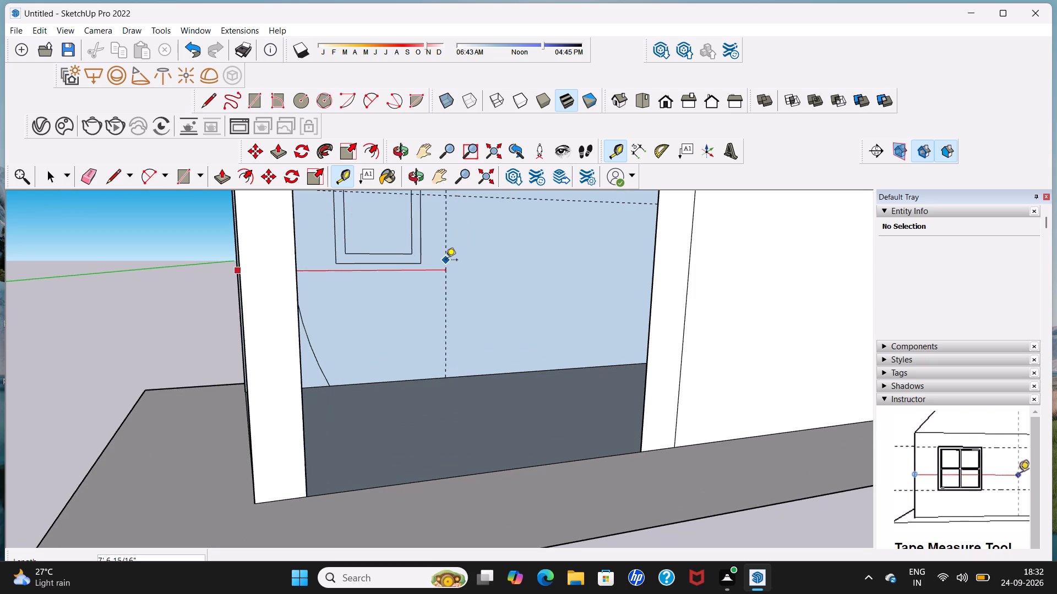
{"action": "left_click", "coordinate": [446, 261]}
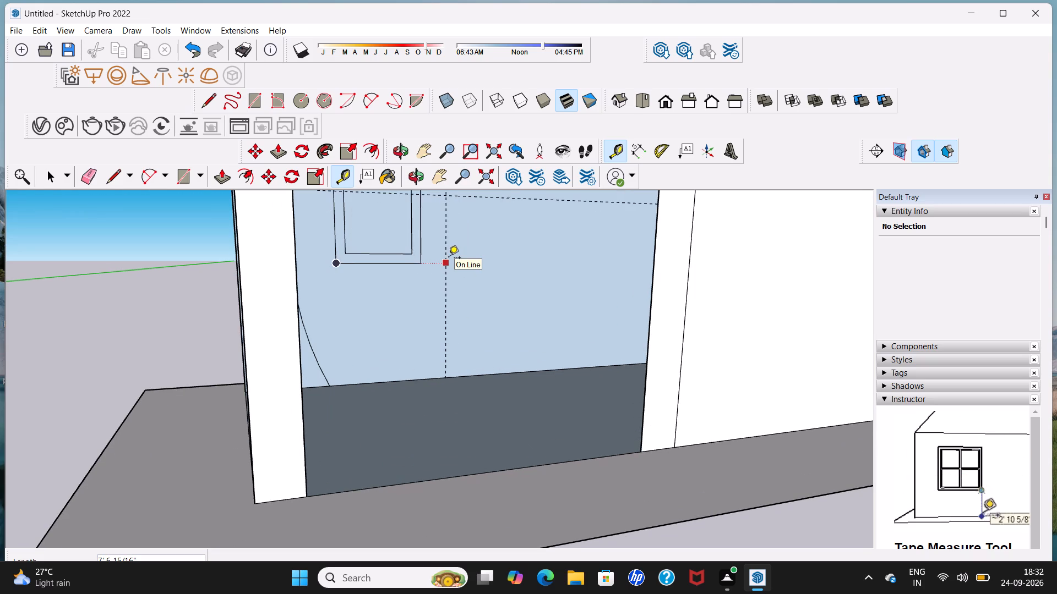
{"action": "left_click", "coordinate": [449, 258]}
{"action": "key", "text": "space"}
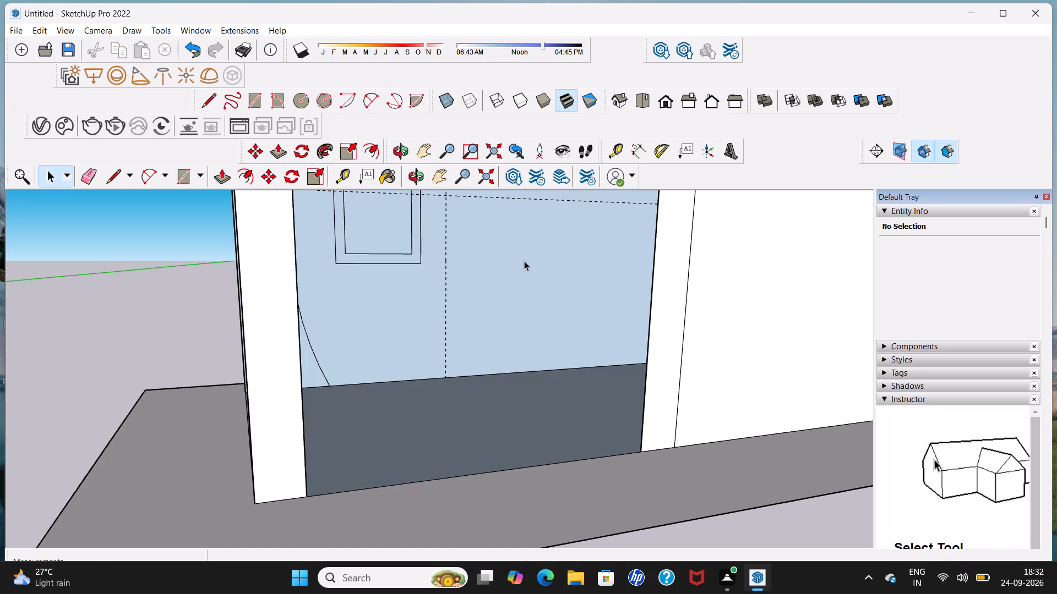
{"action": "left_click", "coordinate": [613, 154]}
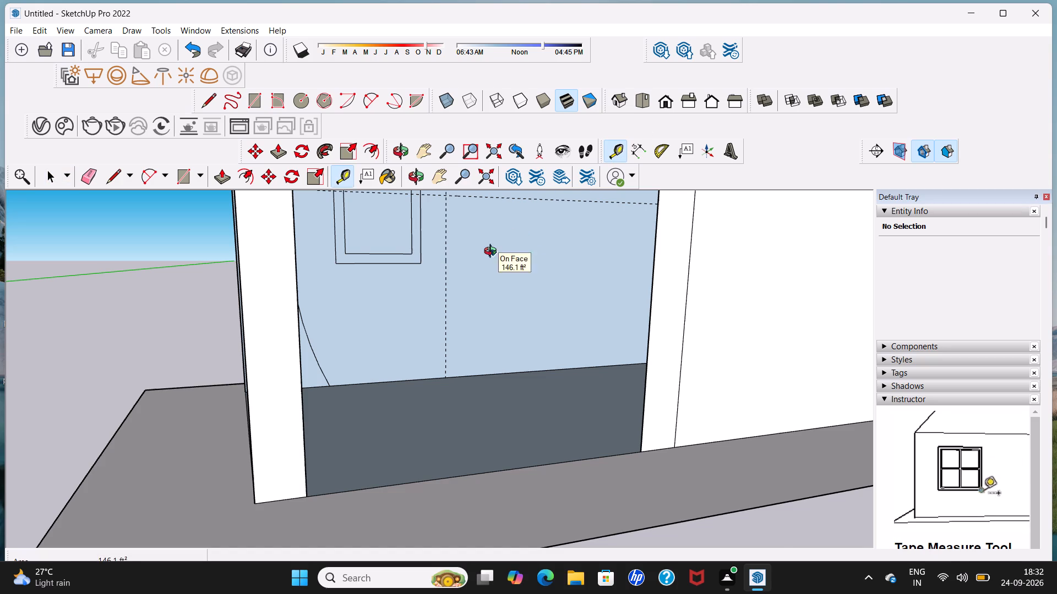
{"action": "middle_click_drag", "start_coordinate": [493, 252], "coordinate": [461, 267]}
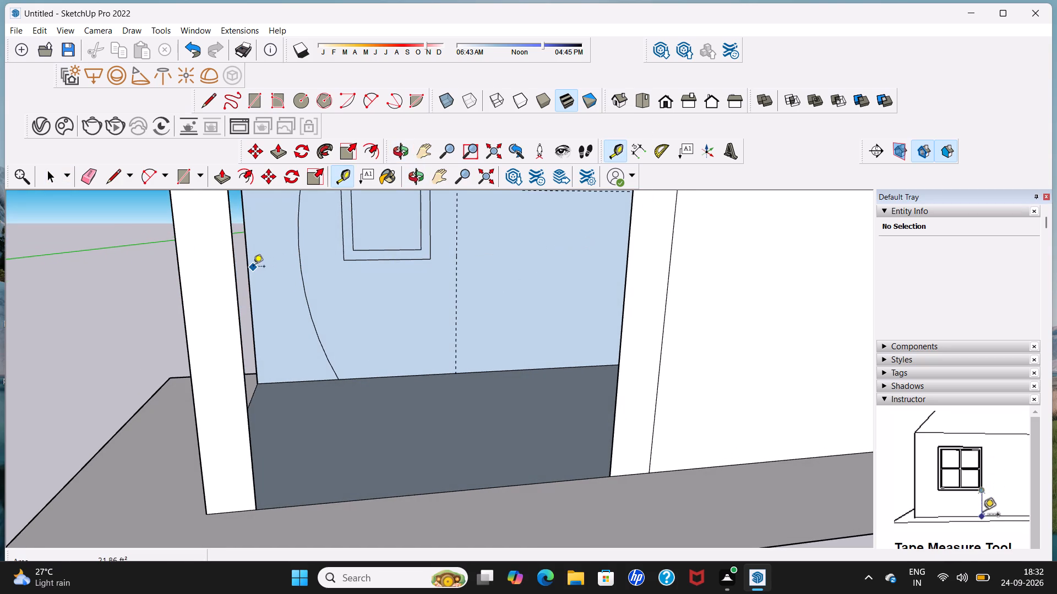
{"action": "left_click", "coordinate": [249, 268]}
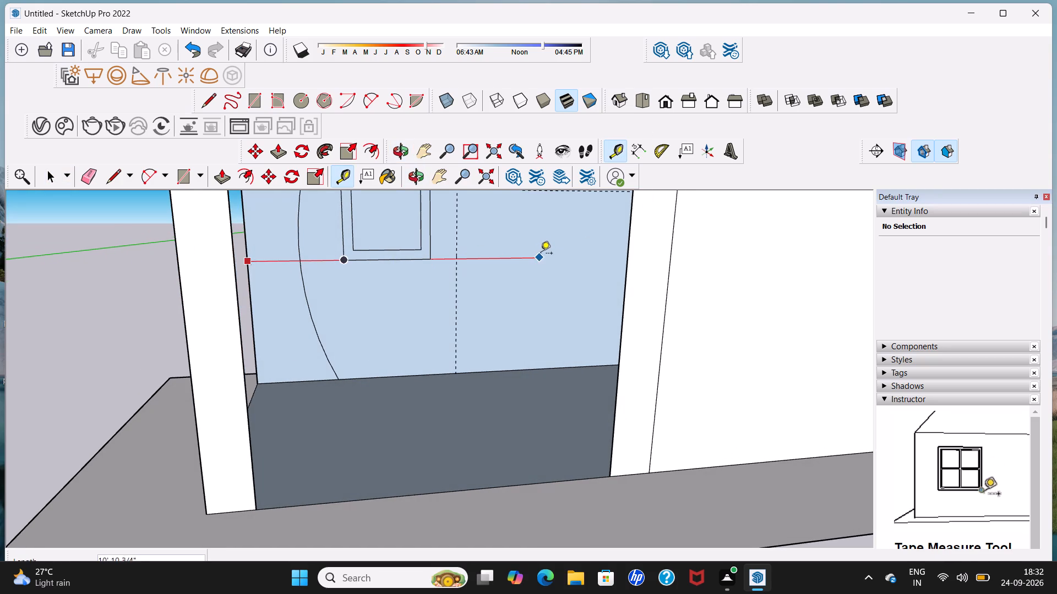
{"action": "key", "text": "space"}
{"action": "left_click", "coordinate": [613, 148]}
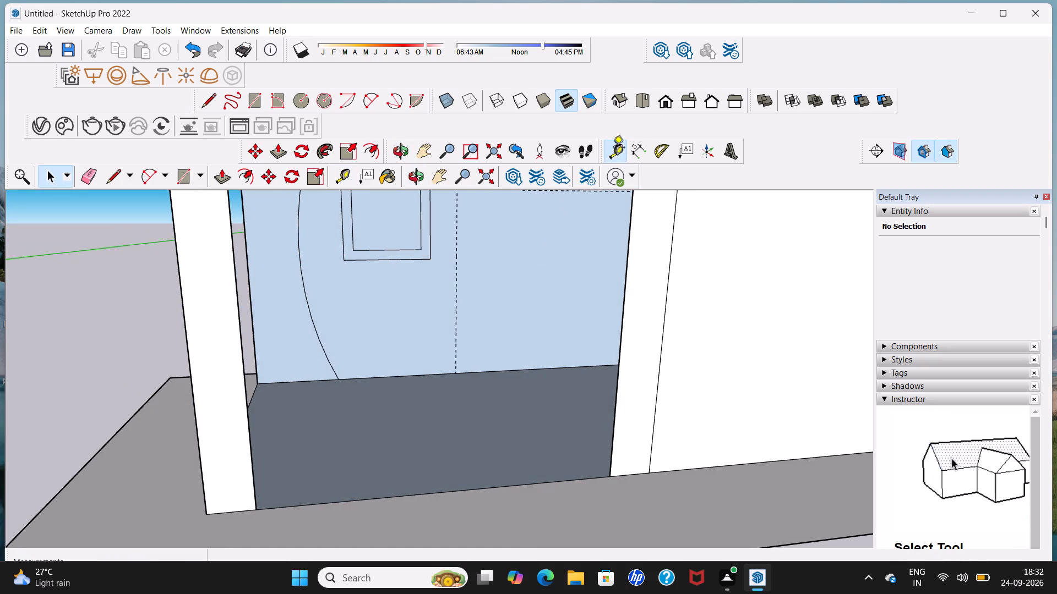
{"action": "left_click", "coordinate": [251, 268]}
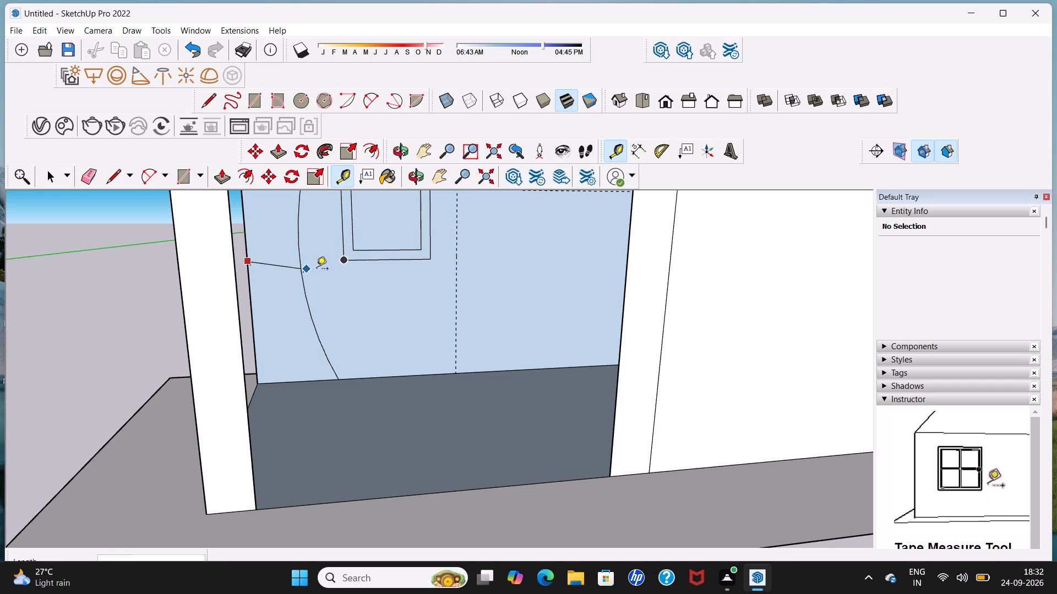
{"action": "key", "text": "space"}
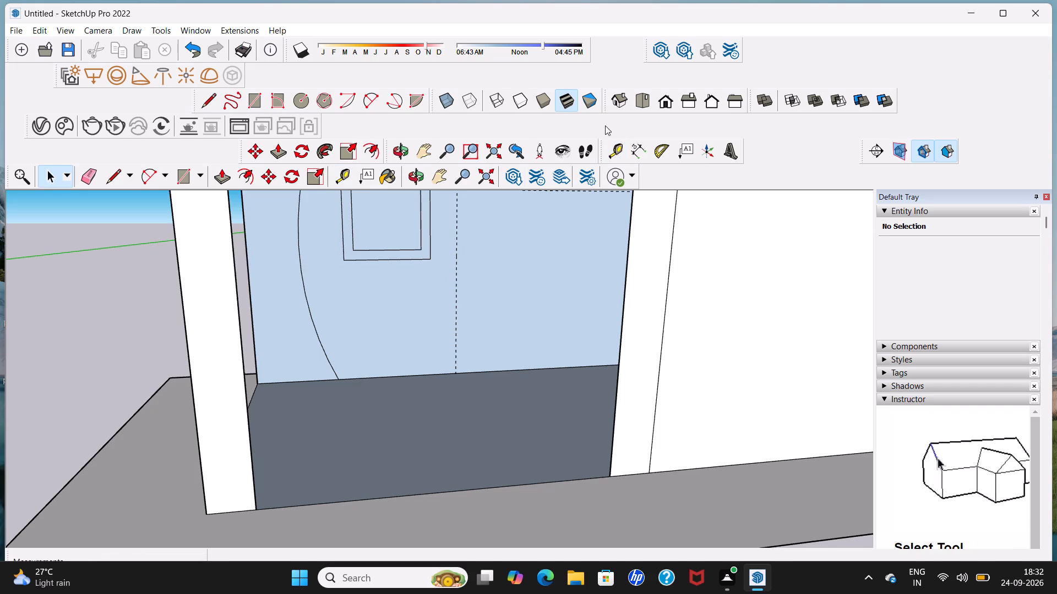
Place a second vertical guide on the inner back wall, about 12' 11" from the same vertical wall edge.
{"action": "left_click", "coordinate": [619, 151]}
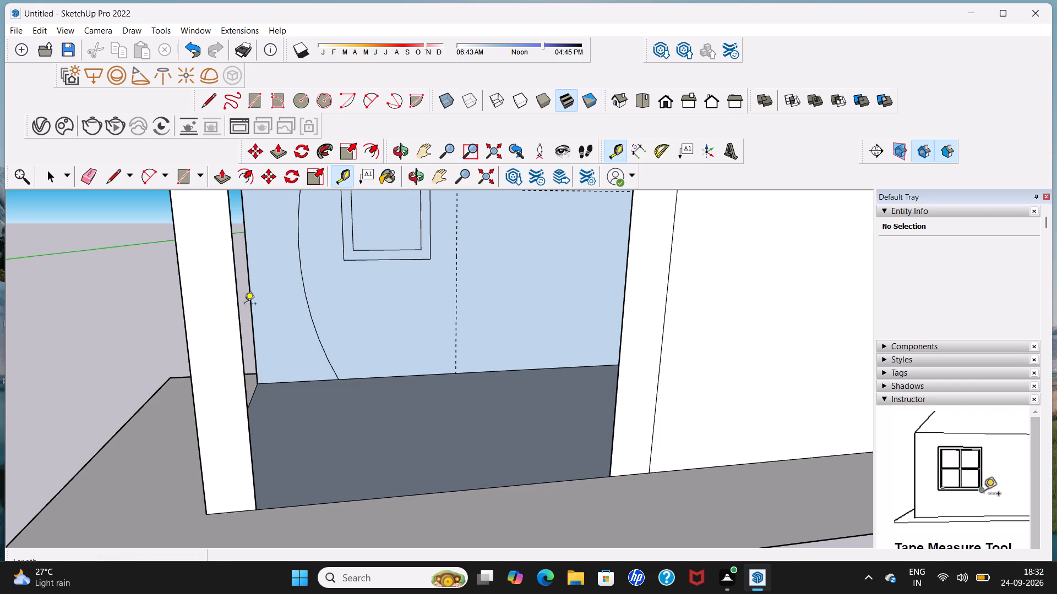
{"action": "left_click", "coordinate": [250, 304]}
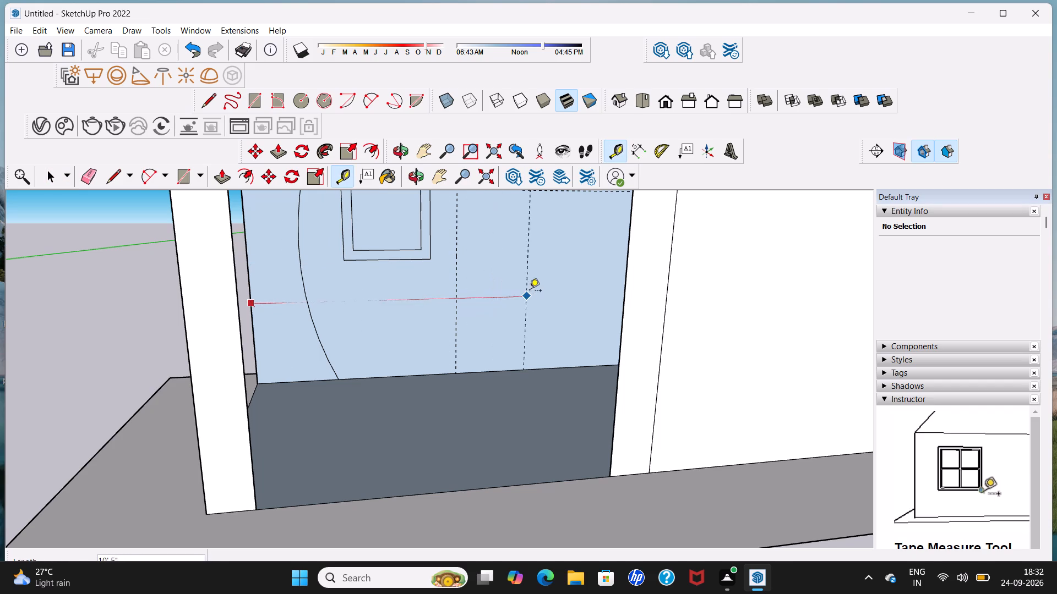
{"action": "scroll", "coordinate": [543, 295], "scroll_direction": "down", "scroll_amount": 3}
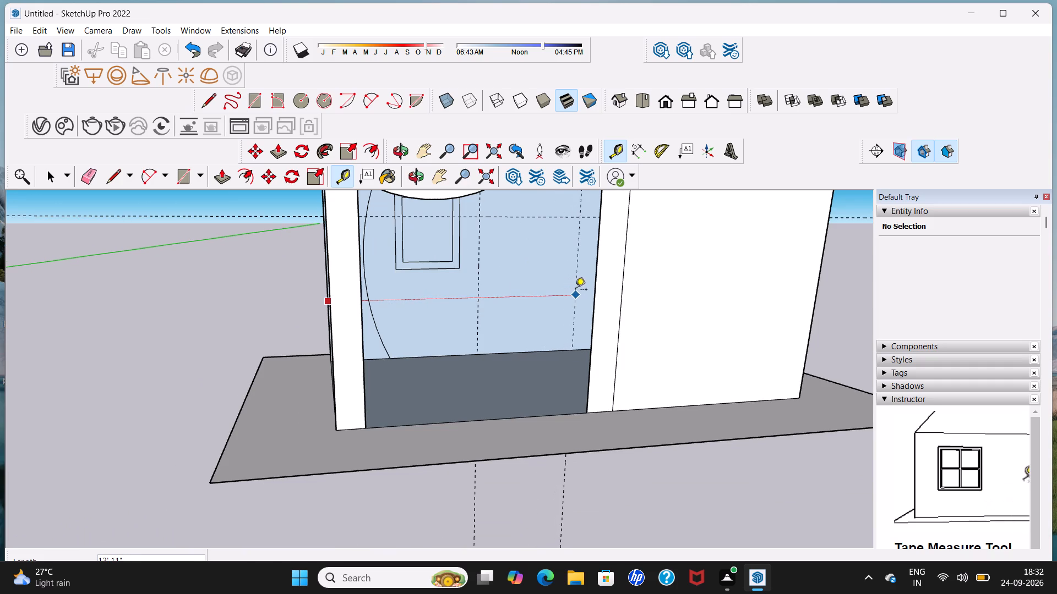
{"action": "left_click", "coordinate": [574, 291]}
{"action": "key", "text": "space"}
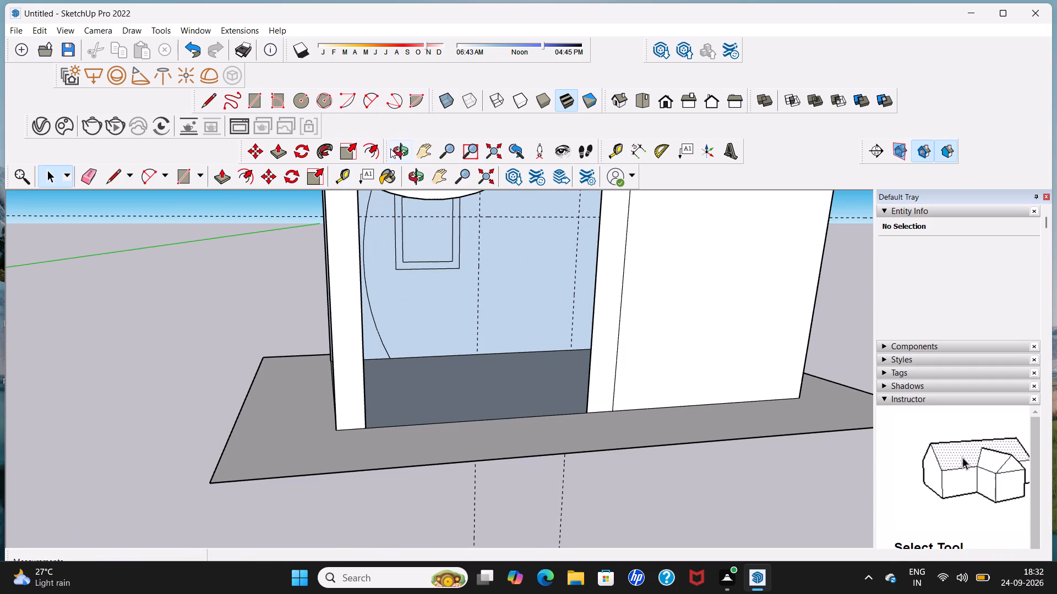
{"action": "left_click", "coordinate": [377, 155]}
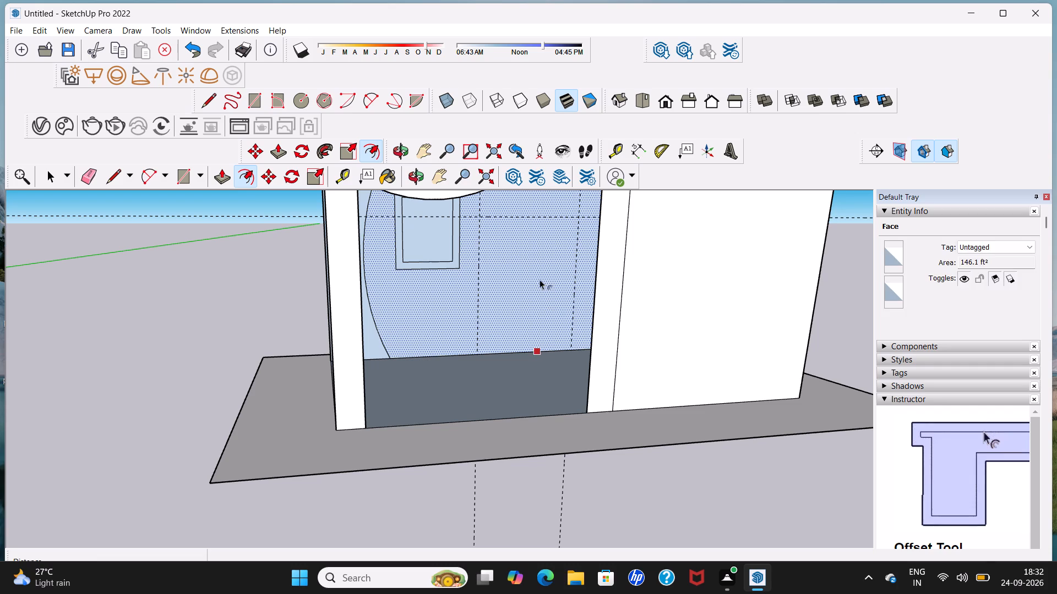
{"action": "key", "text": "space"}
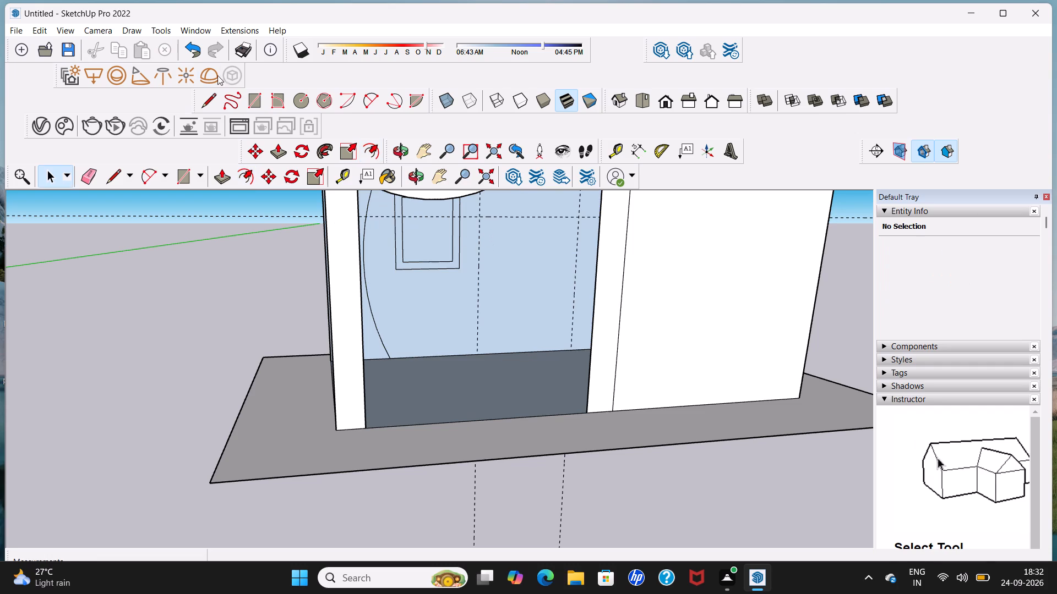
Draw a door outline about 5' 3" wide and 7' high with lines along the back-wall guides down to the floor.
{"action": "left_click", "coordinate": [206, 102]}
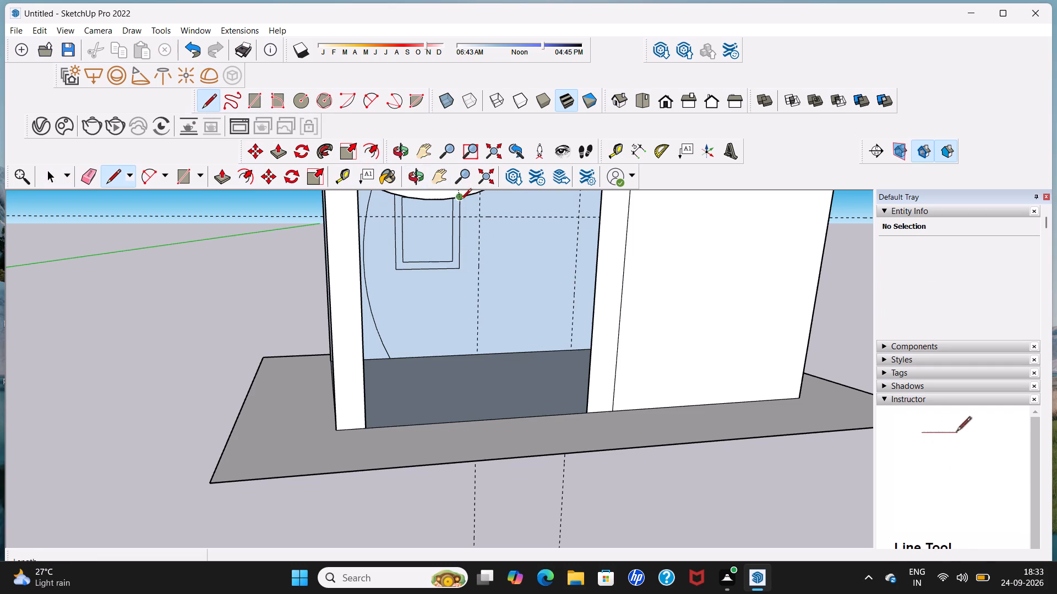
{"action": "left_click", "coordinate": [482, 217]}
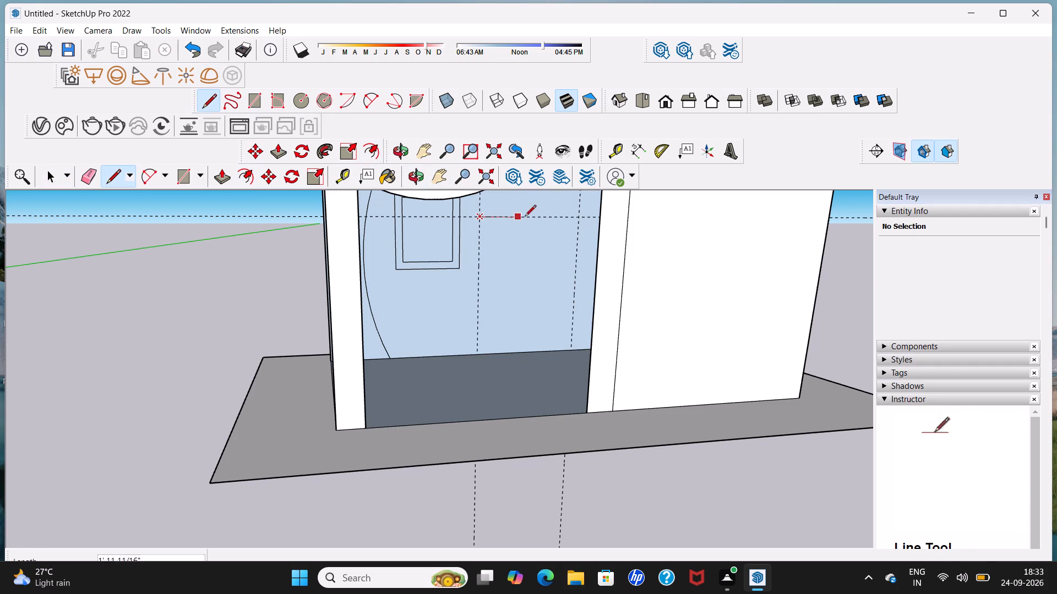
{"action": "left_click", "coordinate": [581, 219]}
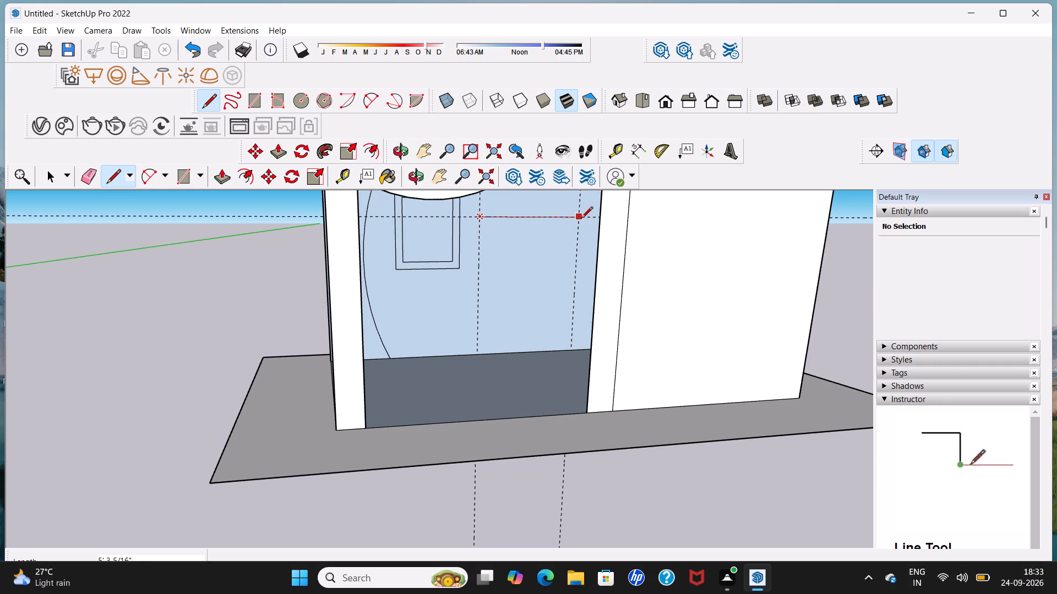
{"action": "left_click", "coordinate": [577, 349]}
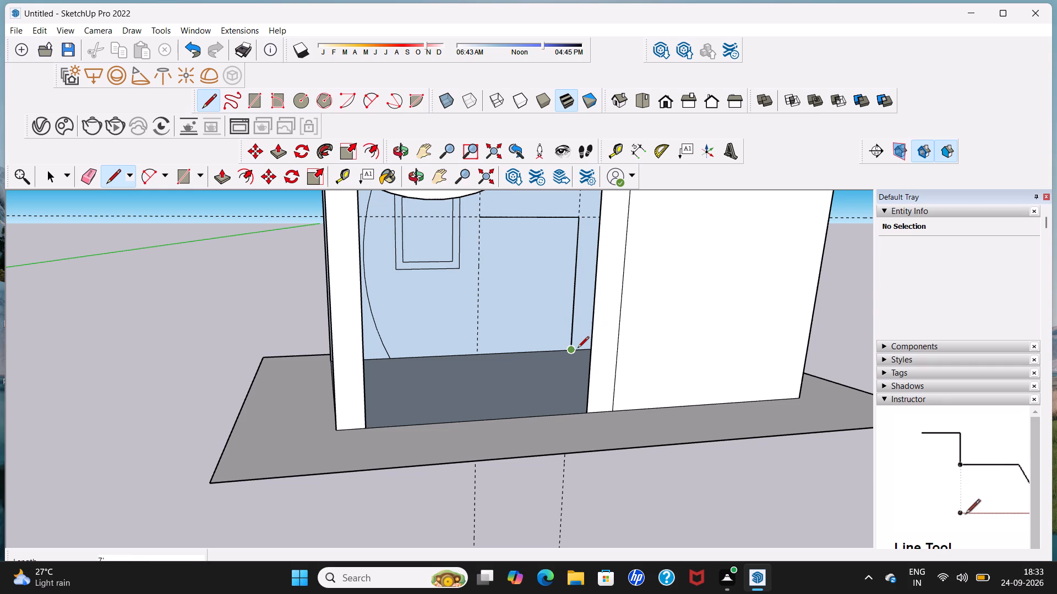
{"action": "left_click", "coordinate": [480, 351]}
{"action": "left_click", "coordinate": [478, 218]}
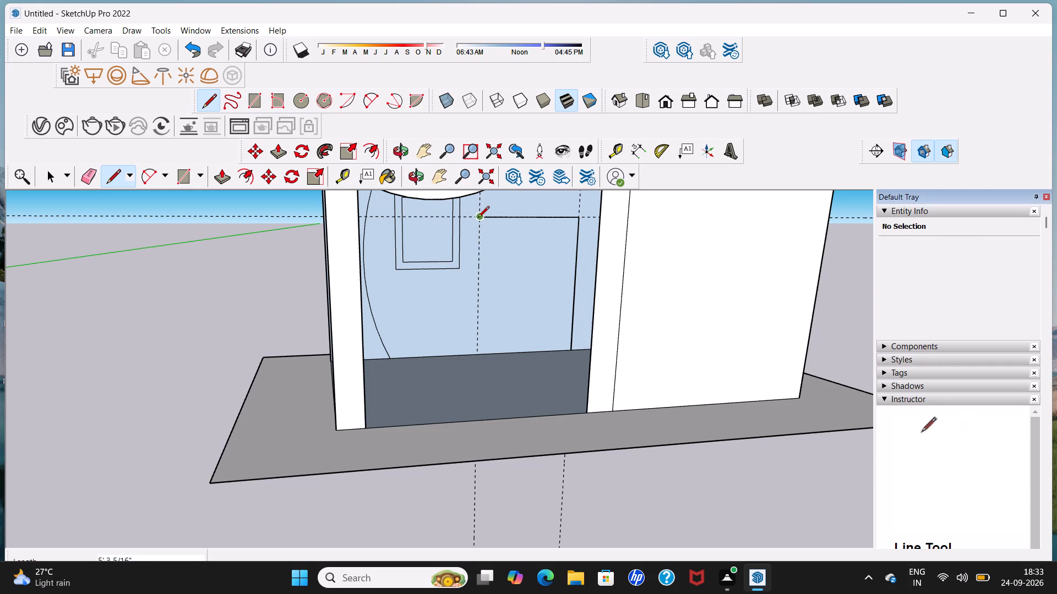
{"action": "left_click", "coordinate": [483, 354]}
{"action": "key", "text": "space"}
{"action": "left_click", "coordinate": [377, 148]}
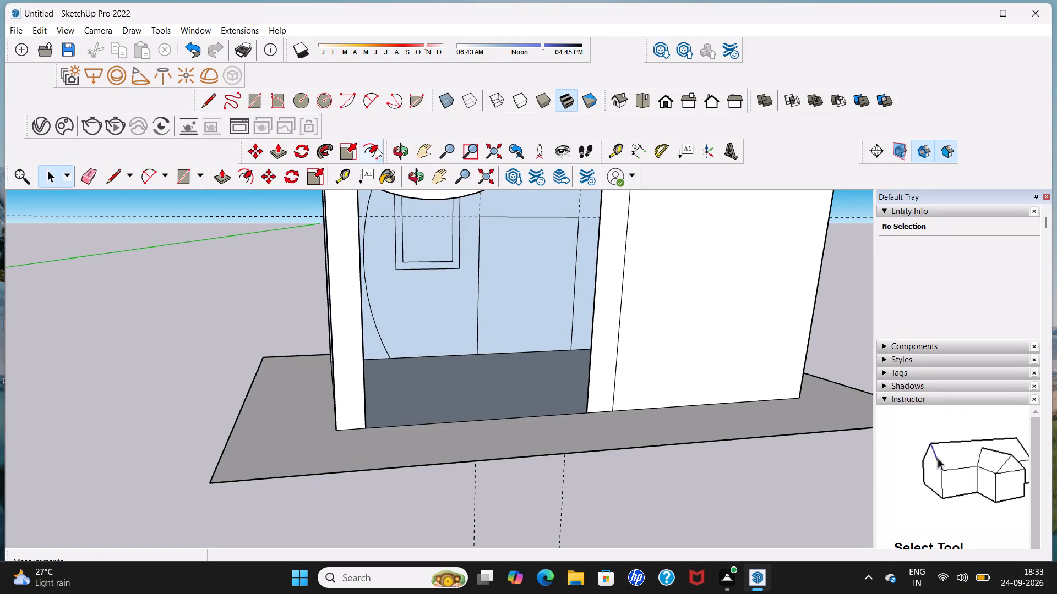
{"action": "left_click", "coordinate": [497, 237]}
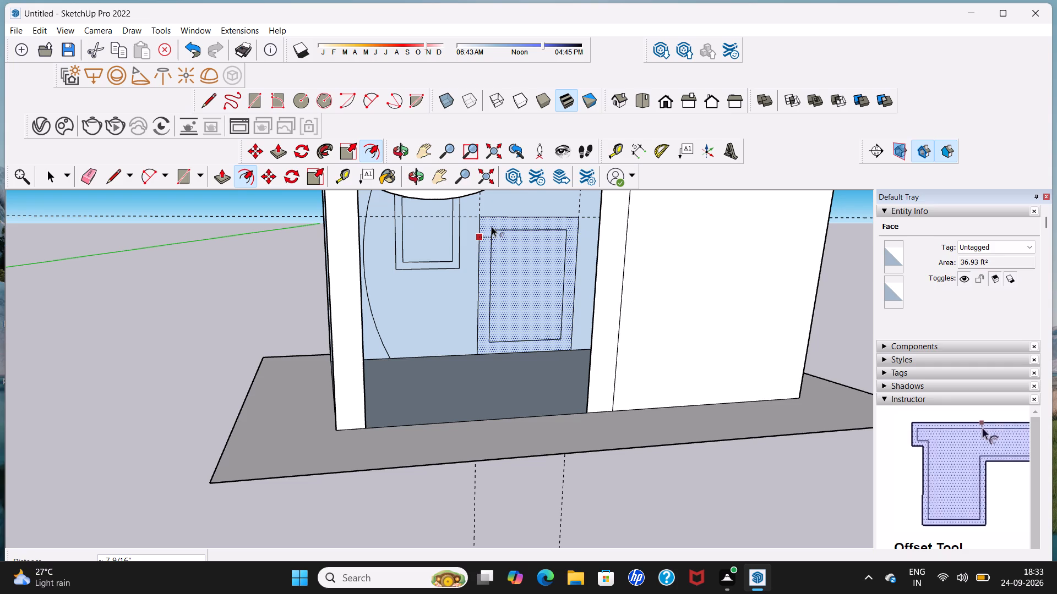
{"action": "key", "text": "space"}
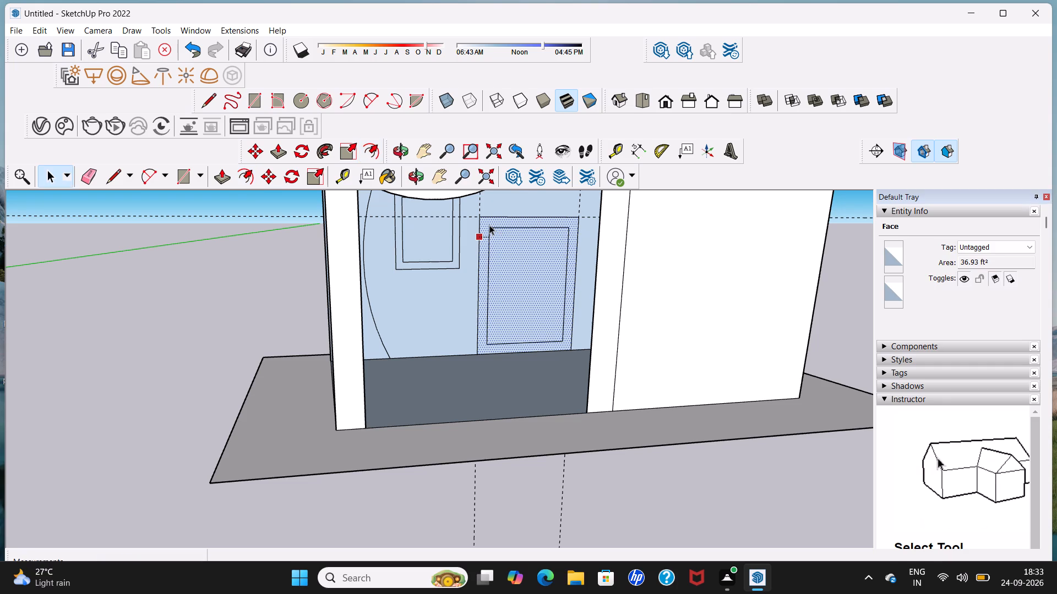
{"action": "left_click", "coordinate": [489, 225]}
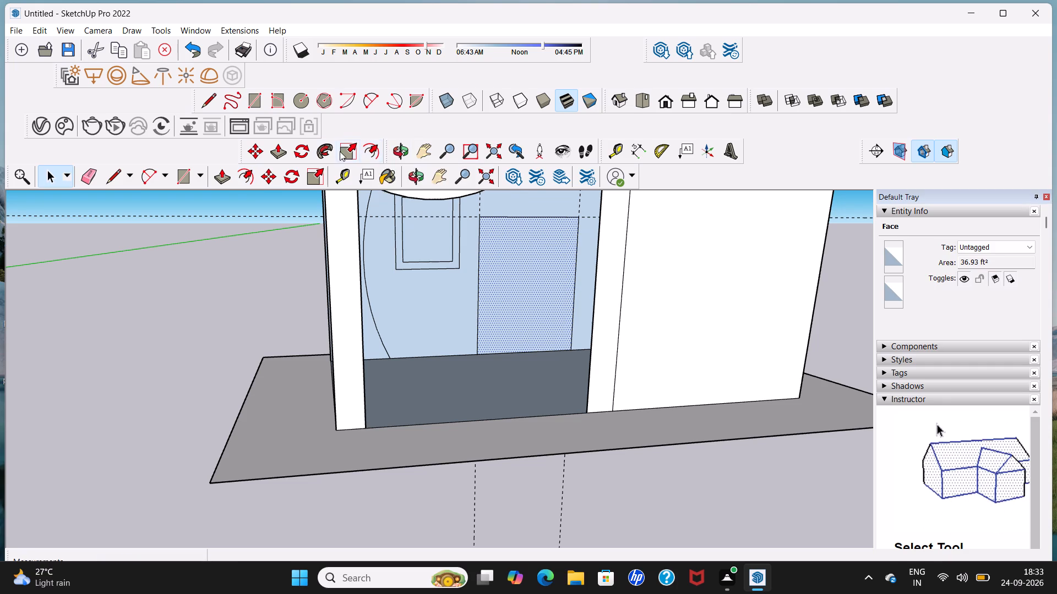
Offset the door outline on the inner back wall inward by about 4" to form the door frame.
{"action": "left_click", "coordinate": [258, 264]}
{"action": "left_click", "coordinate": [372, 151]}
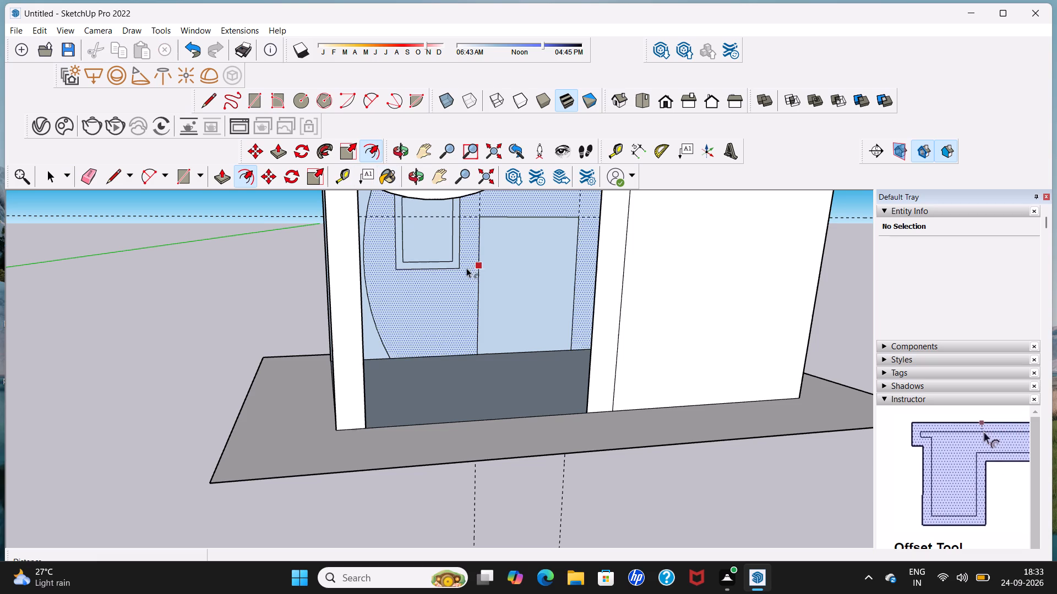
{"action": "left_click", "coordinate": [492, 268]}
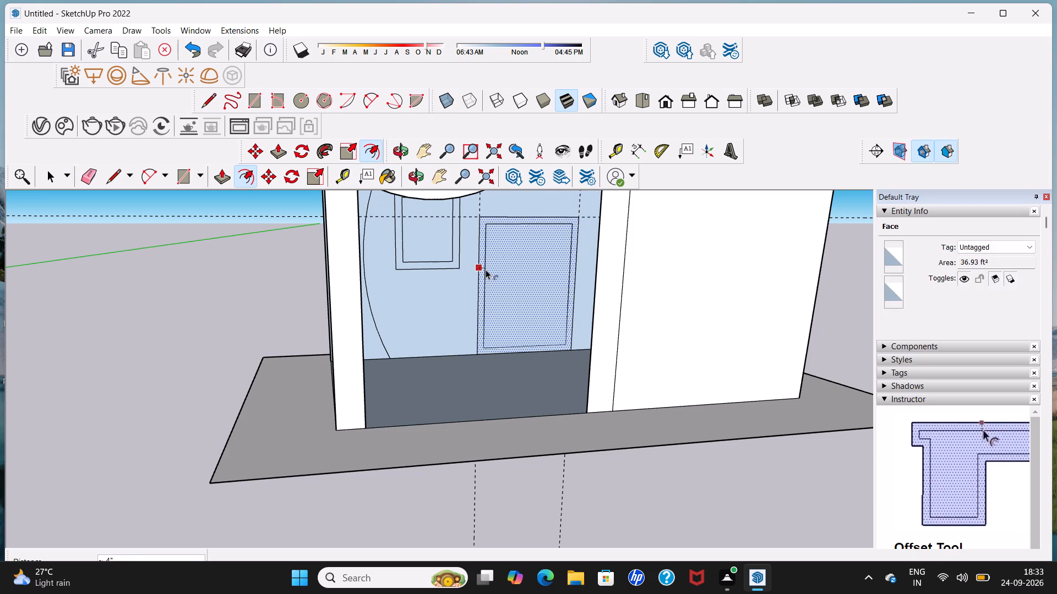
{"action": "left_click", "coordinate": [487, 271]}
{"action": "middle_click_drag", "start_coordinate": [487, 271], "coordinate": [454, 260]}
{"action": "scroll", "coordinate": [454, 259], "scroll_direction": "up", "scroll_amount": 1}
{"action": "scroll", "coordinate": [454, 259], "scroll_direction": "down", "scroll_amount": 9}
{"action": "key", "text": "space"}
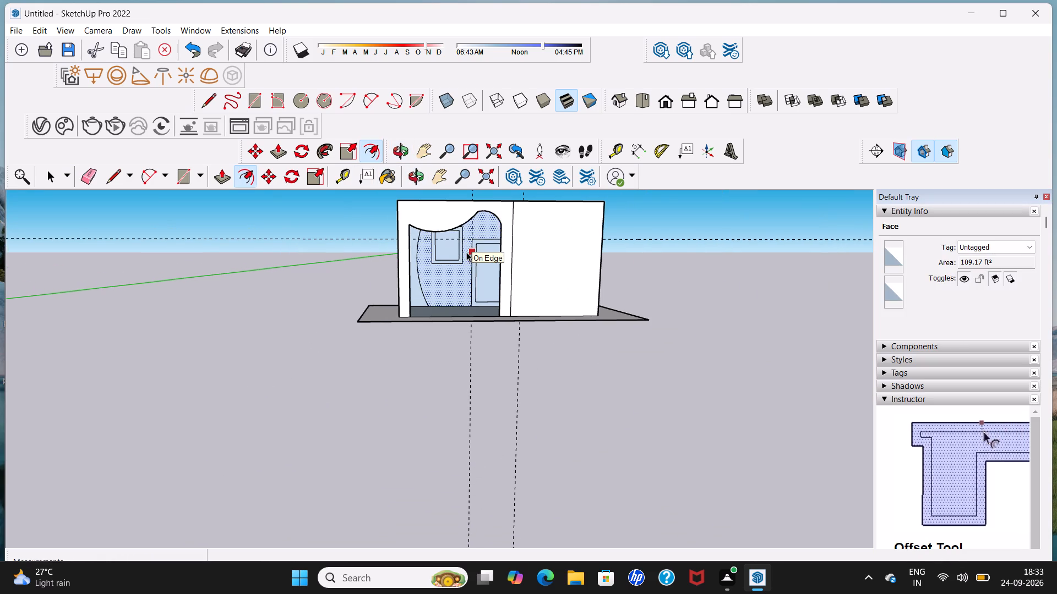
{"action": "left_click", "coordinate": [299, 262]}
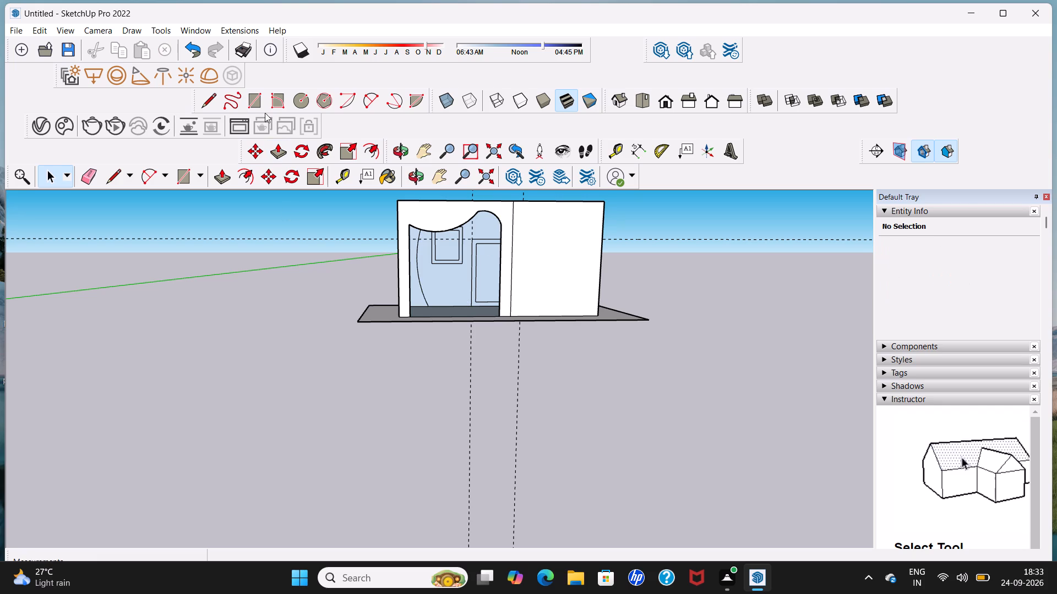
Erase the horizontal guide and the two vertical guides used to lay out the door.
{"action": "left_click", "coordinate": [88, 175]}
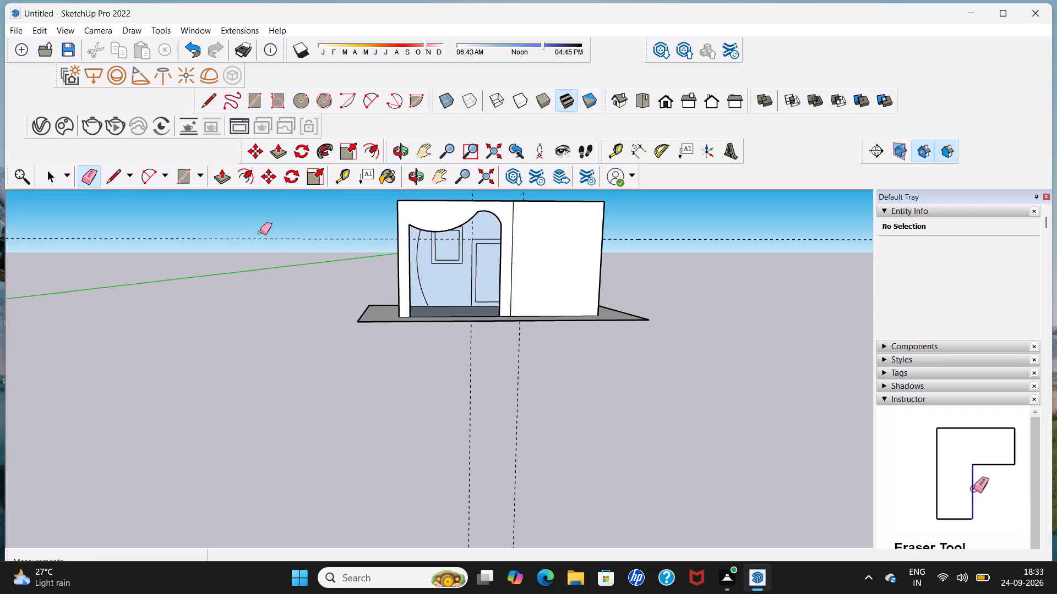
{"action": "left_click_drag", "start_coordinate": [262, 231], "coordinate": [287, 292]}
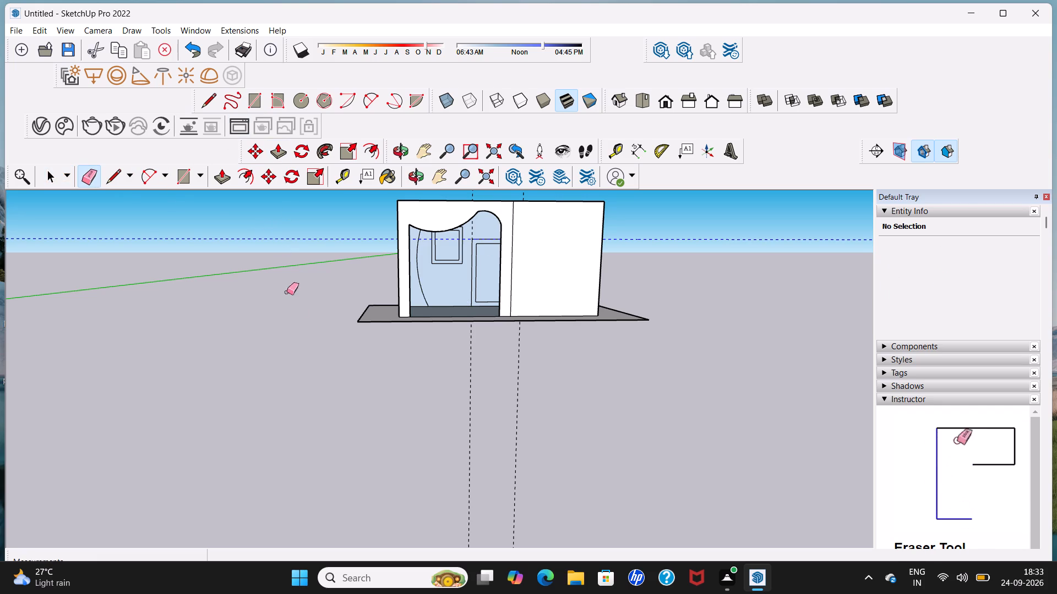
{"action": "left_click_drag", "start_coordinate": [287, 292], "coordinate": [532, 426]}
{"action": "left_click_drag", "start_coordinate": [459, 423], "coordinate": [493, 423]}
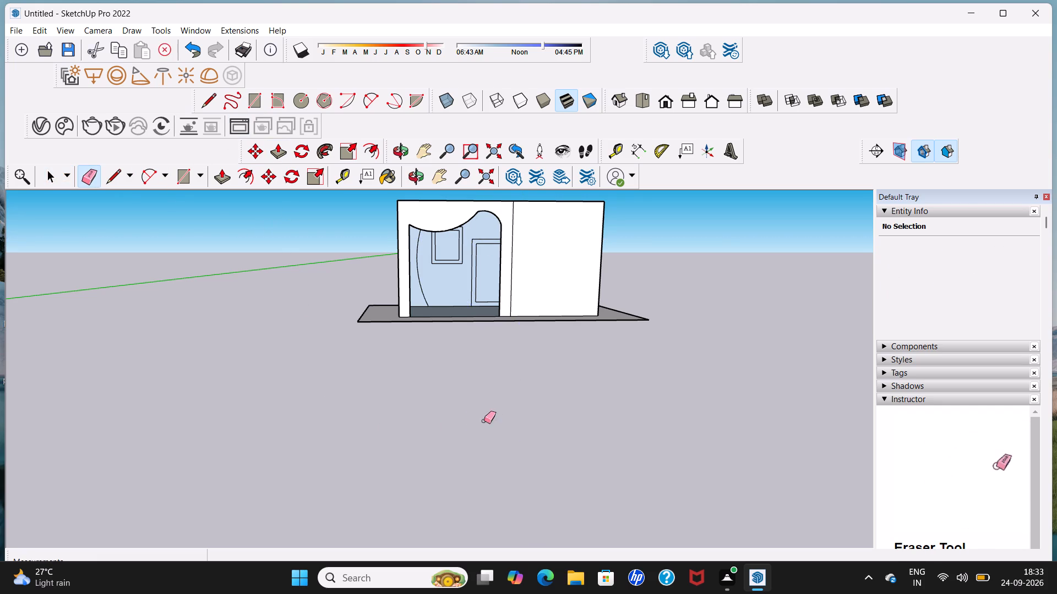
{"action": "scroll", "coordinate": [482, 387], "scroll_direction": "down", "scroll_amount": 5}
{"action": "key", "text": "space"}
Examine the window and door frame outlines on the back wall through the curved front opening.
{"action": "middle_click_drag", "start_coordinate": [449, 264], "coordinate": [484, 257]}
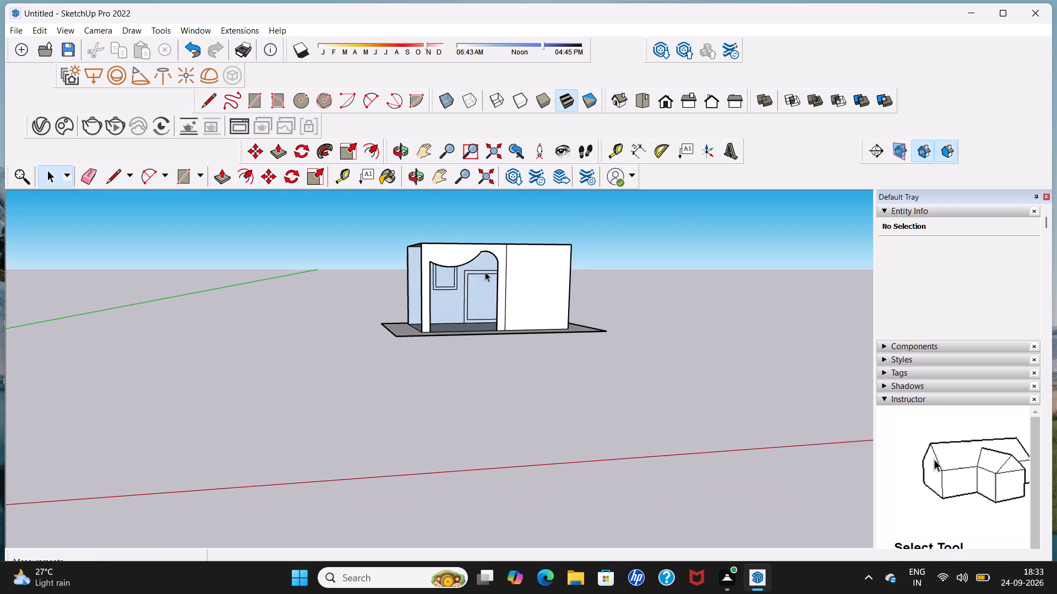
{"action": "scroll", "coordinate": [485, 277], "scroll_direction": "up", "scroll_amount": 7}
{"action": "middle_click_drag", "start_coordinate": [491, 276], "coordinate": [482, 277], "text": "shift"}
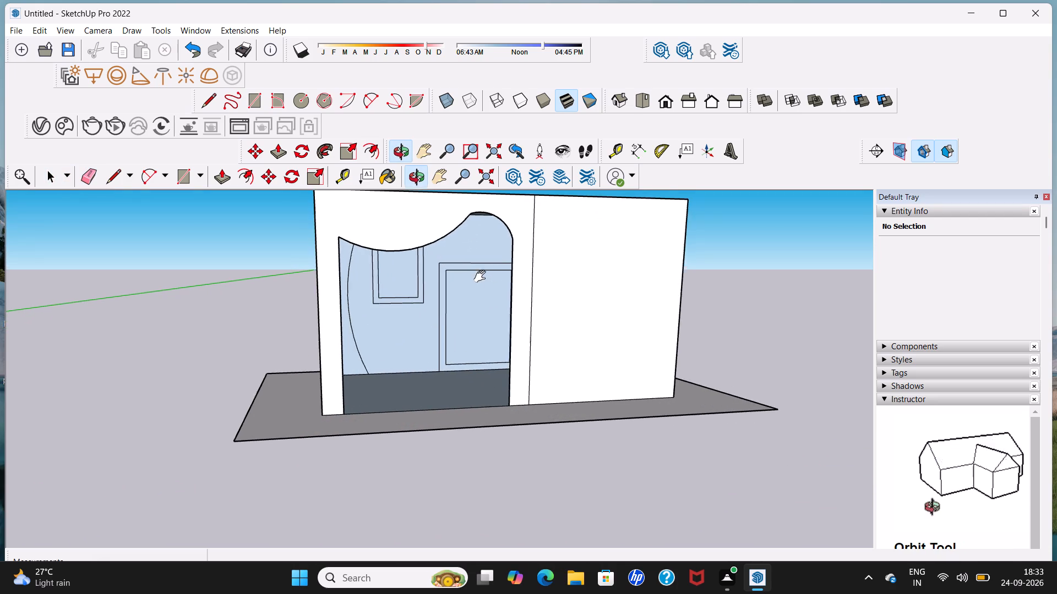
{"action": "middle_click_drag", "start_coordinate": [482, 277], "coordinate": [371, 283], "text": "shift"}
{"action": "middle_click_drag", "start_coordinate": [371, 283], "coordinate": [427, 278]}
{"action": "scroll", "coordinate": [355, 276], "scroll_direction": "up", "scroll_amount": 3}
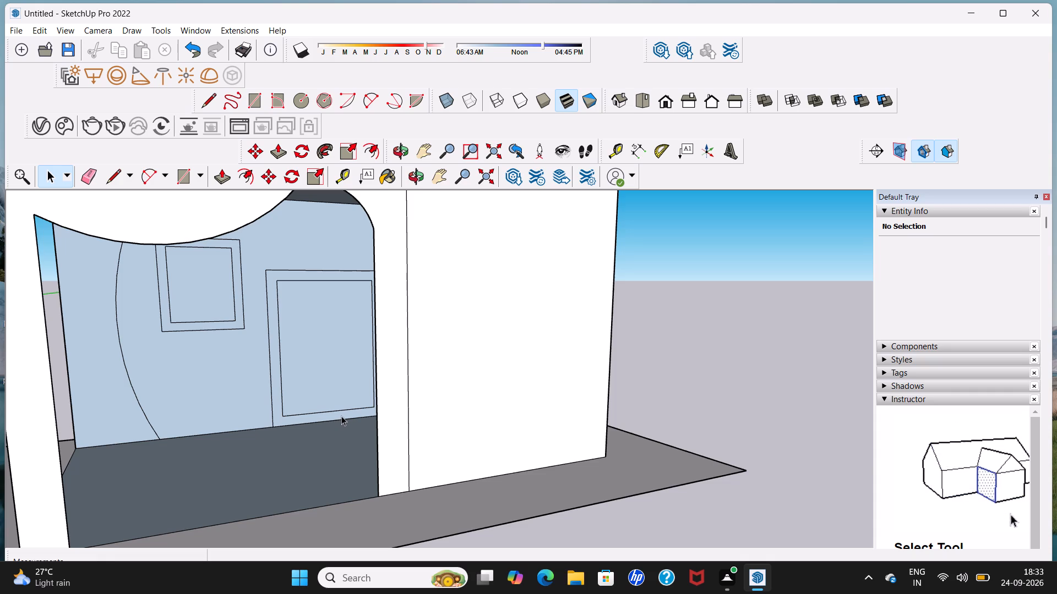
{"action": "scroll", "coordinate": [342, 416], "scroll_direction": "down", "scroll_amount": 4}
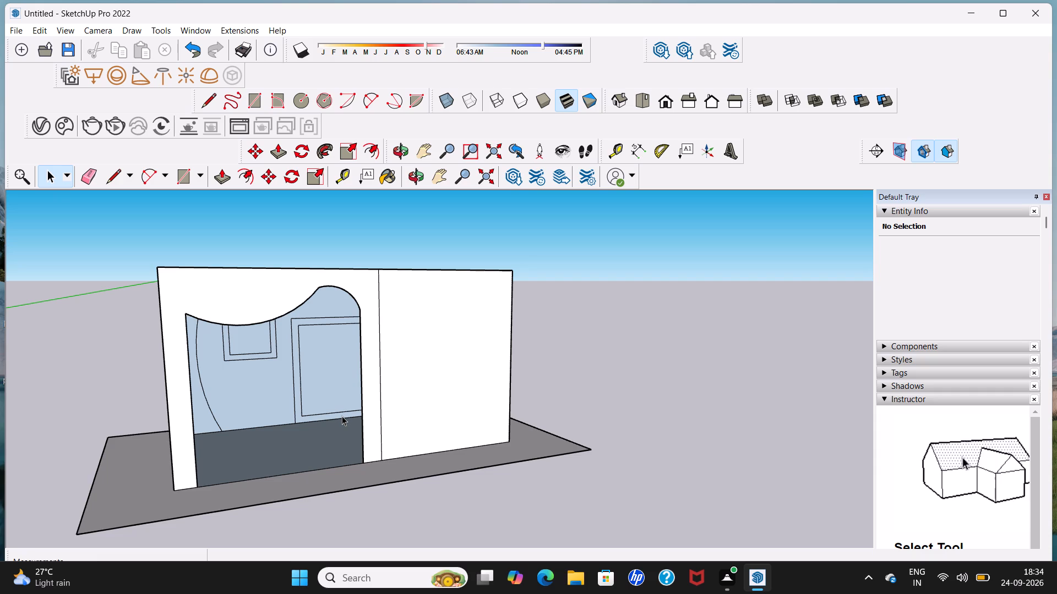
{"action": "middle_click_drag", "start_coordinate": [342, 416], "coordinate": [327, 406]}
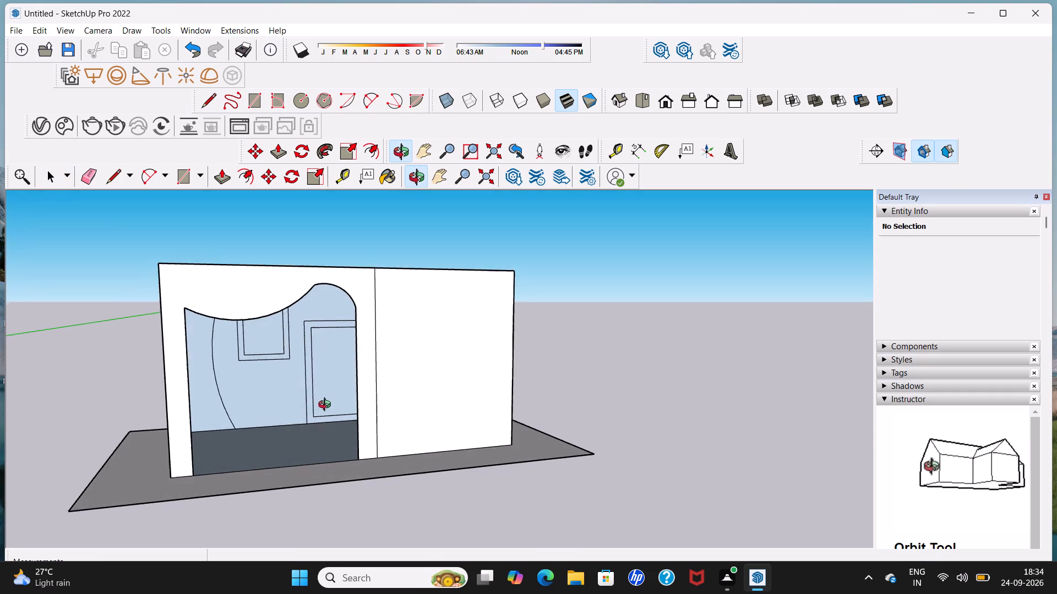
{"action": "middle_click_drag", "start_coordinate": [327, 406], "coordinate": [343, 403]}
{"action": "scroll", "coordinate": [334, 409], "scroll_direction": "up", "scroll_amount": 2}
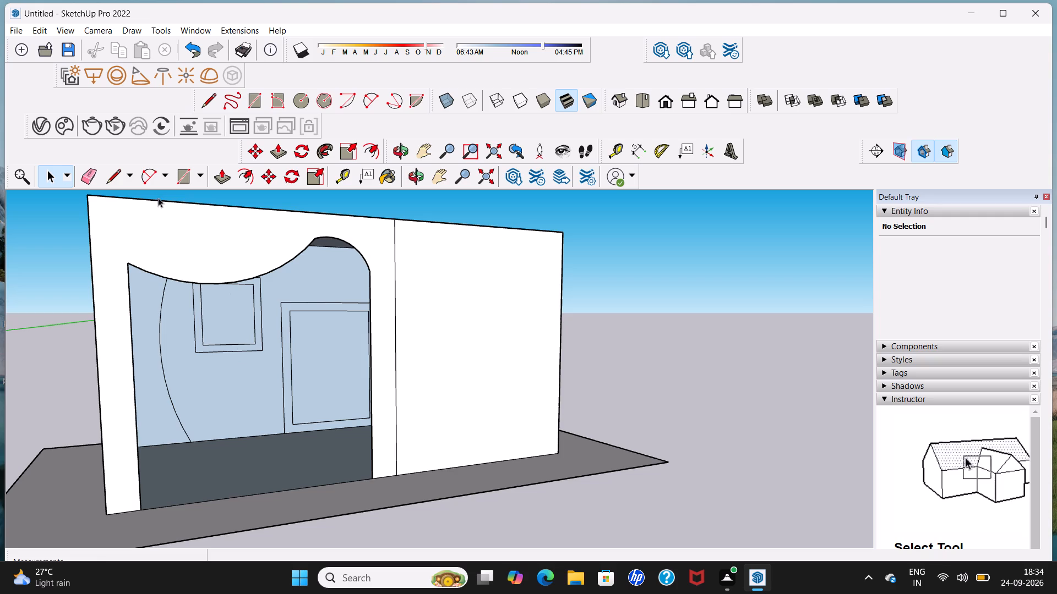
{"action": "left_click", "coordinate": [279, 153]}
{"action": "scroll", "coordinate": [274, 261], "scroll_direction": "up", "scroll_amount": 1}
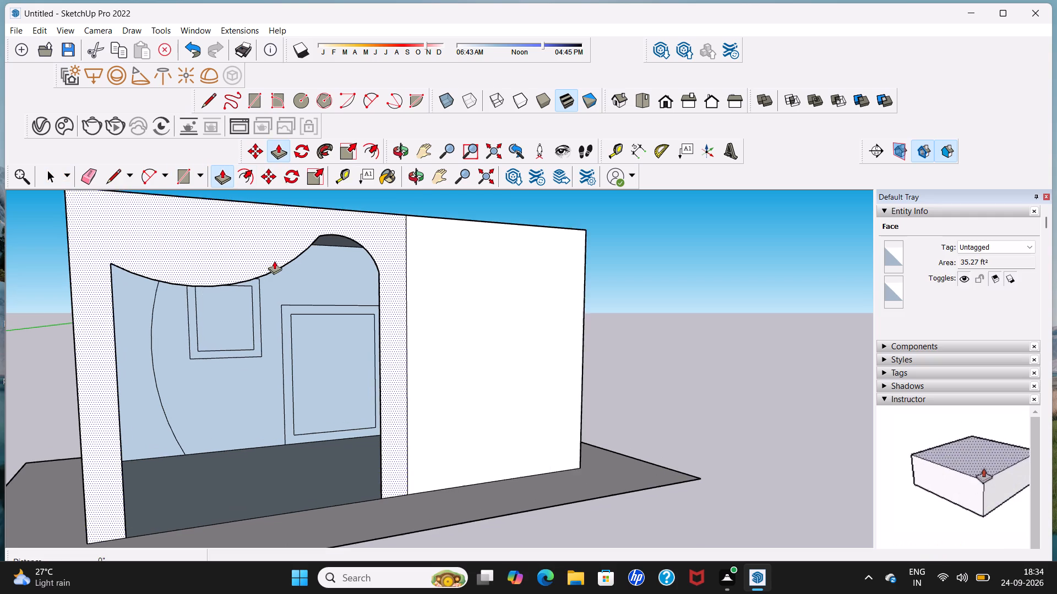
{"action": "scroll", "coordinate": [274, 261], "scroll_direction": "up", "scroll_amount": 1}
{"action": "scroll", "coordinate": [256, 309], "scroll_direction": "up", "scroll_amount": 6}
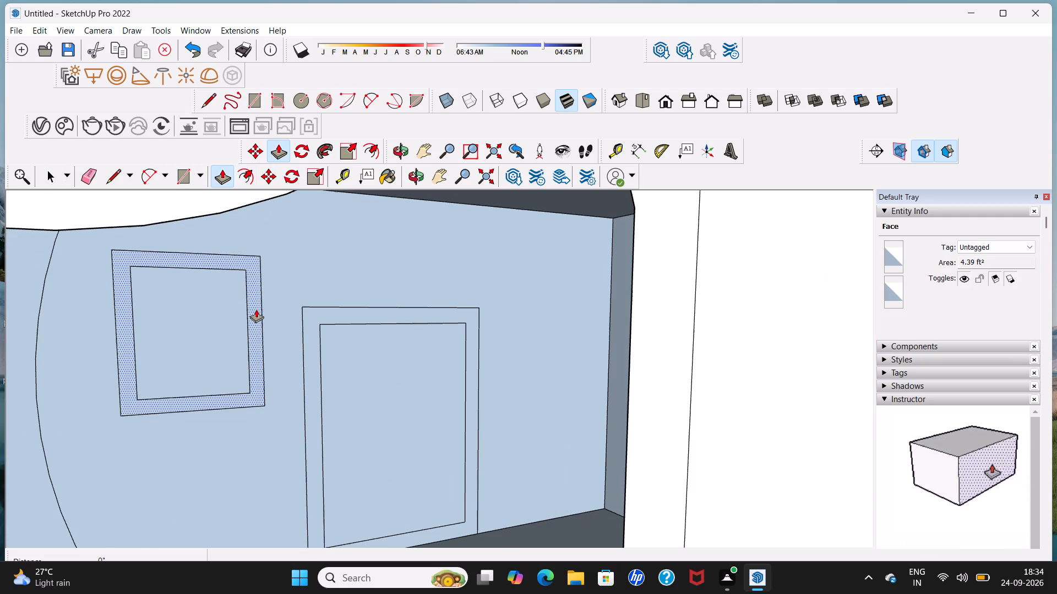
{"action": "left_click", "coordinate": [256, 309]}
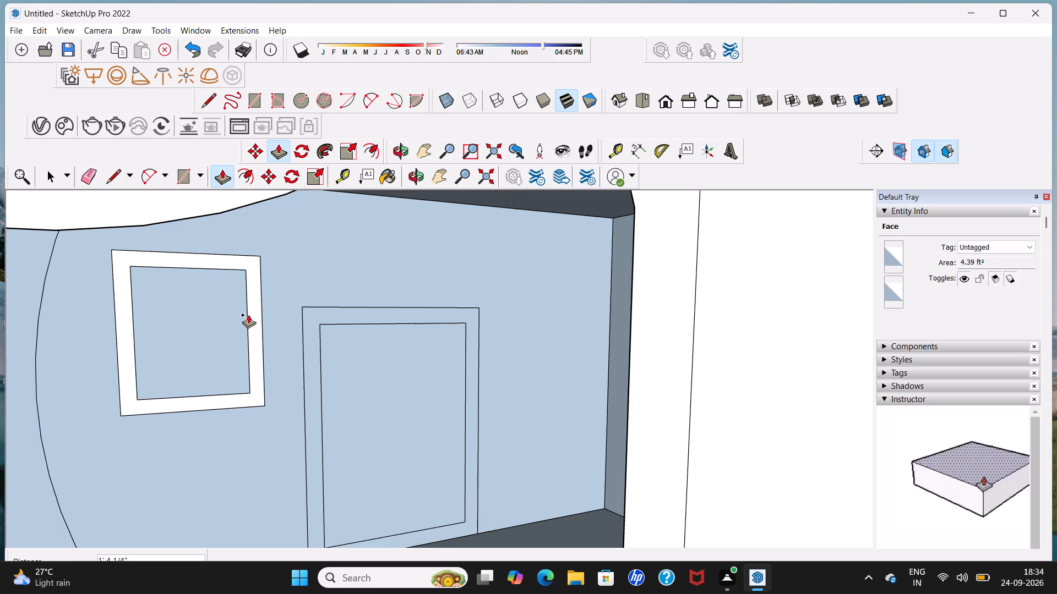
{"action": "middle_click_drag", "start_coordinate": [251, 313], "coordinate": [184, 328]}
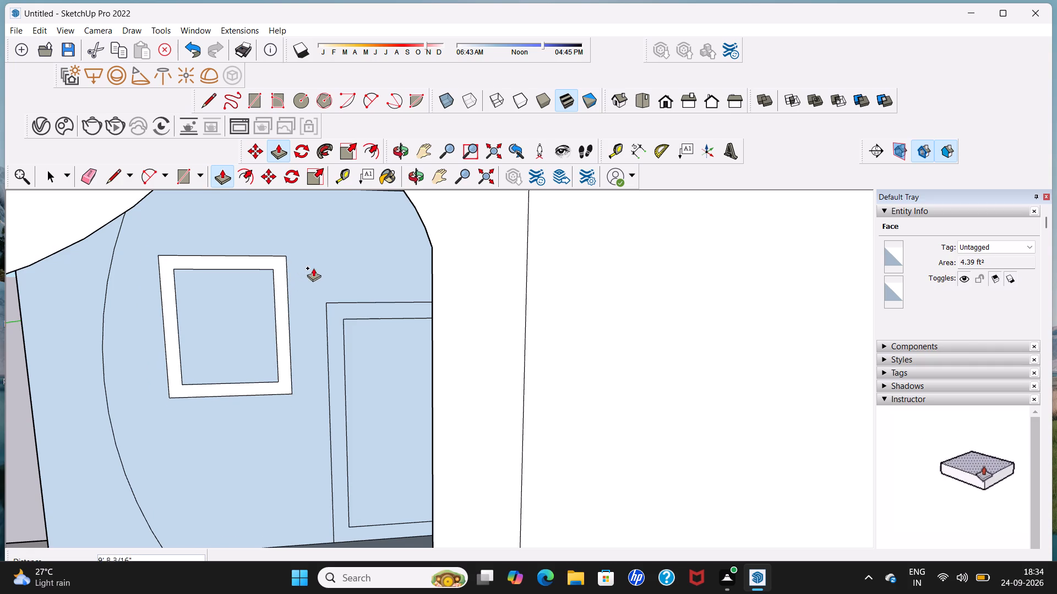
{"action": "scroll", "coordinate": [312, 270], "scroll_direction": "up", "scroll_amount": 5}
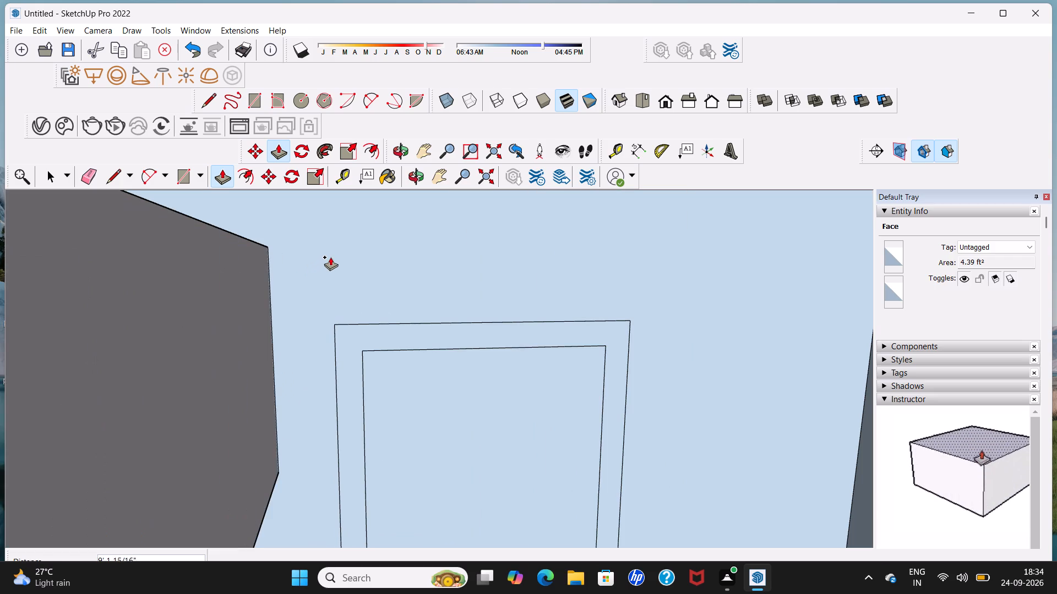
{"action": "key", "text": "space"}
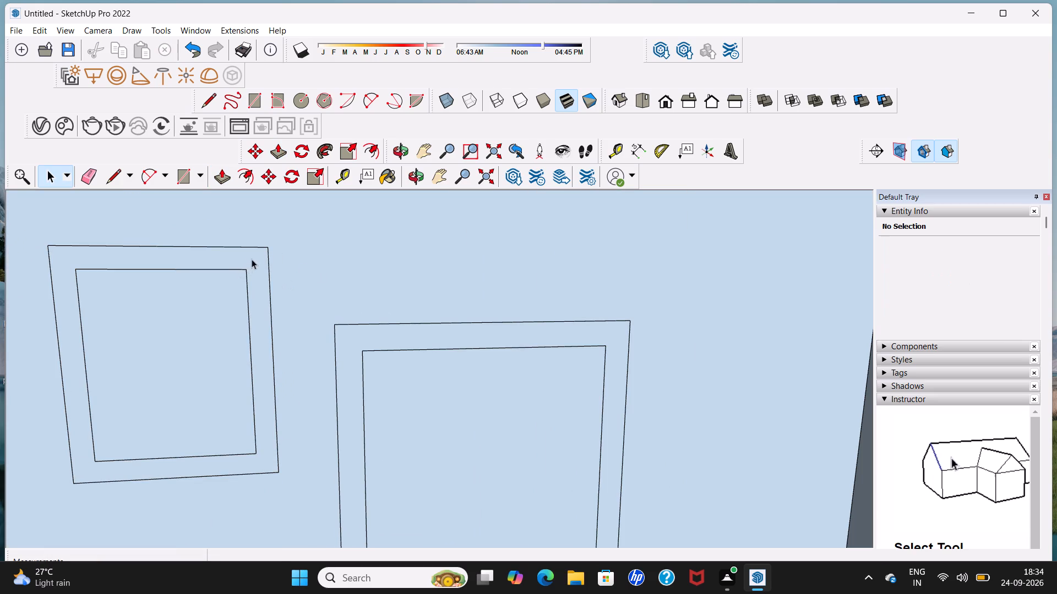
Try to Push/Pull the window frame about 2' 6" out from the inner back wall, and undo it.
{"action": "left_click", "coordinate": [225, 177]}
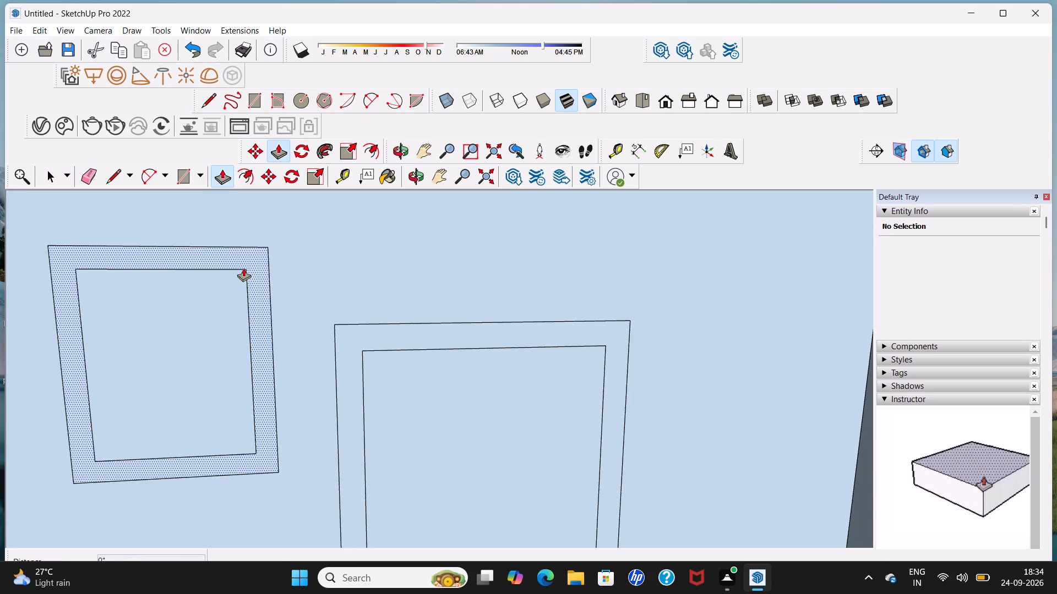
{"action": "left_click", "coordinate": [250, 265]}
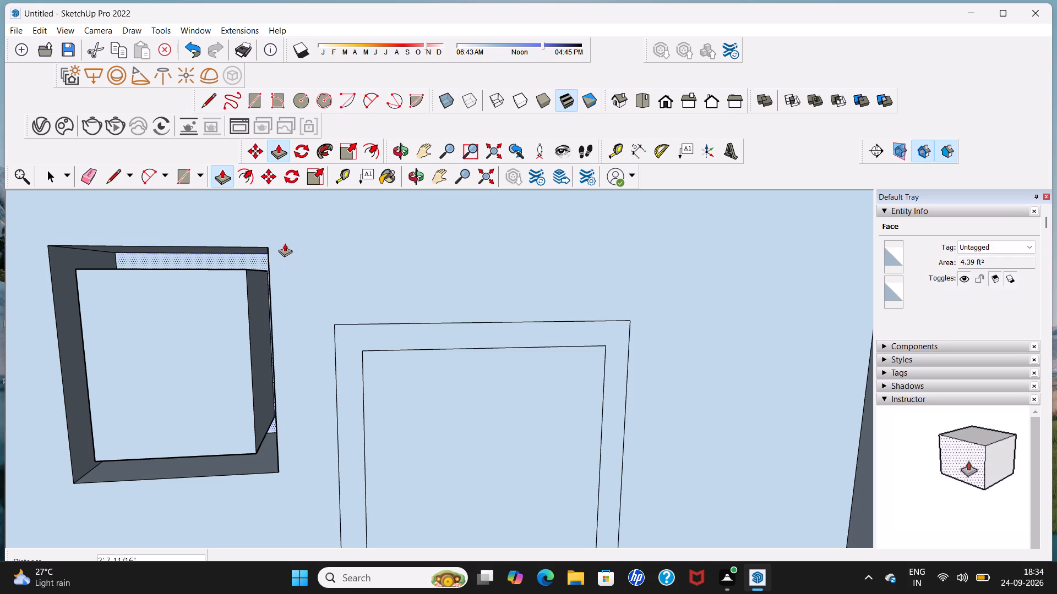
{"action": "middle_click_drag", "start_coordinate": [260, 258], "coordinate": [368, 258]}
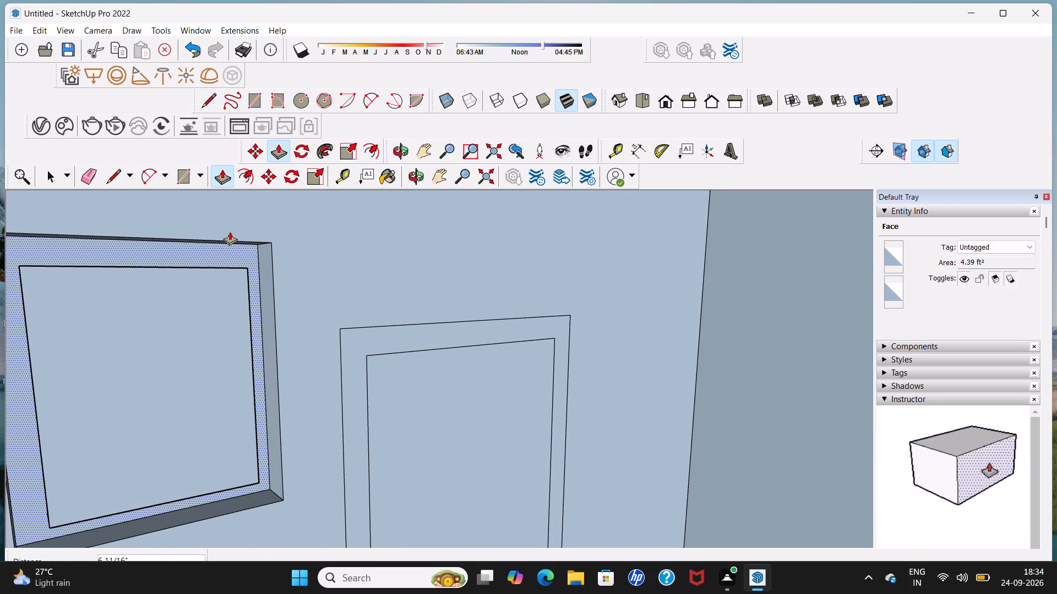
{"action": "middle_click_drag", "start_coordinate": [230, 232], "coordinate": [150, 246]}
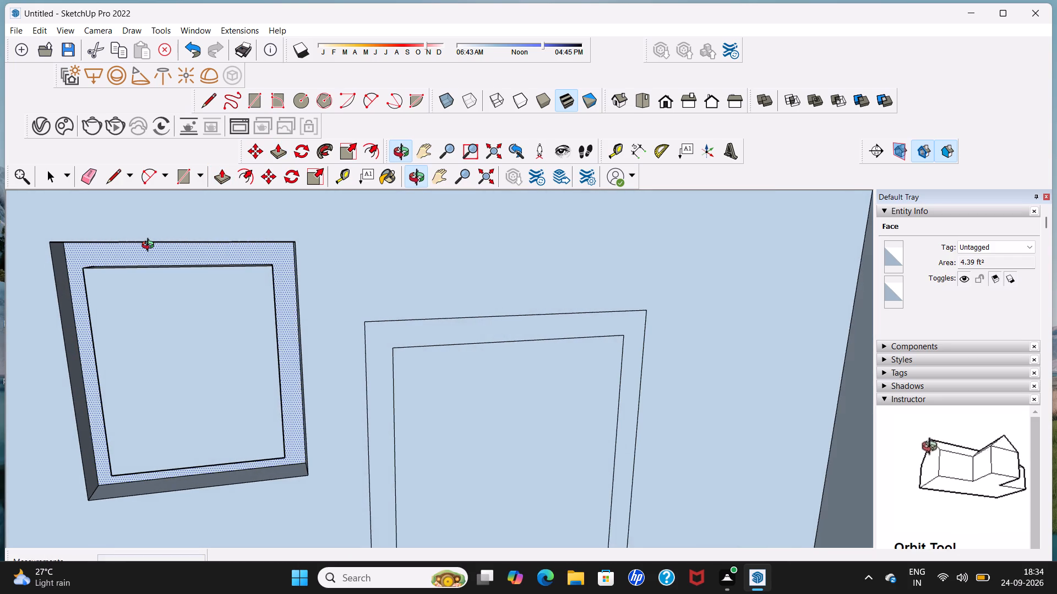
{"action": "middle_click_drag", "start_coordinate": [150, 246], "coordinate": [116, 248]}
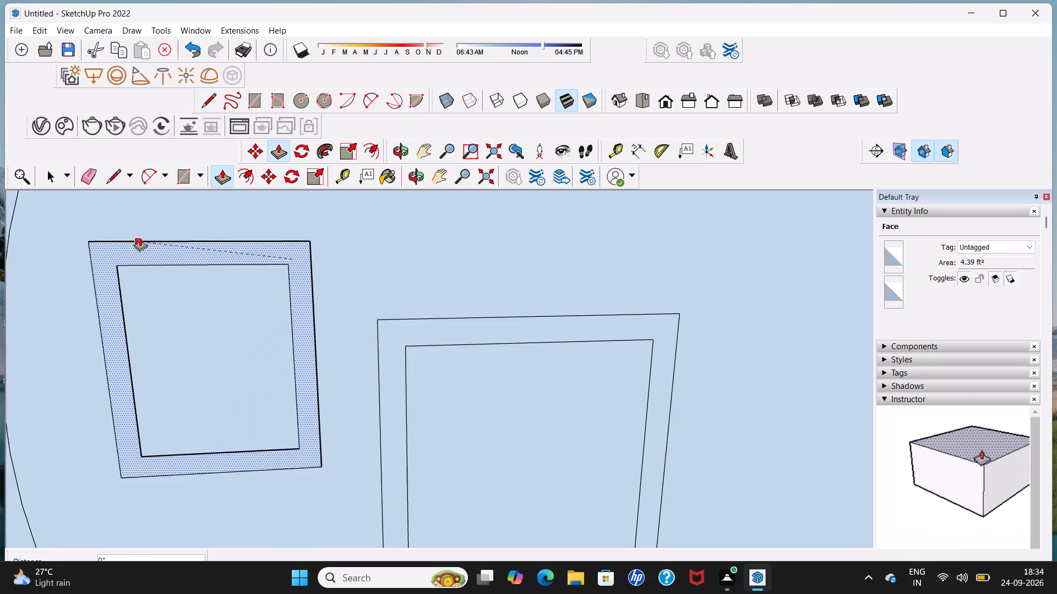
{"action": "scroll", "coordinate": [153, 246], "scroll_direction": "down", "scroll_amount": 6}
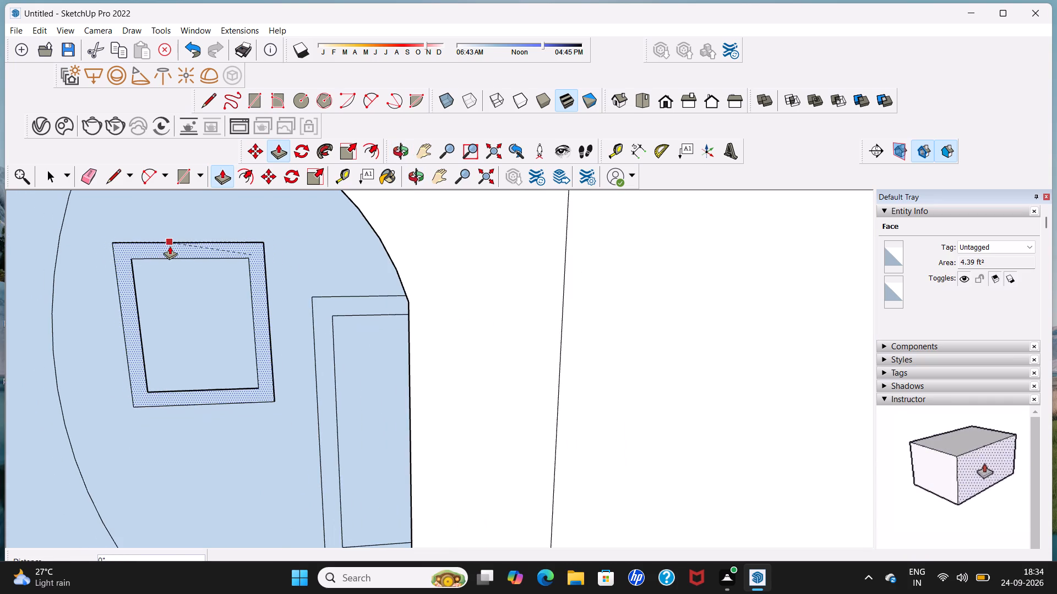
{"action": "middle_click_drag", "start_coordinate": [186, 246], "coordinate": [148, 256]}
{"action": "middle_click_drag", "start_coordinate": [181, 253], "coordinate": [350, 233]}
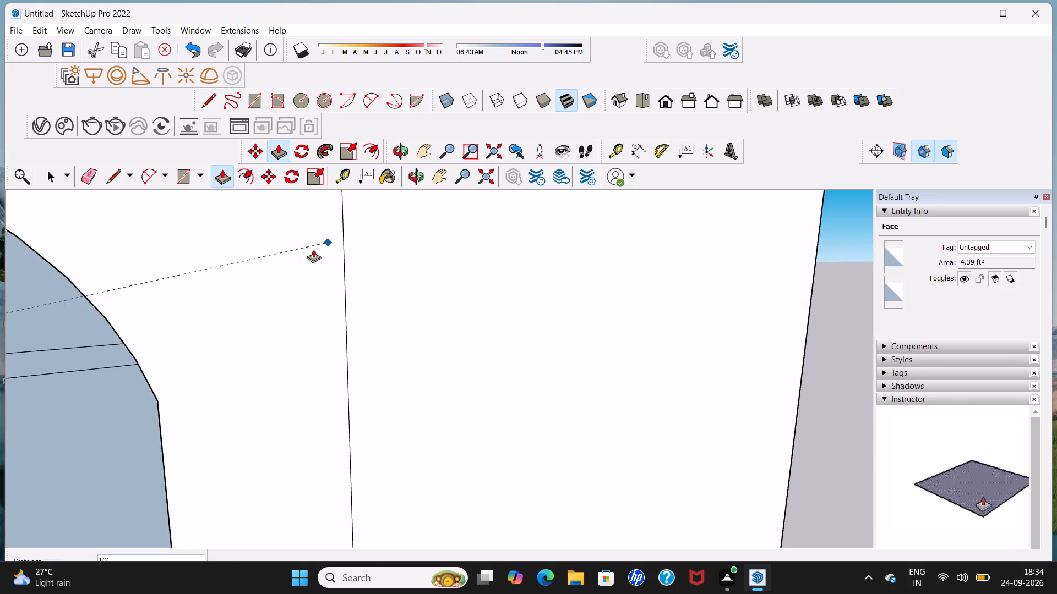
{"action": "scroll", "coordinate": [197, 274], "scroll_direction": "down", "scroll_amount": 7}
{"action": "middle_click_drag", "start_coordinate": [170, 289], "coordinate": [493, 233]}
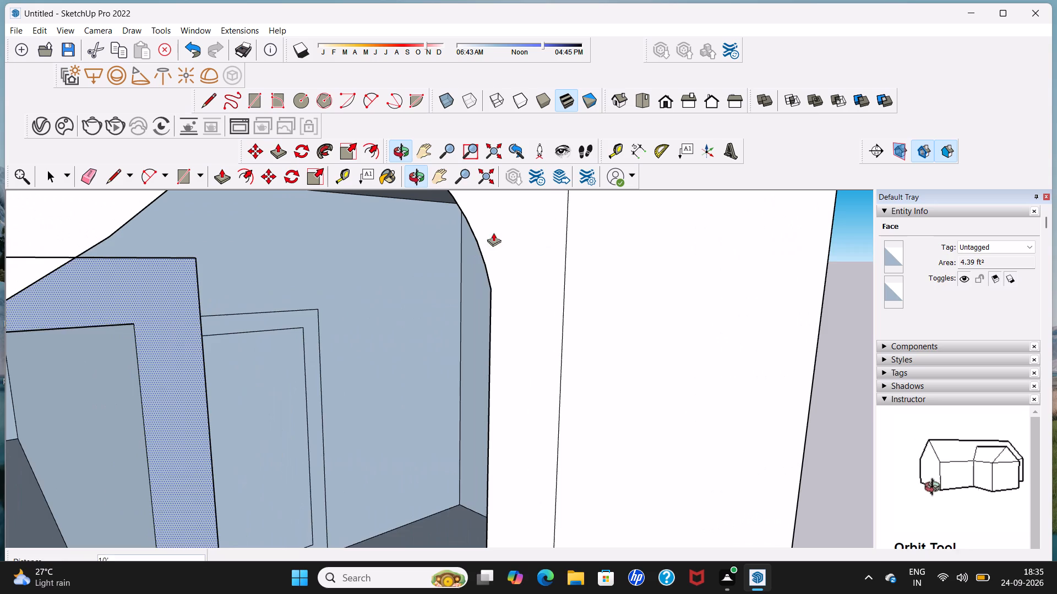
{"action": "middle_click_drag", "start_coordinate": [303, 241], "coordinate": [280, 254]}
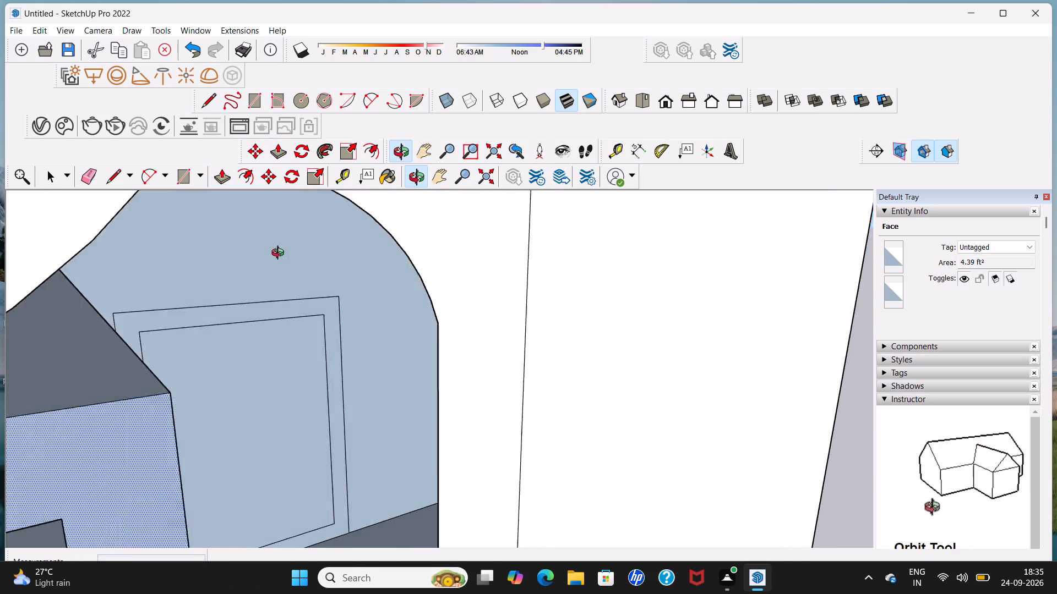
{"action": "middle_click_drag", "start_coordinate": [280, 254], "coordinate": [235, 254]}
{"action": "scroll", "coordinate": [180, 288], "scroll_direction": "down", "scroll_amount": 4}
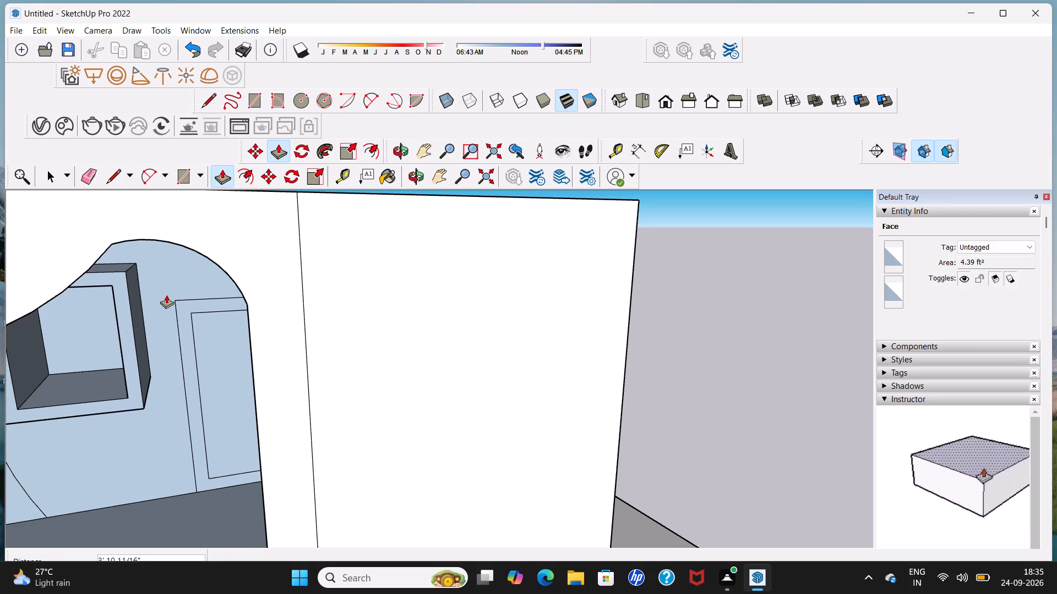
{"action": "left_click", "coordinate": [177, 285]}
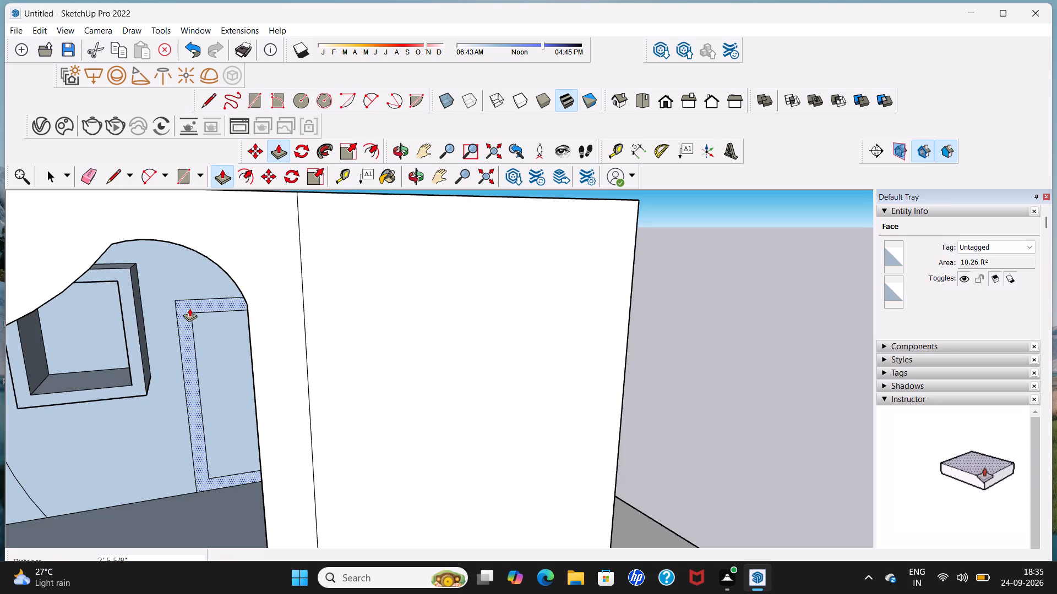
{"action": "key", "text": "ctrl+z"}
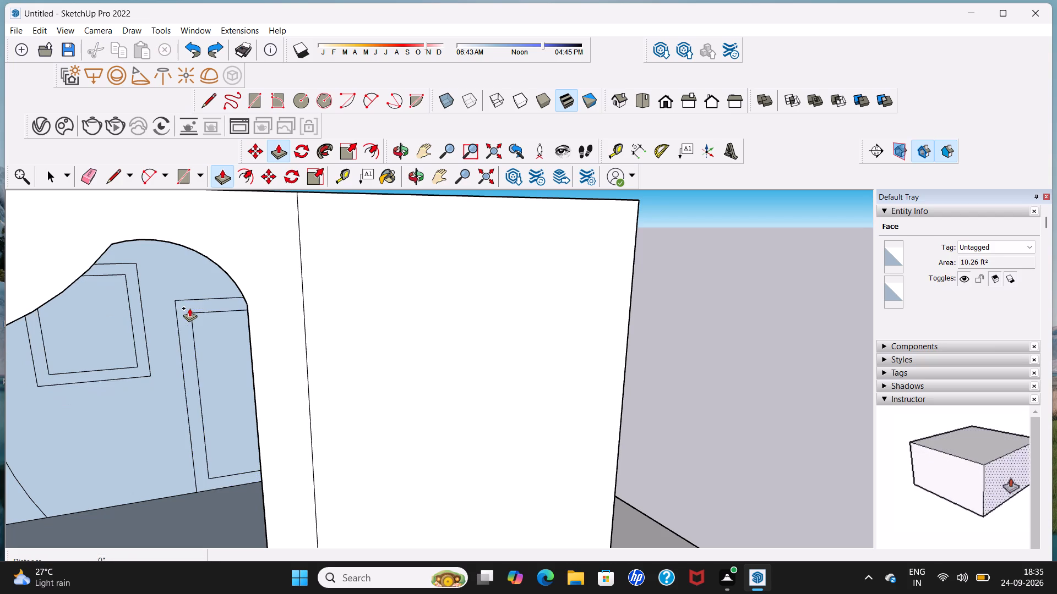
Push/Pull the window frame about 1' 9" out from the inner back wall into the room.
{"action": "left_click", "coordinate": [139, 315]}
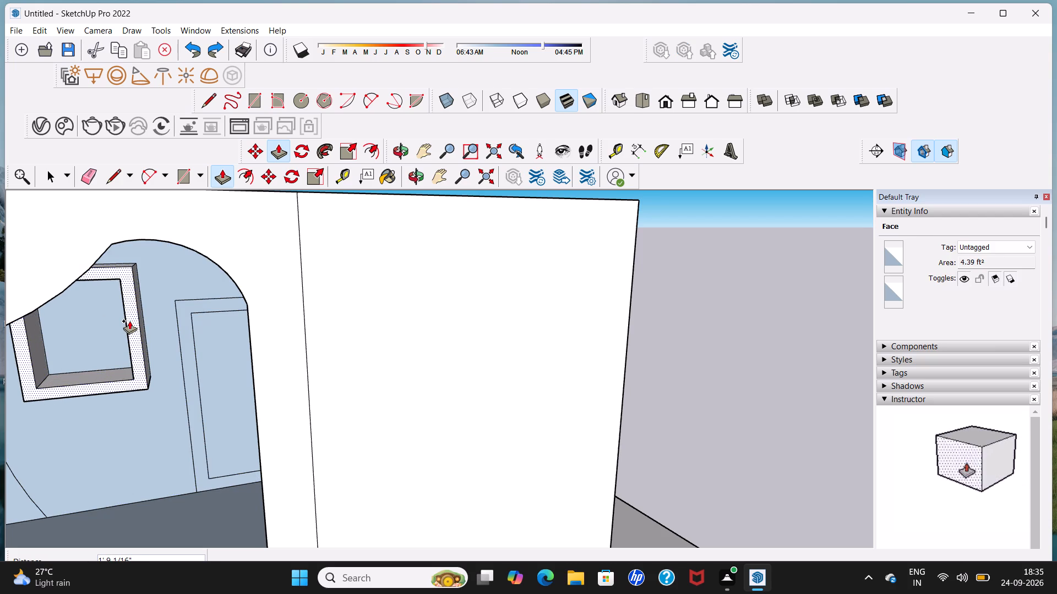
{"action": "left_click", "coordinate": [130, 321]}
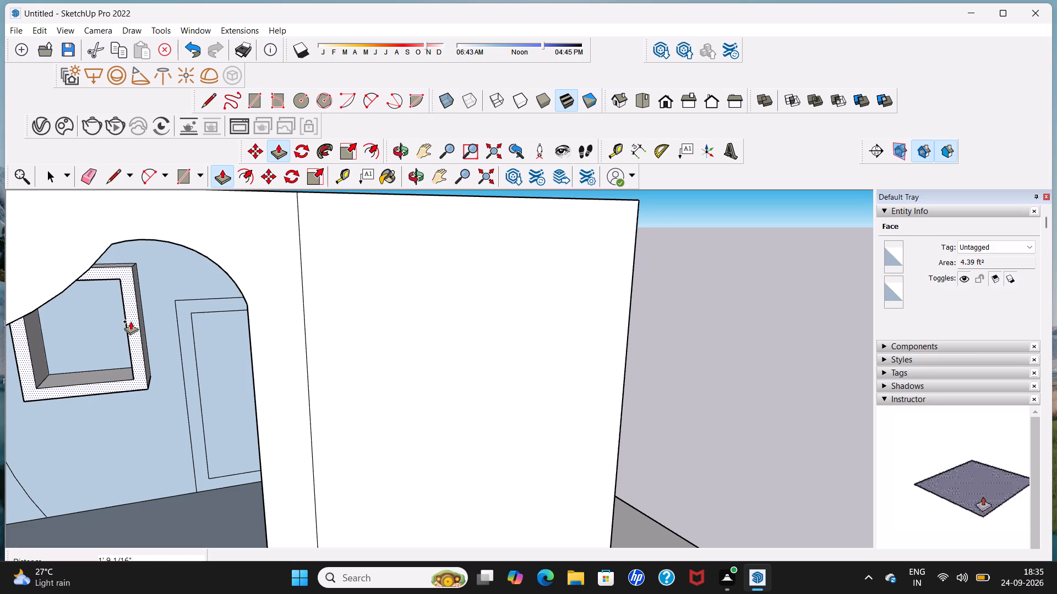
Push/Pull the door frame about 11" out from the inner back wall into the room.
{"action": "middle_click_drag", "start_coordinate": [190, 315], "coordinate": [186, 321]}
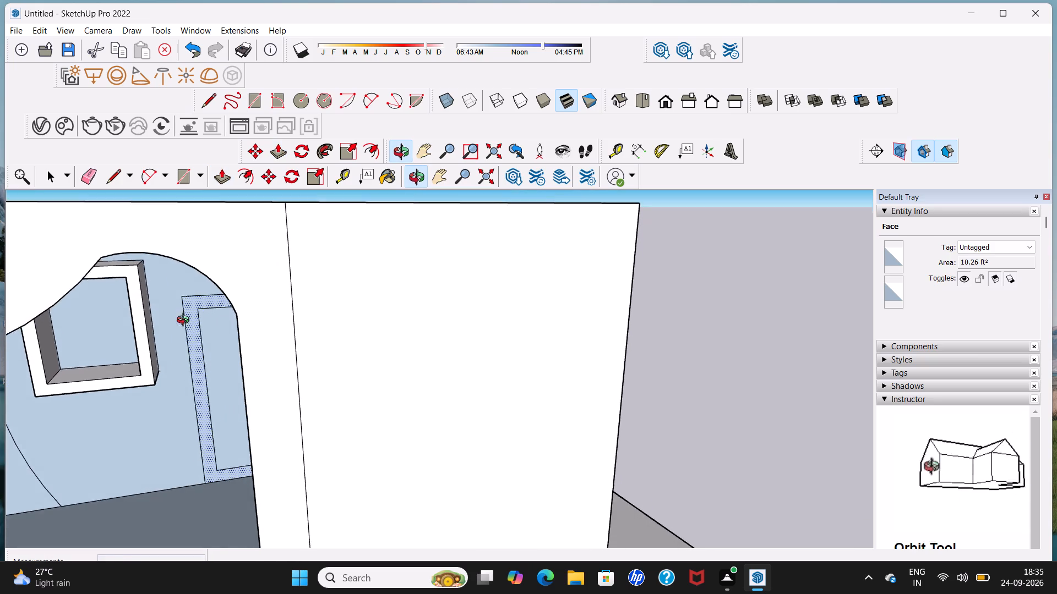
{"action": "middle_click_drag", "start_coordinate": [186, 321], "coordinate": [202, 320]}
{"action": "scroll", "coordinate": [188, 322], "scroll_direction": "up", "scroll_amount": 1}
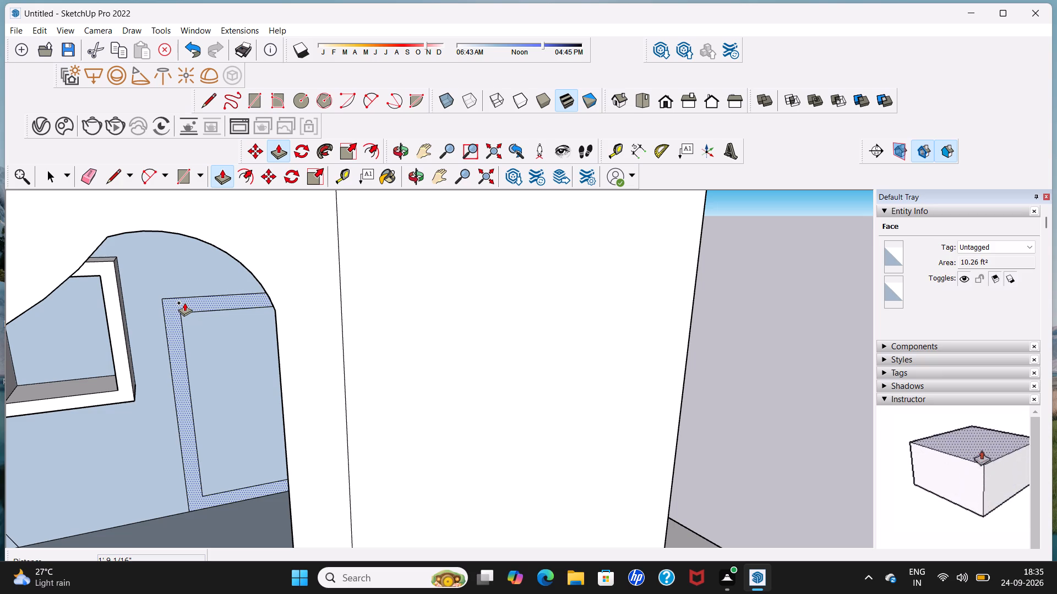
{"action": "left_click", "coordinate": [184, 302]}
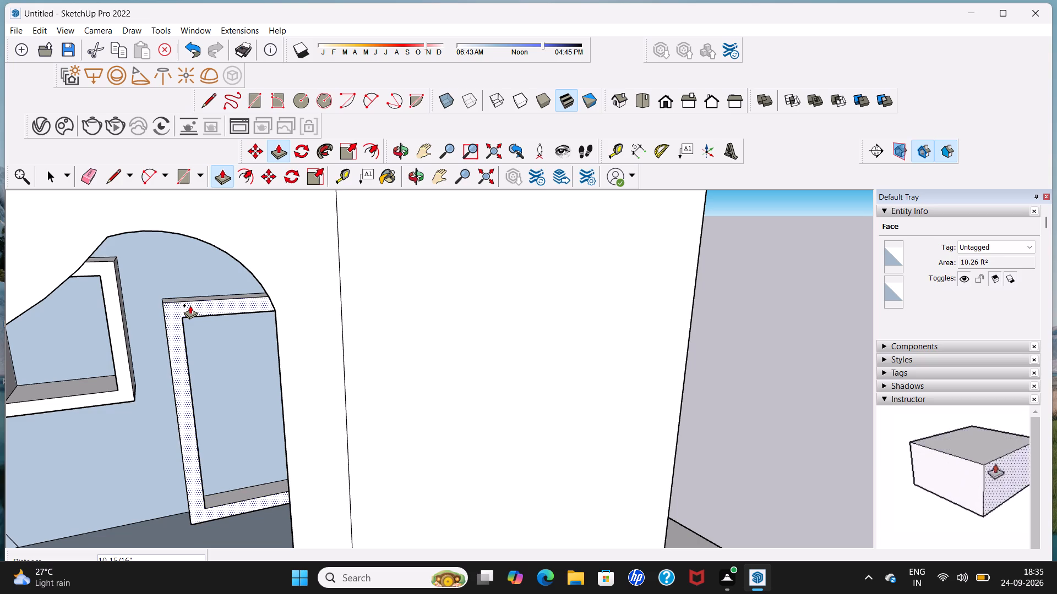
{"action": "left_click", "coordinate": [190, 305]}
{"action": "key", "text": "space"}
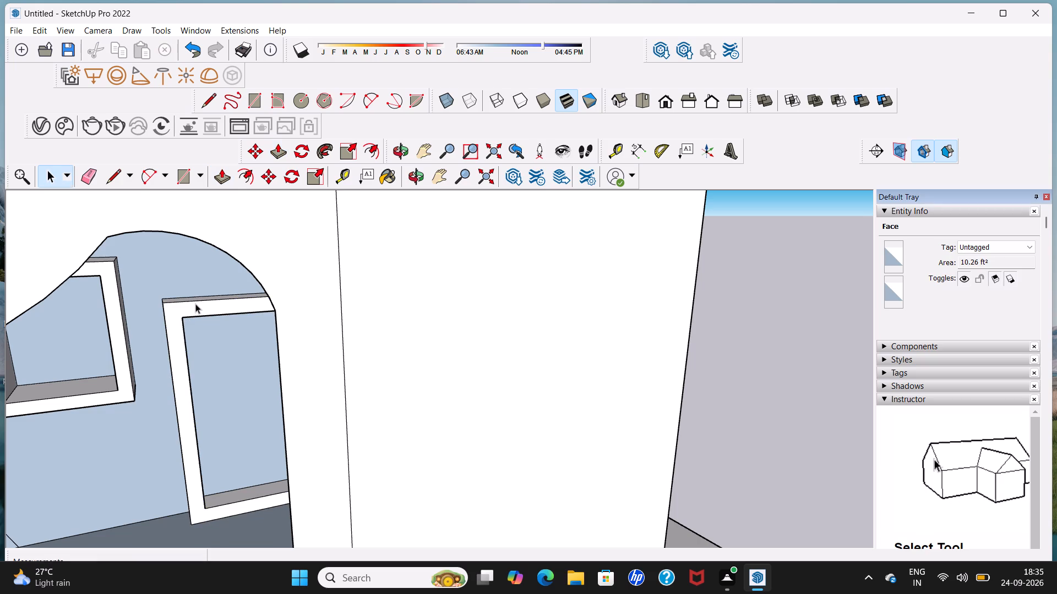
Examine the extruded window and door frames through the curved front opening from several angles.
{"action": "scroll", "coordinate": [307, 300], "scroll_direction": "down", "scroll_amount": 3}
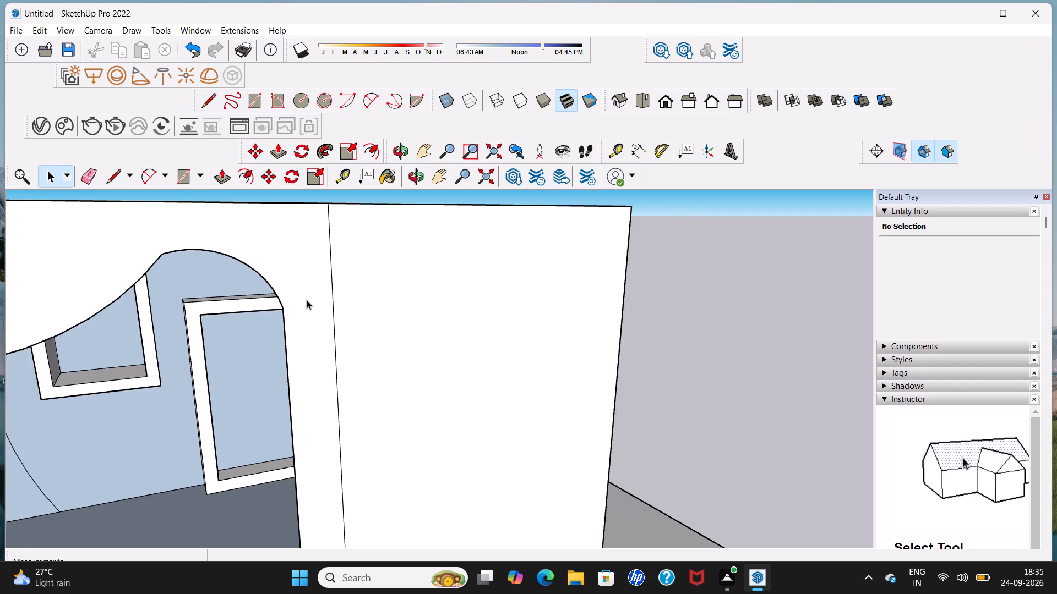
{"action": "scroll", "coordinate": [307, 300], "scroll_direction": "down", "scroll_amount": 6}
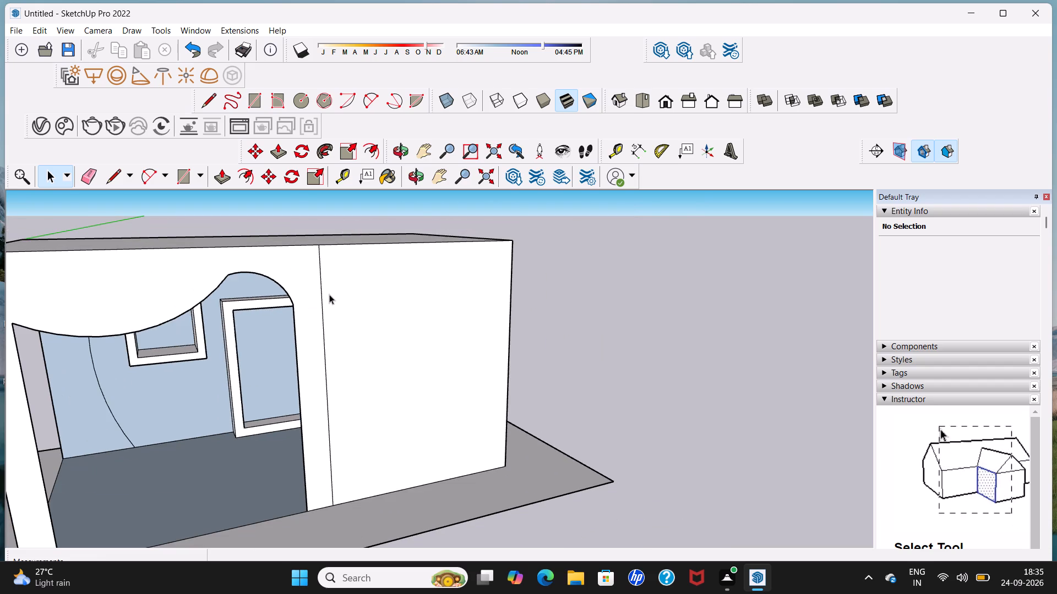
{"action": "middle_click_drag", "start_coordinate": [332, 294], "coordinate": [216, 322]}
{"action": "scroll", "coordinate": [216, 322], "scroll_direction": "down", "scroll_amount": 5}
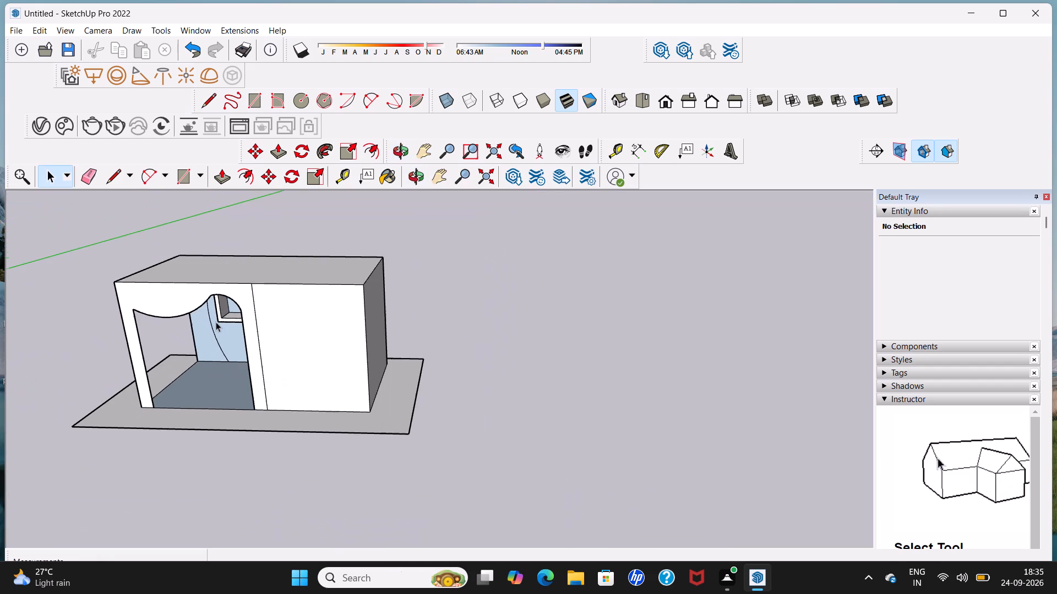
{"action": "middle_click_drag", "start_coordinate": [233, 321], "coordinate": [337, 305]}
{"action": "middle_click_drag", "start_coordinate": [225, 327], "coordinate": [226, 325]}
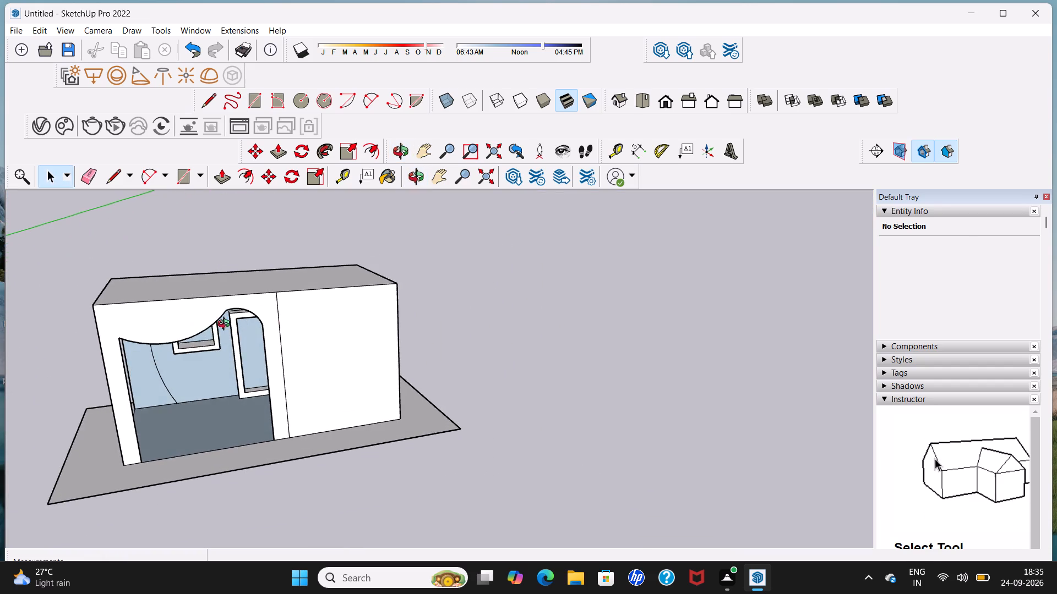
{"action": "middle_click_drag", "start_coordinate": [226, 325], "coordinate": [264, 284]}
{"action": "scroll", "coordinate": [129, 356], "scroll_direction": "up", "scroll_amount": 10}
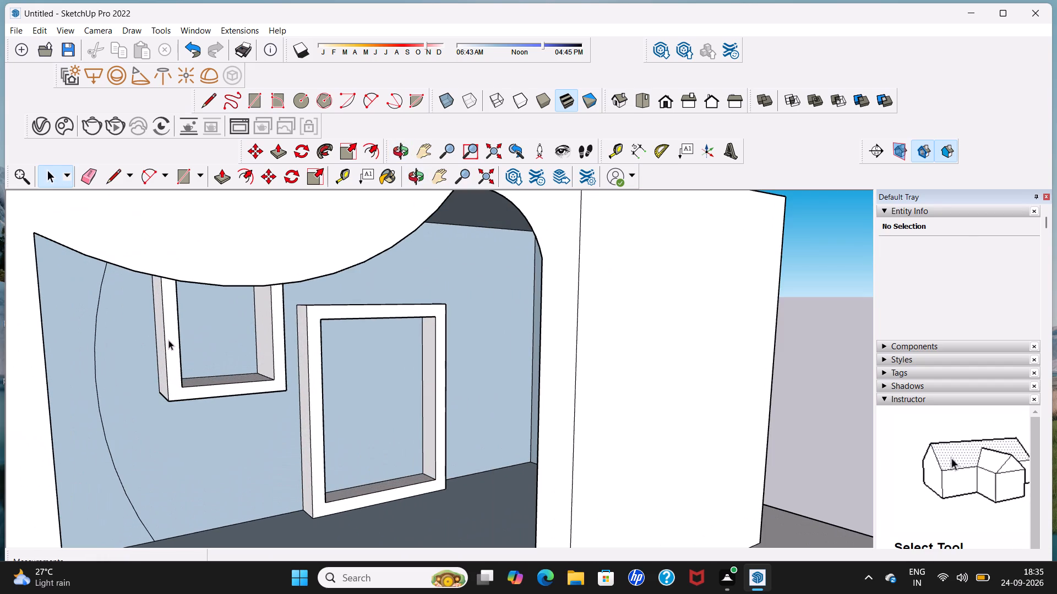
{"action": "scroll", "coordinate": [176, 352], "scroll_direction": "down", "scroll_amount": 8}
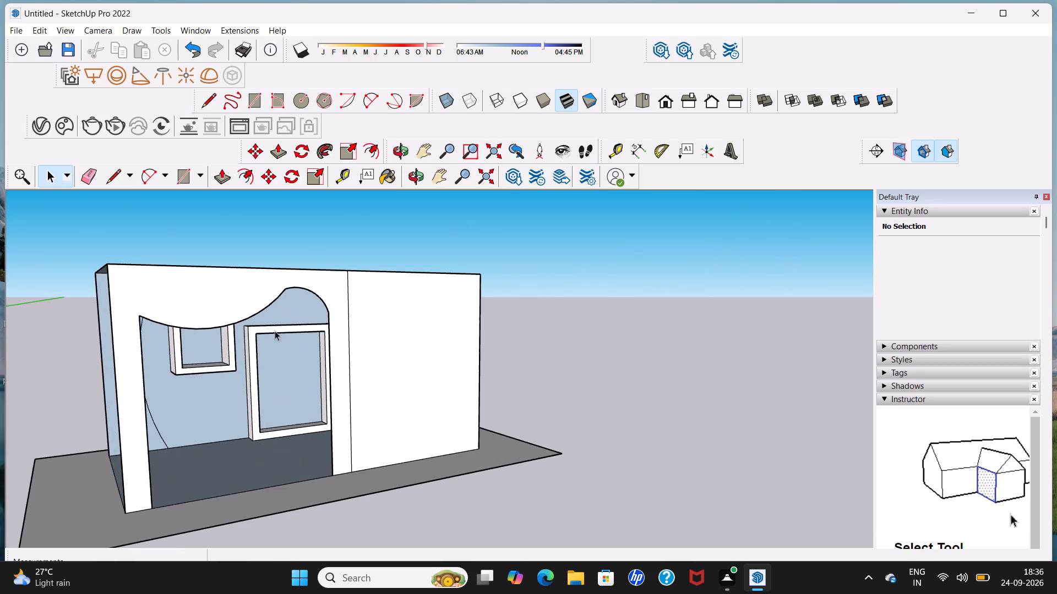
{"action": "middle_click_drag", "start_coordinate": [302, 332], "coordinate": [300, 323]}
{"action": "scroll", "coordinate": [300, 323], "scroll_direction": "up", "scroll_amount": 3}
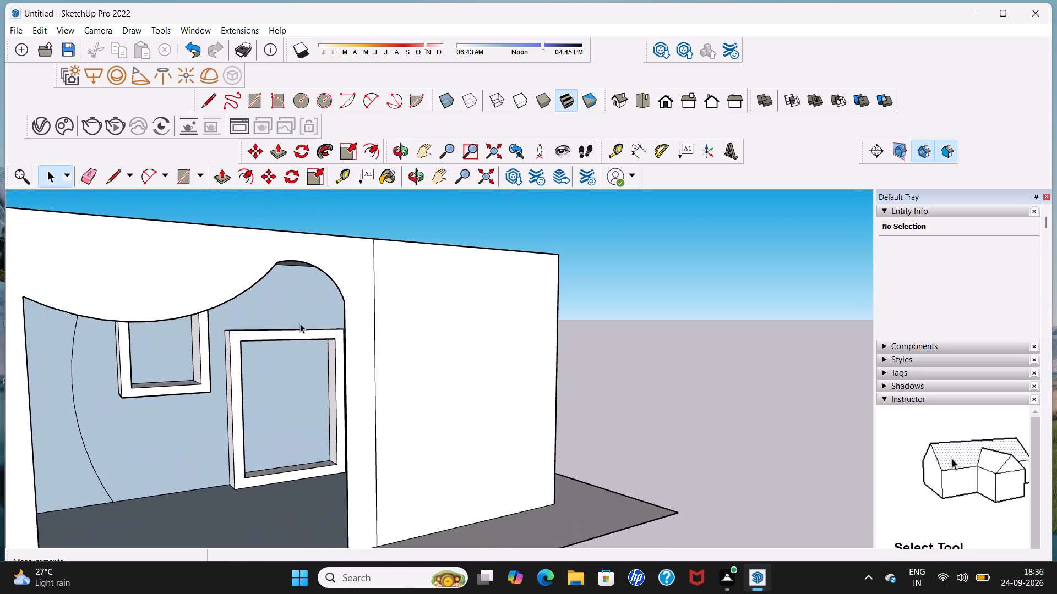
{"action": "scroll", "coordinate": [300, 323], "scroll_direction": "up", "scroll_amount": 1}
{"action": "scroll", "coordinate": [300, 323], "scroll_direction": "down", "scroll_amount": 3}
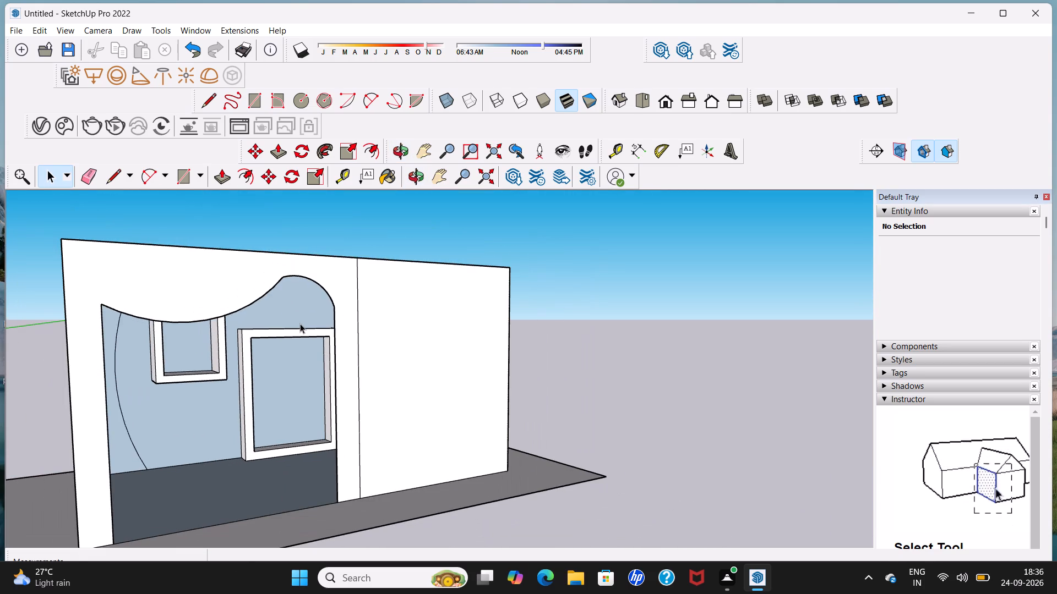
{"action": "scroll", "coordinate": [300, 323], "scroll_direction": "down", "scroll_amount": 2}
{"action": "middle_click_drag", "start_coordinate": [401, 337], "coordinate": [306, 371]}
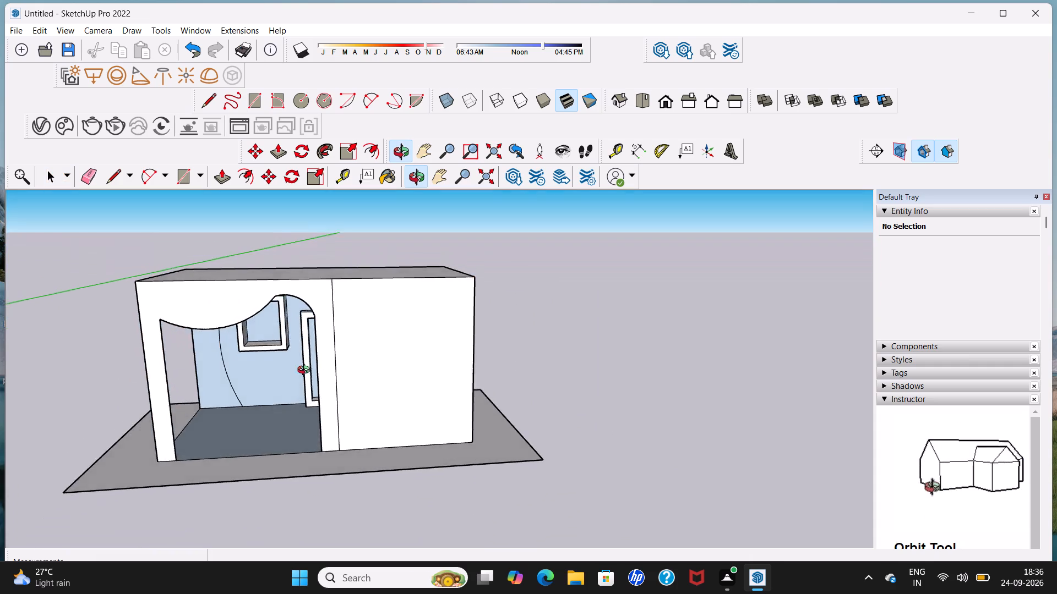
{"action": "middle_click_drag", "start_coordinate": [306, 371], "coordinate": [379, 345]}
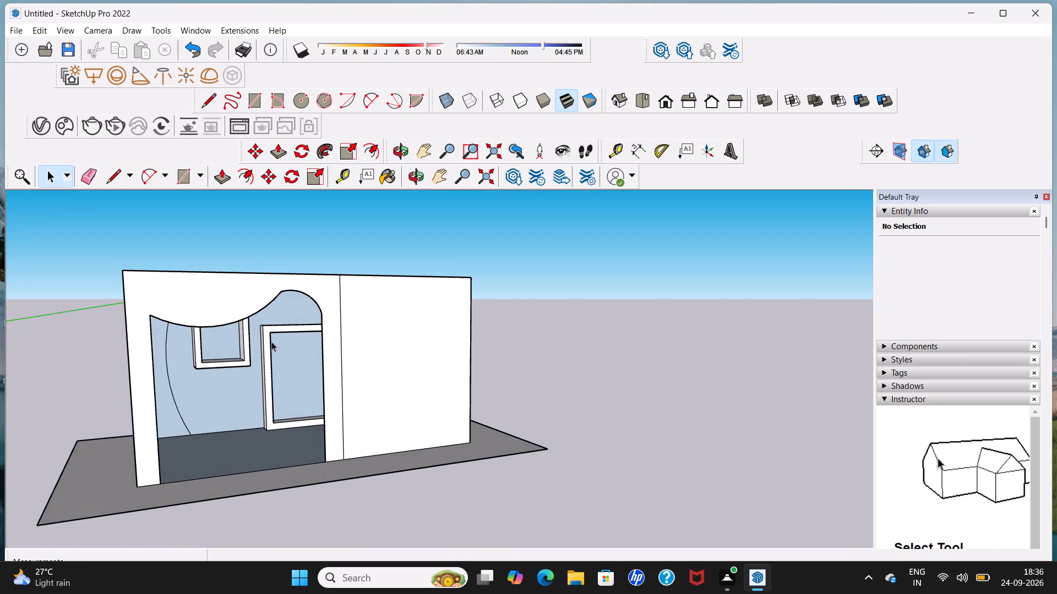
Draw two closely spaced vertical lines about 3' long near the middle of the window, from the frame's inner top edge to its bottom edge.
{"action": "middle_click_drag", "start_coordinate": [269, 342], "coordinate": [265, 292]}
{"action": "scroll", "coordinate": [205, 333], "scroll_direction": "up", "scroll_amount": 7}
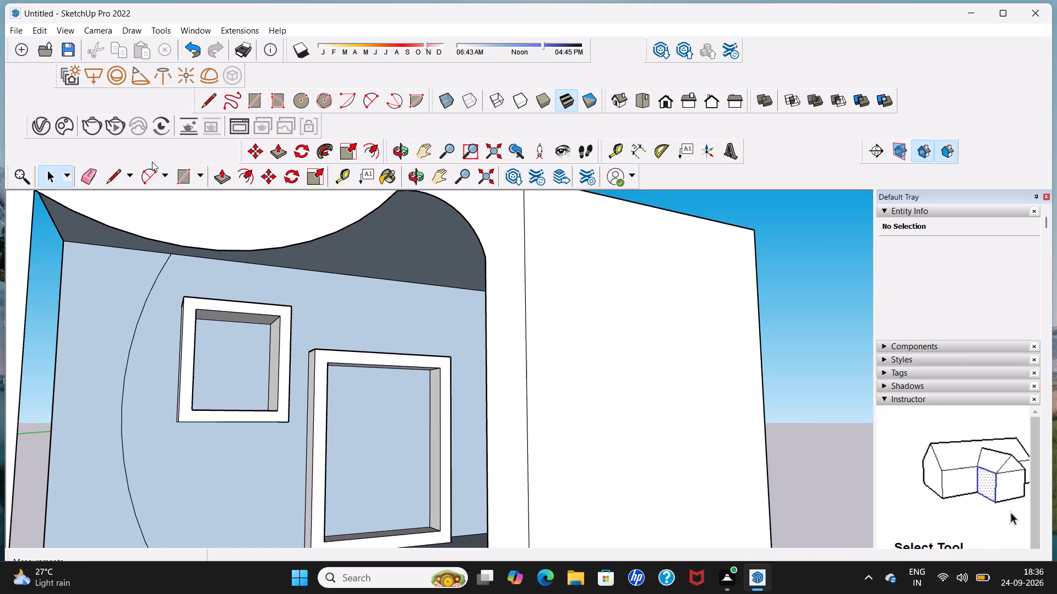
{"action": "left_click", "coordinate": [207, 102]}
{"action": "scroll", "coordinate": [235, 325], "scroll_direction": "up", "scroll_amount": 6}
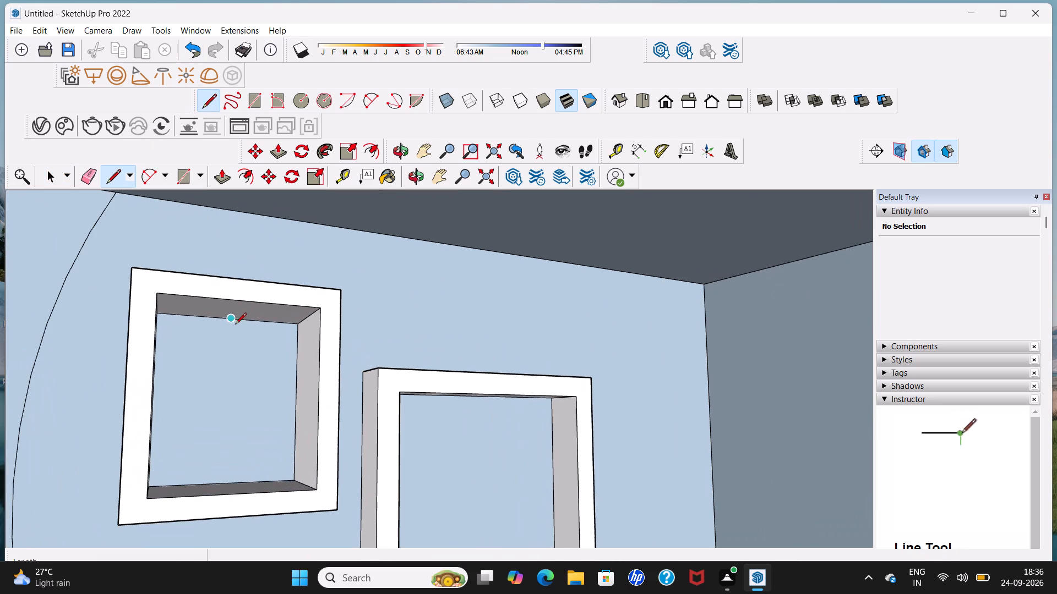
{"action": "left_click", "coordinate": [220, 321]}
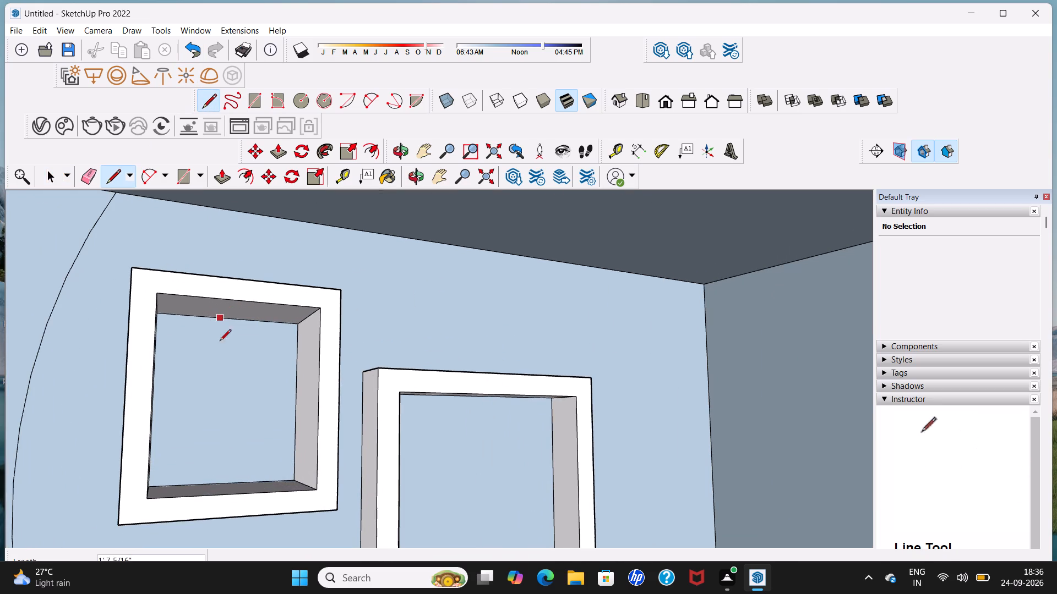
{"action": "left_click", "coordinate": [220, 481]}
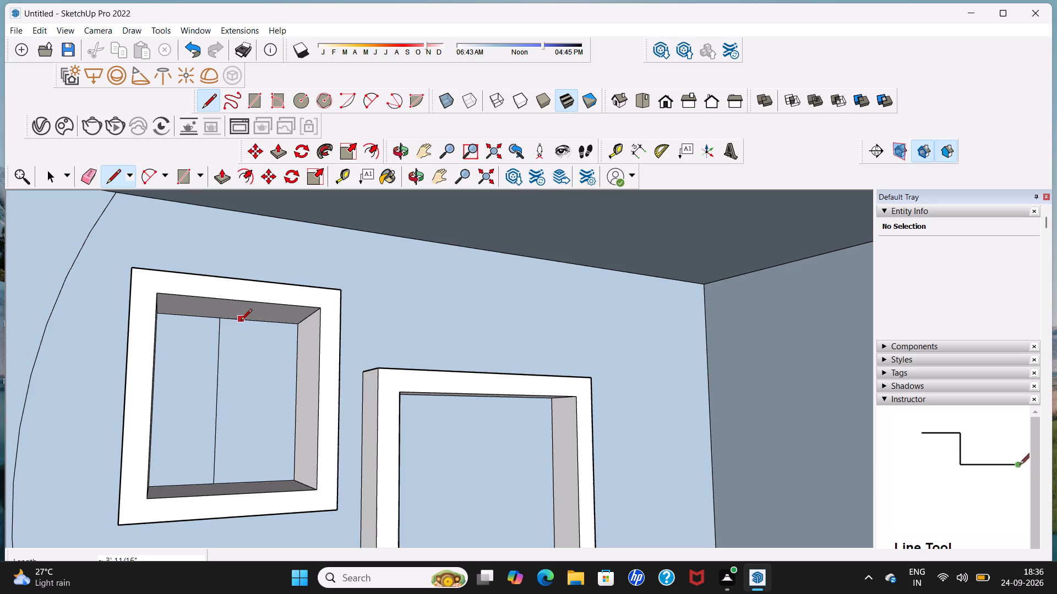
{"action": "left_click", "coordinate": [241, 321]}
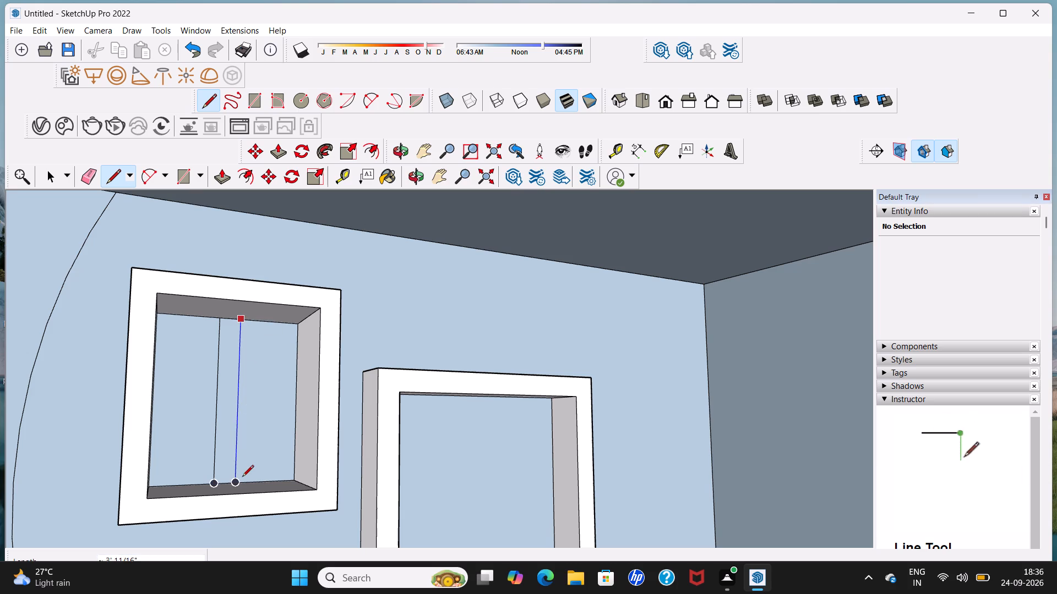
{"action": "left_click", "coordinate": [242, 477]}
{"action": "scroll", "coordinate": [250, 459], "scroll_direction": "down", "scroll_amount": 3}
{"action": "middle_click_drag", "start_coordinate": [252, 455], "coordinate": [235, 468]}
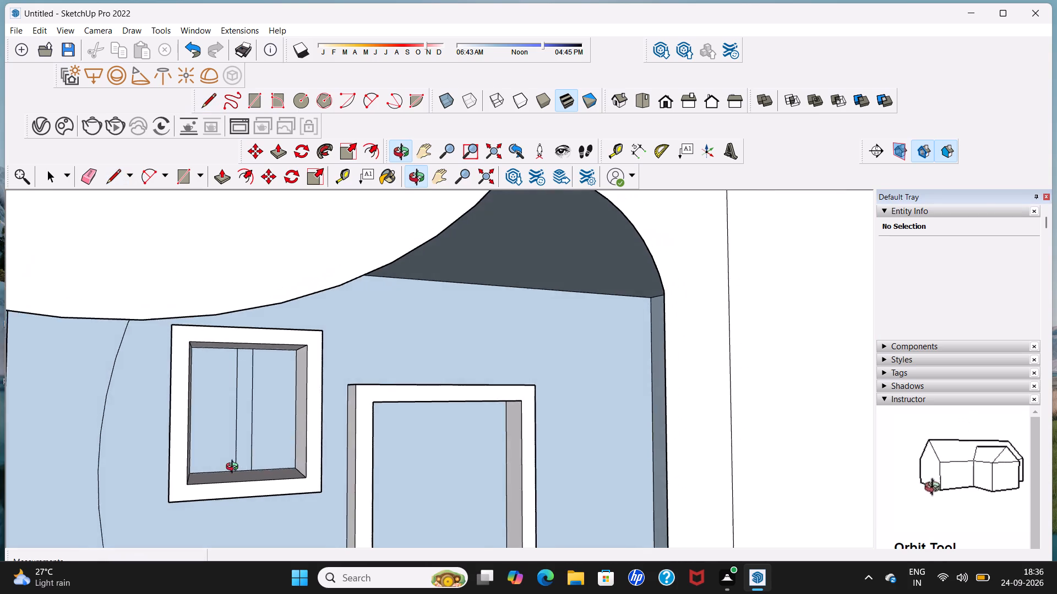
{"action": "middle_click_drag", "start_coordinate": [235, 468], "coordinate": [210, 459]}
{"action": "scroll", "coordinate": [214, 442], "scroll_direction": "up", "scroll_amount": 2}
{"action": "key", "text": "space"}
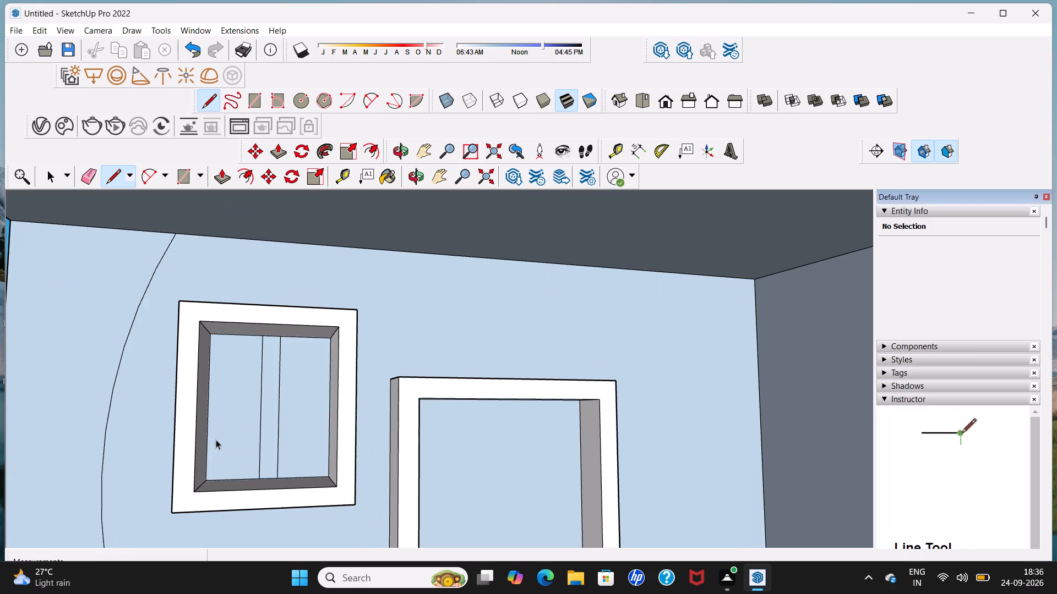
Examine the building's exterior and the window's central strip through the front opening from several angles.
{"action": "scroll", "coordinate": [265, 408], "scroll_direction": "down", "scroll_amount": 10}
{"action": "scroll", "coordinate": [352, 374], "scroll_direction": "down", "scroll_amount": 4}
{"action": "middle_click_drag", "start_coordinate": [406, 367], "coordinate": [344, 379]}
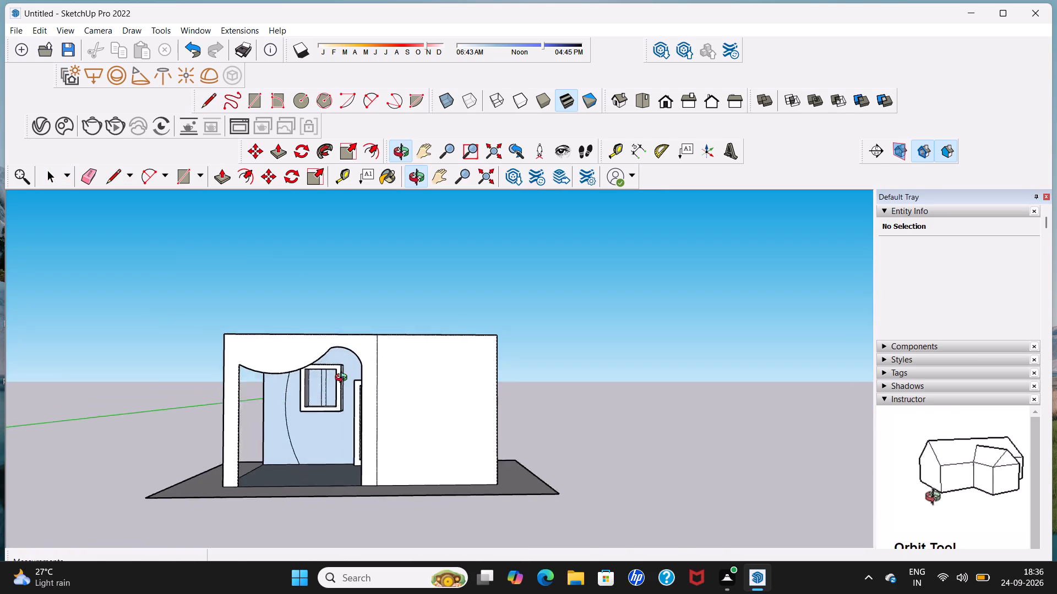
{"action": "middle_click_drag", "start_coordinate": [344, 379], "coordinate": [328, 353]}
{"action": "middle_click_drag", "start_coordinate": [325, 354], "coordinate": [333, 335]}
{"action": "scroll", "coordinate": [325, 354], "scroll_direction": "up", "scroll_amount": 4}
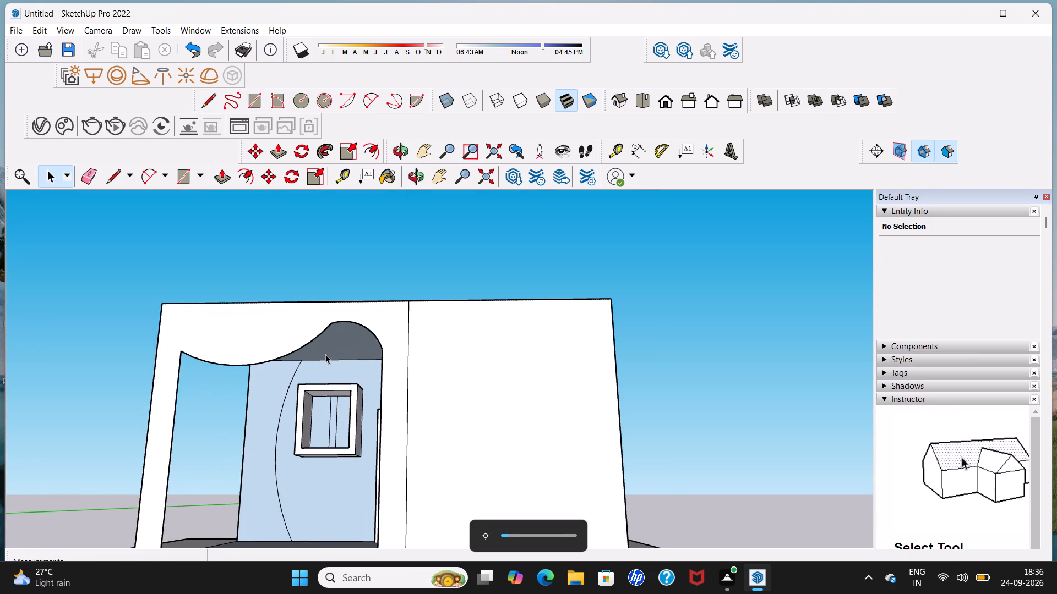
{"action": "middle_click_drag", "start_coordinate": [330, 384], "coordinate": [323, 396]}
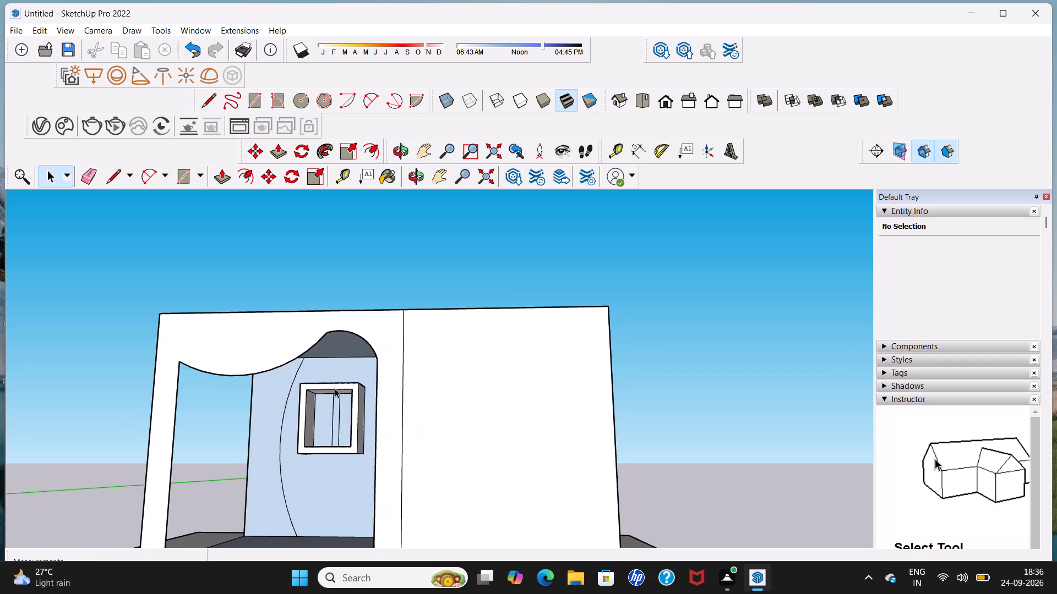
{"action": "scroll", "coordinate": [335, 388], "scroll_direction": "down", "scroll_amount": 5}
{"action": "middle_click_drag", "start_coordinate": [351, 386], "coordinate": [370, 340]}
{"action": "middle_click_drag", "start_coordinate": [371, 340], "coordinate": [364, 436]}
{"action": "scroll", "coordinate": [387, 415], "scroll_direction": "up", "scroll_amount": 2}
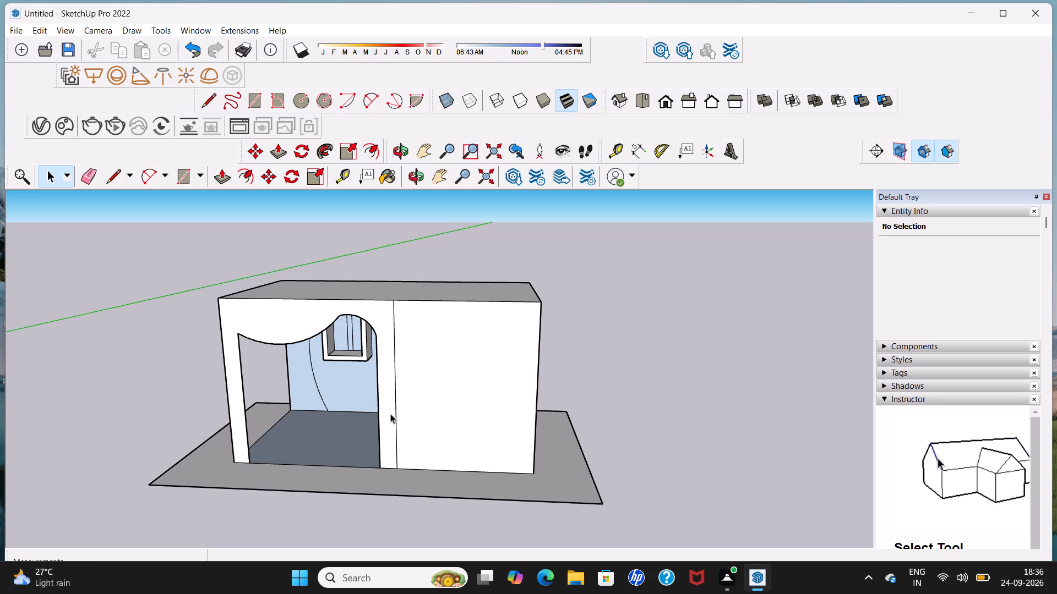
{"action": "scroll", "coordinate": [390, 414], "scroll_direction": "up", "scroll_amount": 3}
{"action": "scroll", "coordinate": [390, 414], "scroll_direction": "down", "scroll_amount": 5}
{"action": "middle_click_drag", "start_coordinate": [390, 414], "coordinate": [411, 408]}
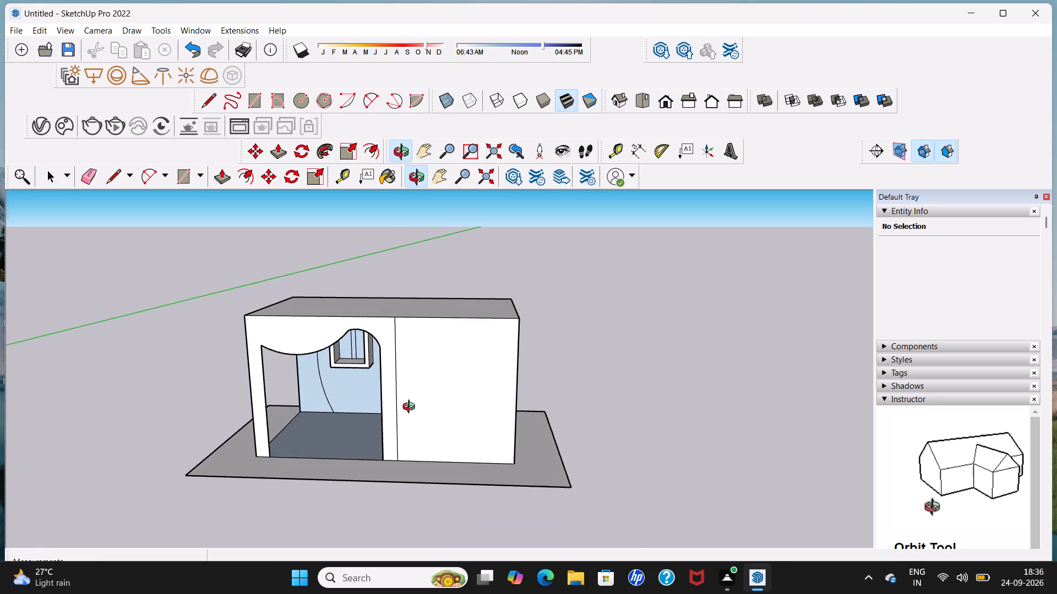
{"action": "middle_click_drag", "start_coordinate": [411, 408], "coordinate": [356, 422]}
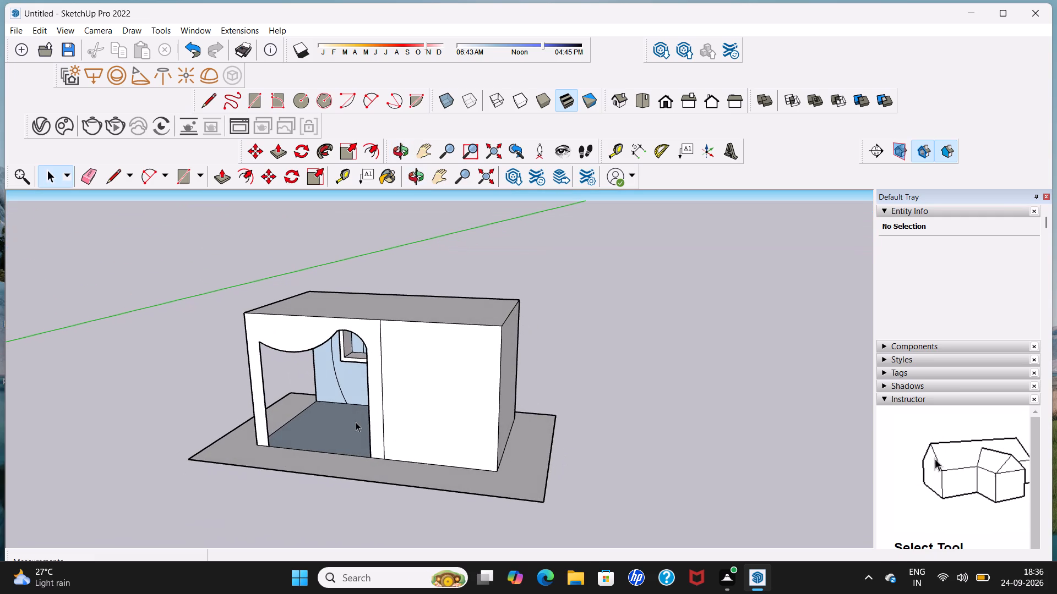
{"action": "scroll", "coordinate": [356, 422], "scroll_direction": "up", "scroll_amount": 1}
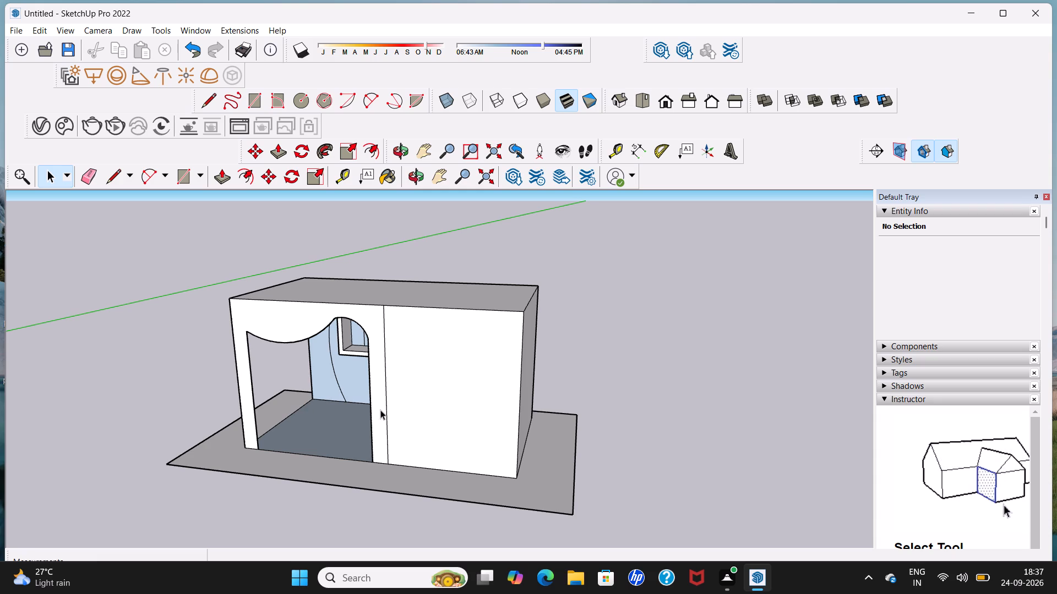
{"action": "middle_click_drag", "start_coordinate": [380, 410], "coordinate": [326, 405]}
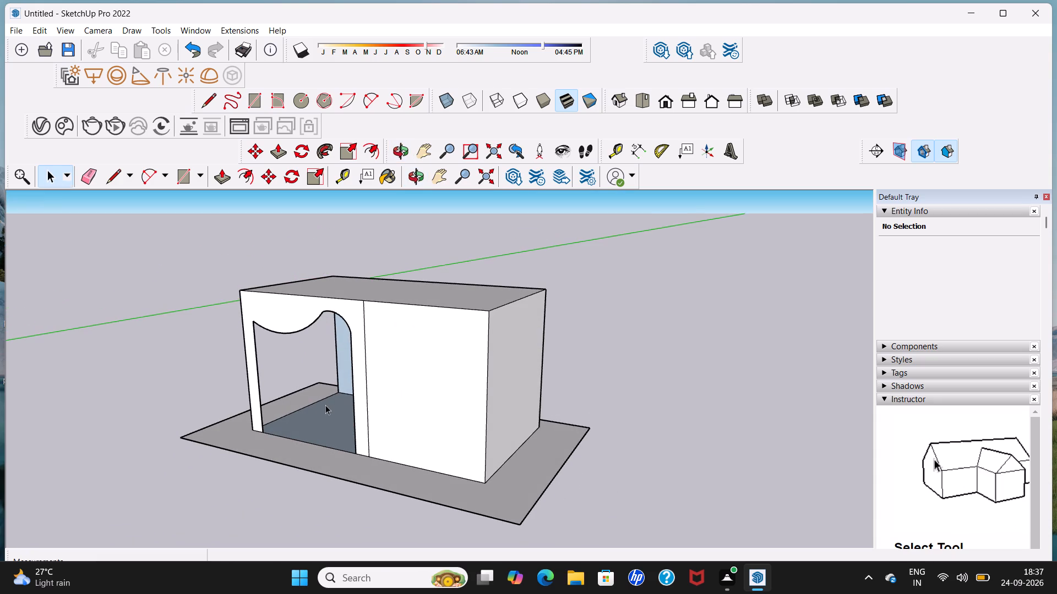
{"action": "middle_click_drag", "start_coordinate": [331, 403], "coordinate": [439, 404]}
{"action": "middle_click_drag", "start_coordinate": [445, 365], "coordinate": [444, 296]}
{"action": "middle_click_drag", "start_coordinate": [446, 319], "coordinate": [439, 340]}
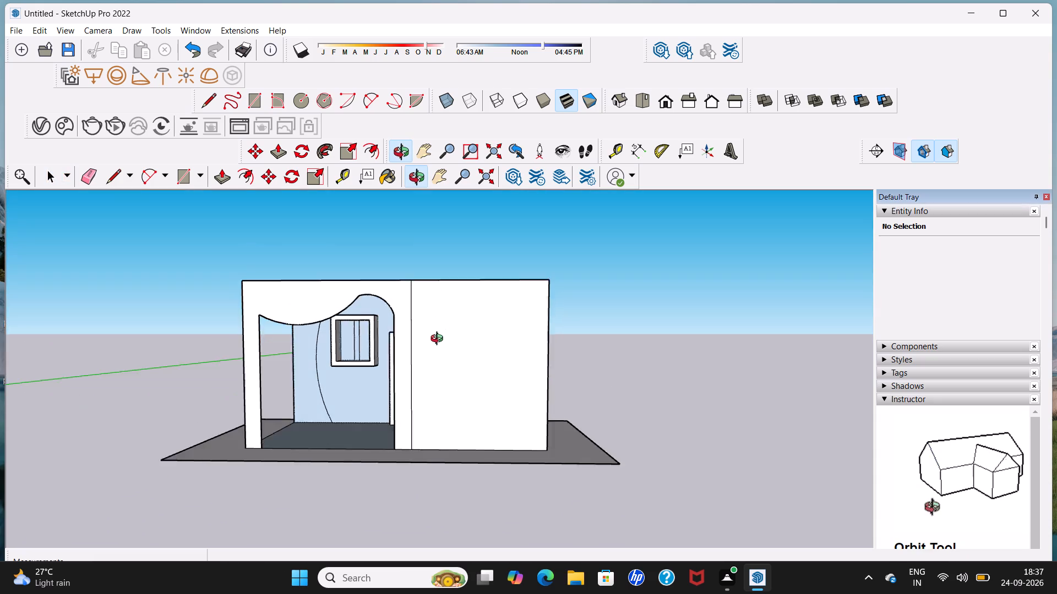
{"action": "middle_click_drag", "start_coordinate": [439, 340], "coordinate": [395, 411]}
{"action": "scroll", "coordinate": [478, 351], "scroll_direction": "up", "scroll_amount": 1}
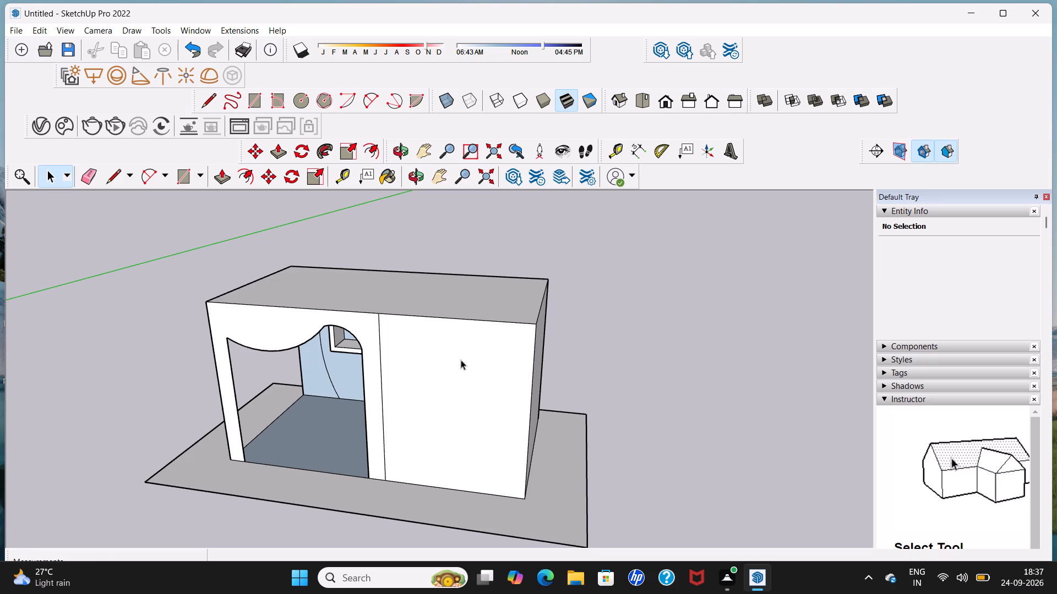
{"action": "middle_click_drag", "start_coordinate": [461, 360], "coordinate": [523, 343]}
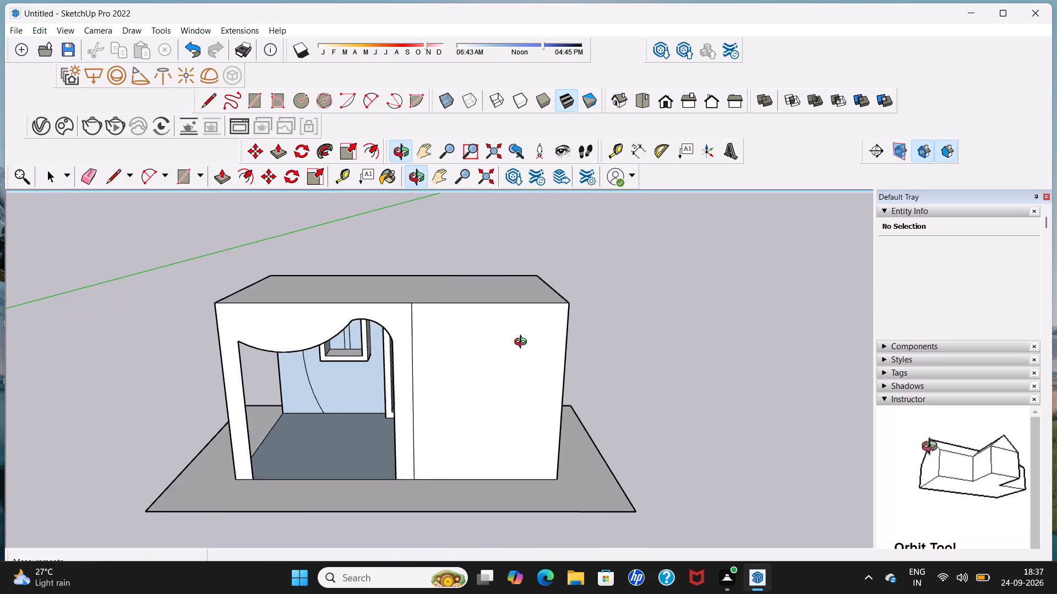
{"action": "middle_click_drag", "start_coordinate": [523, 343], "coordinate": [527, 343]}
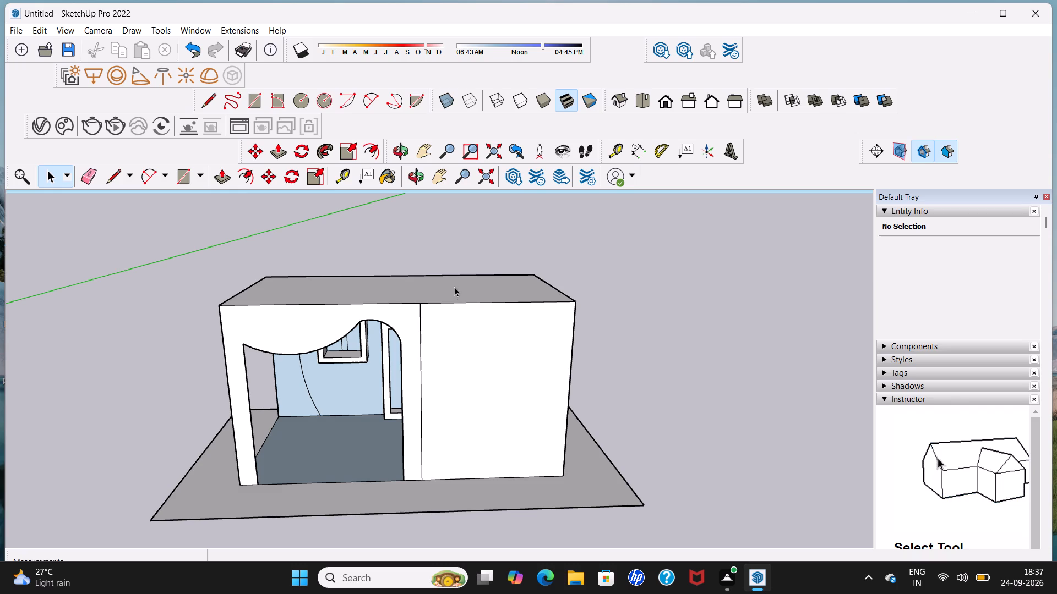
Push/Pull the building's flat roof face up about 3' 8".
{"action": "left_click", "coordinate": [221, 178]}
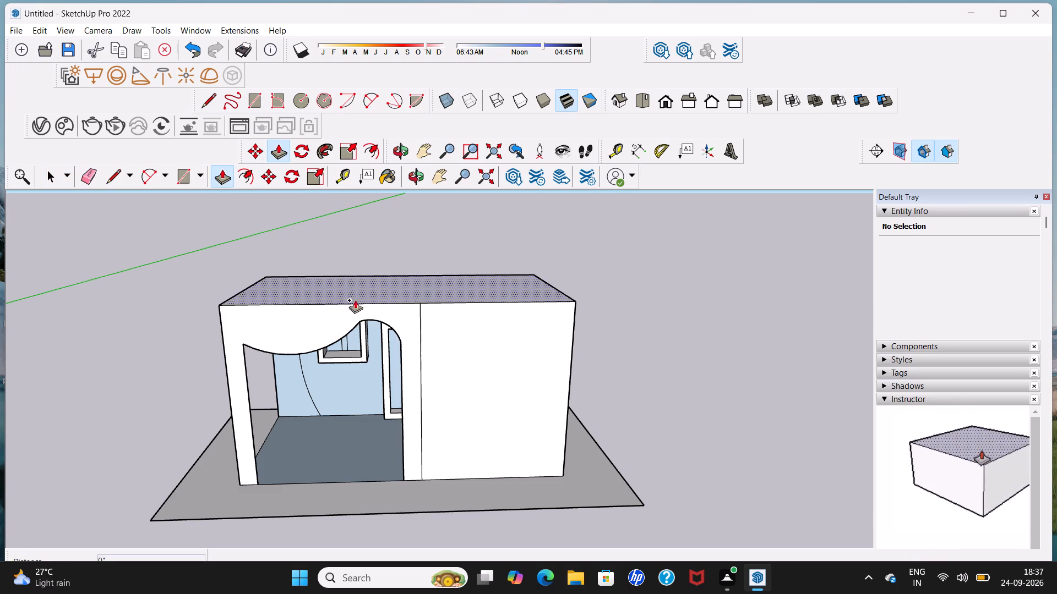
{"action": "middle_click_drag", "start_coordinate": [384, 281], "coordinate": [367, 334]}
{"action": "scroll", "coordinate": [369, 324], "scroll_direction": "up", "scroll_amount": 1}
{"action": "left_click", "coordinate": [369, 320]}
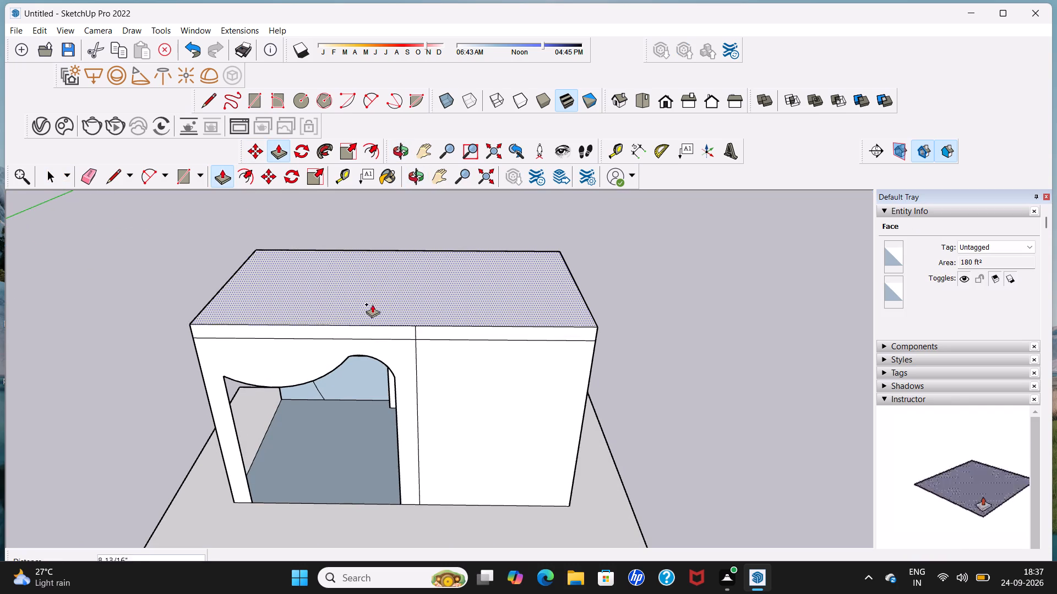
{"action": "middle_click_drag", "start_coordinate": [391, 240], "coordinate": [398, 228]}
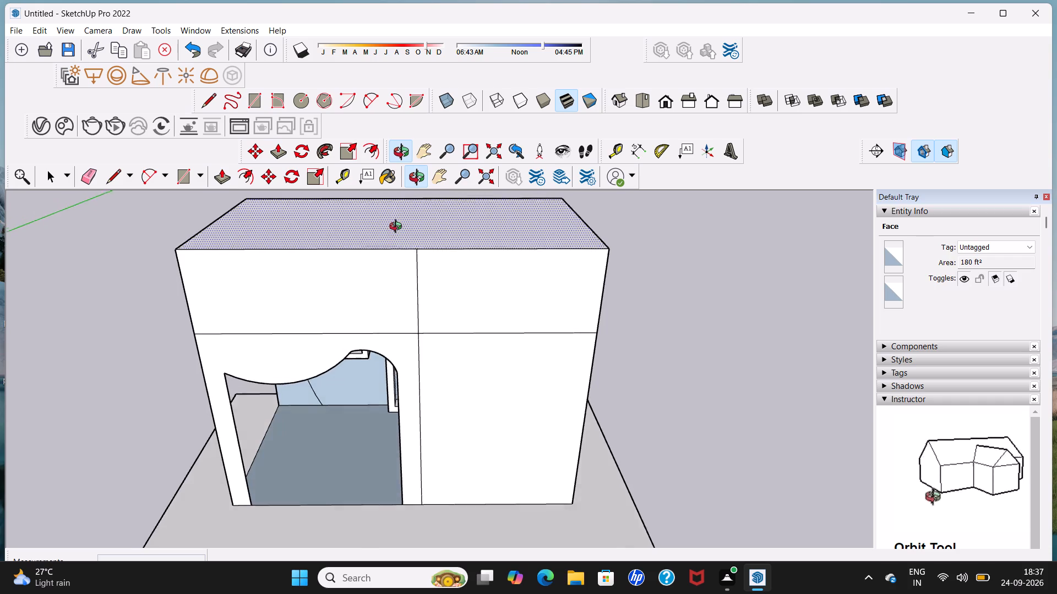
{"action": "middle_click_drag", "start_coordinate": [398, 228], "coordinate": [426, 205]}
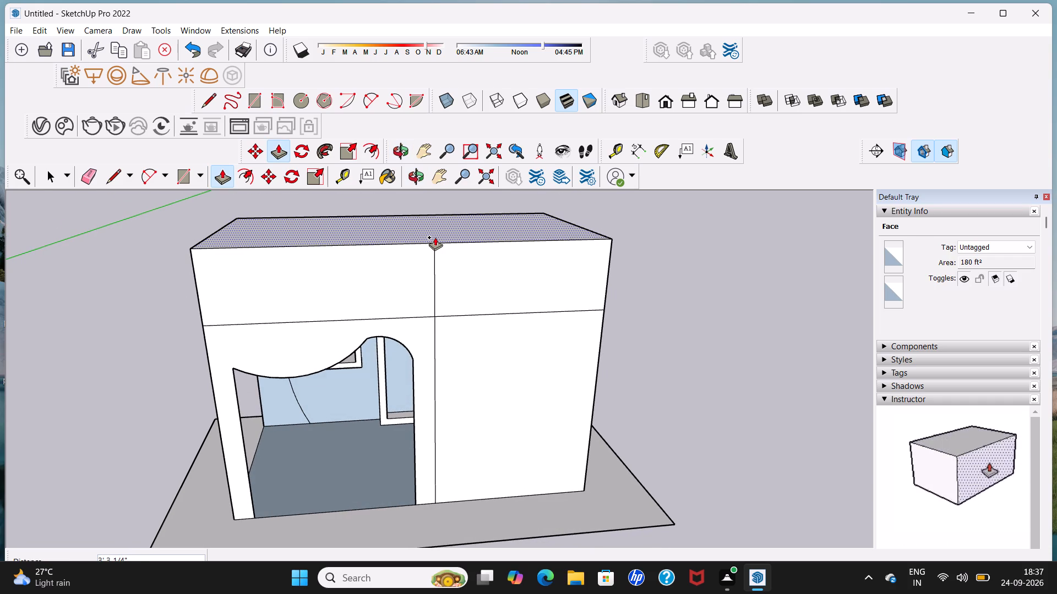
{"action": "left_click", "coordinate": [438, 229]}
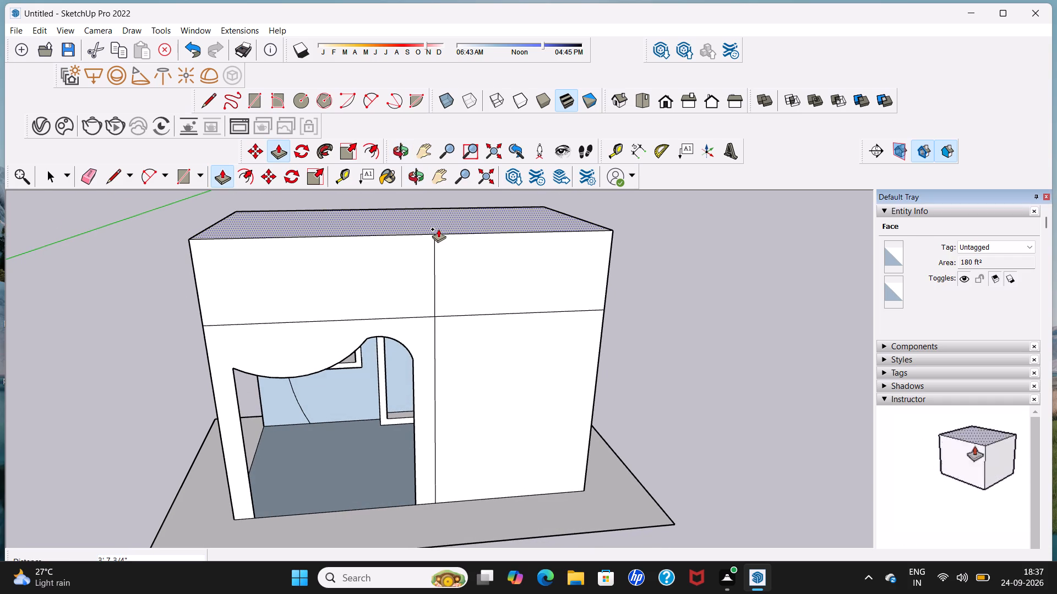
{"action": "key", "text": "space"}
Draw a 10' horizontal line midway up the raised front wall section above the curved opening, from the outer edge to the vertical divider.
{"action": "middle_click_drag", "start_coordinate": [425, 289], "coordinate": [457, 246]}
{"action": "scroll", "coordinate": [425, 289], "scroll_direction": "up", "scroll_amount": 1}
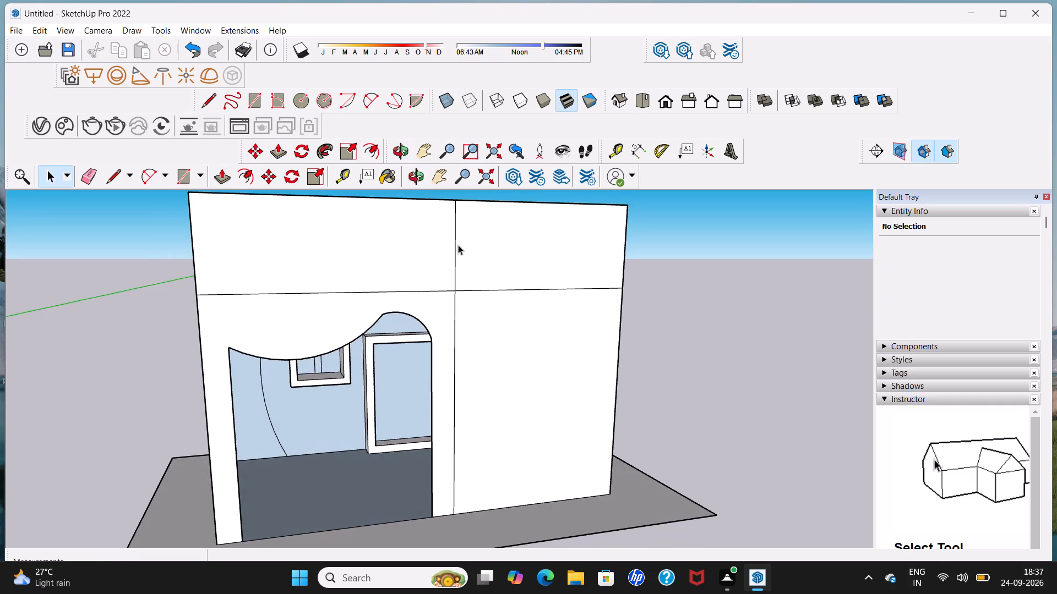
{"action": "scroll", "coordinate": [458, 245], "scroll_direction": "down", "scroll_amount": 4}
{"action": "middle_click_drag", "start_coordinate": [449, 260], "coordinate": [414, 264]}
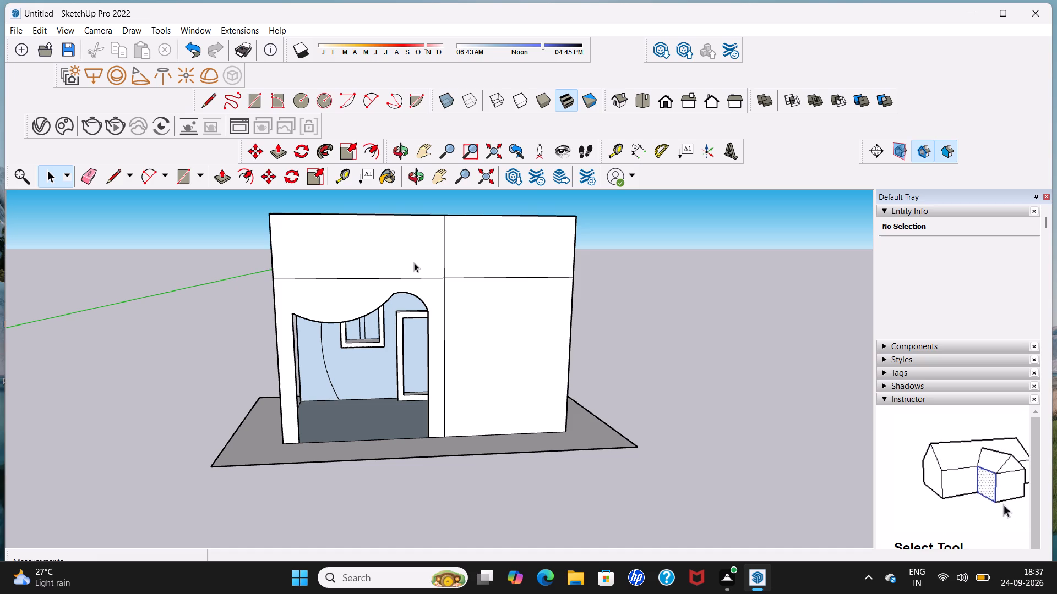
{"action": "left_click", "coordinate": [206, 103]}
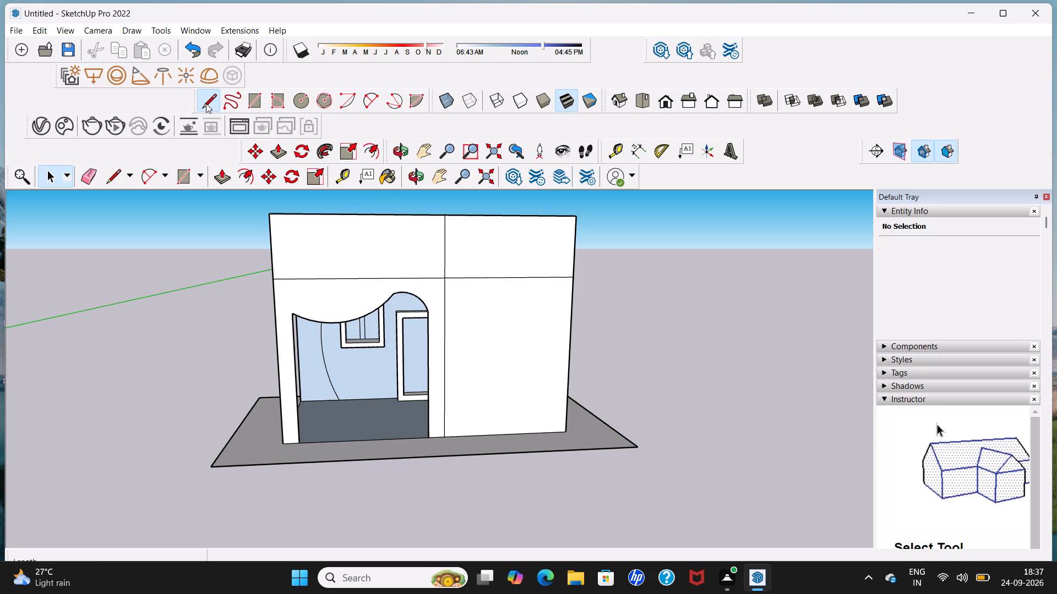
{"action": "left_click", "coordinate": [275, 246]}
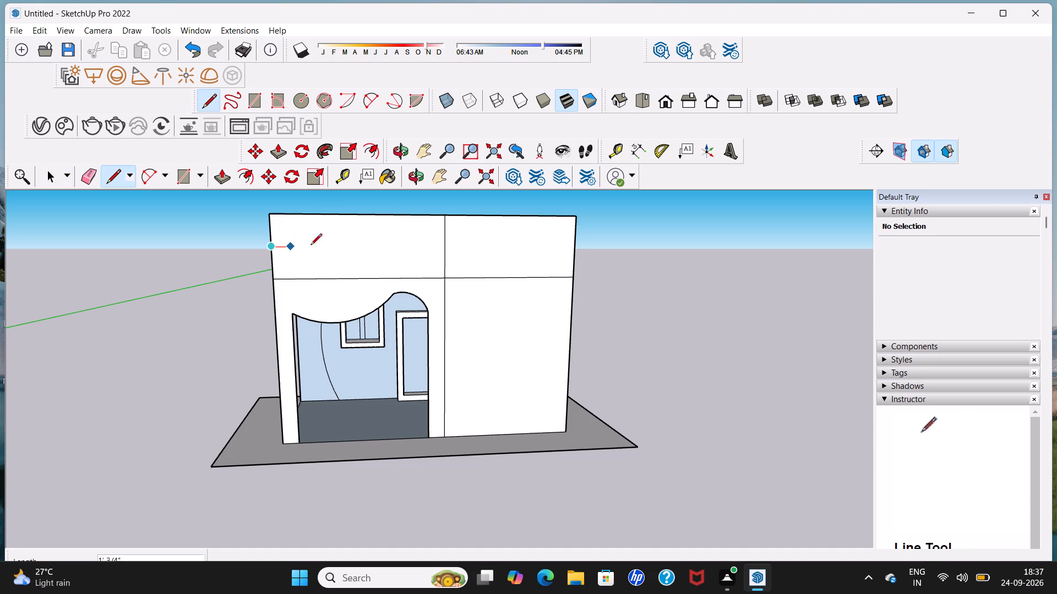
{"action": "left_click", "coordinate": [443, 248]}
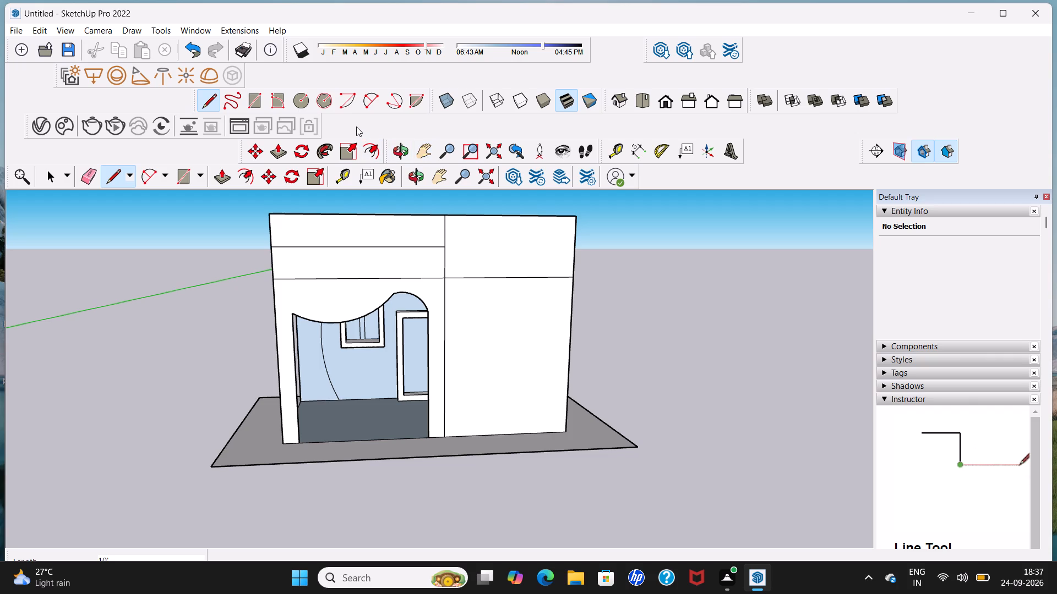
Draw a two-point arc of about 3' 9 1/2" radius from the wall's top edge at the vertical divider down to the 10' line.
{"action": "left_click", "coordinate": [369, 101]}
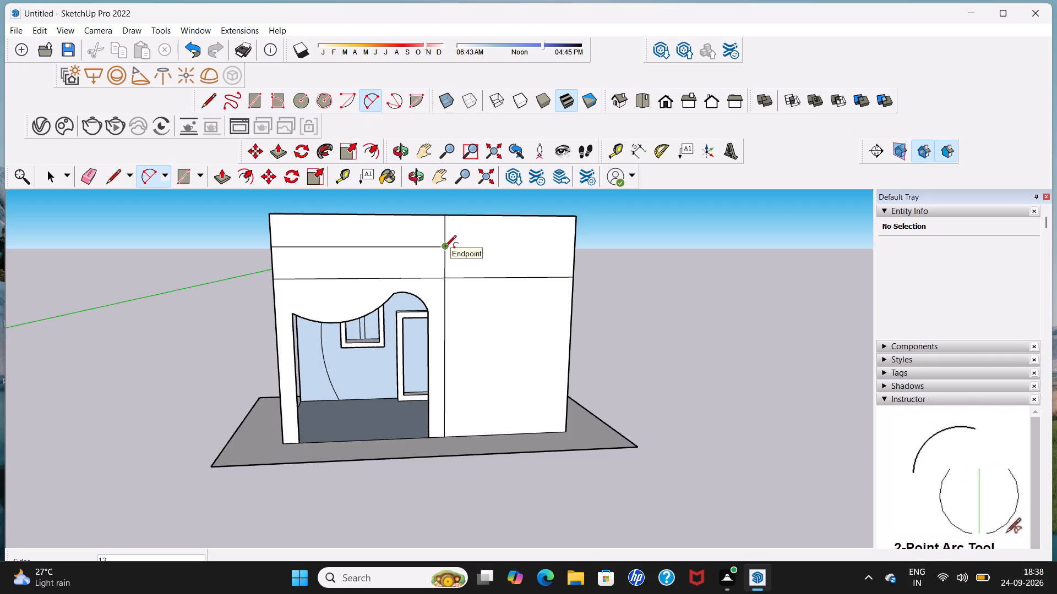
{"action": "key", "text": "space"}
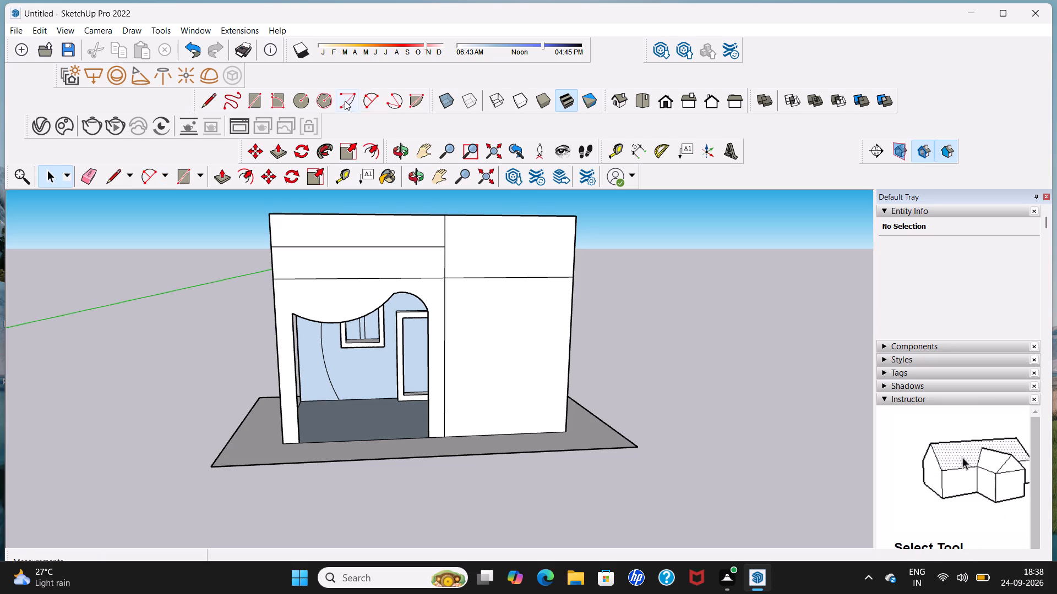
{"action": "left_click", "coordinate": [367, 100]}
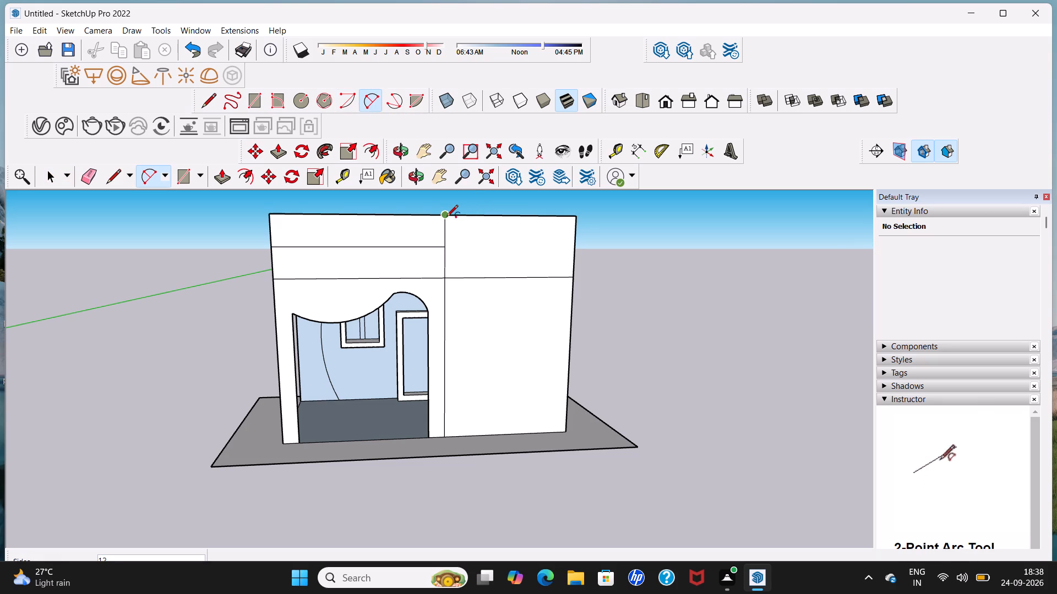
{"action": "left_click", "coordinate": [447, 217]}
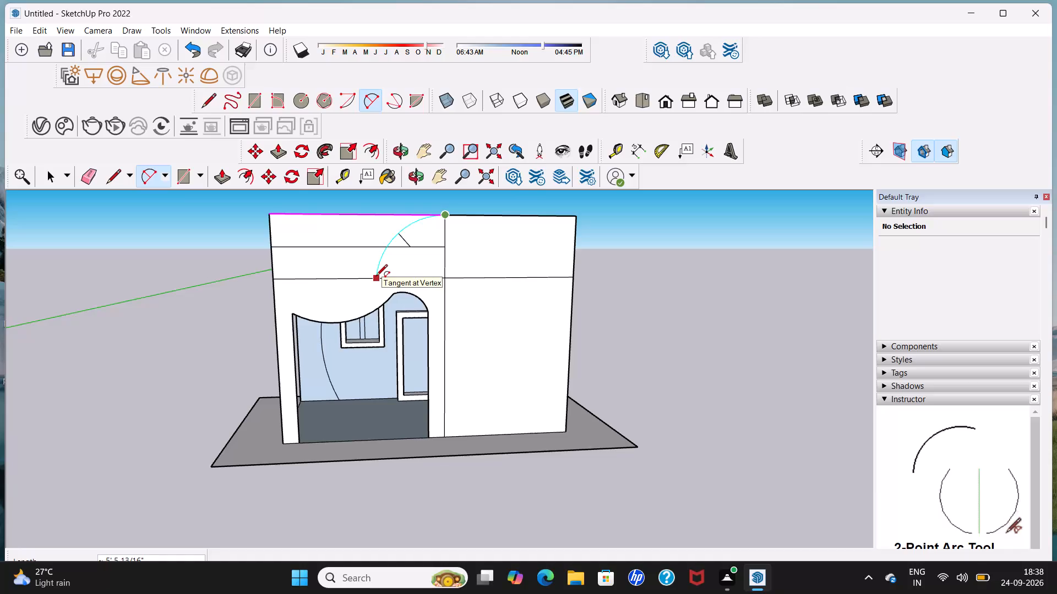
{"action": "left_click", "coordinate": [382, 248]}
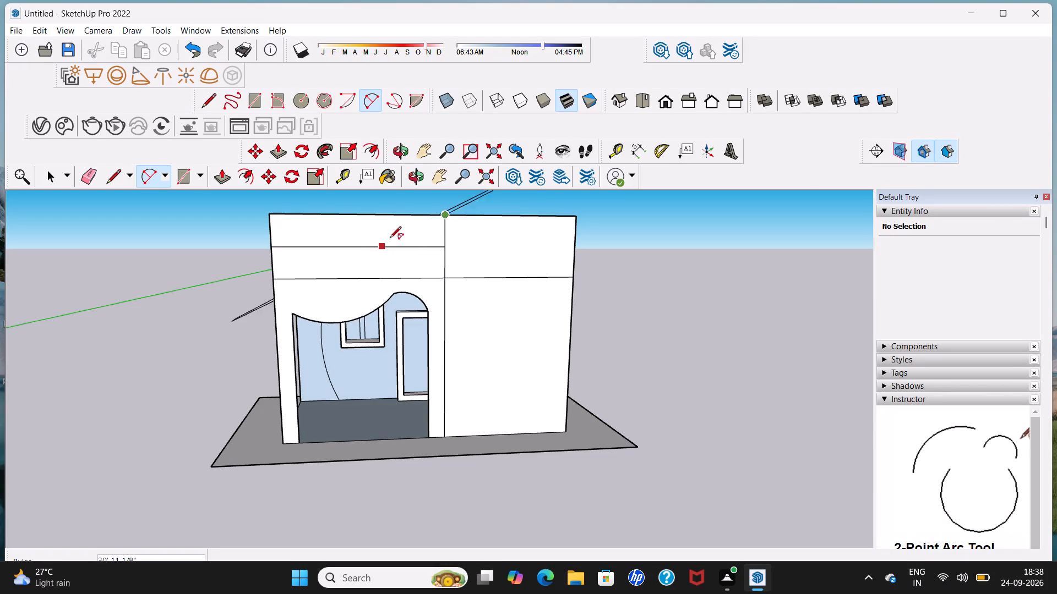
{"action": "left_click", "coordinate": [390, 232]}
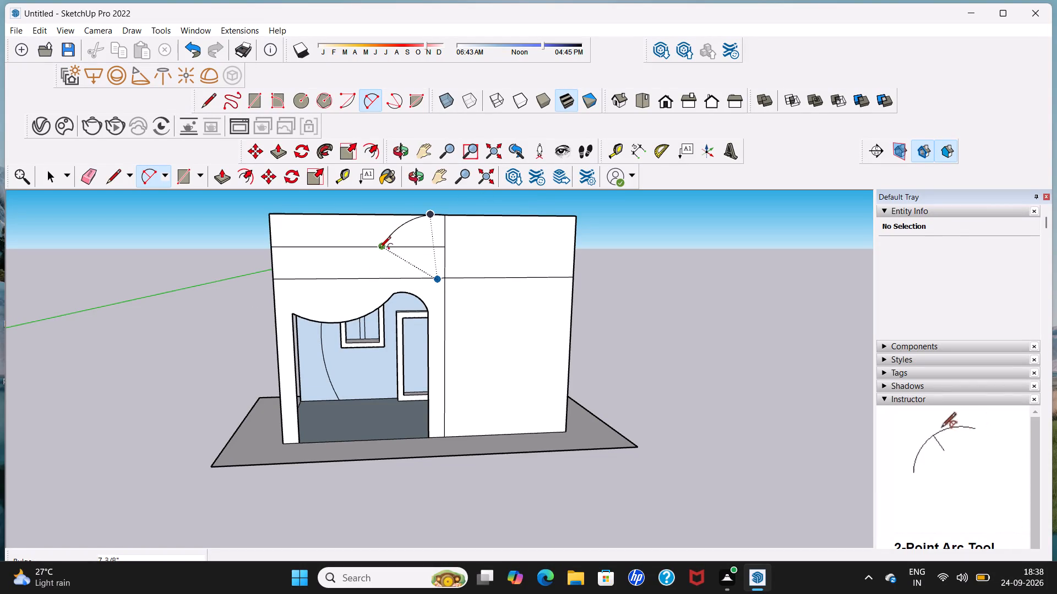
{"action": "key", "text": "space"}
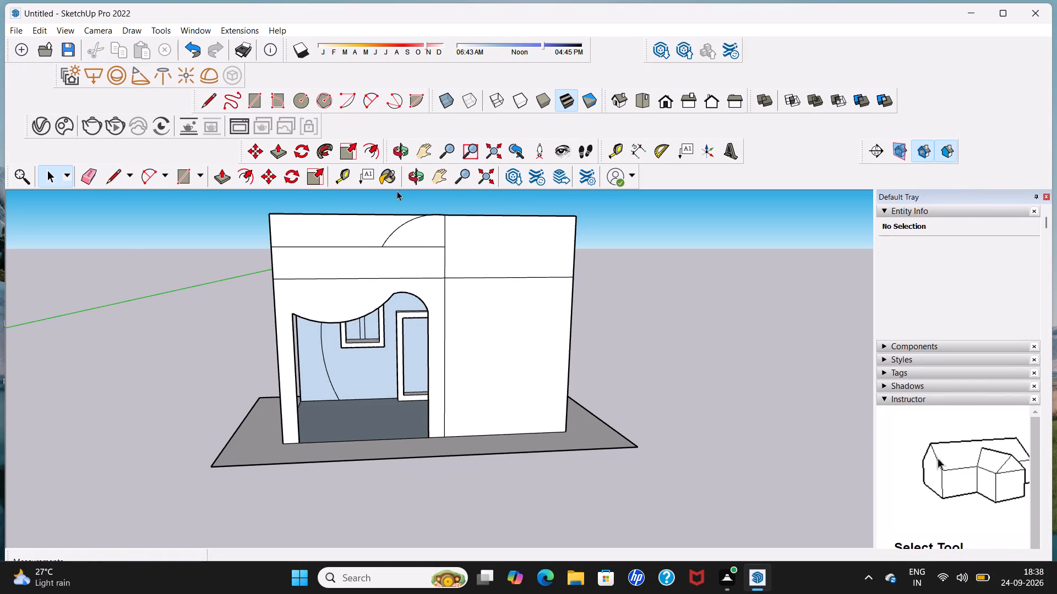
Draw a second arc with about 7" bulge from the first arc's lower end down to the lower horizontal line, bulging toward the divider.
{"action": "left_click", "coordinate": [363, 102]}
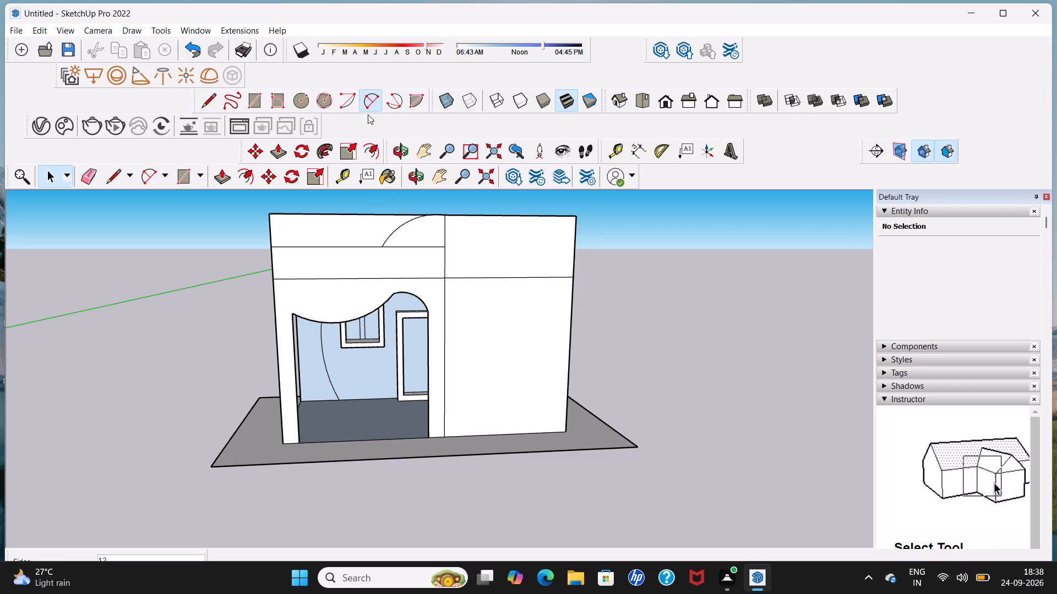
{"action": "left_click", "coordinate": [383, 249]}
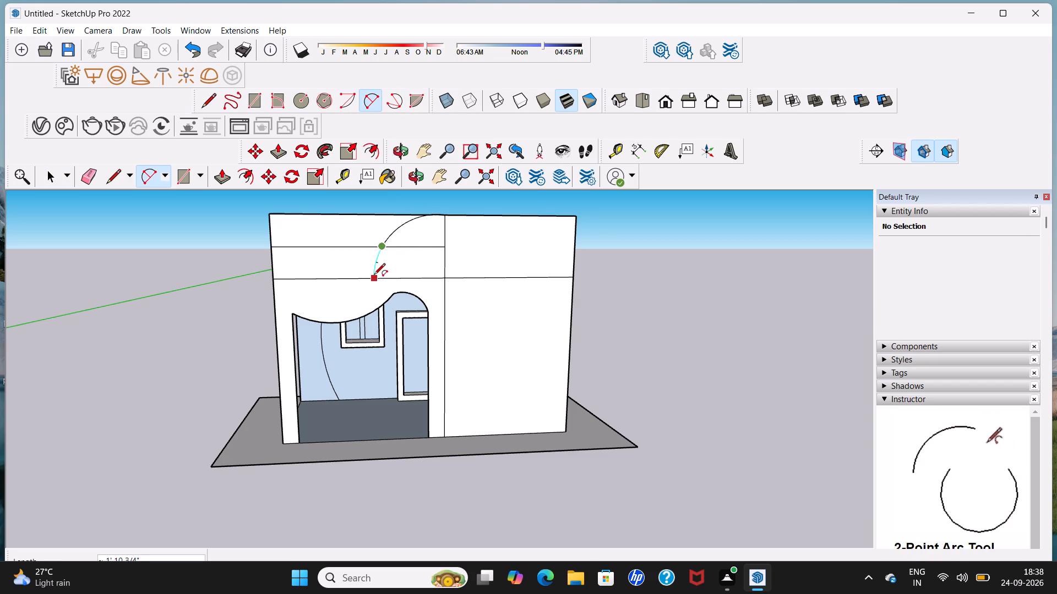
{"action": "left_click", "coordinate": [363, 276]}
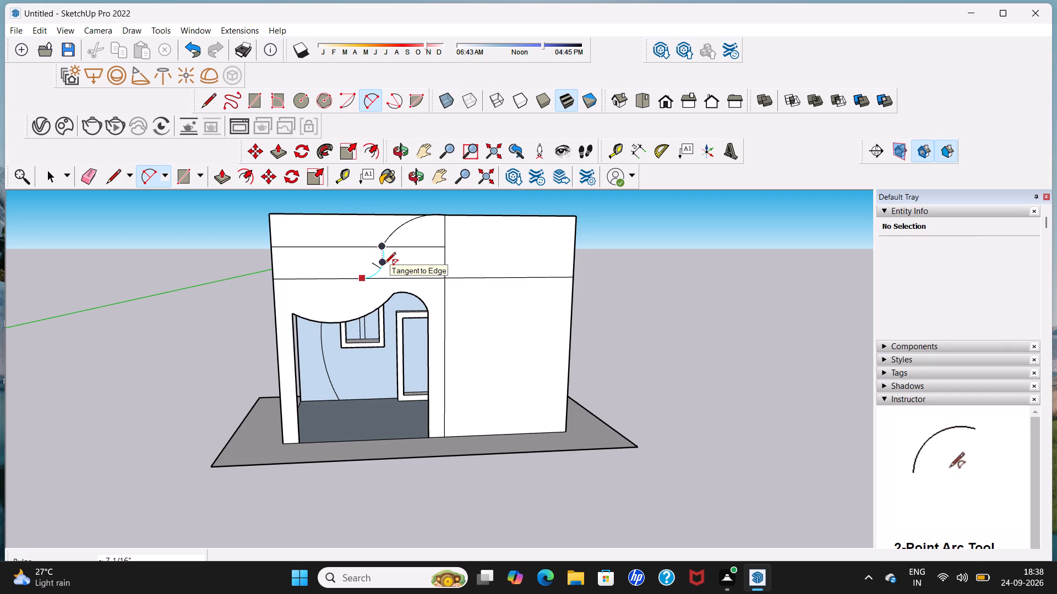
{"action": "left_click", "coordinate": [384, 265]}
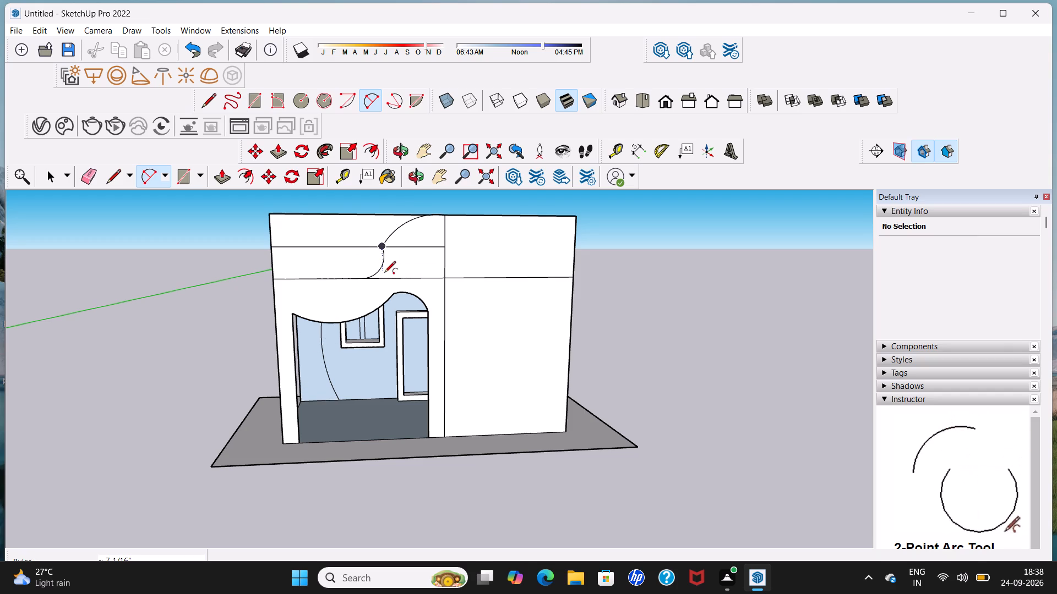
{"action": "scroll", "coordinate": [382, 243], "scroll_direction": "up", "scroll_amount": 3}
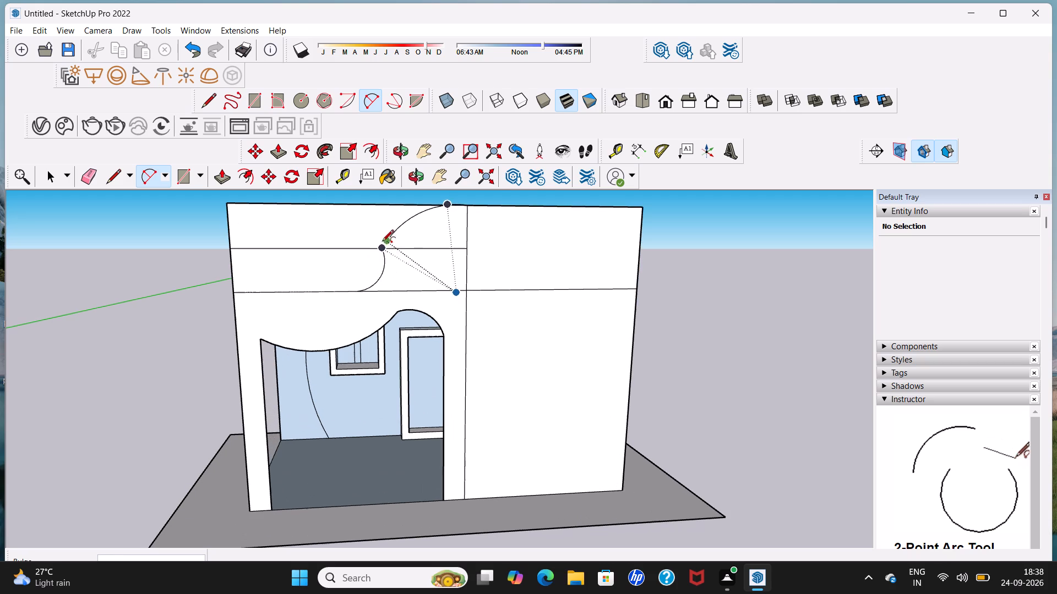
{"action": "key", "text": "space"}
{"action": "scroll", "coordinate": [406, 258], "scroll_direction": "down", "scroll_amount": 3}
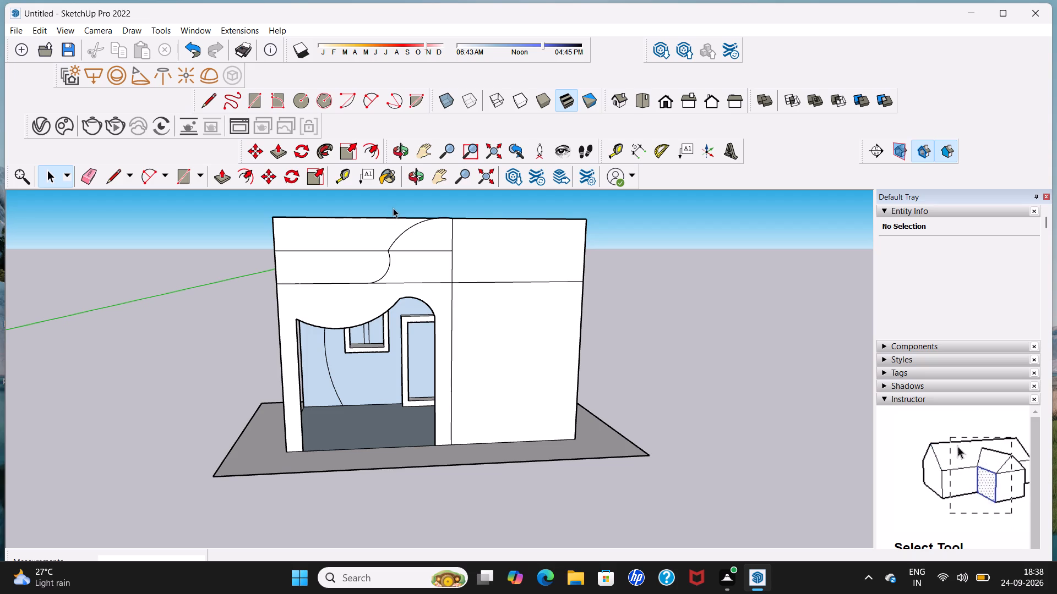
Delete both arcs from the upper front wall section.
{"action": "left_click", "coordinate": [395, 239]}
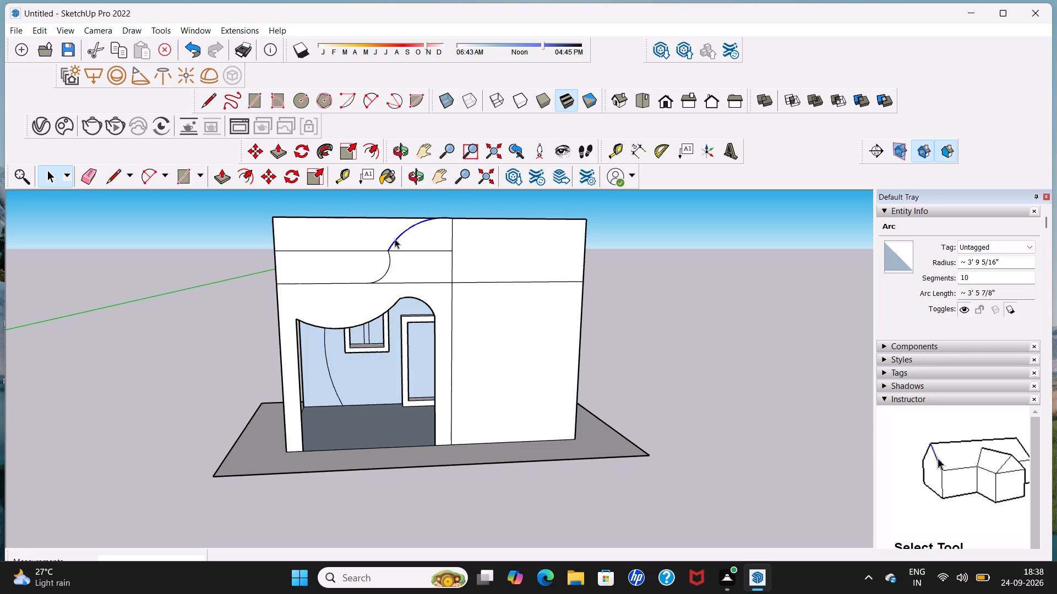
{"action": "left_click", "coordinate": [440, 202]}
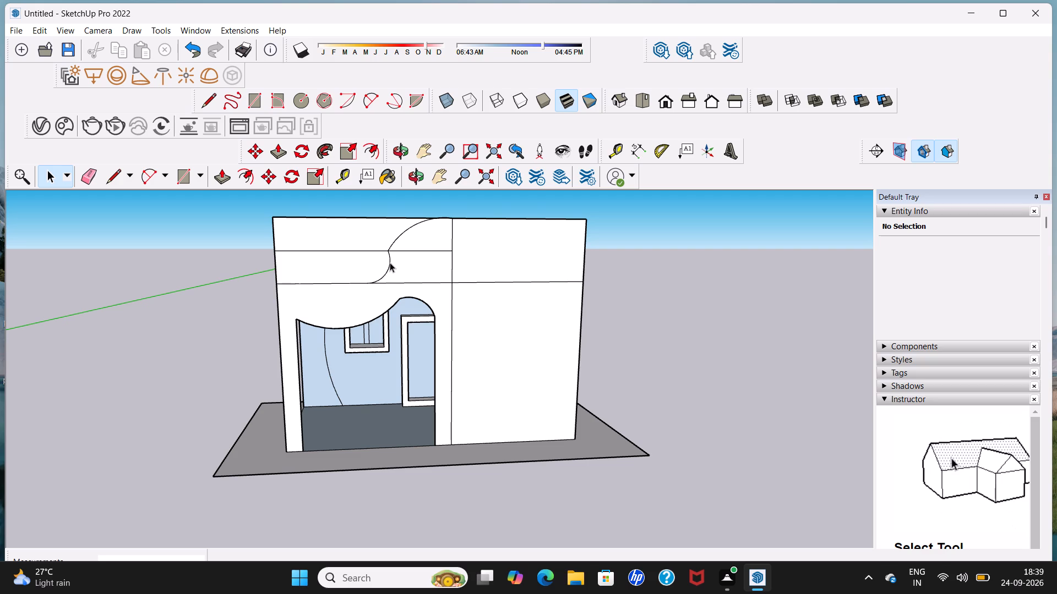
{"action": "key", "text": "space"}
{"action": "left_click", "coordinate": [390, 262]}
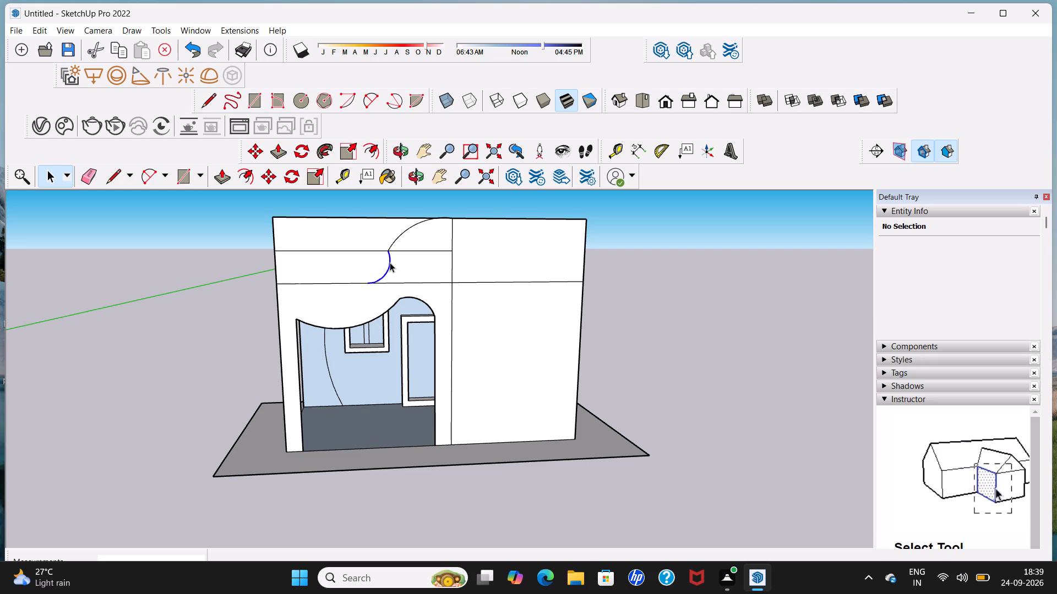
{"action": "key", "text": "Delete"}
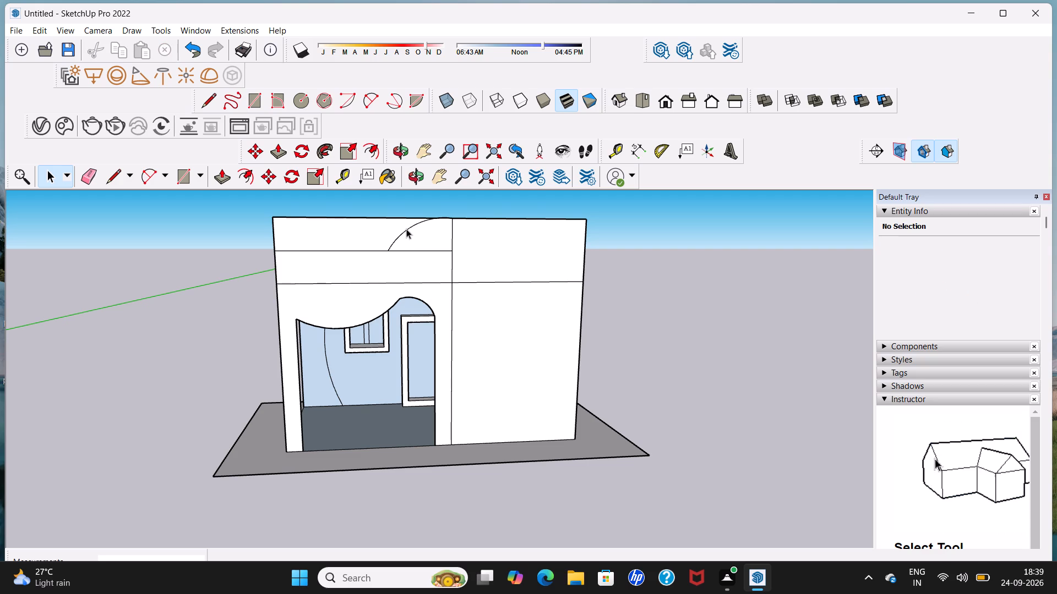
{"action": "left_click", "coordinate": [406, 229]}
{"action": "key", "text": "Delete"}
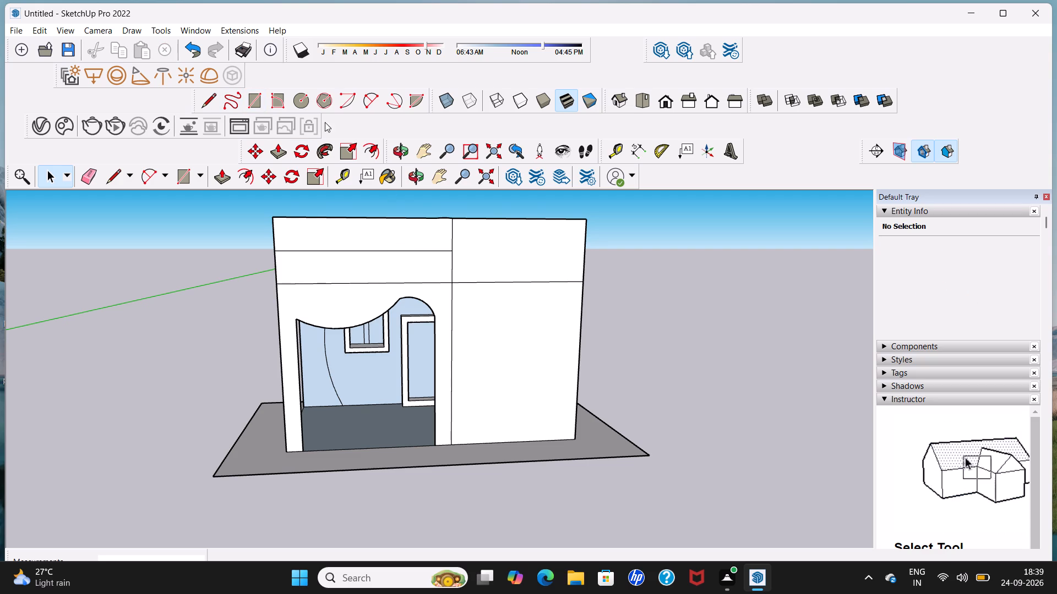
Draw an arc spanning about 3' with about 6" bulge from the top of the vertical divider down to the 10' line.
{"action": "left_click", "coordinate": [368, 103]}
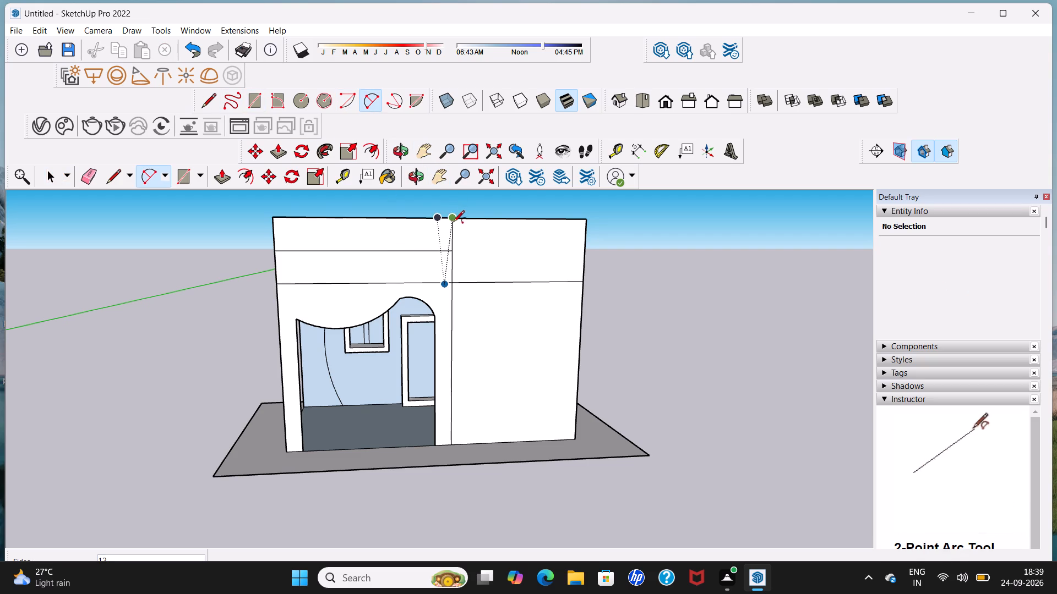
{"action": "left_click", "coordinate": [453, 219]}
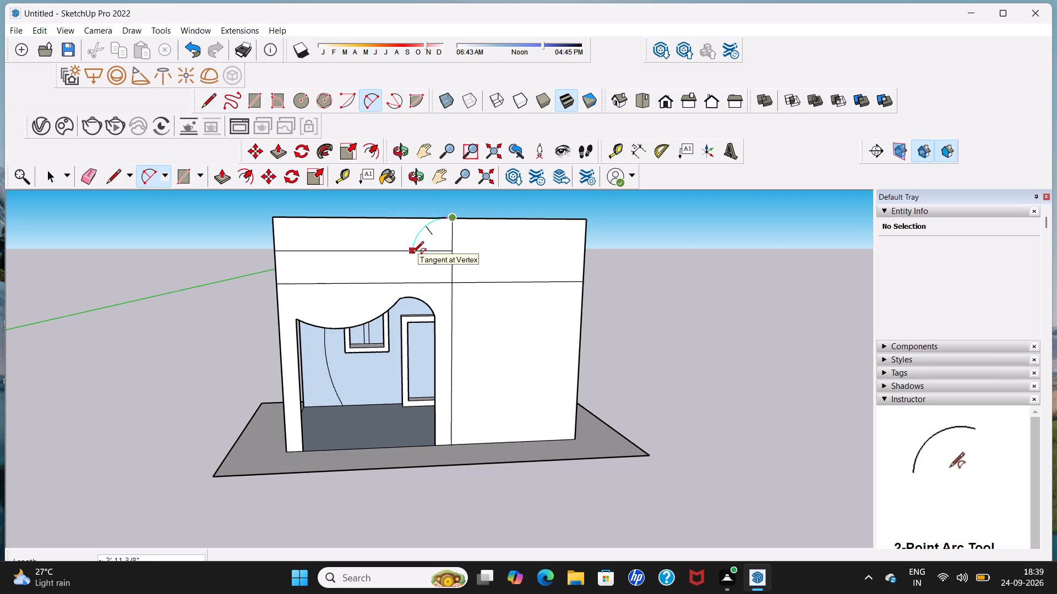
{"action": "left_click", "coordinate": [410, 254]}
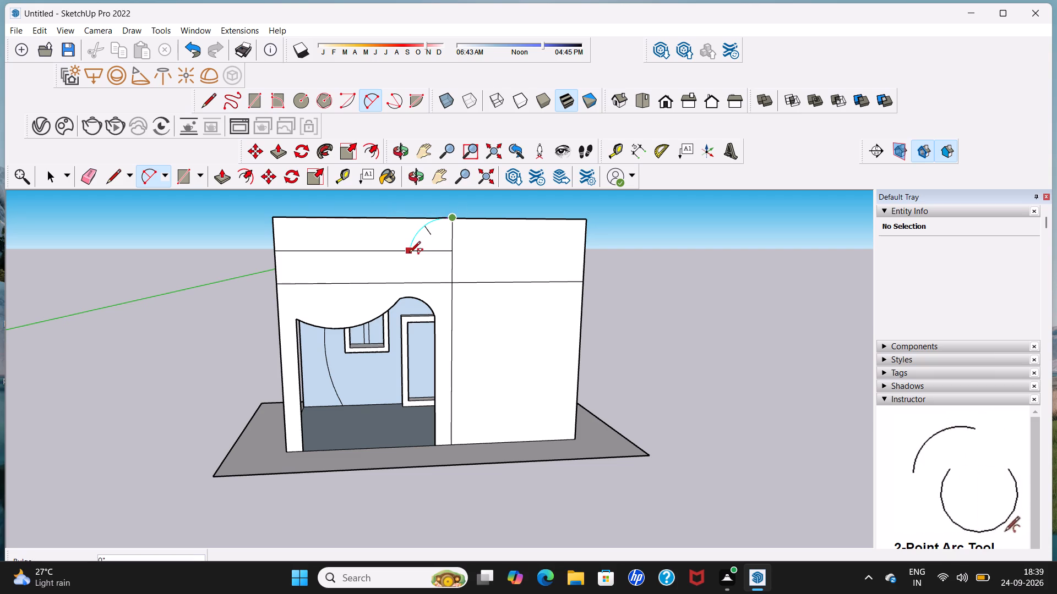
{"action": "left_click", "coordinate": [416, 240]}
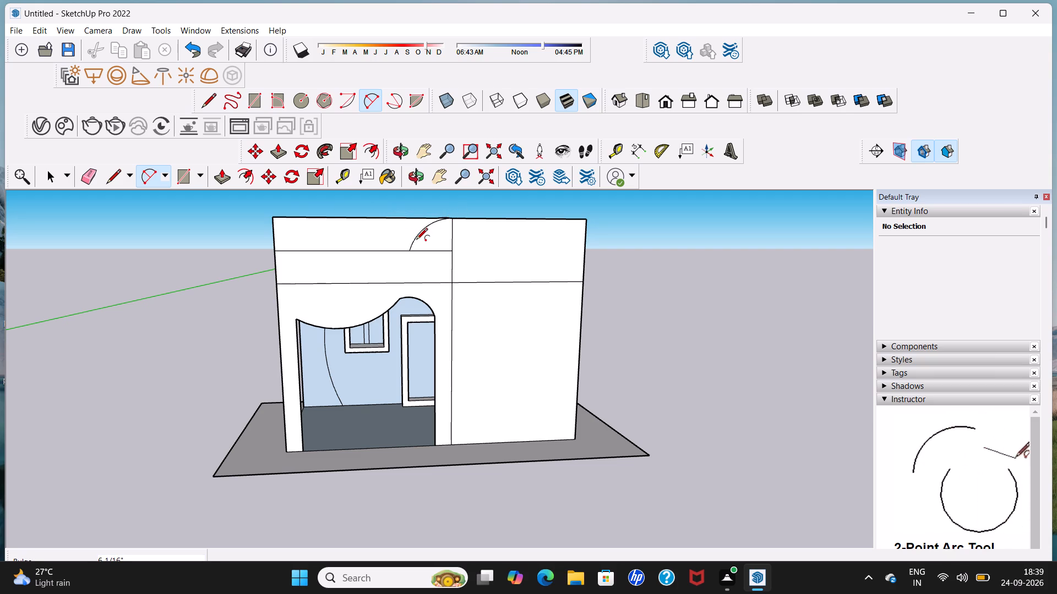
{"action": "left_click", "coordinate": [416, 240]}
{"action": "key", "text": "space"}
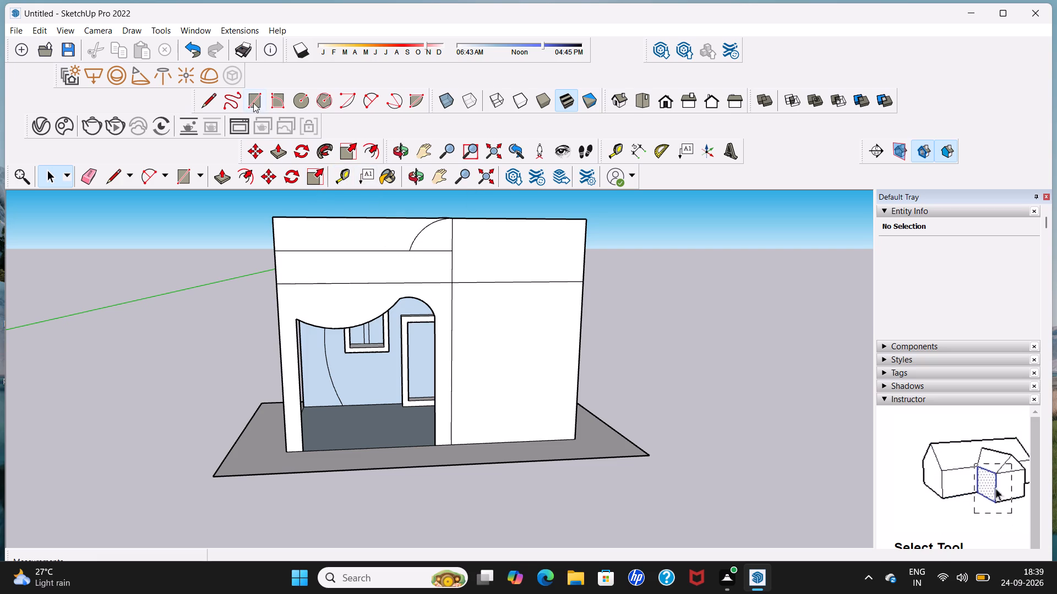
Draw an arc spanning about 2' 8" with about 6" bulge from the first arc's lower end to the lower horizontal line, completing the S-curve.
{"action": "left_click", "coordinate": [367, 101]}
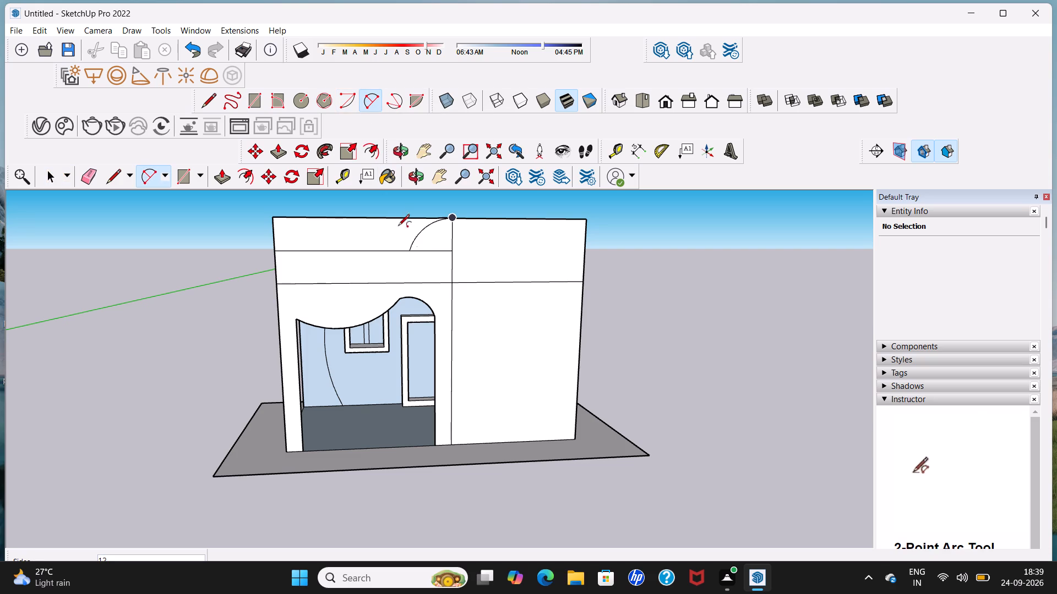
{"action": "left_click", "coordinate": [410, 252]}
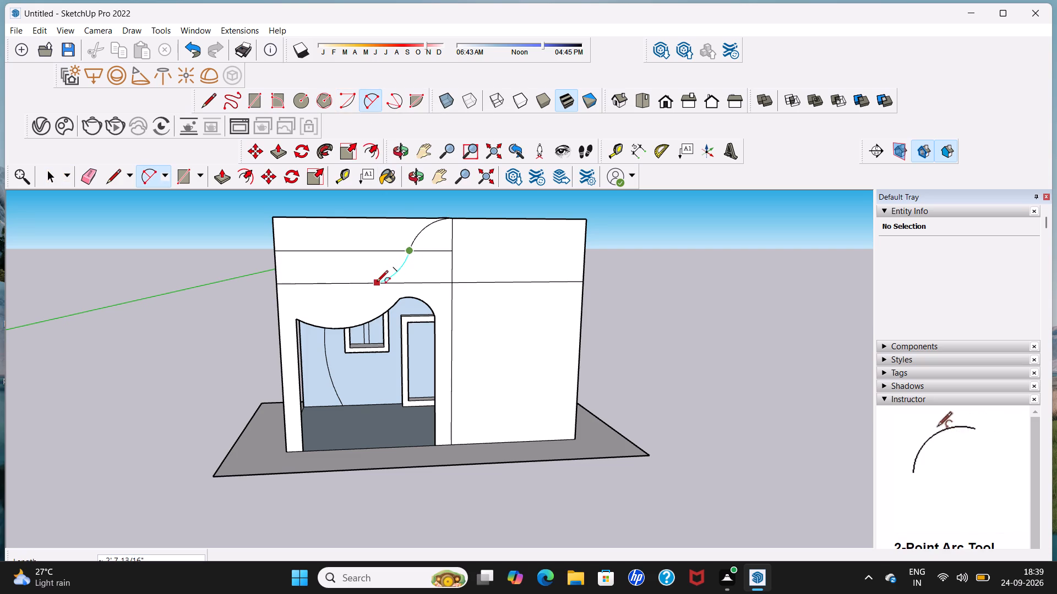
{"action": "left_click", "coordinate": [377, 283]}
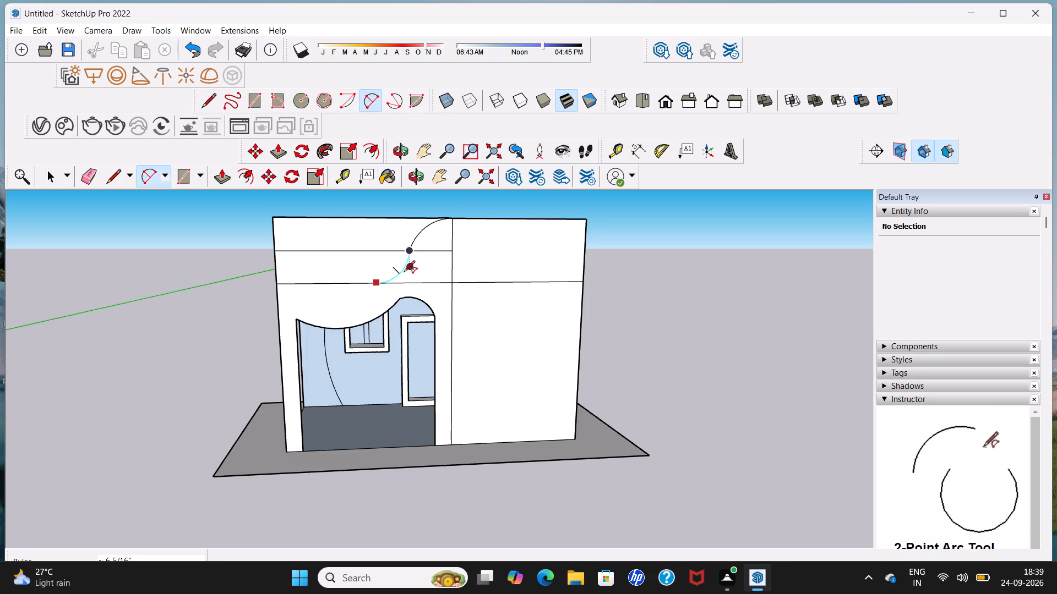
{"action": "left_click", "coordinate": [401, 273]}
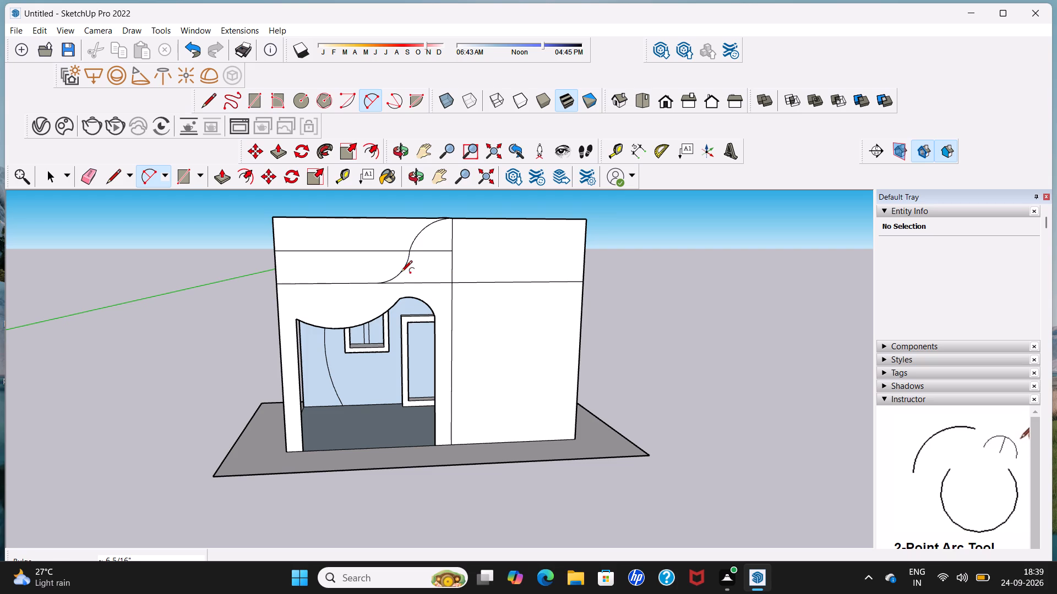
{"action": "key", "text": "space"}
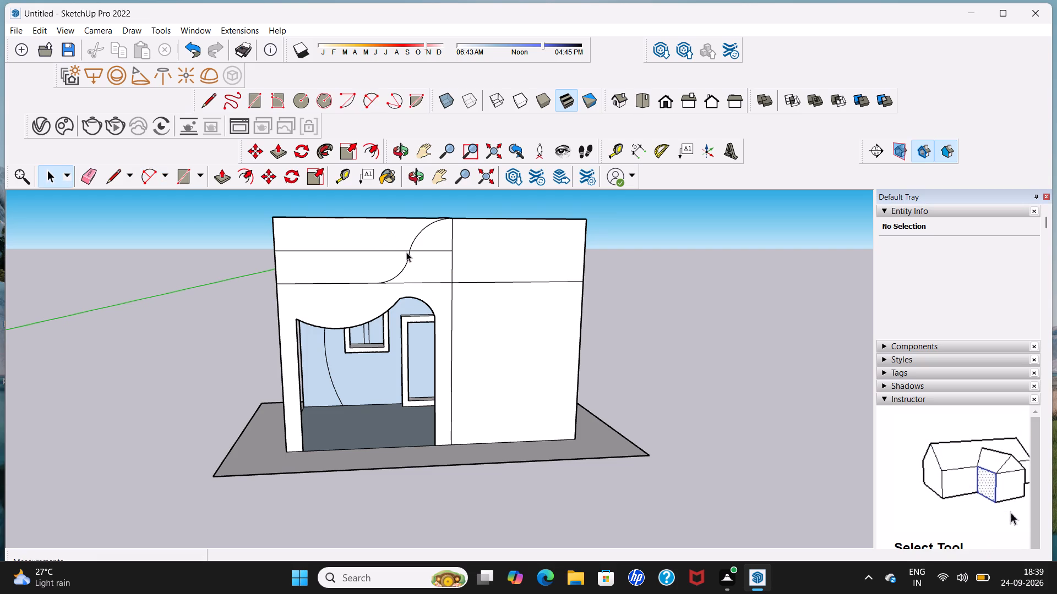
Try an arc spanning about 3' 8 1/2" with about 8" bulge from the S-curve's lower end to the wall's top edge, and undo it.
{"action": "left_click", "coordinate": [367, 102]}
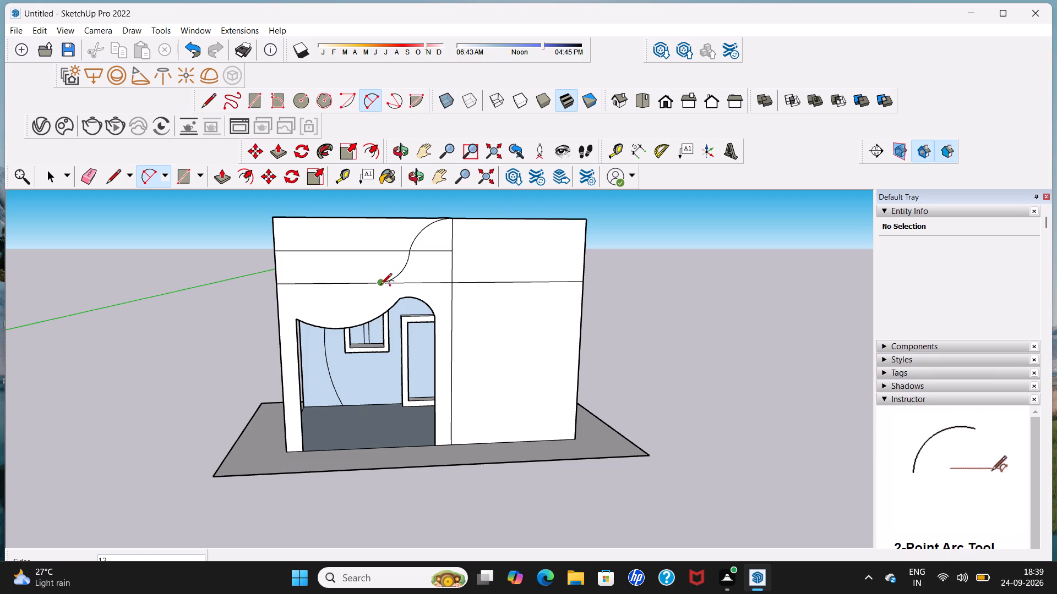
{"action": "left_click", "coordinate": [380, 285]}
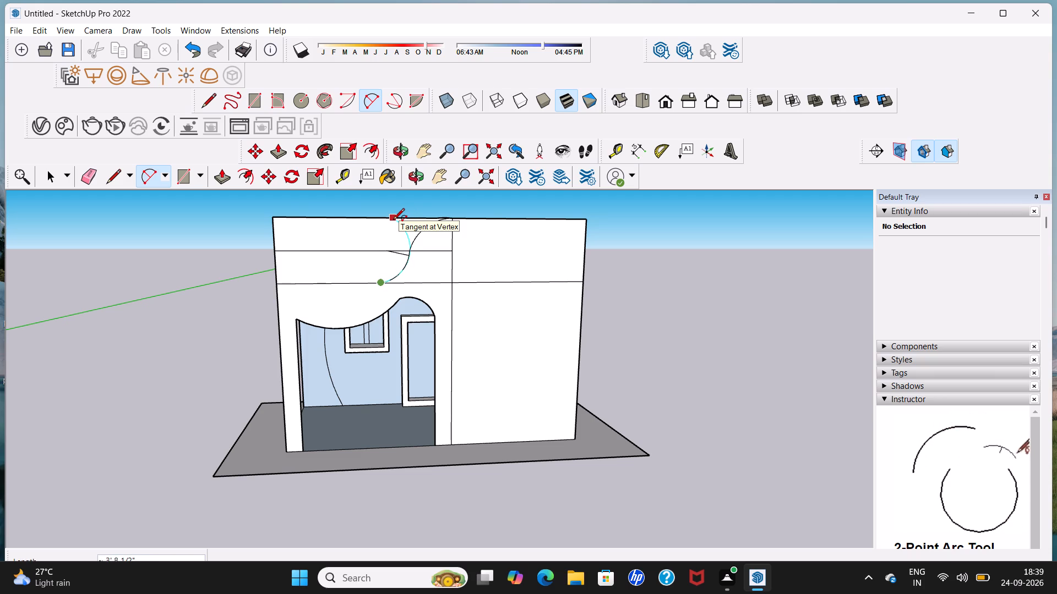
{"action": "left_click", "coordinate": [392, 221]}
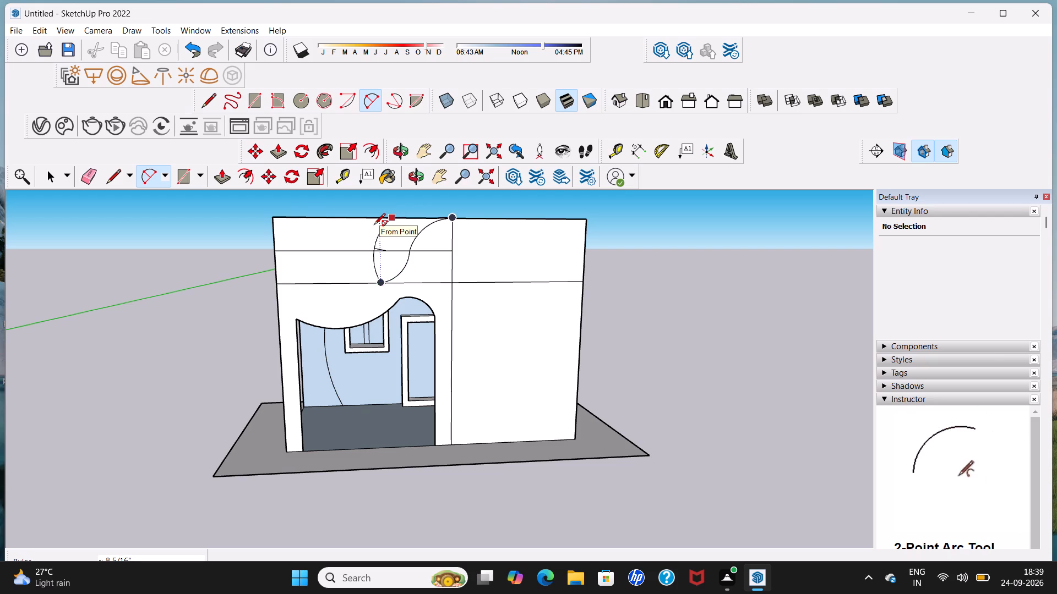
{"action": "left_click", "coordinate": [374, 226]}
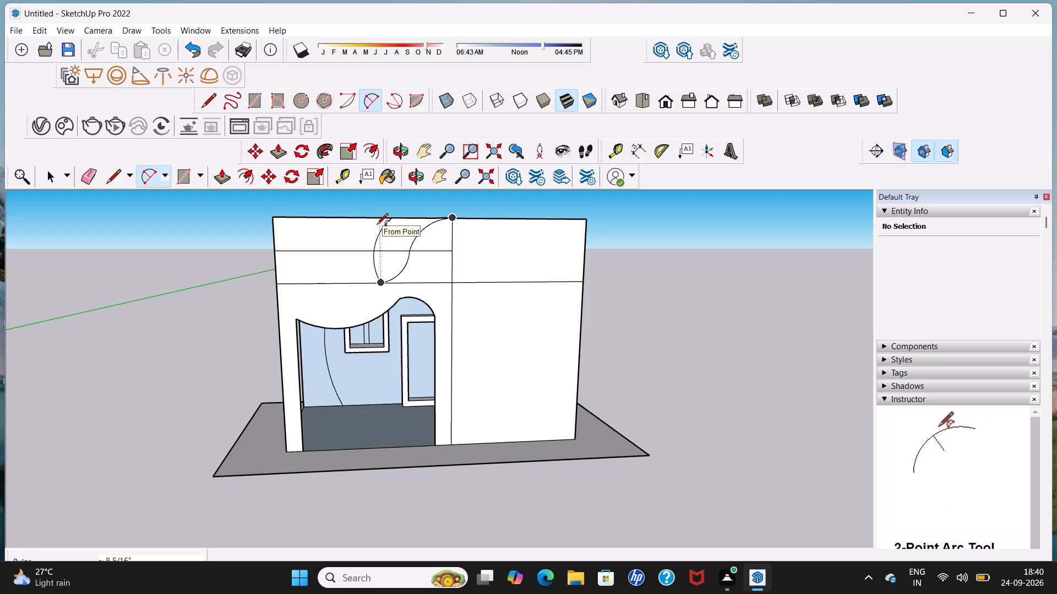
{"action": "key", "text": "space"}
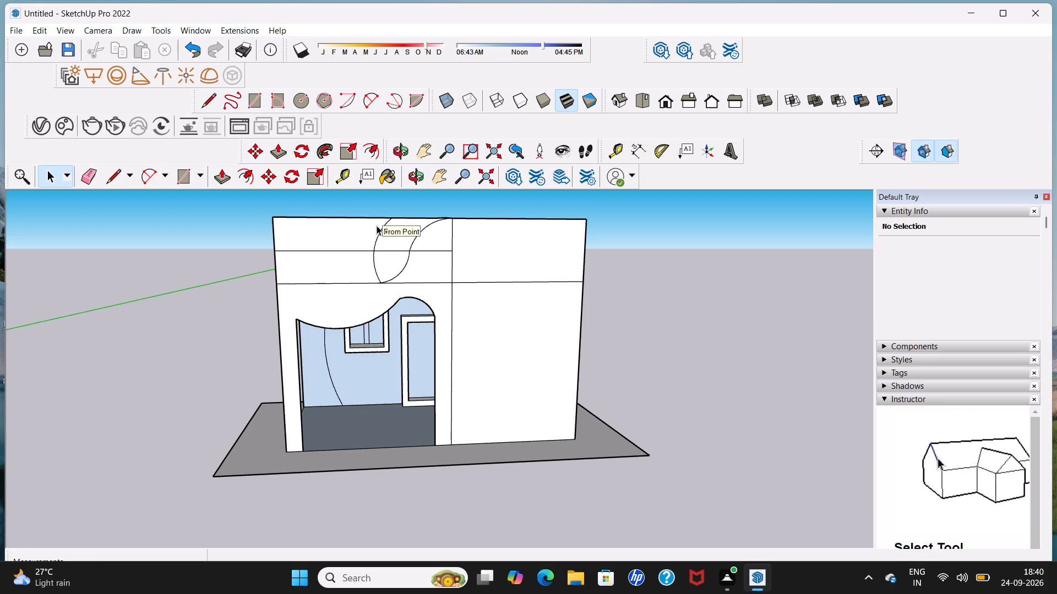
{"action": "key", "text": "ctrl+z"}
Draw an arc spanning about 4' with about 1' 3" bulge from the S-curve's lower end to the wall's top edge, bulging away from the divider.
{"action": "middle_click_drag", "start_coordinate": [434, 257], "coordinate": [381, 272]}
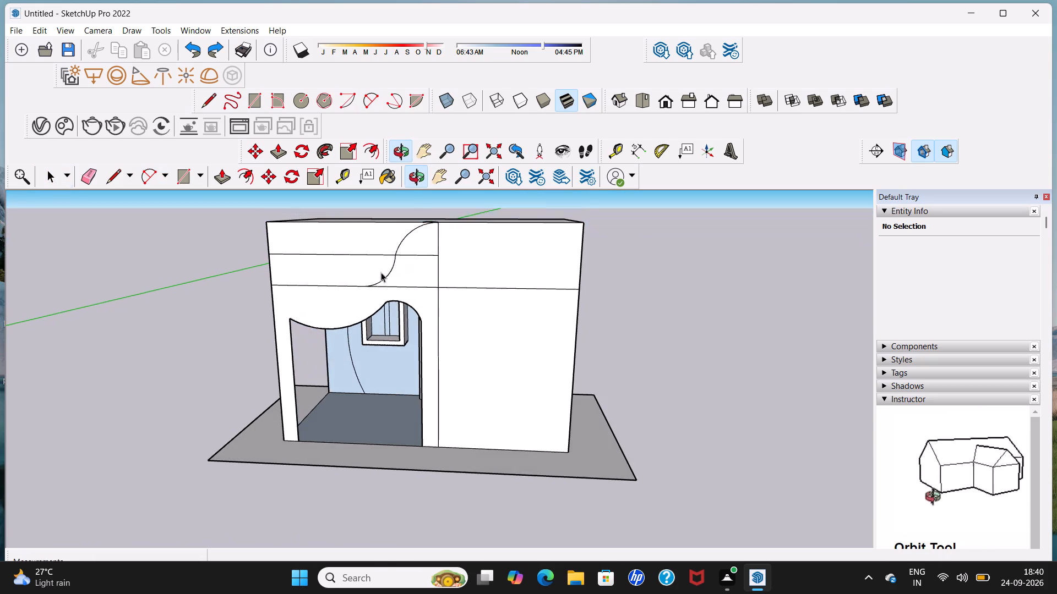
{"action": "scroll", "coordinate": [381, 272], "scroll_direction": "up", "scroll_amount": 2}
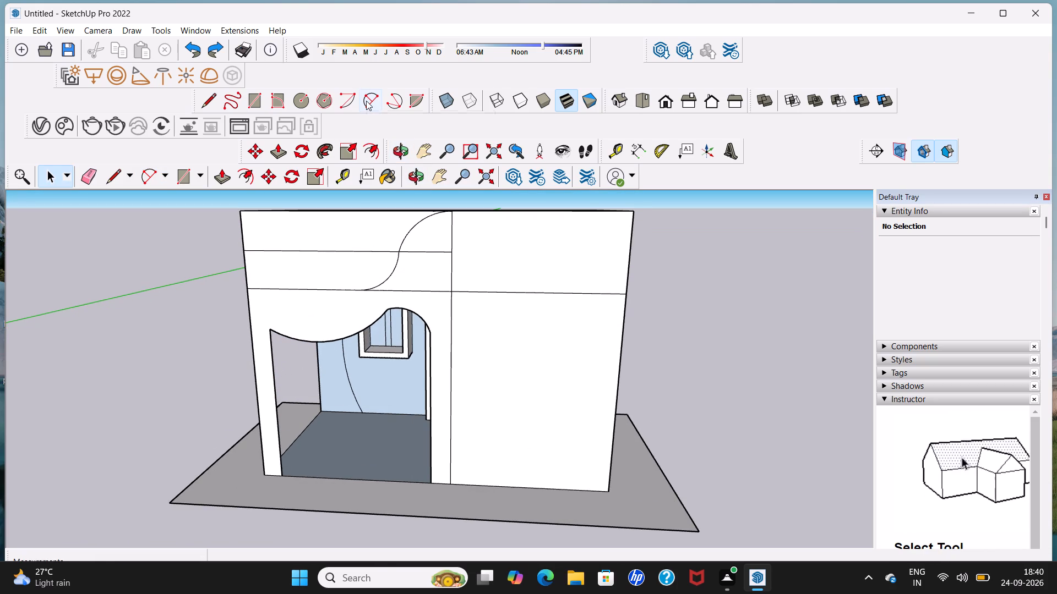
{"action": "left_click", "coordinate": [366, 101]}
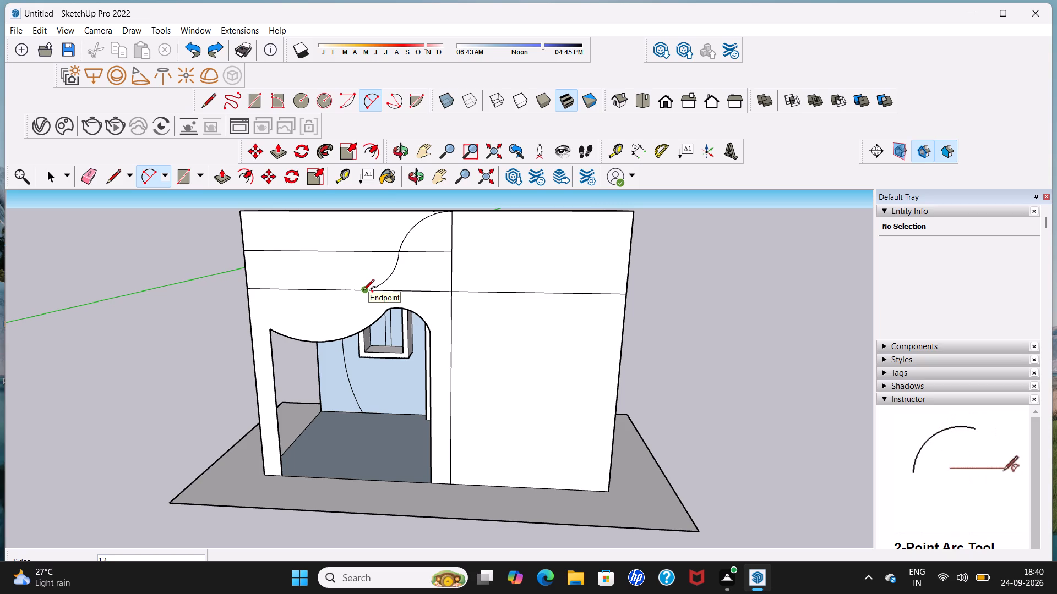
{"action": "left_click", "coordinate": [363, 291]}
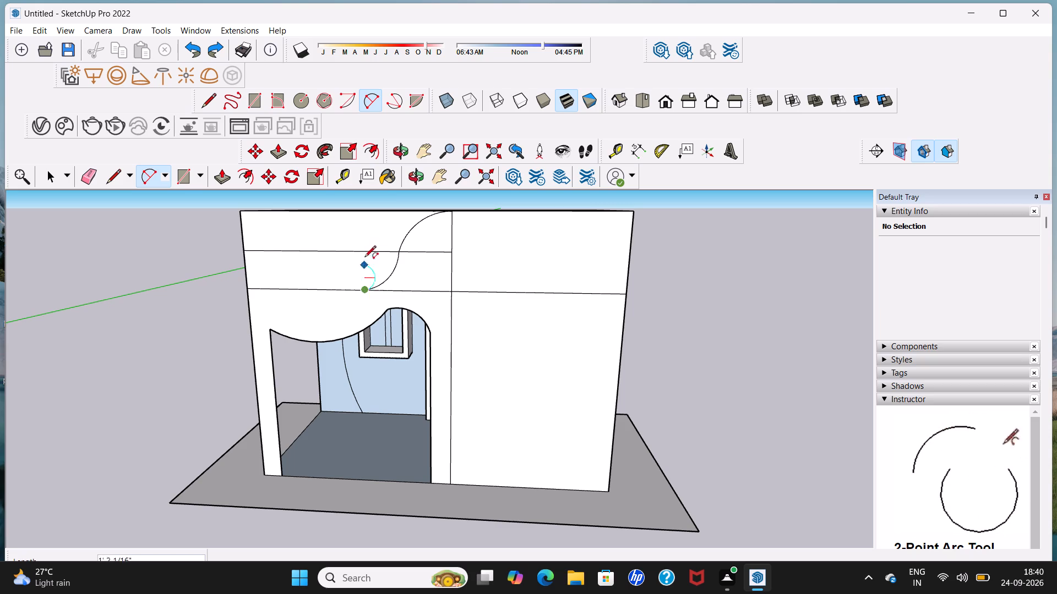
{"action": "left_click", "coordinate": [398, 213]}
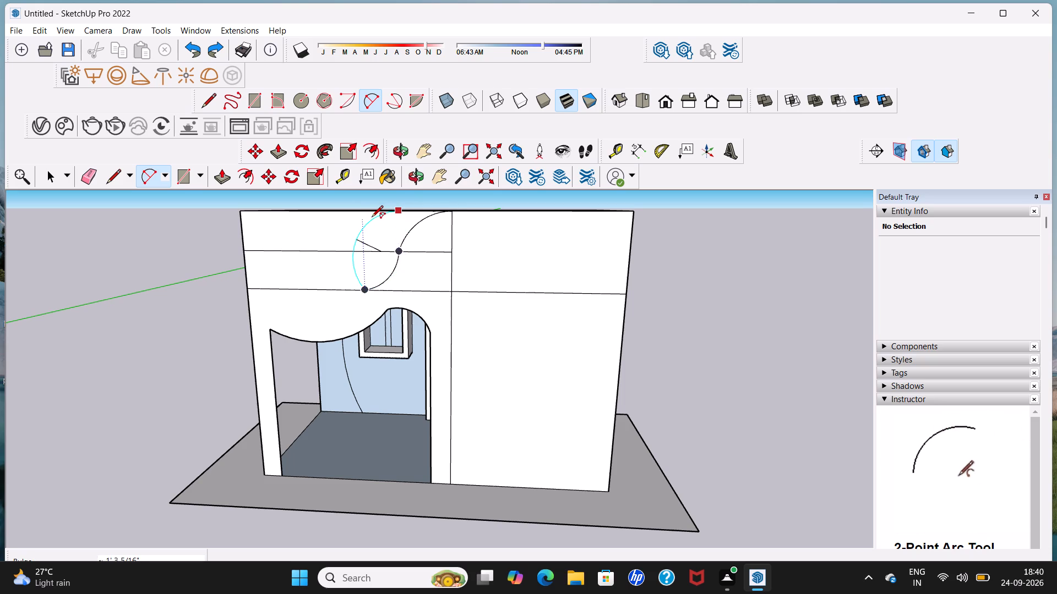
{"action": "left_click", "coordinate": [371, 218]}
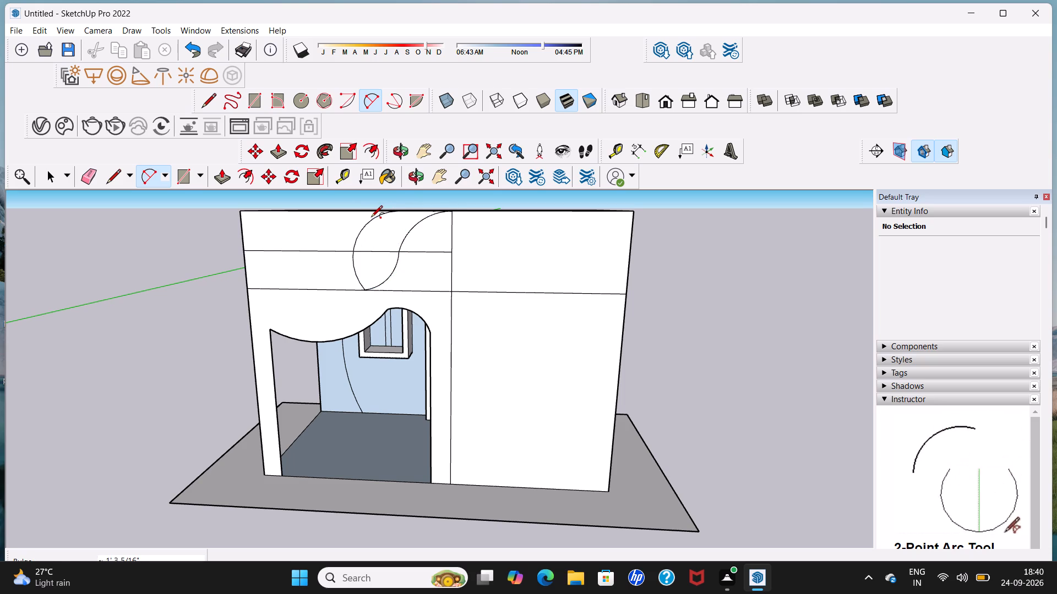
{"action": "key", "text": "space"}
Delete the 10' line's segments between the vertical divider and the S-curve and between the S-curve and the outer arc.
{"action": "scroll", "coordinate": [391, 244], "scroll_direction": "down", "scroll_amount": 7}
{"action": "middle_click_drag", "start_coordinate": [391, 244], "coordinate": [462, 248]}
{"action": "scroll", "coordinate": [391, 244], "scroll_direction": "down", "scroll_amount": 1}
{"action": "scroll", "coordinate": [408, 250], "scroll_direction": "up", "scroll_amount": 4}
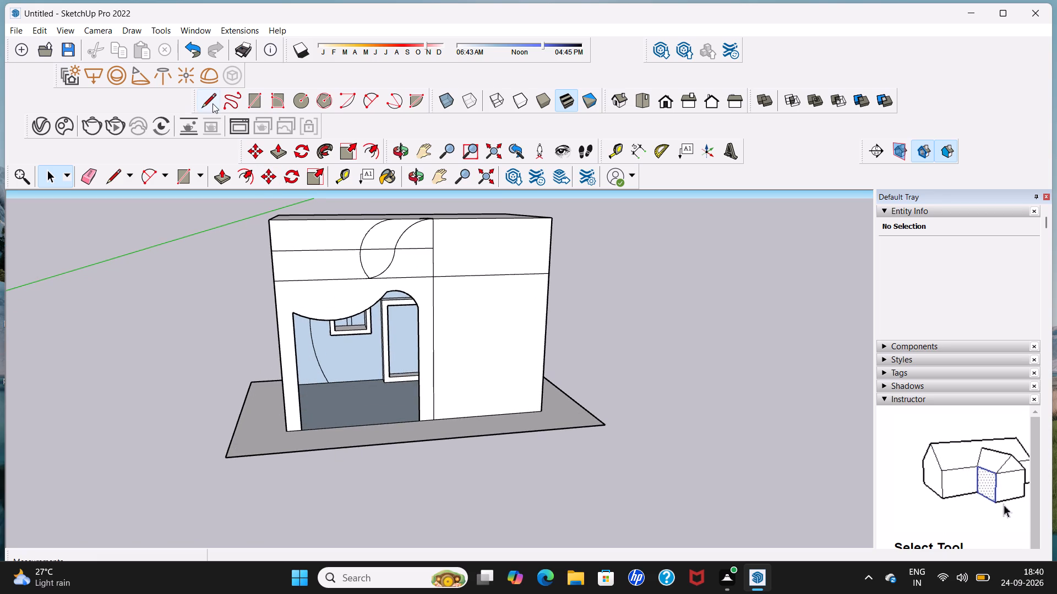
{"action": "left_click", "coordinate": [411, 249]}
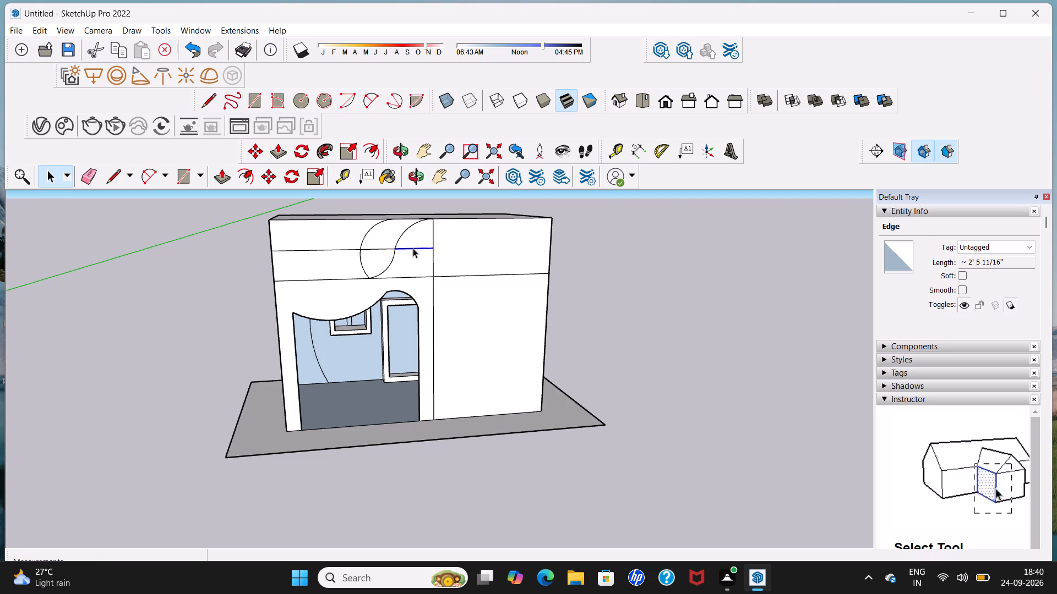
{"action": "key", "text": "Delete"}
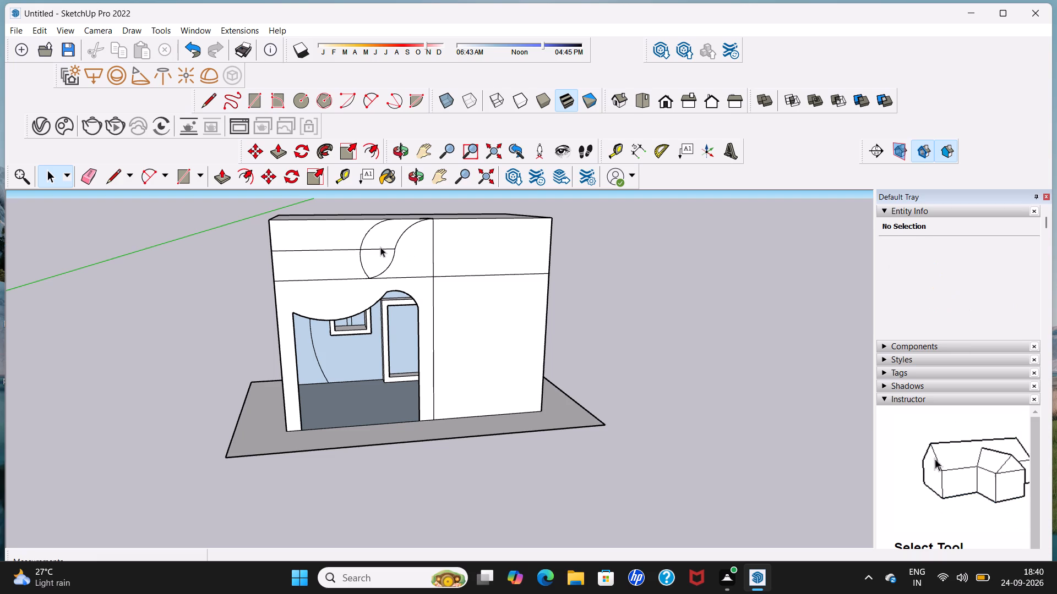
{"action": "left_click", "coordinate": [380, 248]}
{"action": "key", "text": "Delete"}
Examine the curved shape on the upper front wall and the building's overall form from several angles.
{"action": "middle_click_drag", "start_coordinate": [427, 254], "coordinate": [367, 278]}
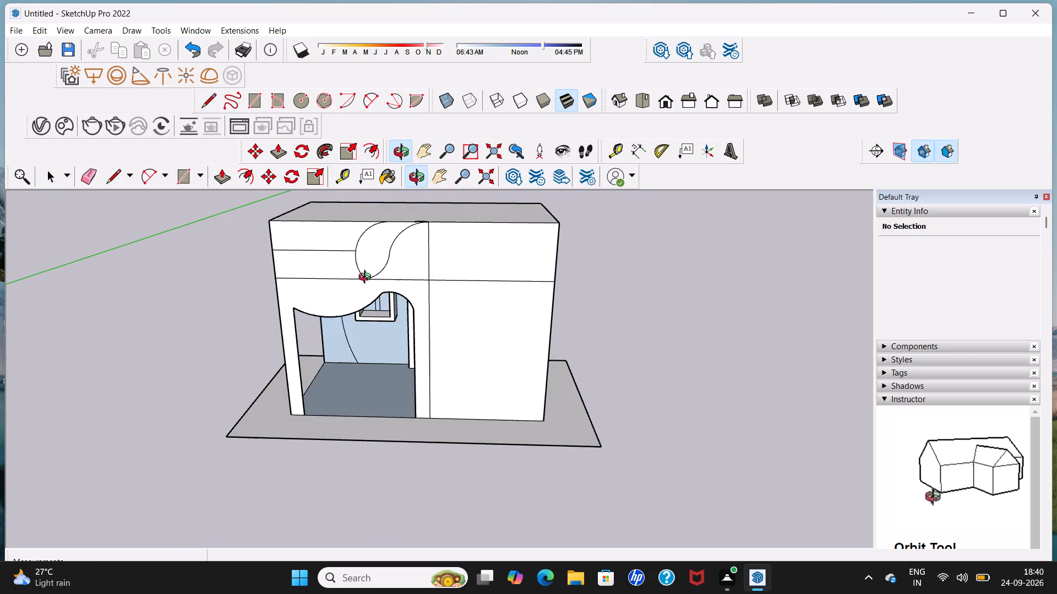
{"action": "middle_click_drag", "start_coordinate": [367, 278], "coordinate": [363, 279]}
{"action": "scroll", "coordinate": [356, 271], "scroll_direction": "up", "scroll_amount": 2}
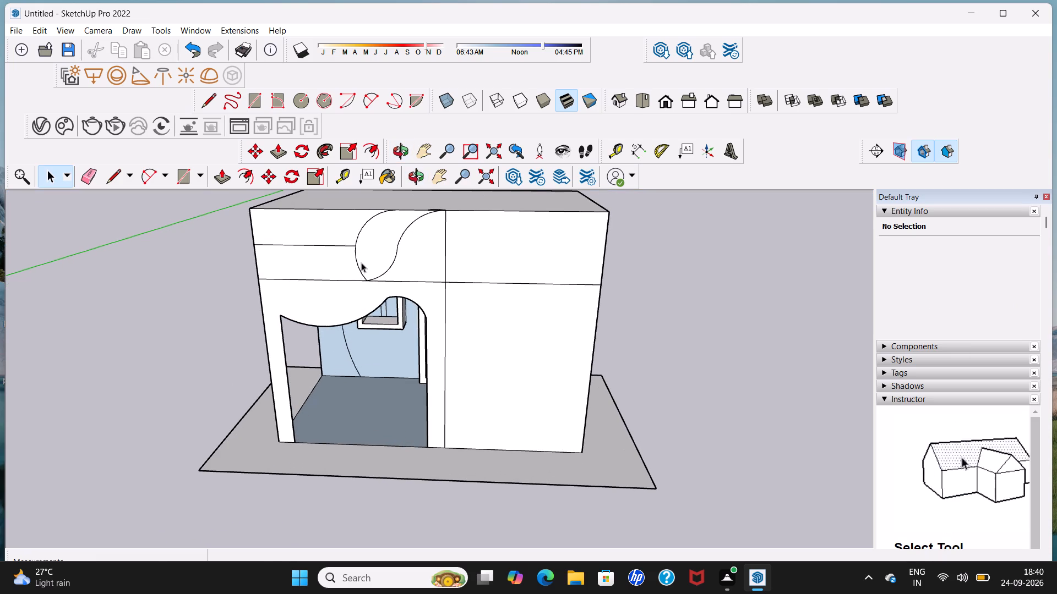
{"action": "scroll", "coordinate": [362, 261], "scroll_direction": "down", "scroll_amount": 1}
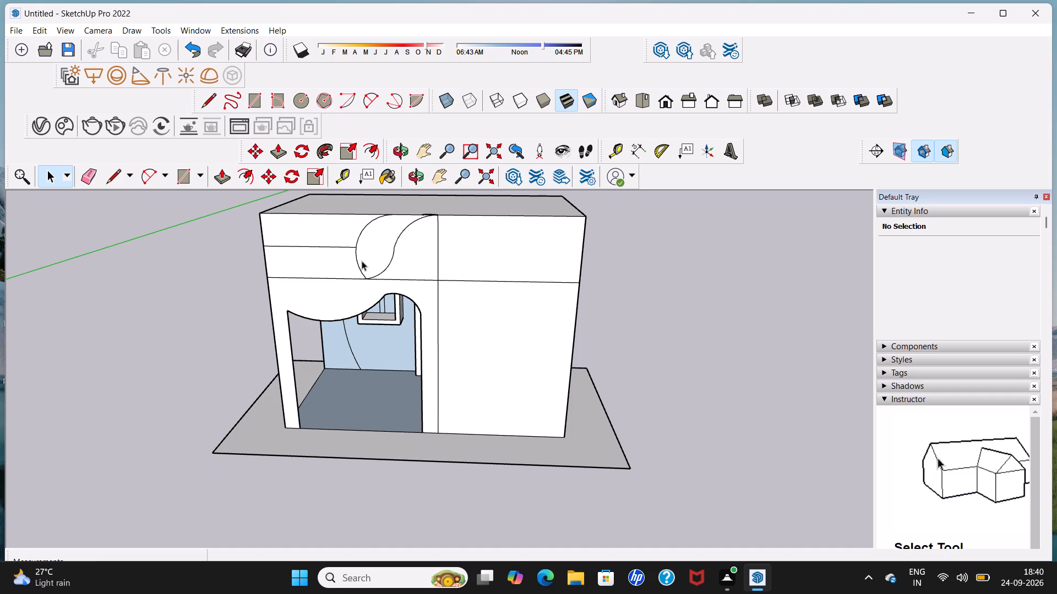
{"action": "scroll", "coordinate": [364, 258], "scroll_direction": "down", "scroll_amount": 3}
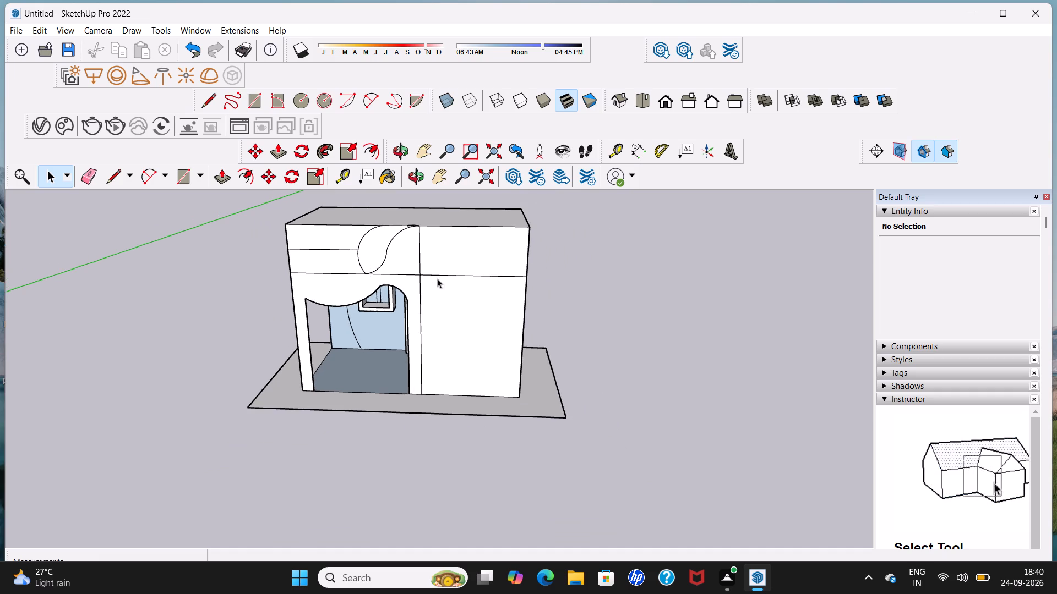
{"action": "middle_click_drag", "start_coordinate": [437, 278], "coordinate": [443, 278]}
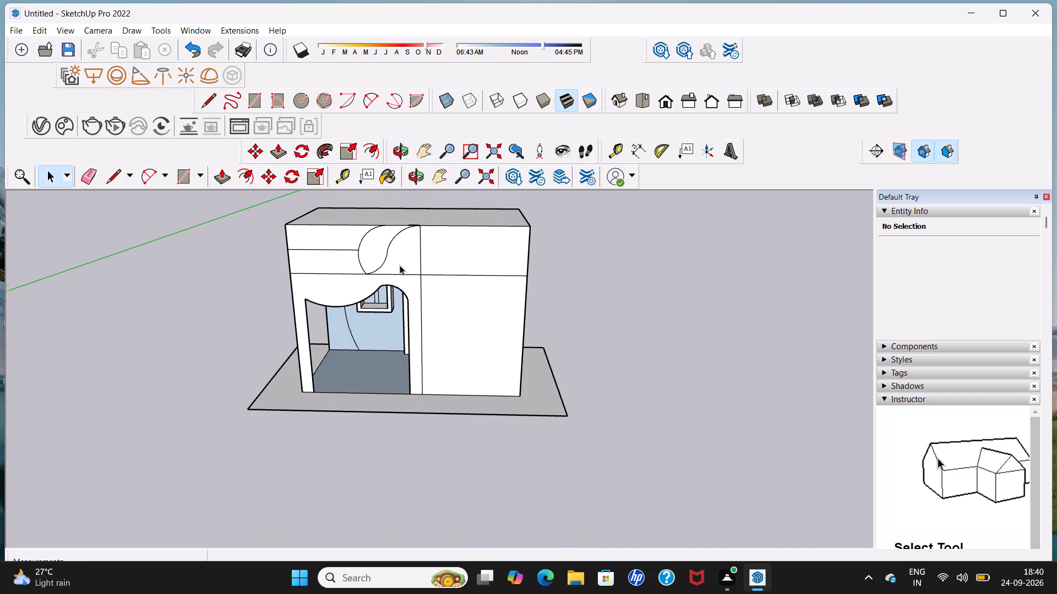
{"action": "scroll", "coordinate": [400, 265], "scroll_direction": "up", "scroll_amount": 2}
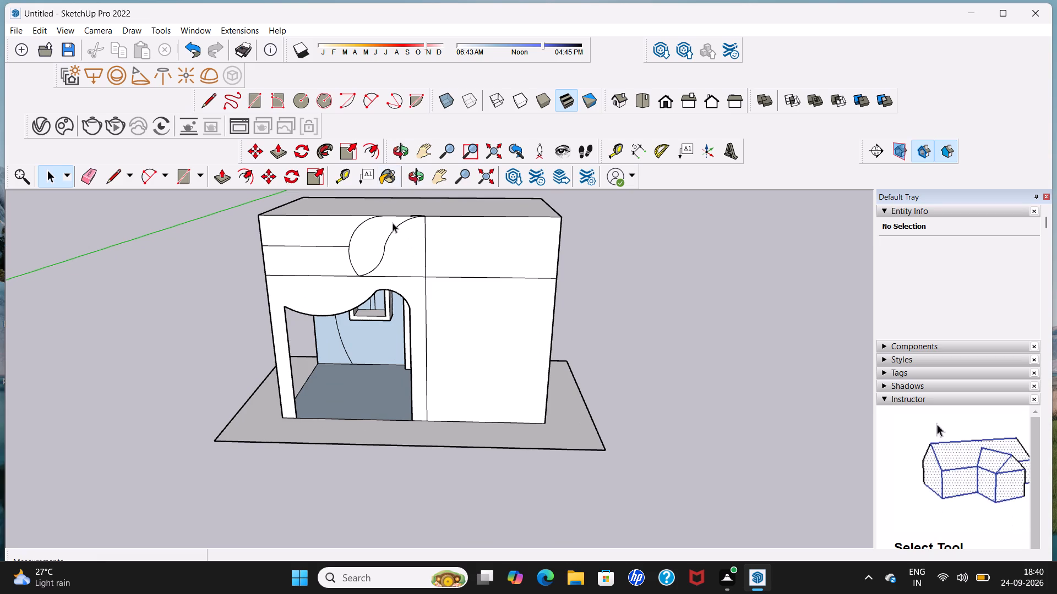
{"action": "middle_click_drag", "start_coordinate": [393, 226], "coordinate": [362, 245]}
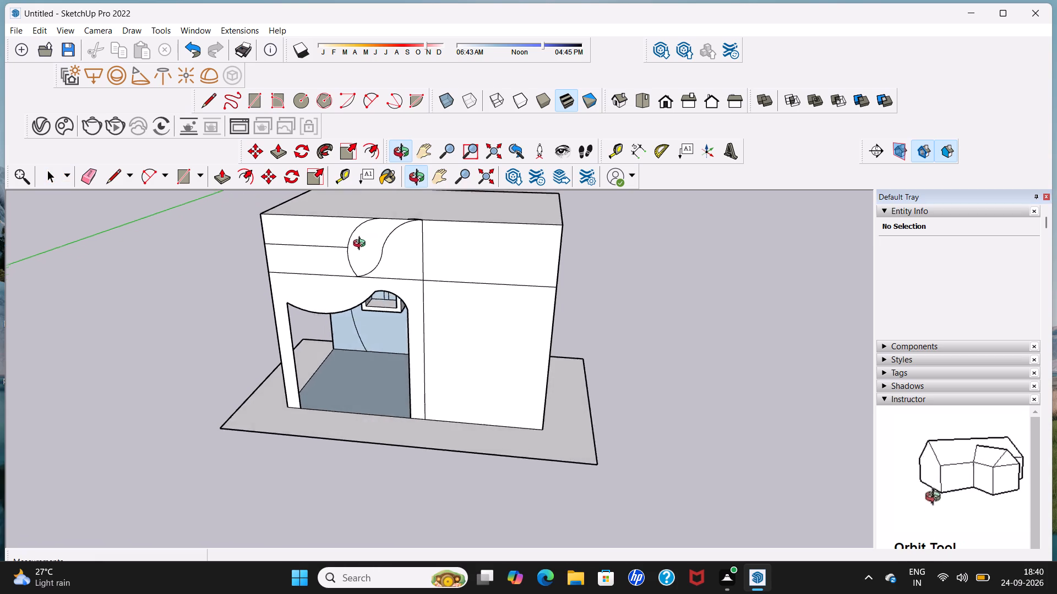
{"action": "middle_click_drag", "start_coordinate": [362, 245], "coordinate": [329, 257]}
{"action": "middle_click_drag", "start_coordinate": [291, 266], "coordinate": [285, 266]}
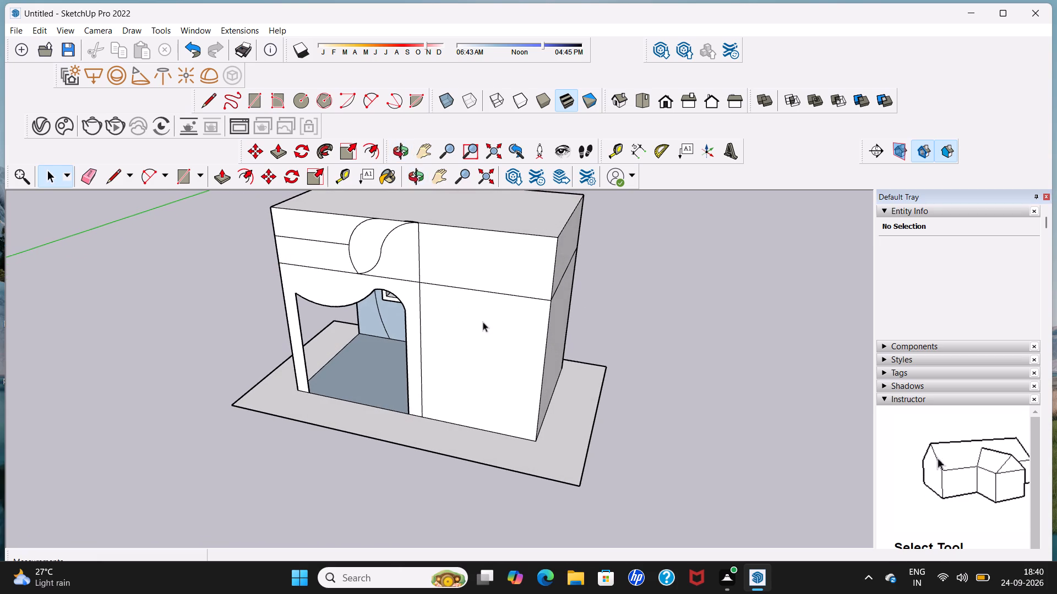
{"action": "middle_click_drag", "start_coordinate": [451, 305], "coordinate": [357, 310]}
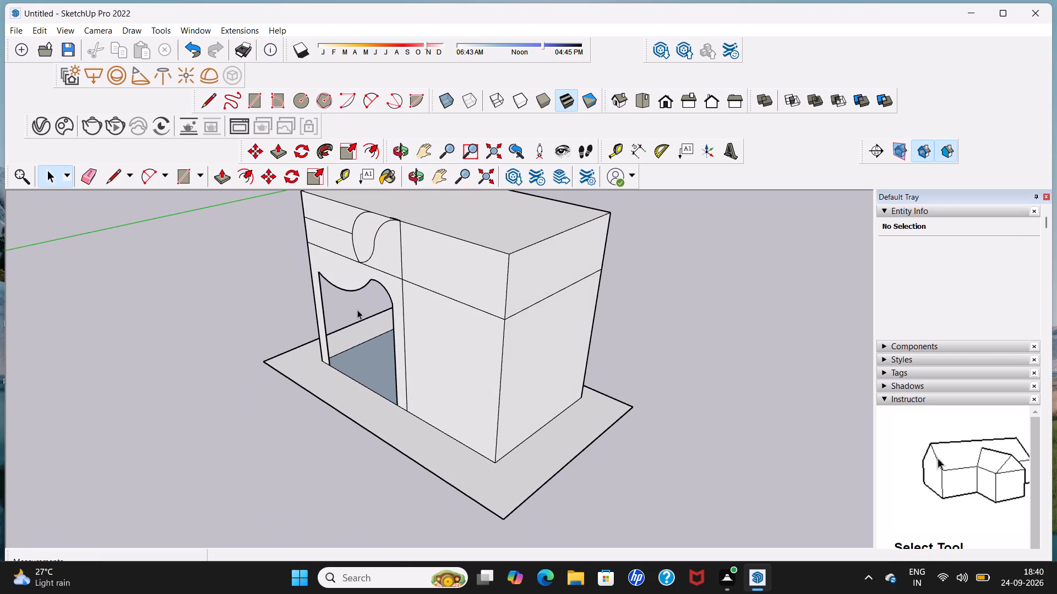
{"action": "middle_click_drag", "start_coordinate": [357, 308], "coordinate": [462, 296]}
{"action": "scroll", "coordinate": [459, 296], "scroll_direction": "down", "scroll_amount": 5}
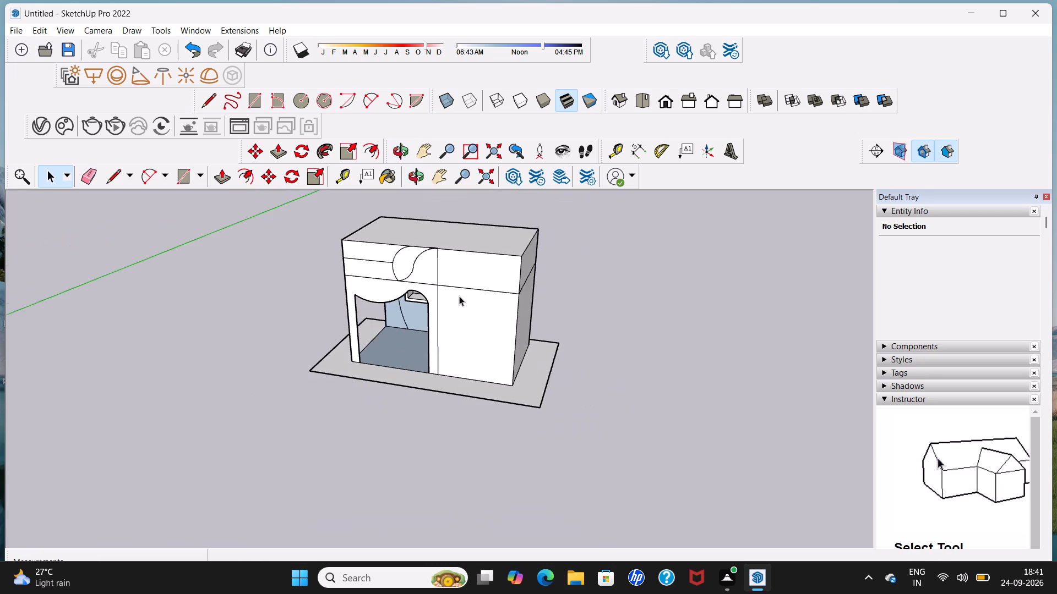
{"action": "scroll", "coordinate": [459, 296], "scroll_direction": "down", "scroll_amount": 2}
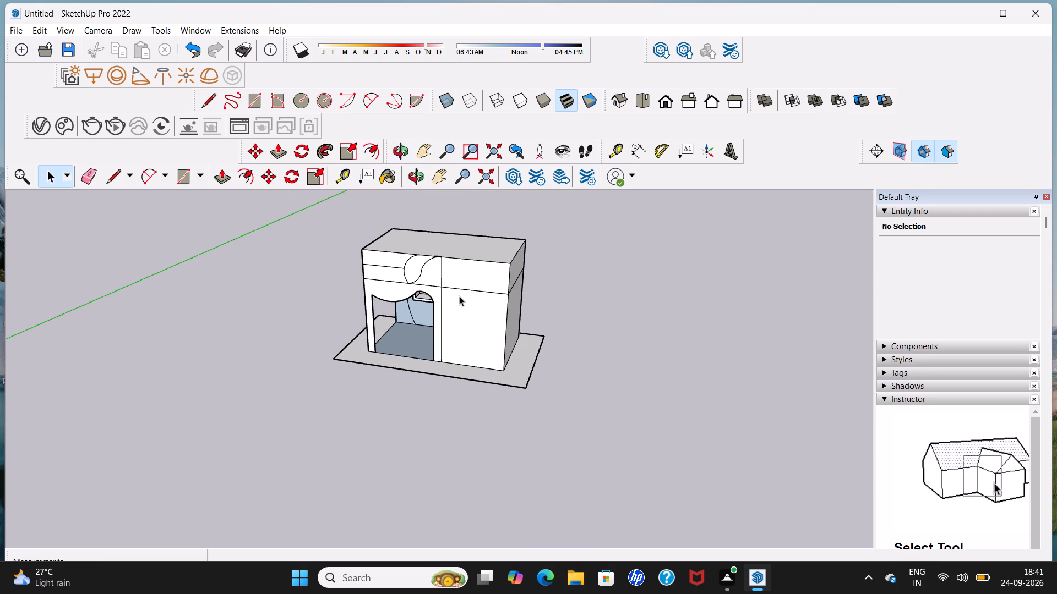
{"action": "scroll", "coordinate": [459, 284], "scroll_direction": "up", "scroll_amount": 4}
{"action": "middle_click_drag", "start_coordinate": [438, 284], "coordinate": [543, 278]}
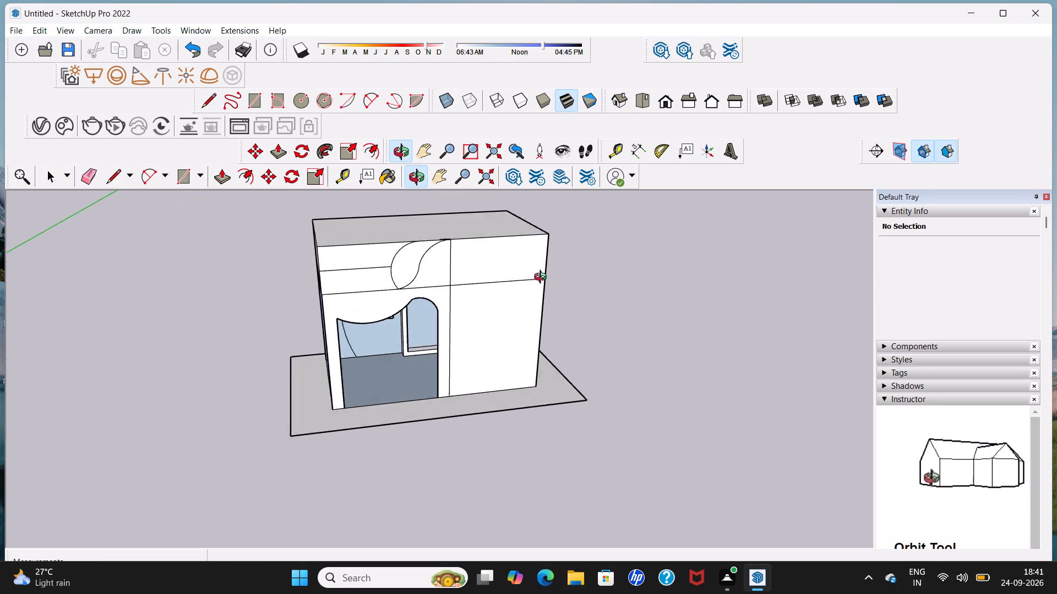
{"action": "middle_click_drag", "start_coordinate": [543, 278], "coordinate": [552, 277]}
{"action": "scroll", "coordinate": [380, 279], "scroll_direction": "up", "scroll_amount": 2}
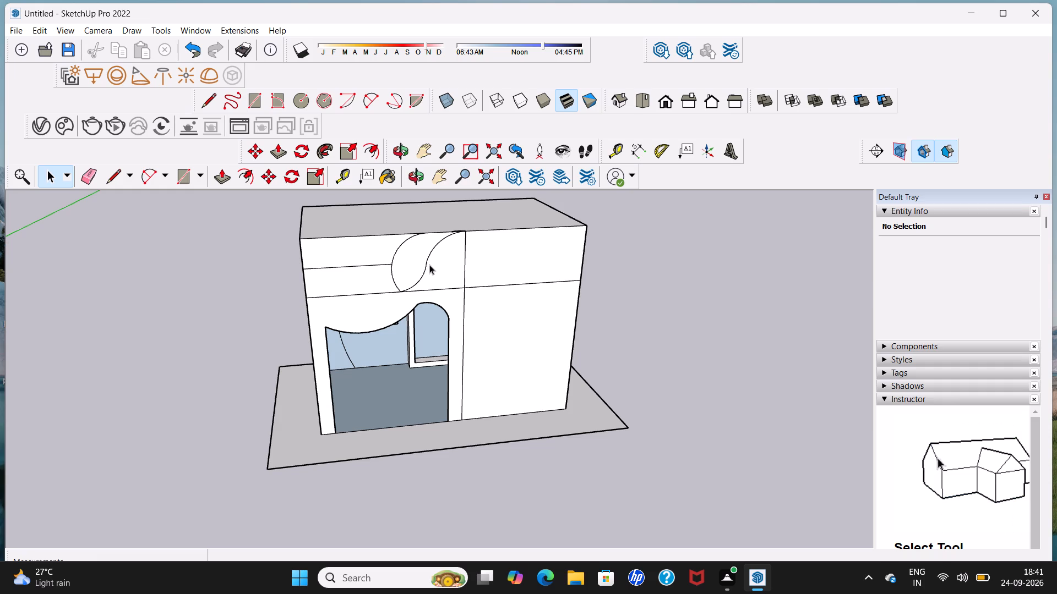
{"action": "middle_click_drag", "start_coordinate": [429, 265], "coordinate": [370, 283]}
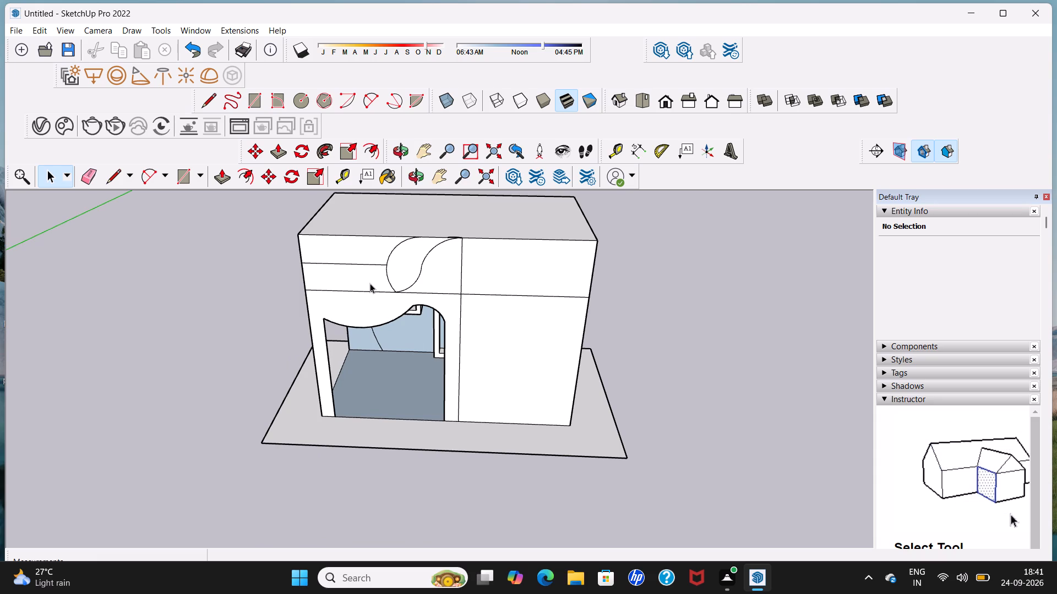
{"action": "scroll", "coordinate": [370, 283], "scroll_direction": "down", "scroll_amount": 4}
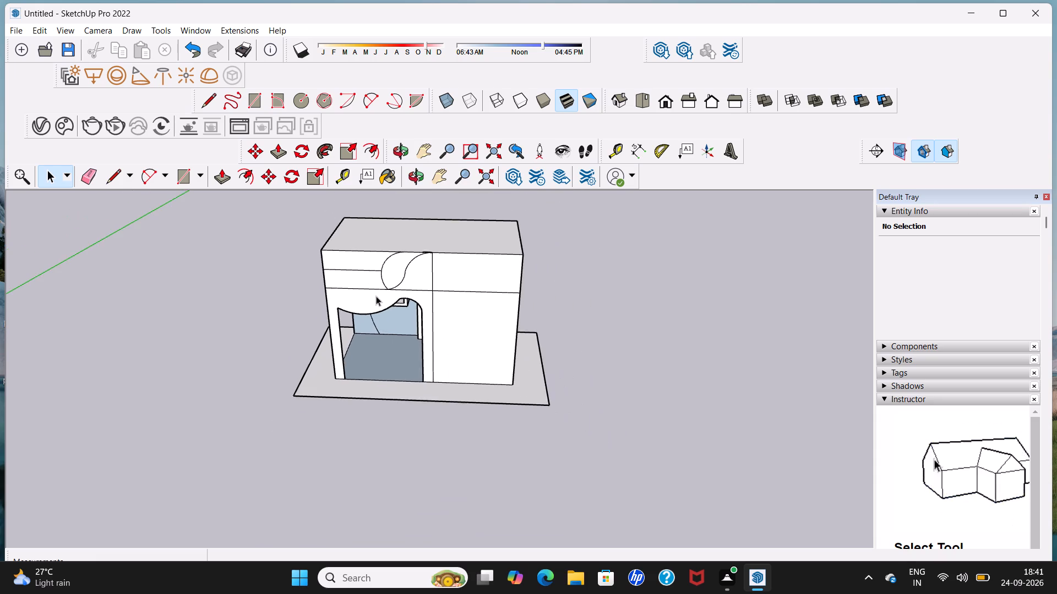
{"action": "middle_click_drag", "start_coordinate": [376, 296], "coordinate": [410, 232]}
{"action": "scroll", "coordinate": [400, 252], "scroll_direction": "up", "scroll_amount": 4}
{"action": "middle_click_drag", "start_coordinate": [434, 272], "coordinate": [398, 279]}
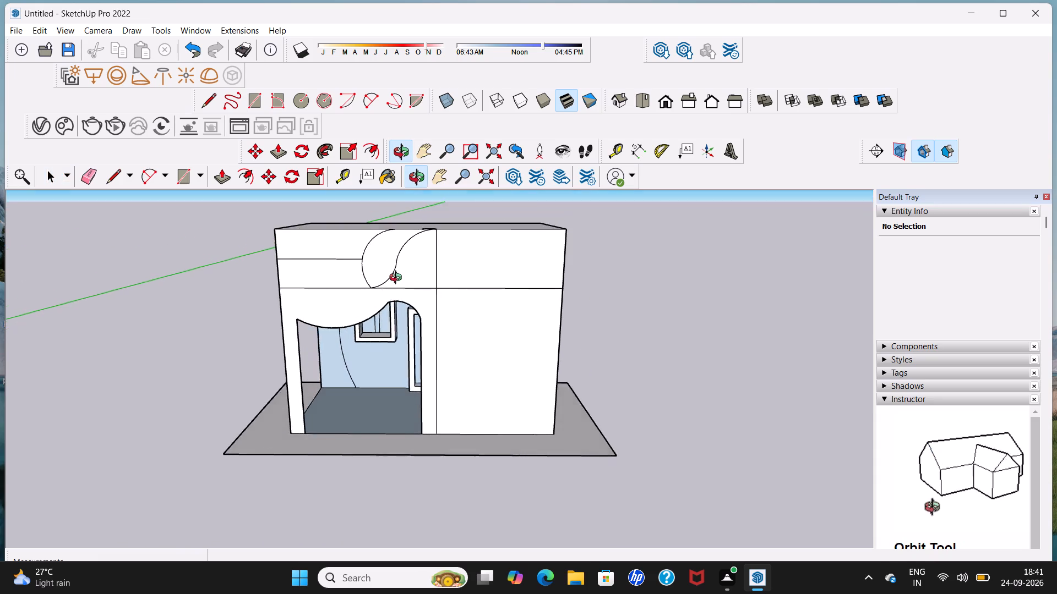
Draw a small circle of about 3 5/16" radius on the upper front wall, beside the S-curve's middle on the divider side.
{"action": "middle_click_drag", "start_coordinate": [398, 279], "coordinate": [467, 252]}
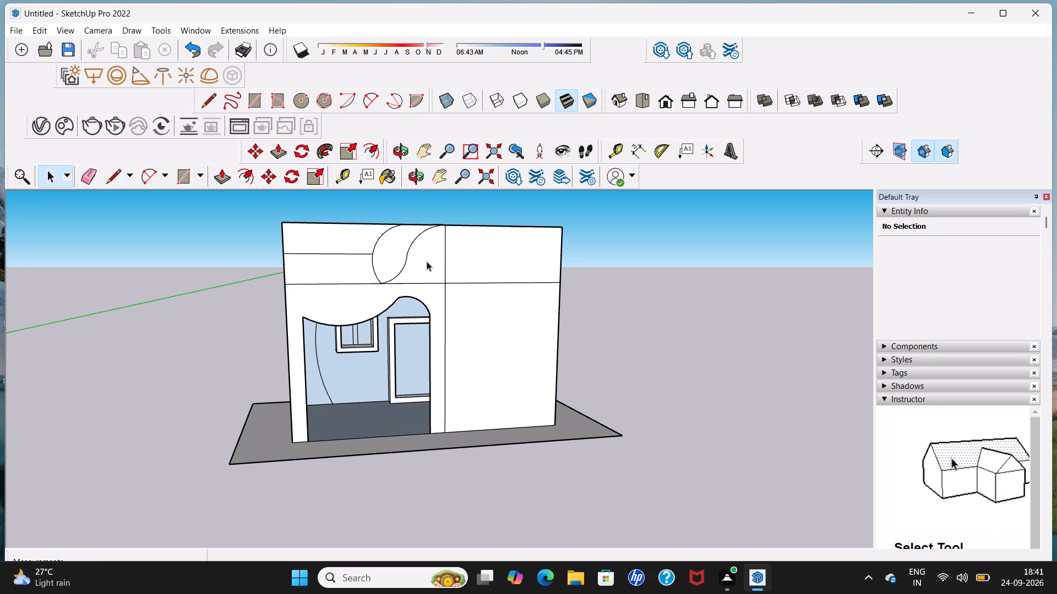
{"action": "scroll", "coordinate": [427, 261], "scroll_direction": "up", "scroll_amount": 4}
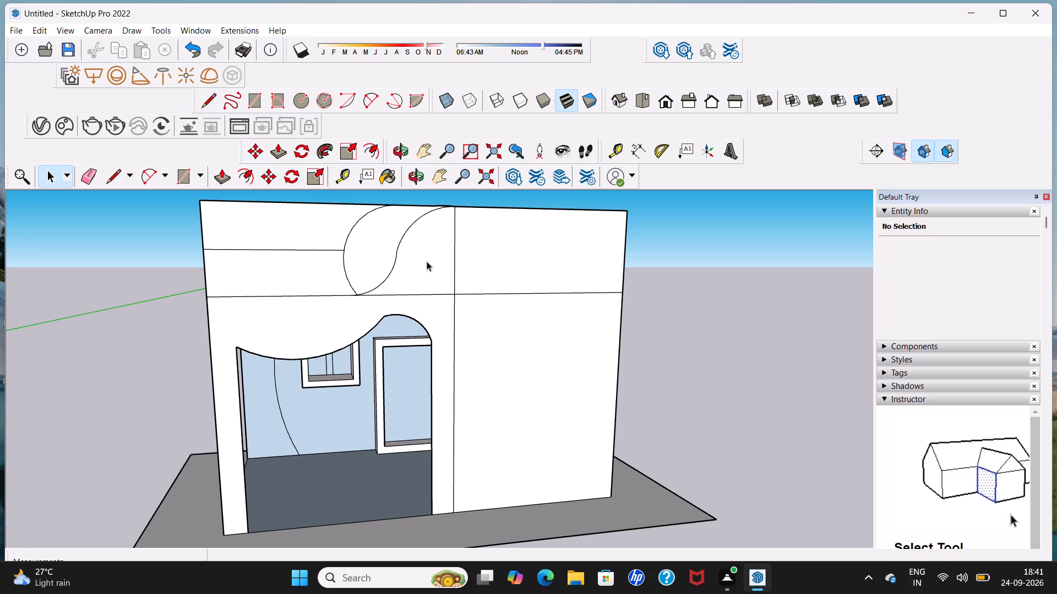
{"action": "scroll", "coordinate": [427, 261], "scroll_direction": "down", "scroll_amount": 5}
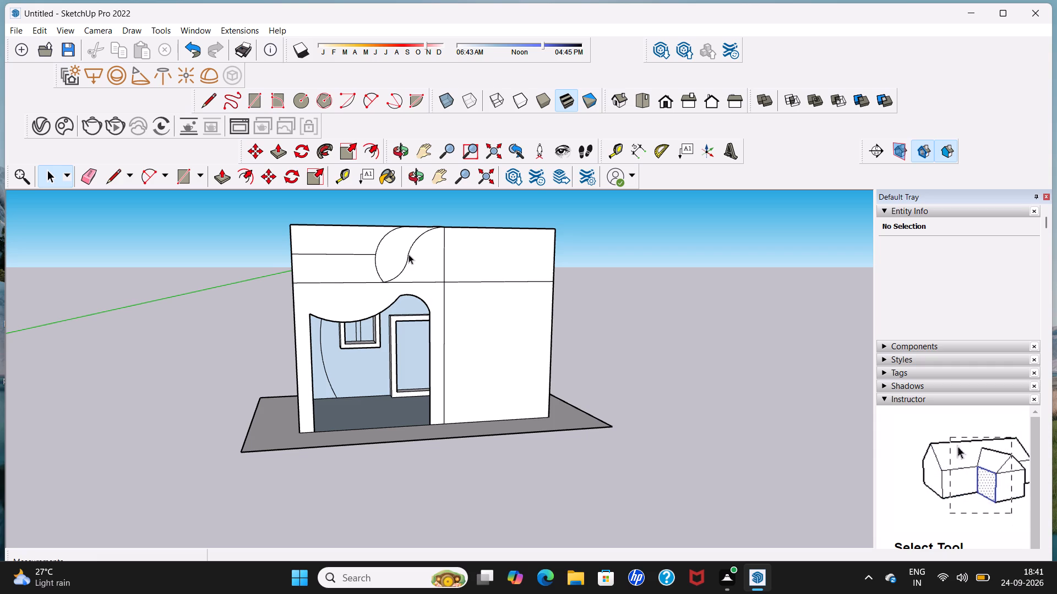
{"action": "scroll", "coordinate": [411, 254], "scroll_direction": "up", "scroll_amount": 6}
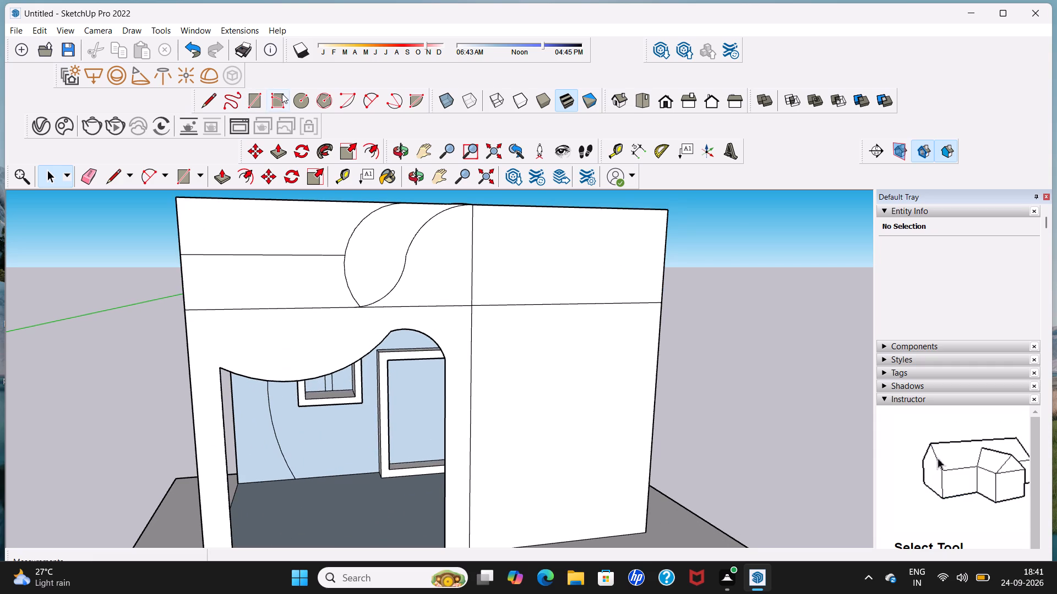
{"action": "left_click", "coordinate": [304, 104]}
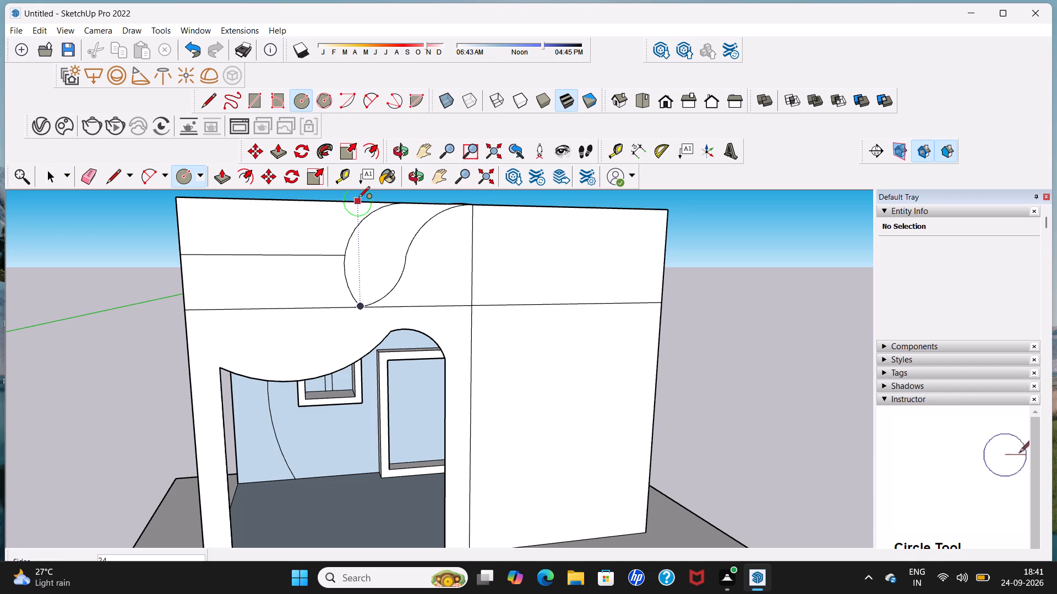
{"action": "scroll", "coordinate": [425, 264], "scroll_direction": "up", "scroll_amount": 5}
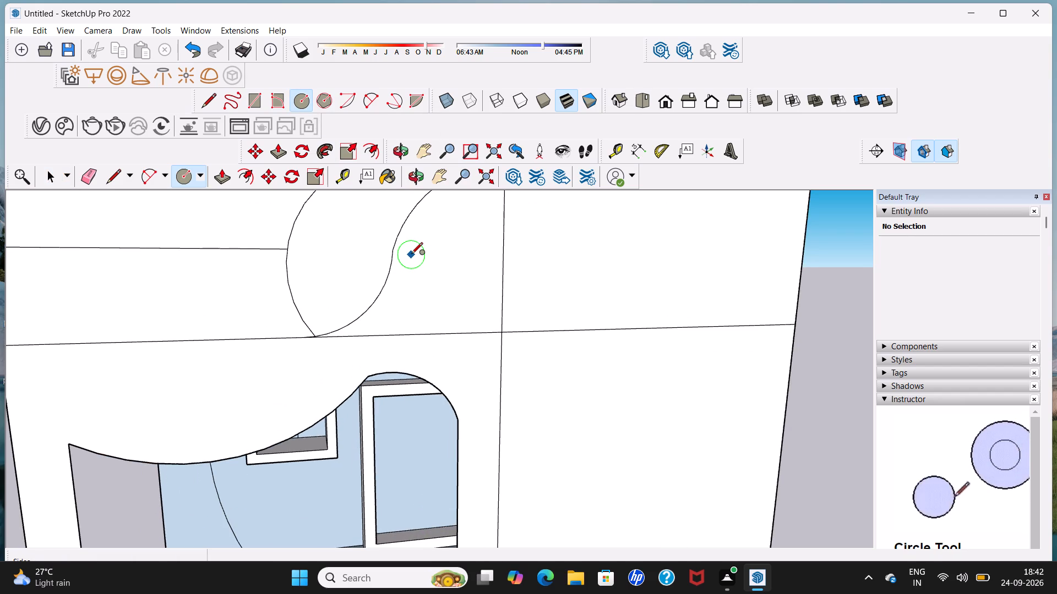
{"action": "left_click", "coordinate": [411, 252]}
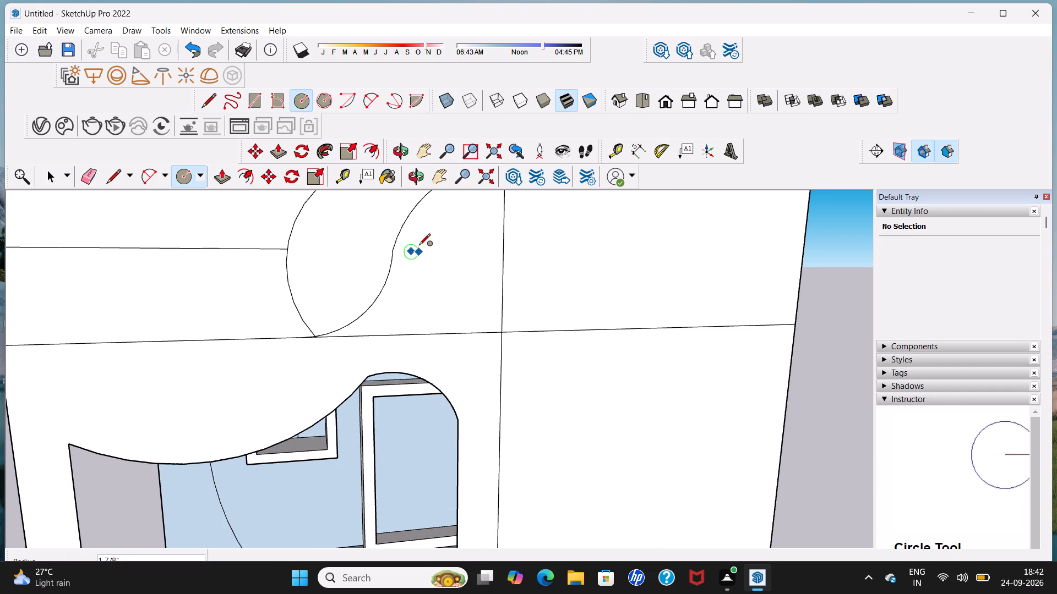
{"action": "left_click", "coordinate": [421, 243]}
{"action": "scroll", "coordinate": [421, 243], "scroll_direction": "down", "scroll_amount": 6}
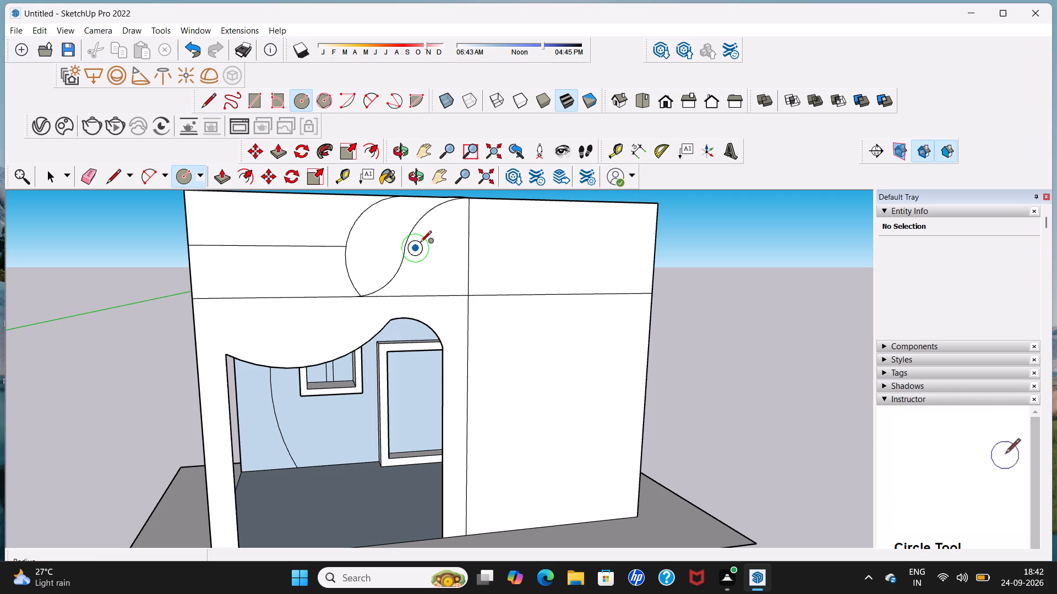
{"action": "scroll", "coordinate": [415, 249], "scroll_direction": "down", "scroll_amount": 1}
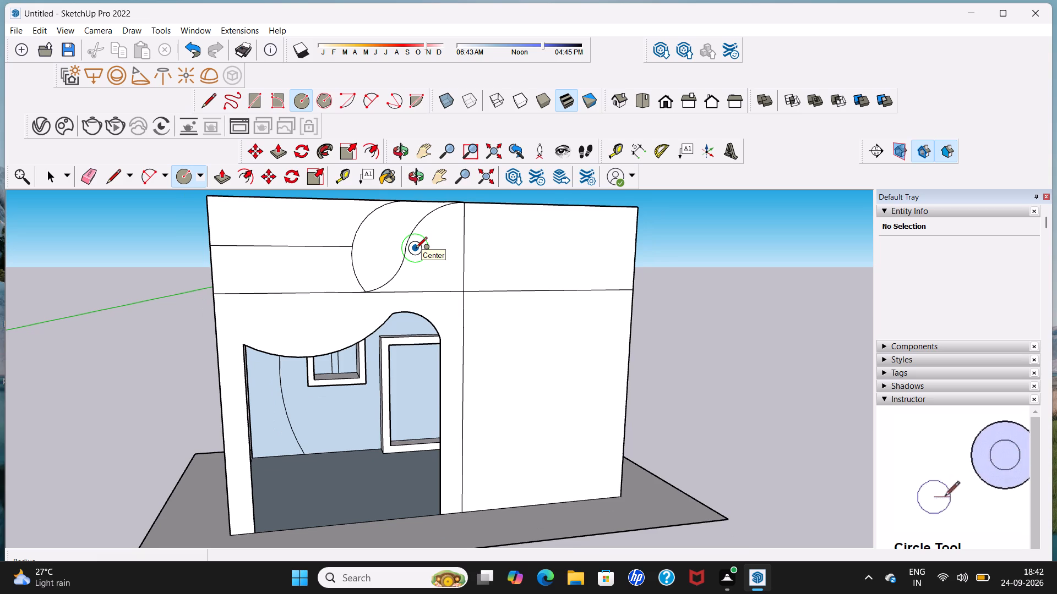
{"action": "scroll", "coordinate": [416, 249], "scroll_direction": "down", "scroll_amount": 2}
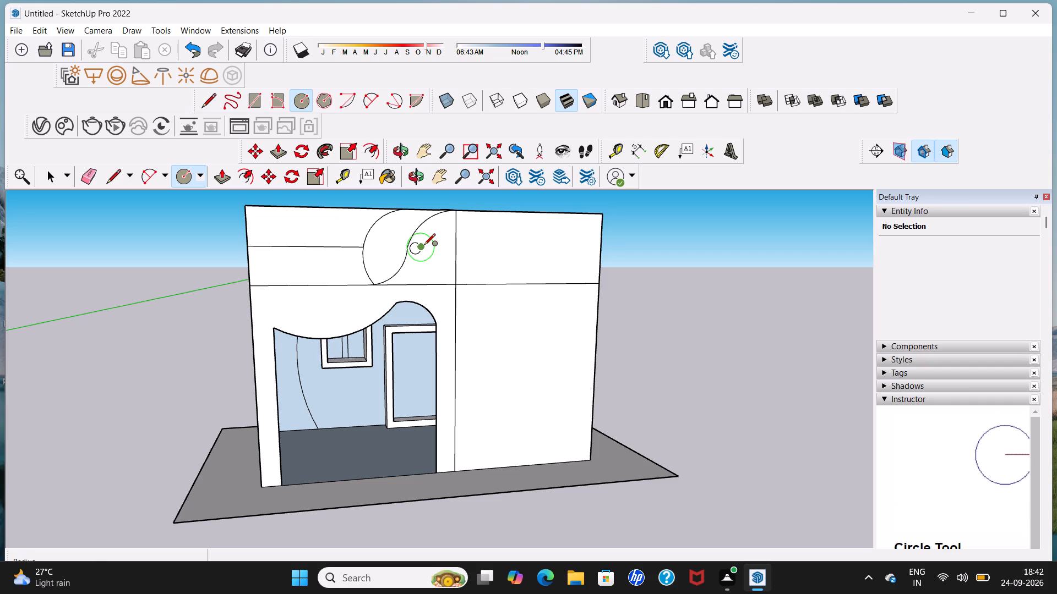
{"action": "left_click", "coordinate": [424, 246]}
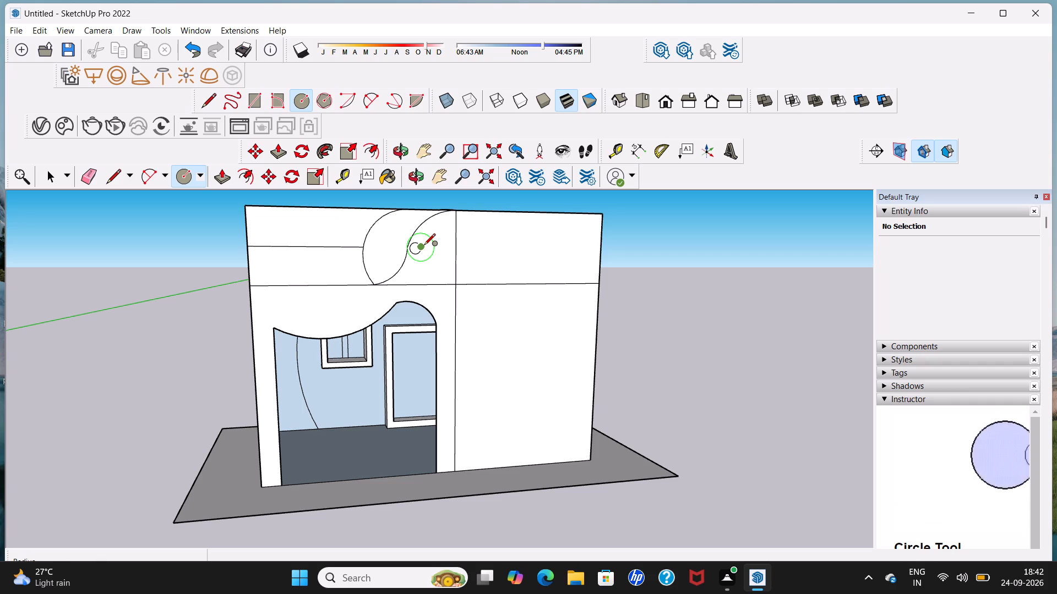
{"action": "key", "text": "space"}
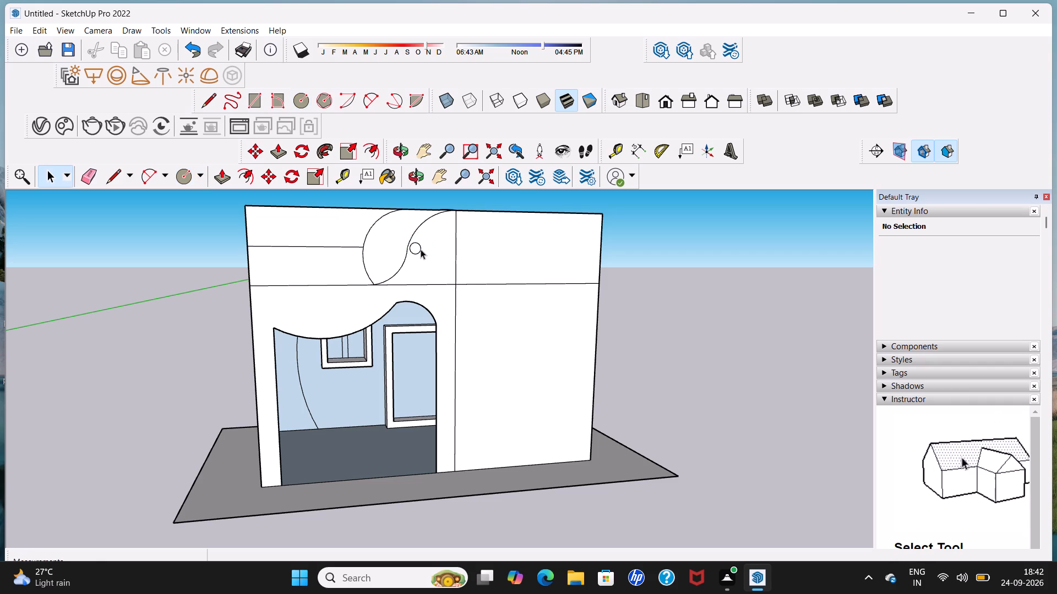
Copy the circle twice upward along the S-curve, spacing the copies about 10 1/8" and 11 3/8" apart.
{"action": "left_click", "coordinate": [421, 249]}
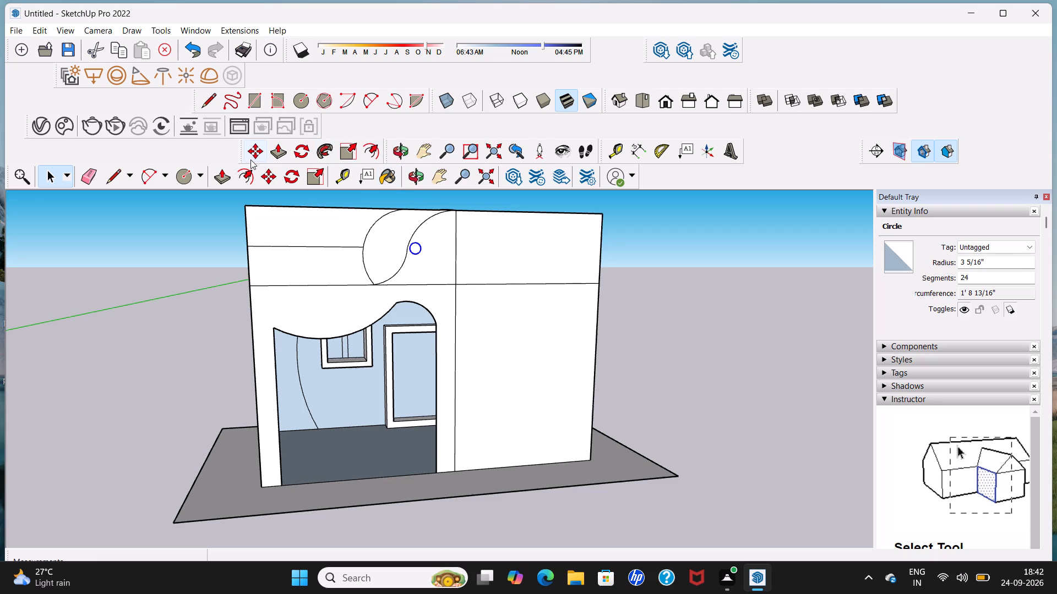
{"action": "left_click", "coordinate": [253, 155]}
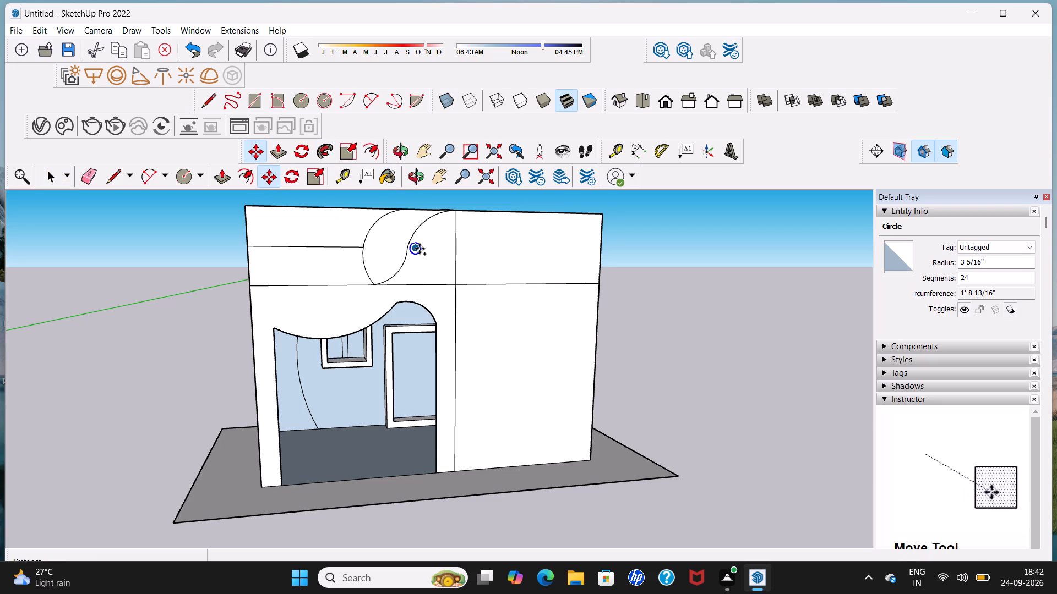
{"action": "left_click", "coordinate": [419, 249]}
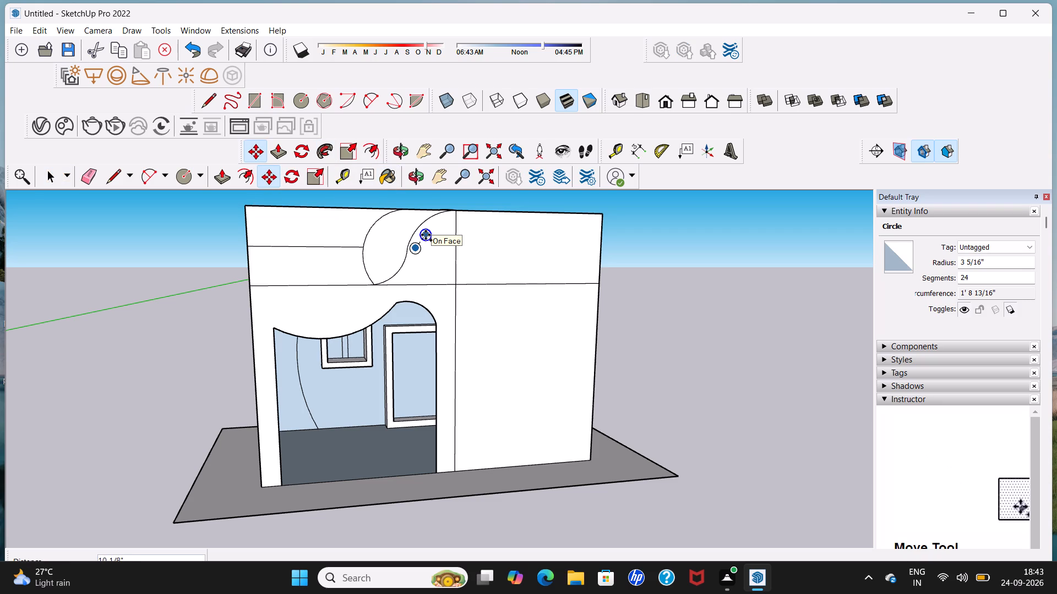
{"action": "left_click", "coordinate": [426, 235]}
{"action": "left_click", "coordinate": [430, 231]}
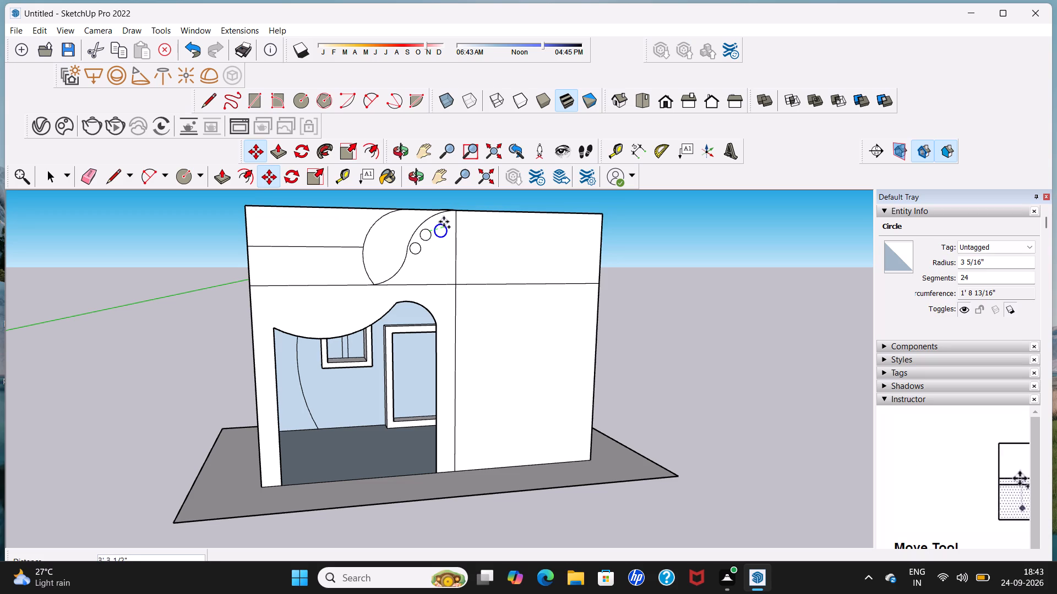
{"action": "left_click", "coordinate": [444, 218]}
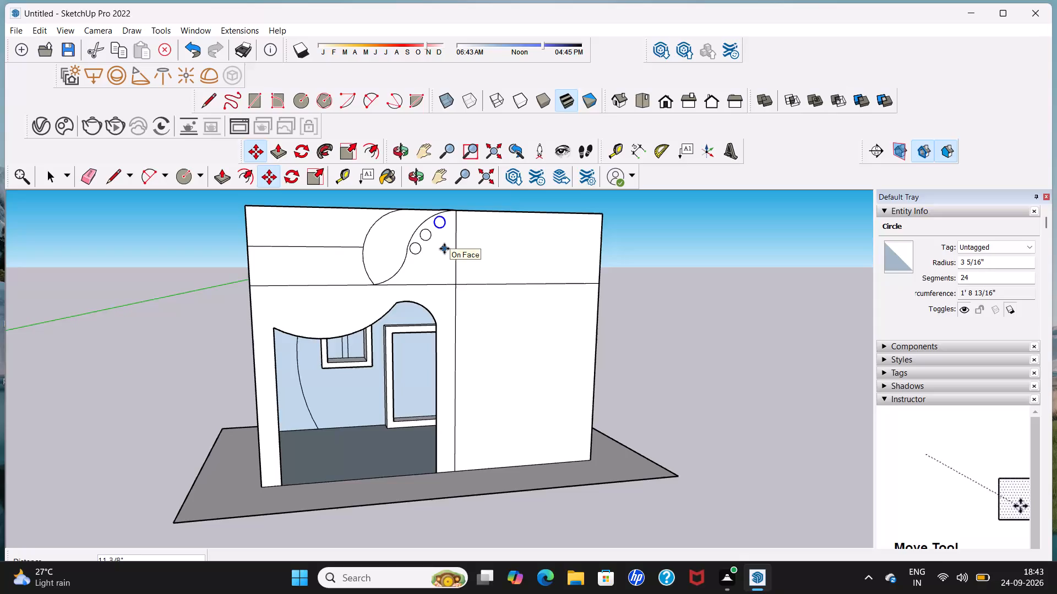
{"action": "key", "text": "space"}
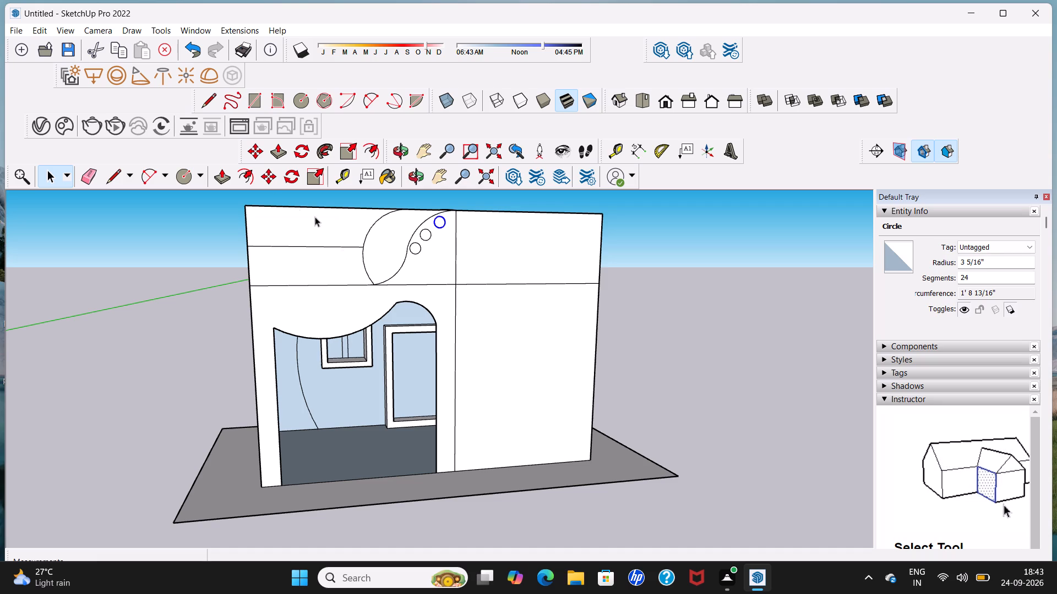
Draw a vertical line about 3' 7 3/4" long from the wall's top edge to the lower horizontal line, between the wall's outer corner and outer arc.
{"action": "left_click", "coordinate": [208, 97]}
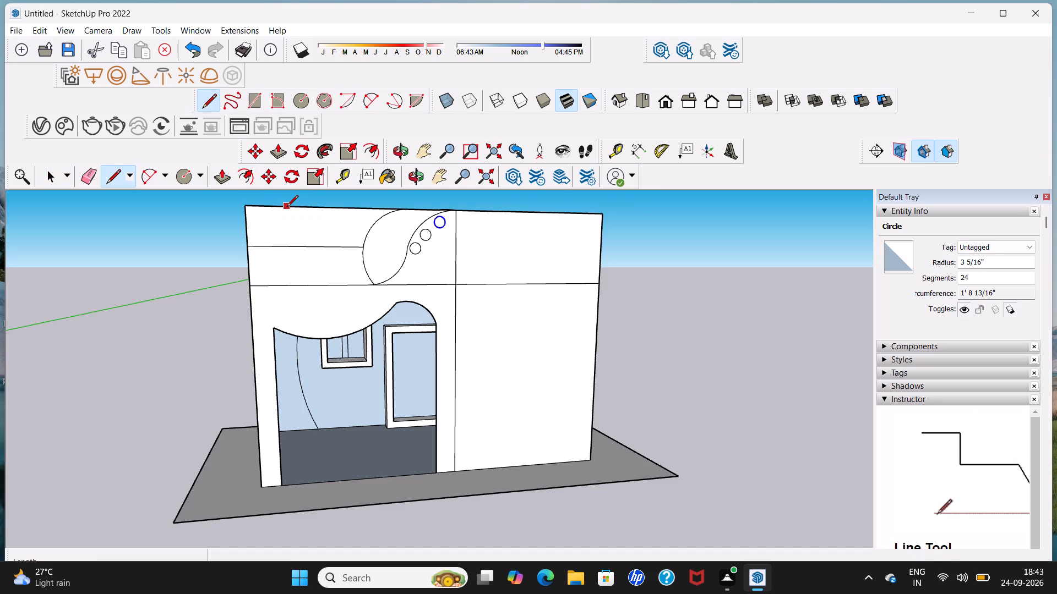
{"action": "left_click", "coordinate": [290, 207]}
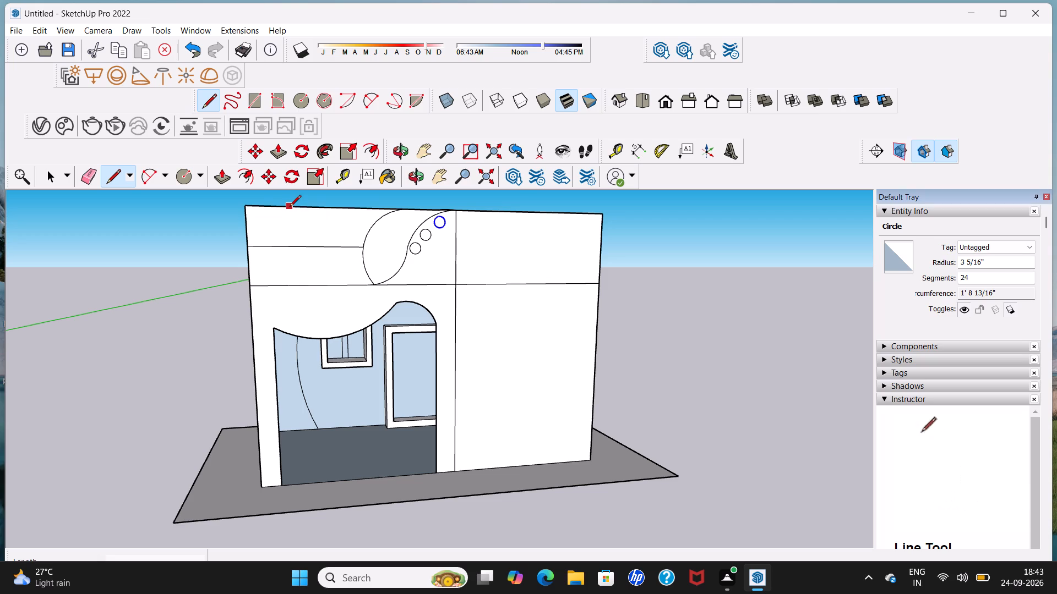
{"action": "left_click", "coordinate": [291, 283]}
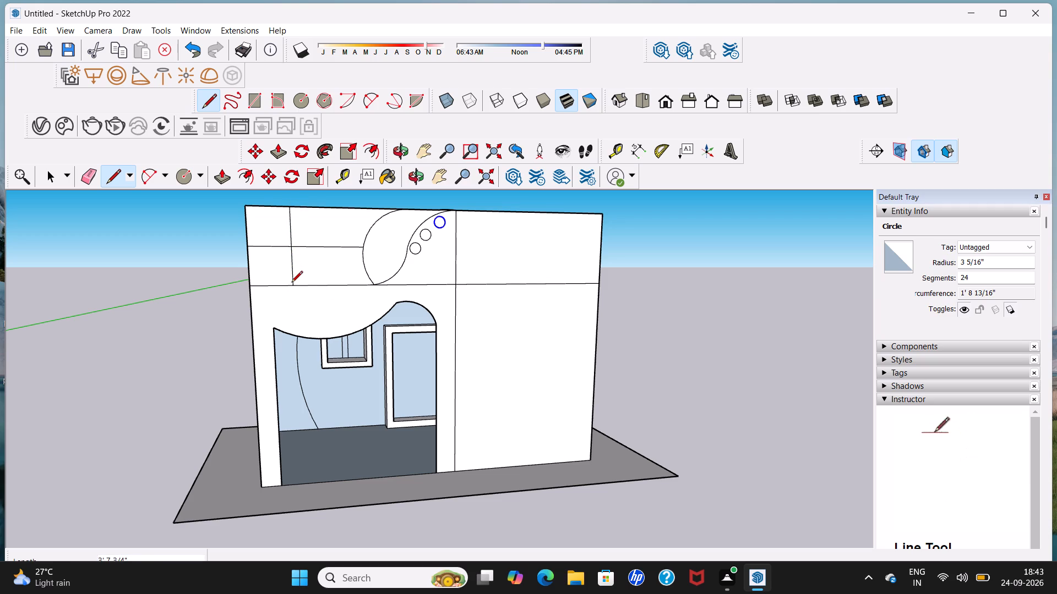
{"action": "middle_click_drag", "start_coordinate": [294, 281], "coordinate": [265, 280]}
{"action": "scroll", "coordinate": [294, 281], "scroll_direction": "down", "scroll_amount": 1}
{"action": "scroll", "coordinate": [329, 248], "scroll_direction": "up", "scroll_amount": 2}
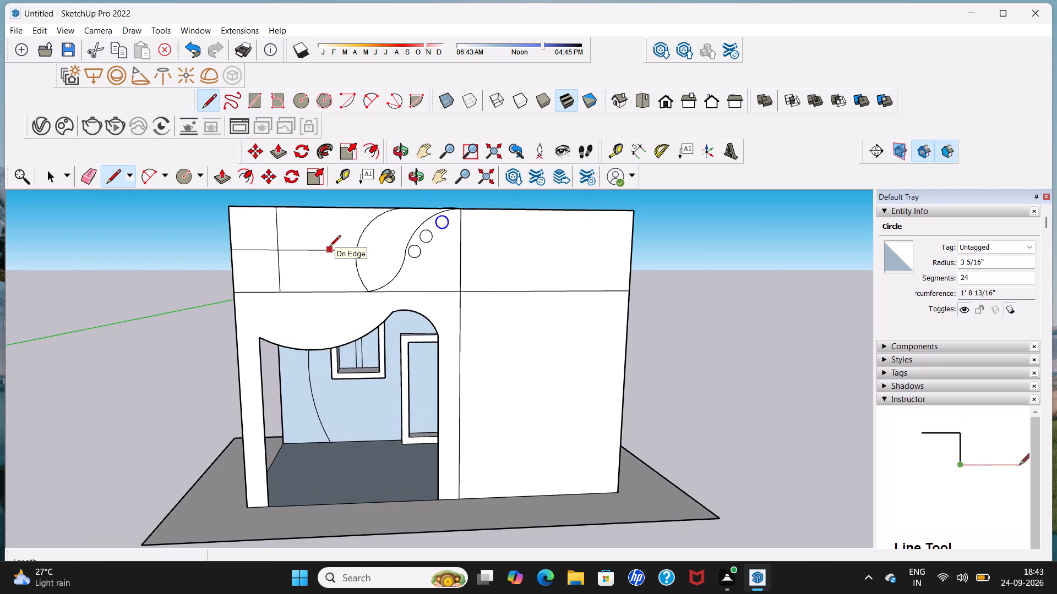
{"action": "scroll", "coordinate": [329, 248], "scroll_direction": "down", "scroll_amount": 4}
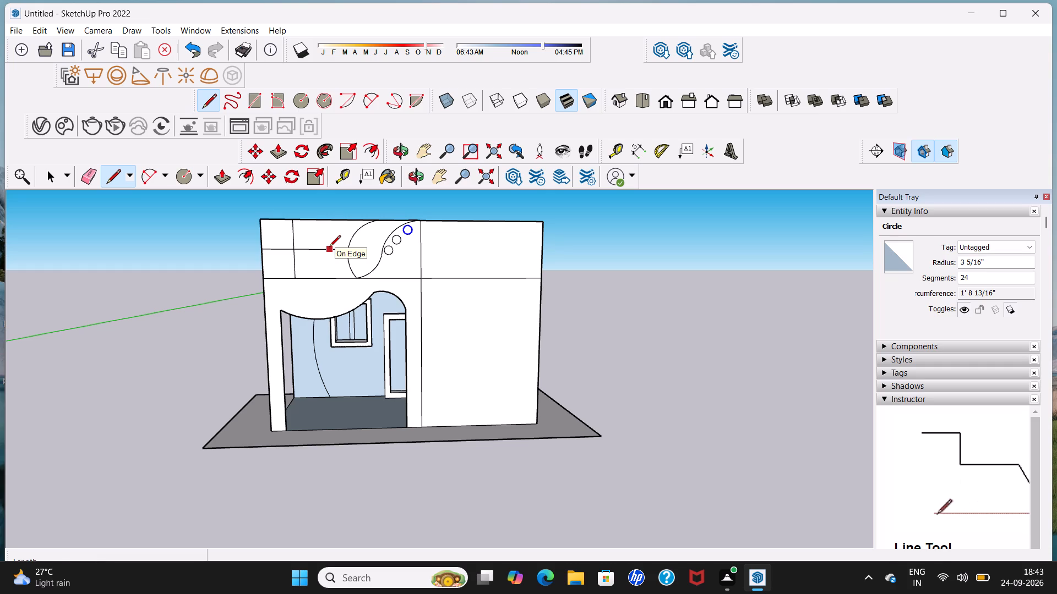
{"action": "key", "text": "space"}
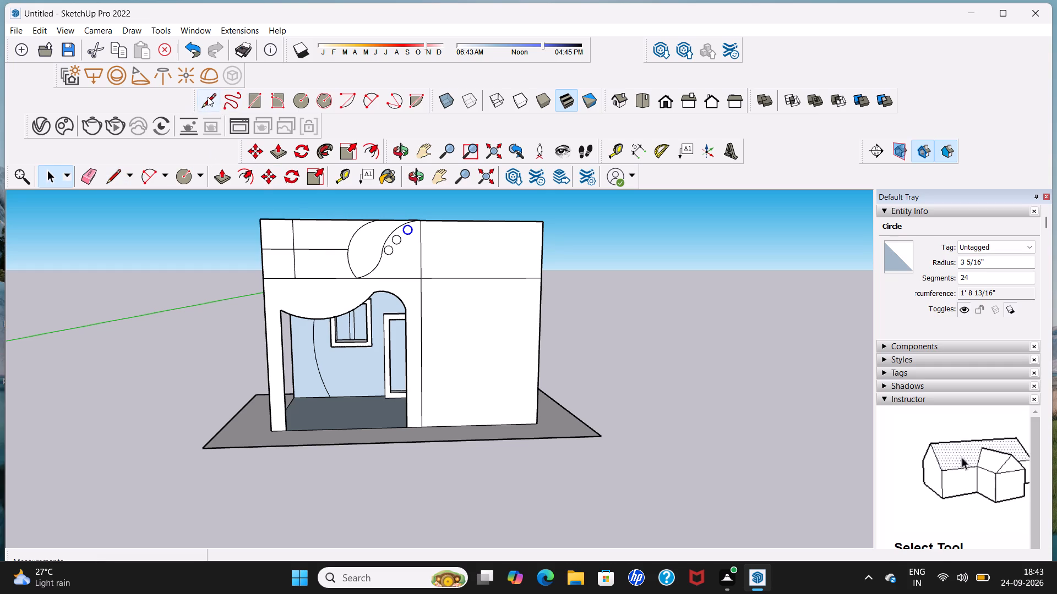
Draw a horizontal line about 4' 5" long just below the wall's top edge, from the new vertical line to the outer arc, adding a short closing segment.
{"action": "left_click", "coordinate": [208, 98]}
{"action": "scroll", "coordinate": [302, 213], "scroll_direction": "up", "scroll_amount": 3}
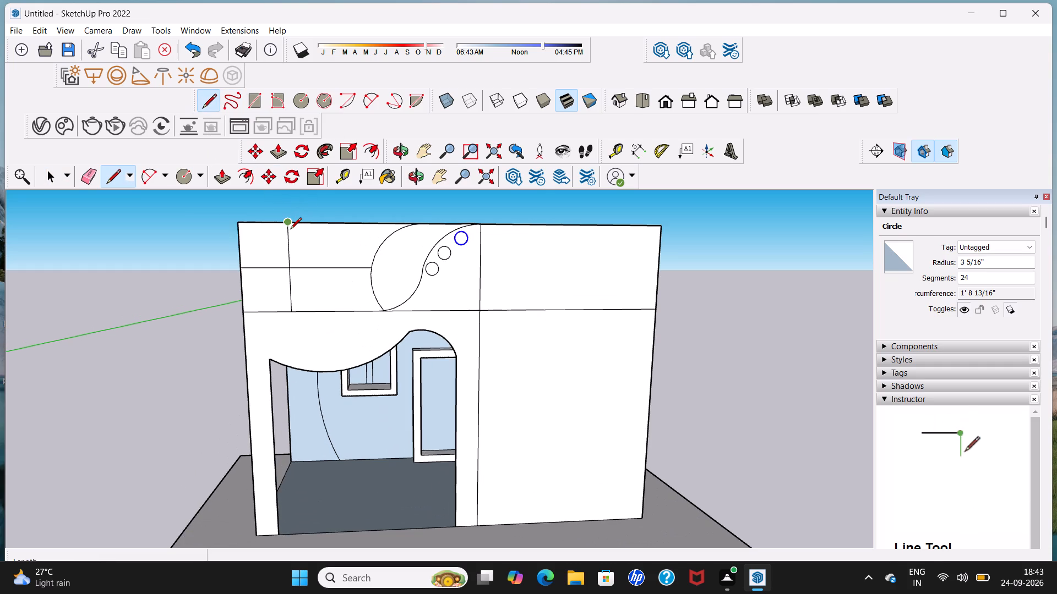
{"action": "scroll", "coordinate": [289, 230], "scroll_direction": "up", "scroll_amount": 3}
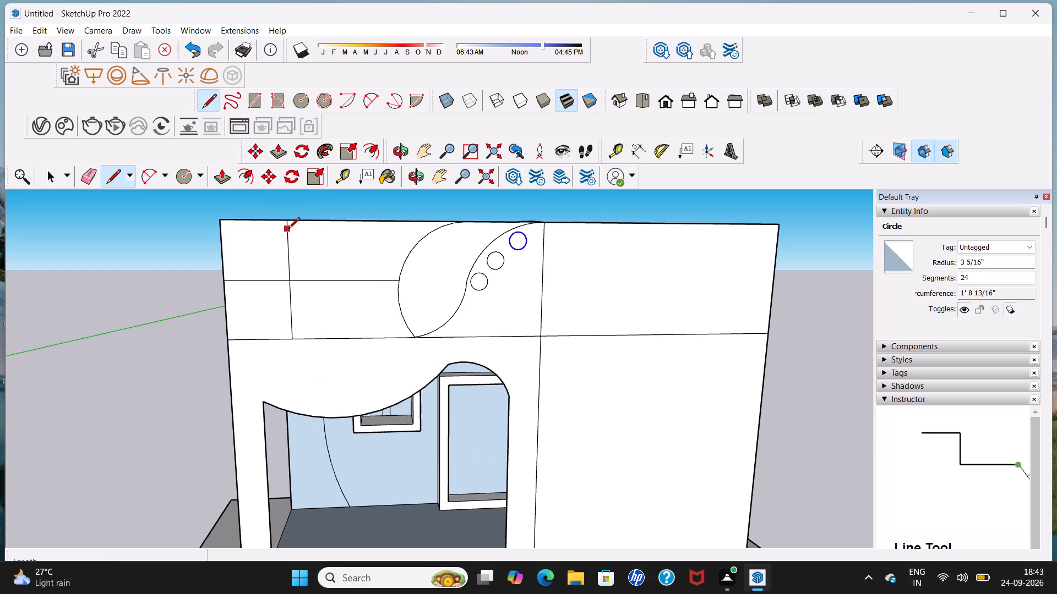
{"action": "left_click", "coordinate": [288, 230]}
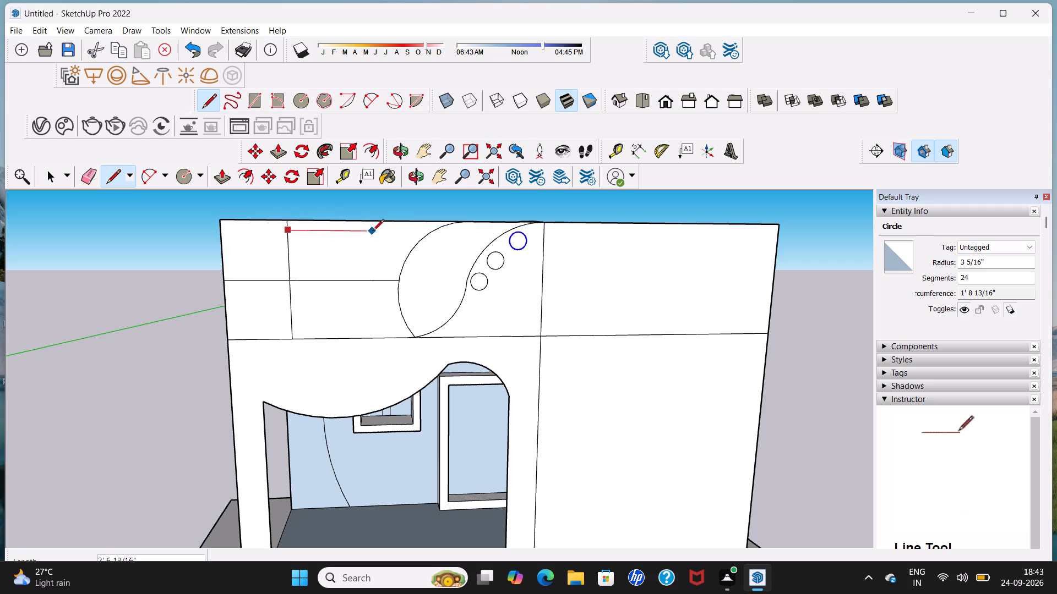
{"action": "scroll", "coordinate": [423, 235], "scroll_direction": "up", "scroll_amount": 4}
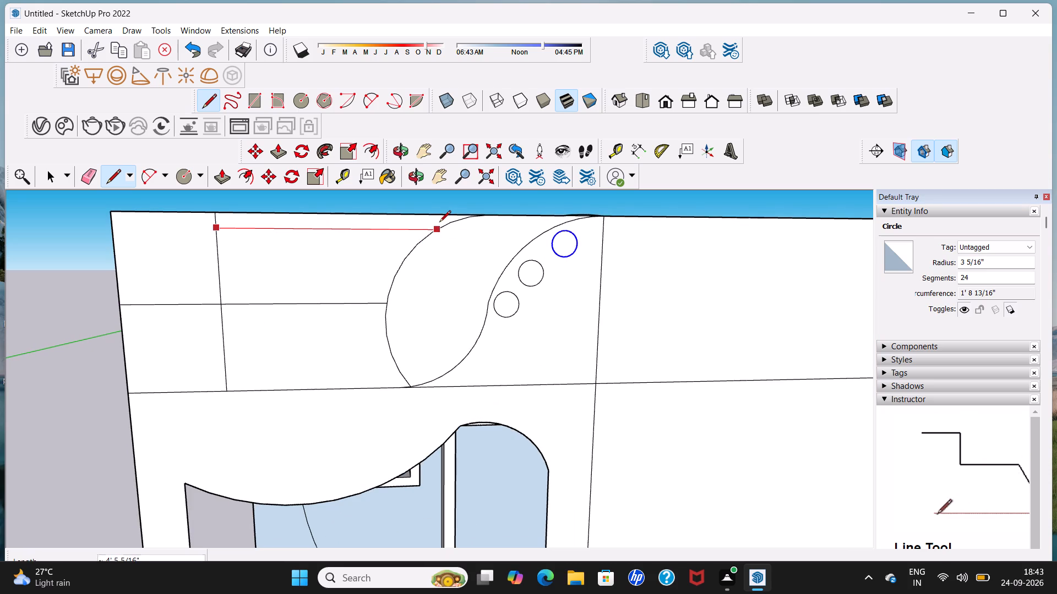
{"action": "left_click", "coordinate": [439, 222]}
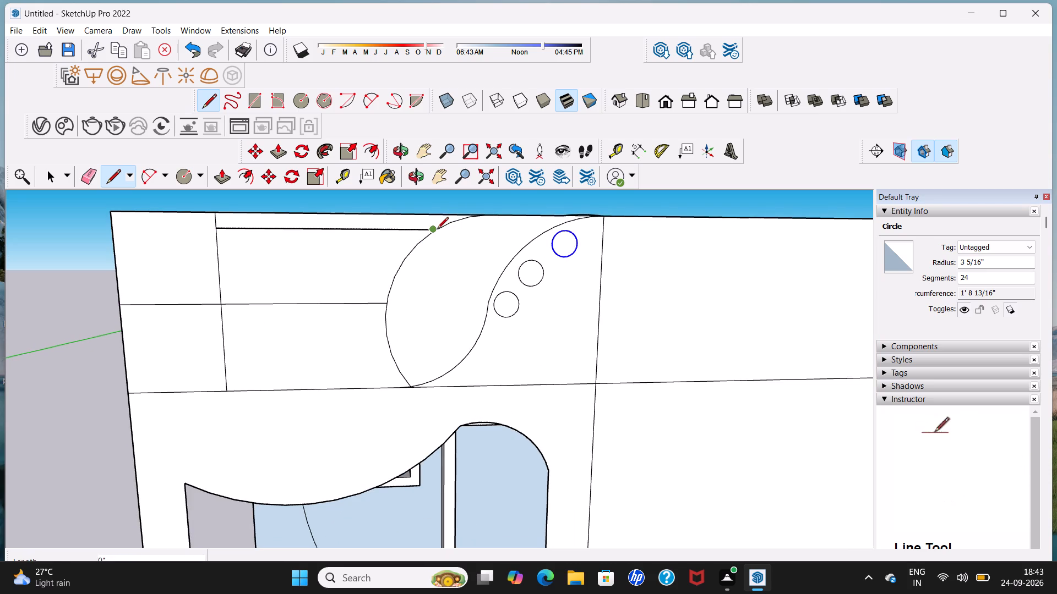
{"action": "middle_click_drag", "start_coordinate": [437, 229], "coordinate": [437, 205]}
{"action": "scroll", "coordinate": [436, 212], "scroll_direction": "up", "scroll_amount": 9}
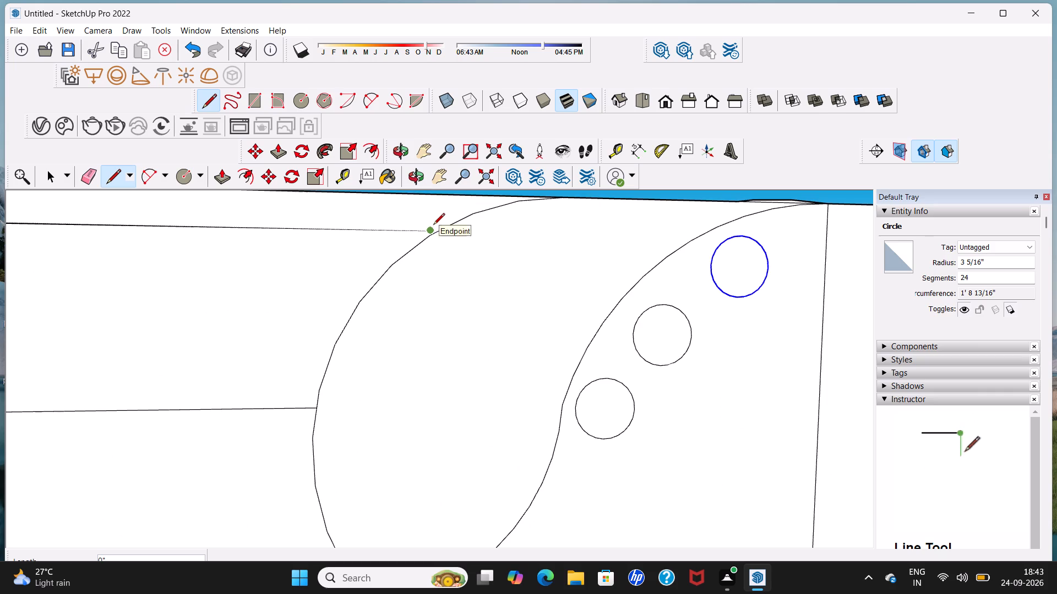
{"action": "left_click", "coordinate": [432, 230]}
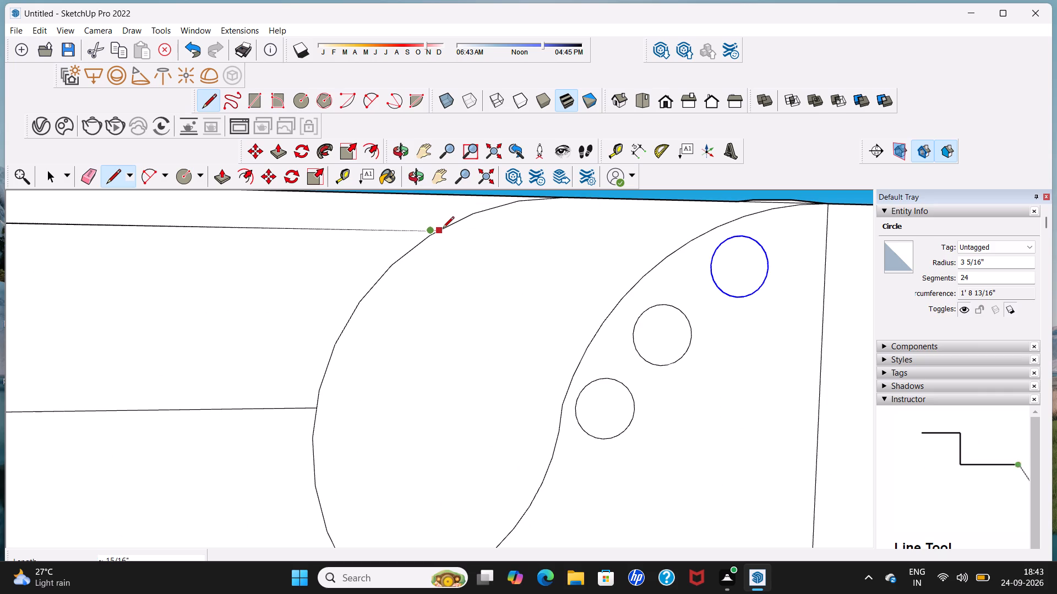
{"action": "left_click", "coordinate": [443, 229]}
{"action": "scroll", "coordinate": [443, 229], "scroll_direction": "down", "scroll_amount": 7}
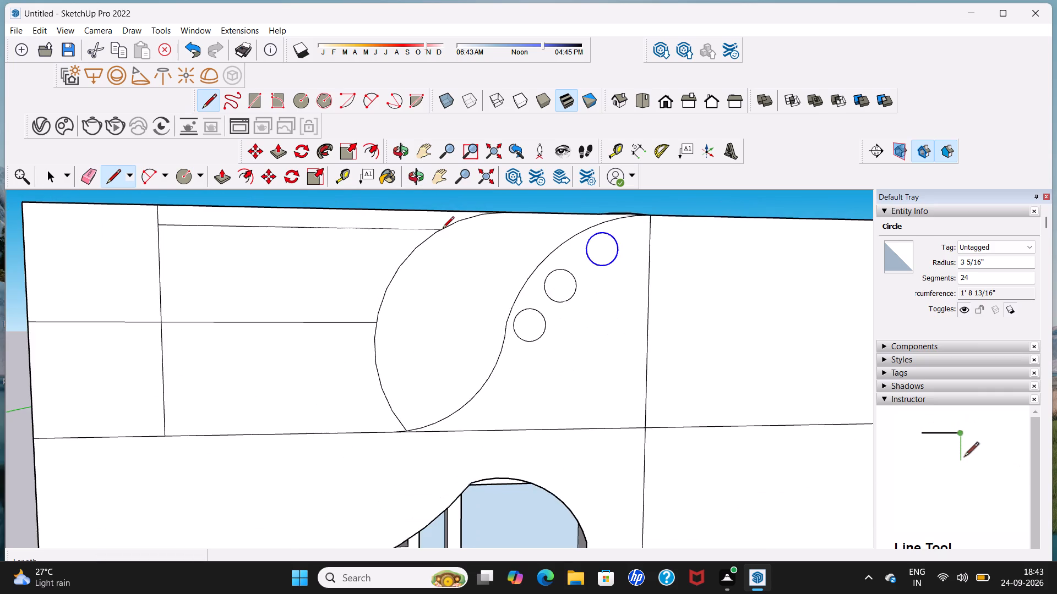
{"action": "scroll", "coordinate": [443, 229], "scroll_direction": "down", "scroll_amount": 2}
{"action": "key", "text": "space"}
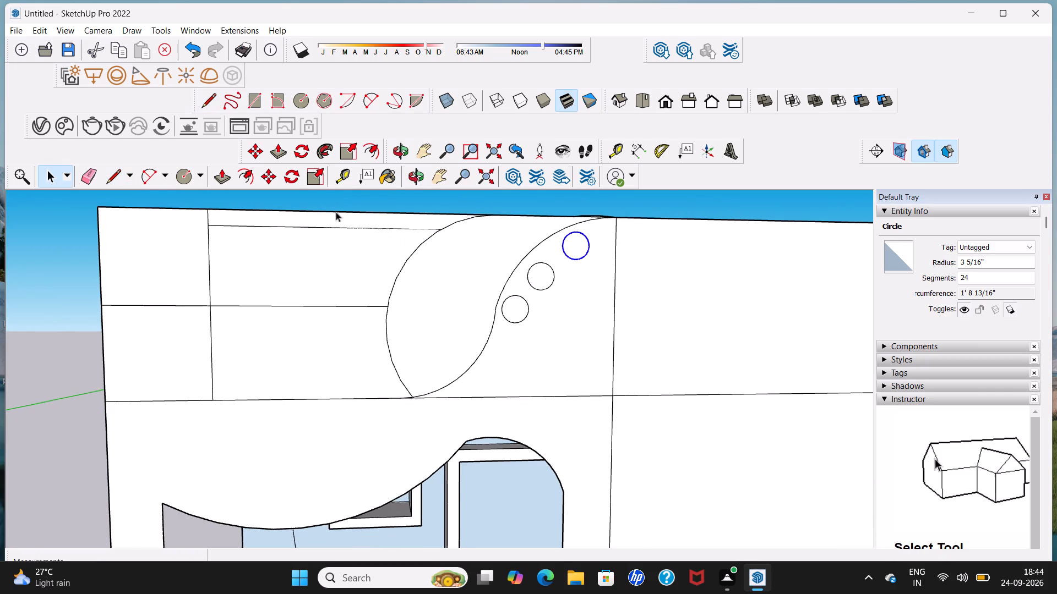
Draw a second horizontal line about 4' 7/8" long from the vertical line to the outer arc, a little below the first horizontal line.
{"action": "left_click", "coordinate": [208, 101]}
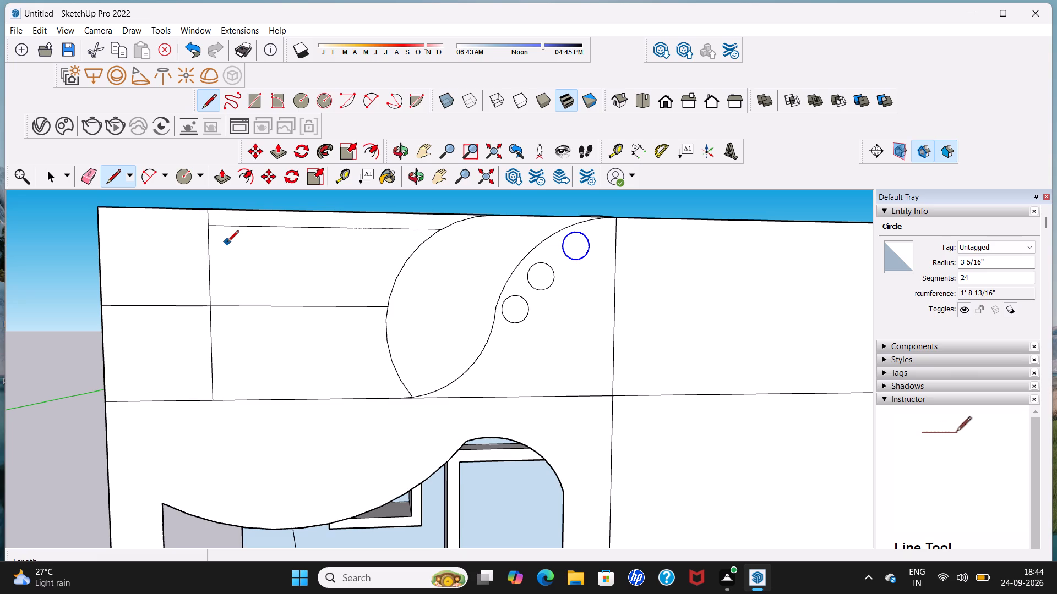
{"action": "scroll", "coordinate": [222, 240], "scroll_direction": "up", "scroll_amount": 2}
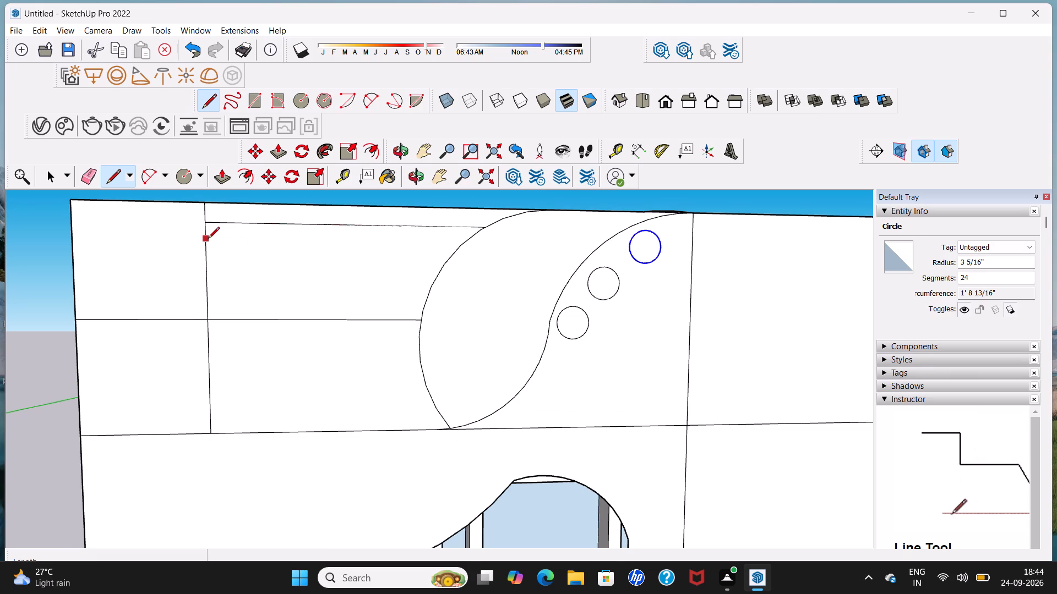
{"action": "left_click", "coordinate": [208, 240]}
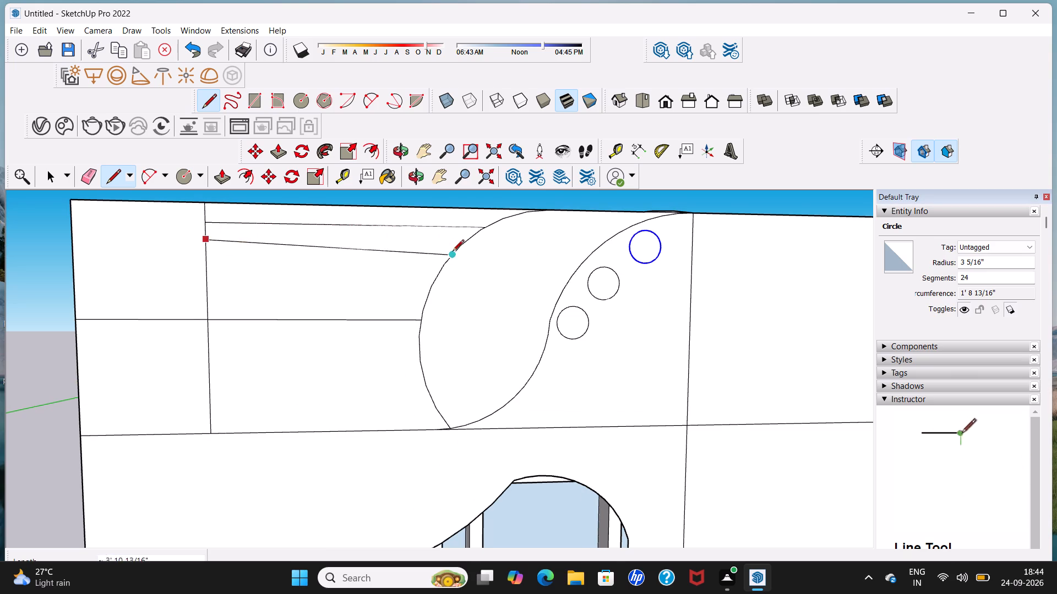
{"action": "scroll", "coordinate": [463, 246], "scroll_direction": "up", "scroll_amount": 4}
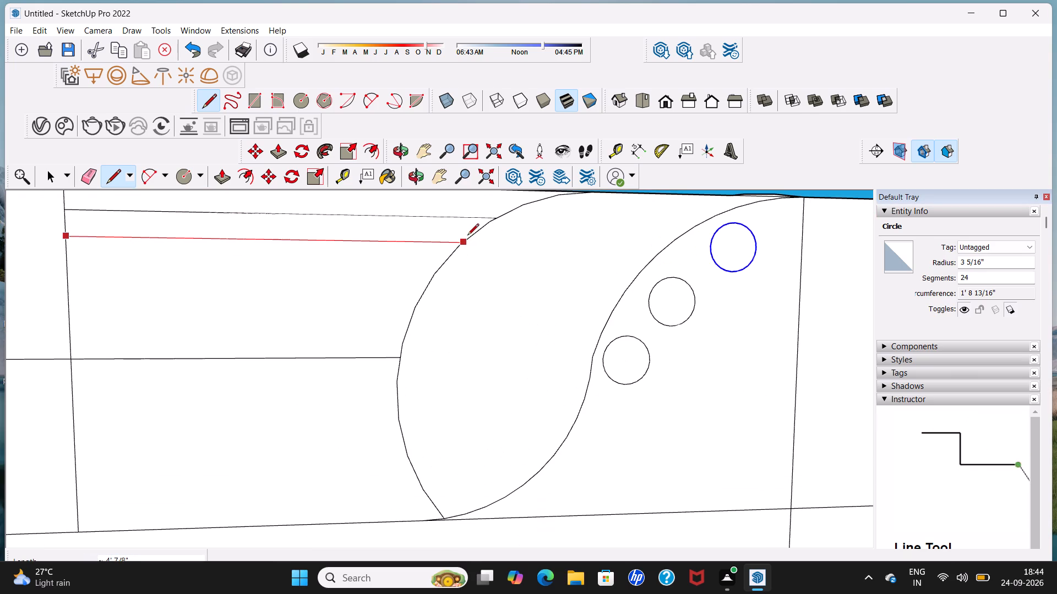
{"action": "left_click", "coordinate": [467, 238]}
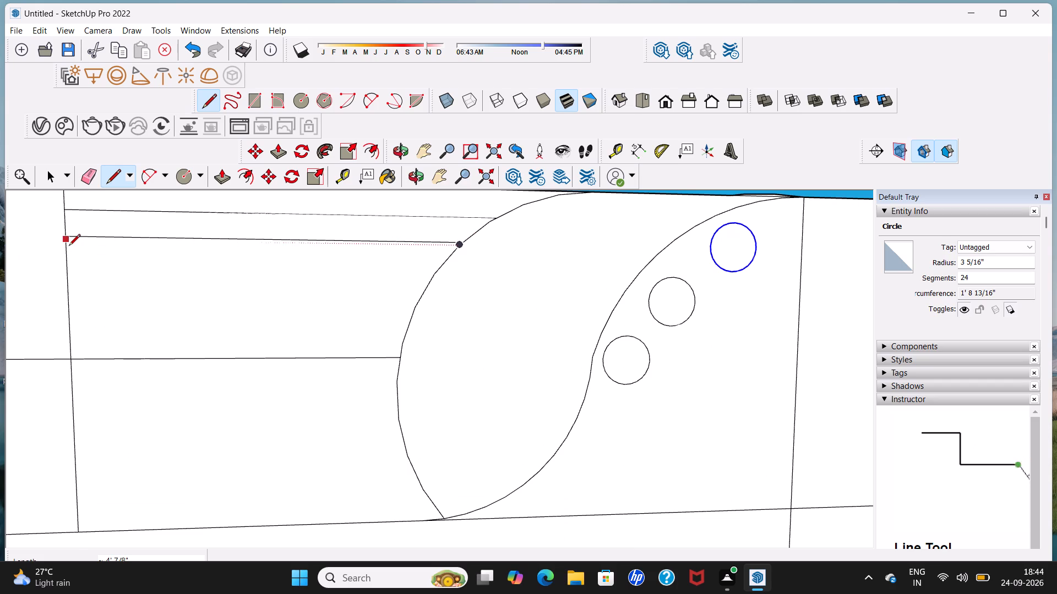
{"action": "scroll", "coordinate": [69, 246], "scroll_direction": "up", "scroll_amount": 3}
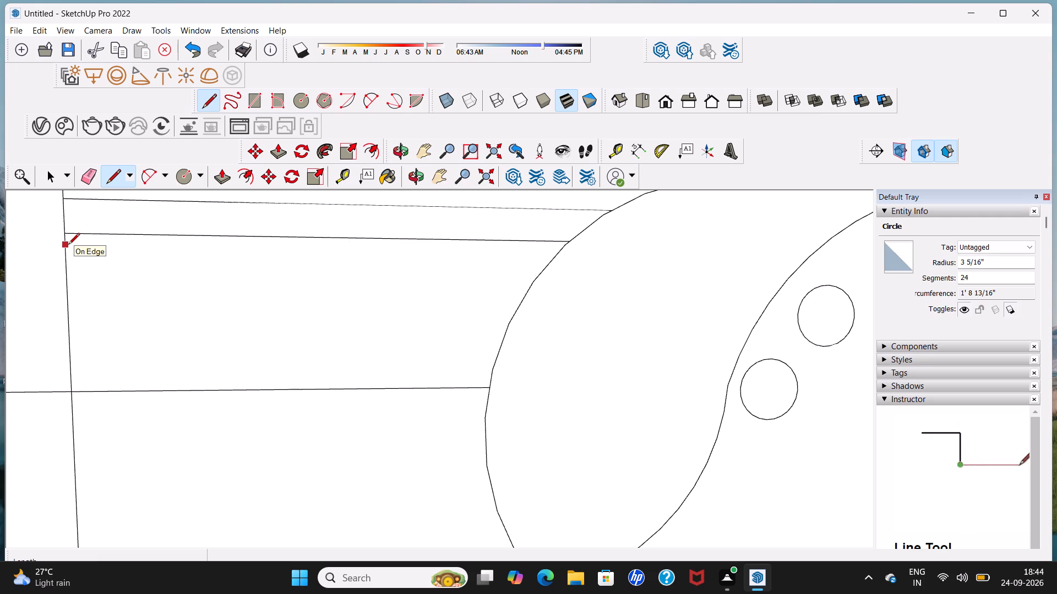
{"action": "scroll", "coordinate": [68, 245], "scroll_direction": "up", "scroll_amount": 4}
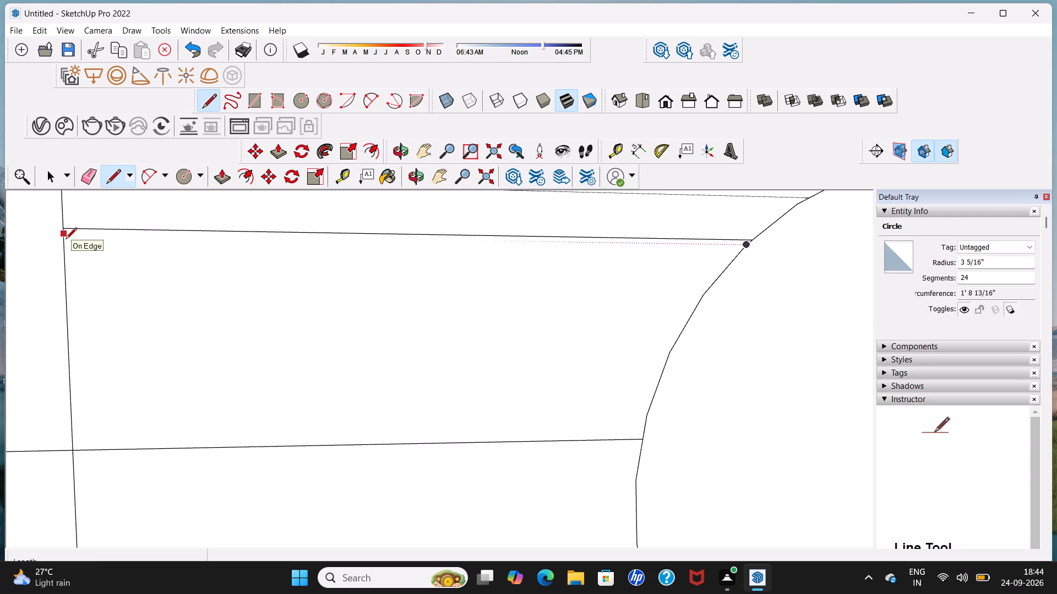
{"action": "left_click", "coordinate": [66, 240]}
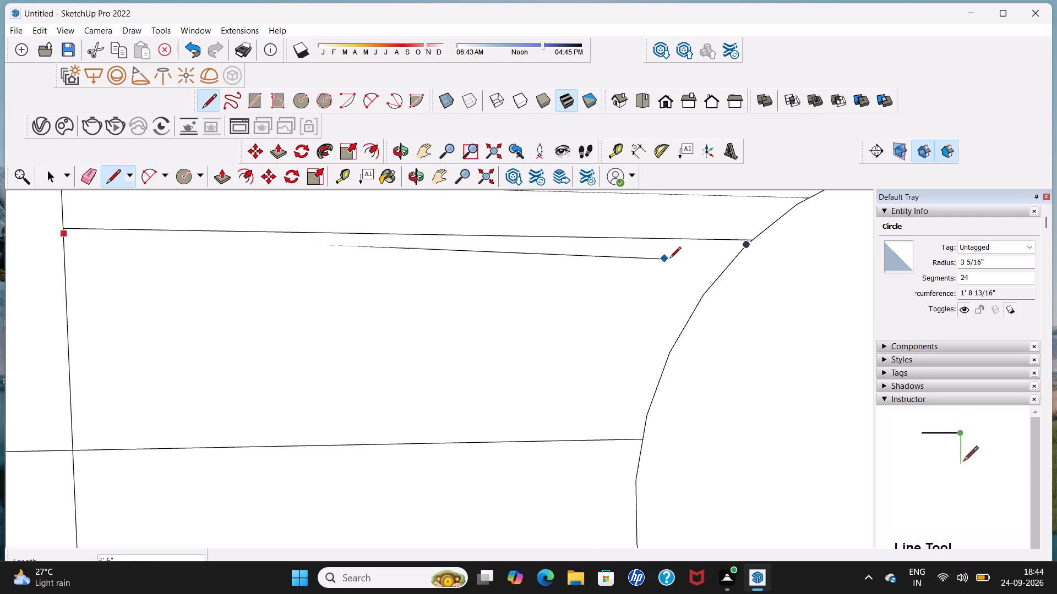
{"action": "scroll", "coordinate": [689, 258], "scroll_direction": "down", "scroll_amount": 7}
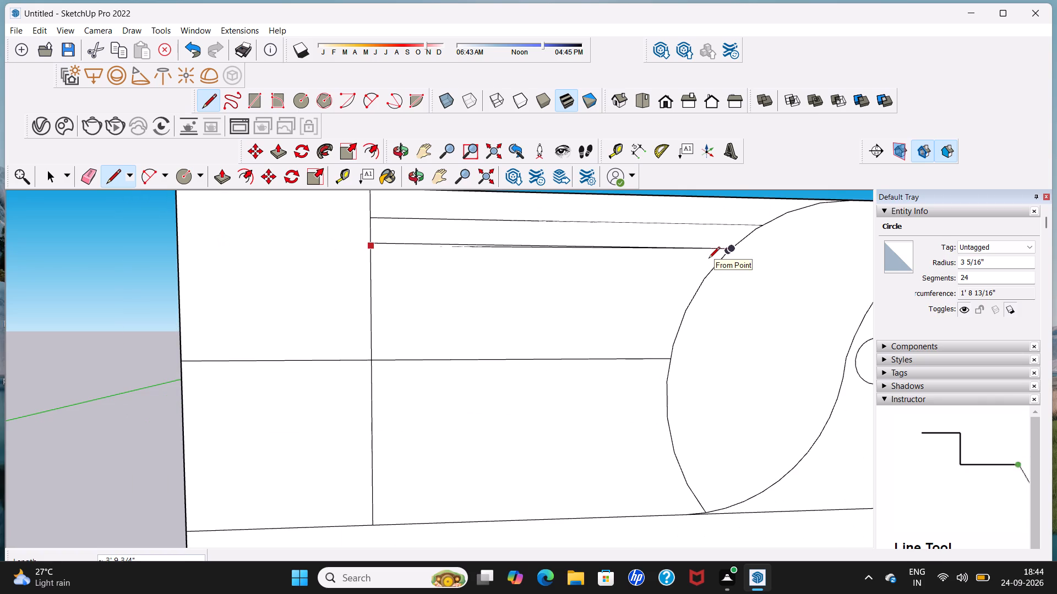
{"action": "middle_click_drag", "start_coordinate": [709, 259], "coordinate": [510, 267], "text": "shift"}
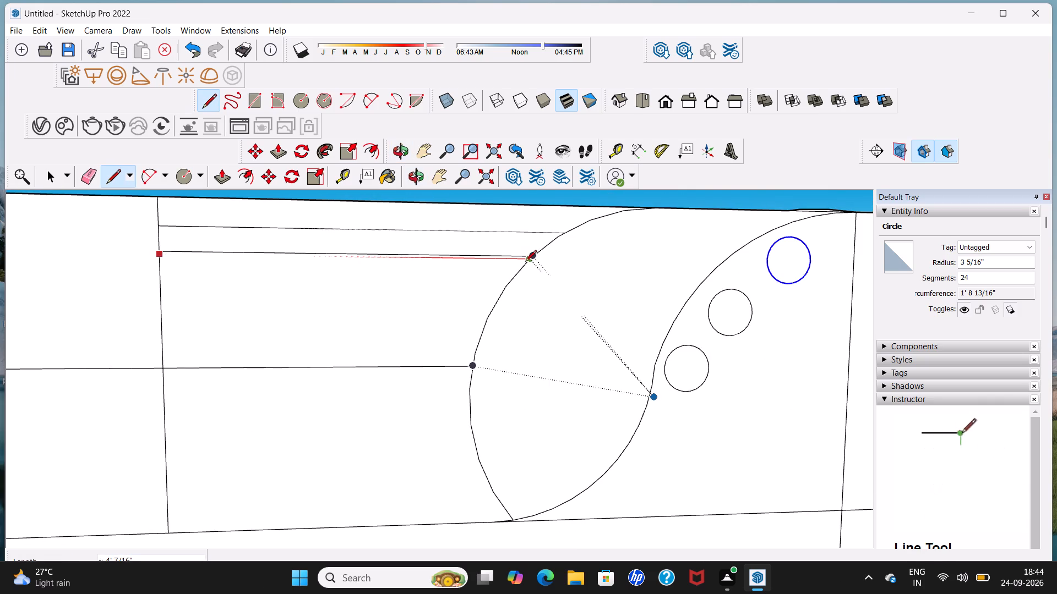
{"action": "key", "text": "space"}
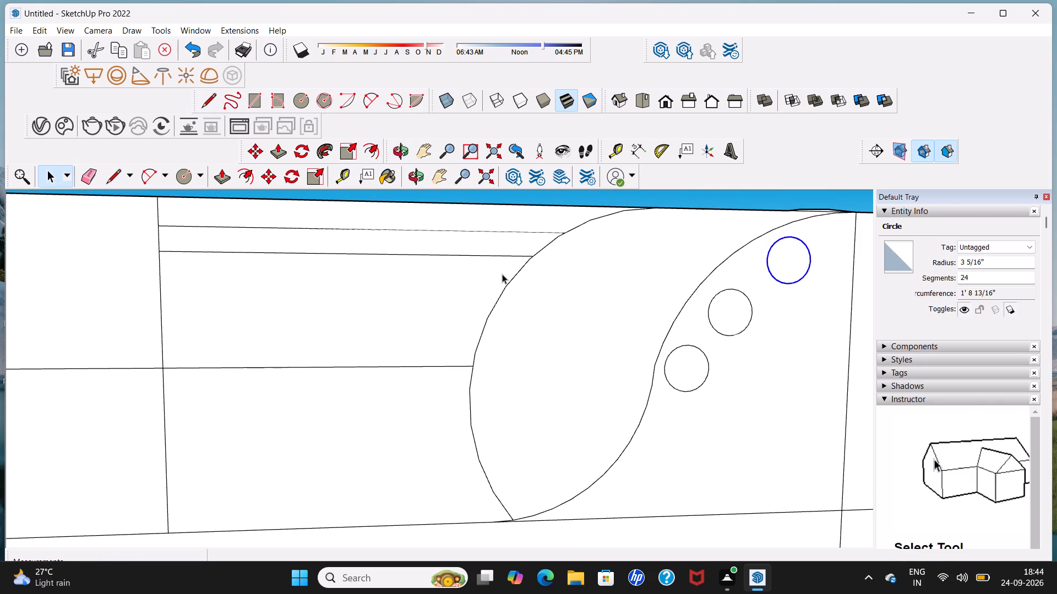
Draw a parallel line about 3' 11 15/16" long just beneath the second horizontal line, from the vertical line to the outer arc, forming a narrow strip.
{"action": "left_click", "coordinate": [112, 172]}
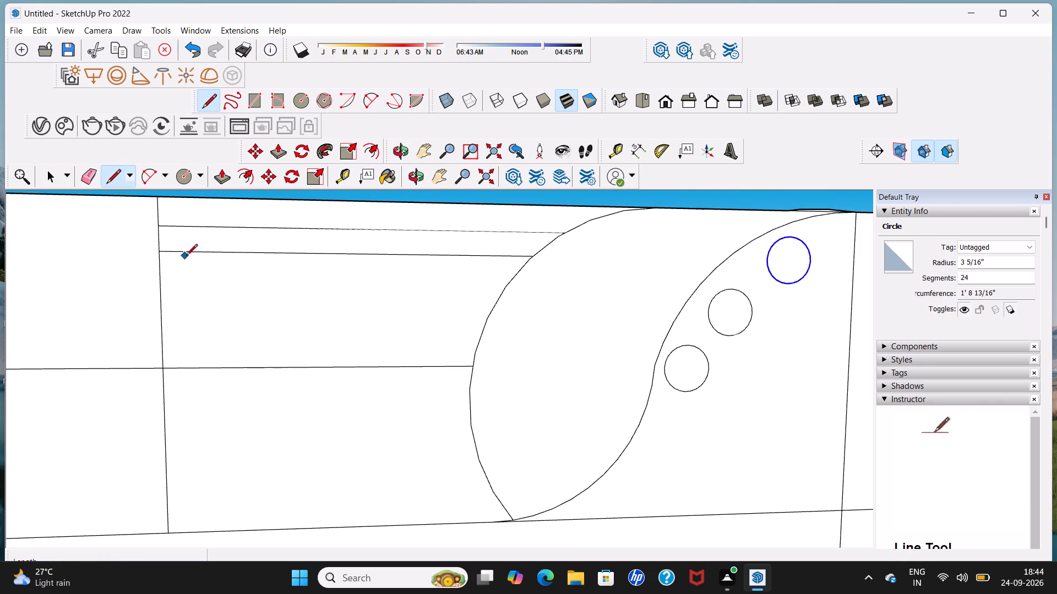
{"action": "left_click", "coordinate": [160, 251]}
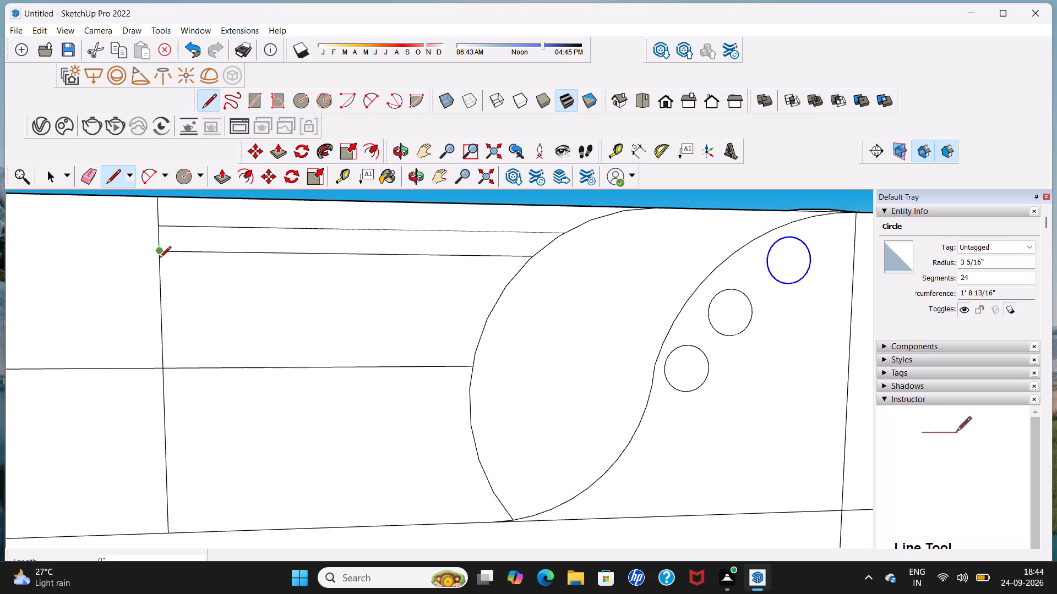
{"action": "scroll", "coordinate": [160, 258], "scroll_direction": "up", "scroll_amount": 4}
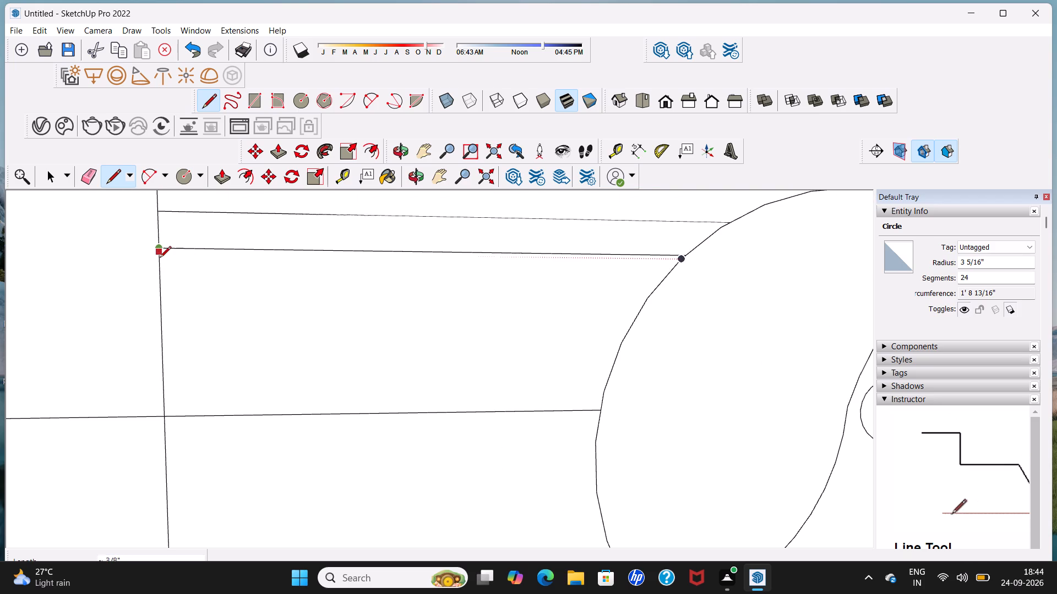
{"action": "scroll", "coordinate": [160, 260], "scroll_direction": "up", "scroll_amount": 3}
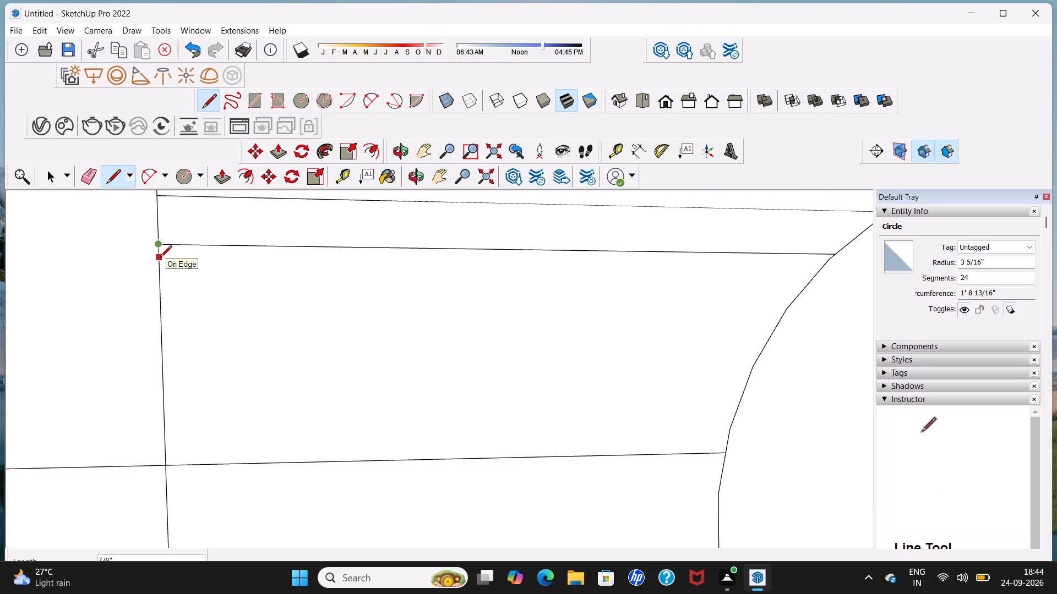
{"action": "scroll", "coordinate": [161, 254], "scroll_direction": "up", "scroll_amount": 3}
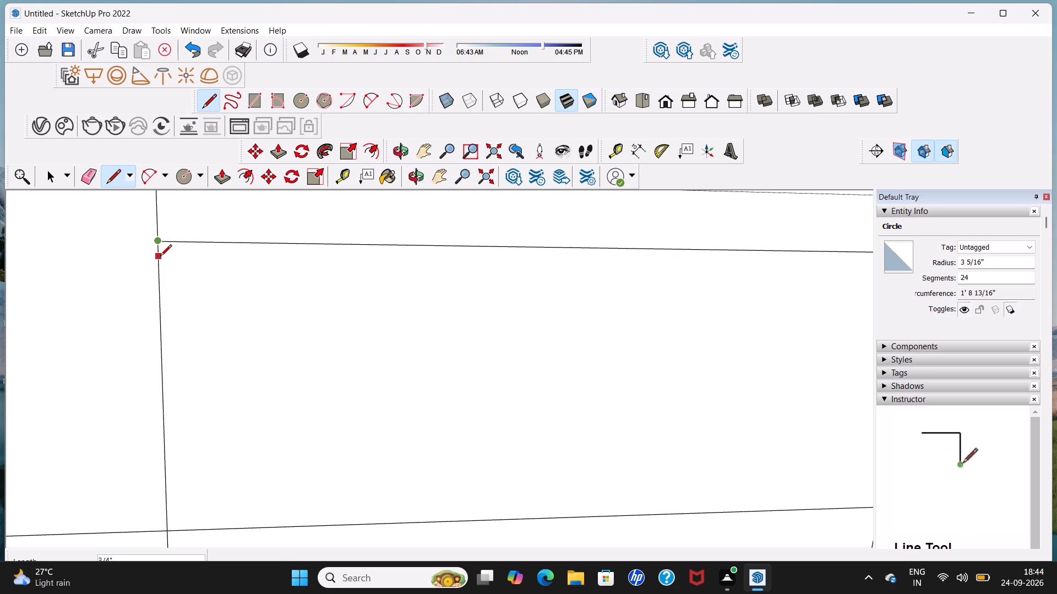
{"action": "left_click", "coordinate": [160, 256]}
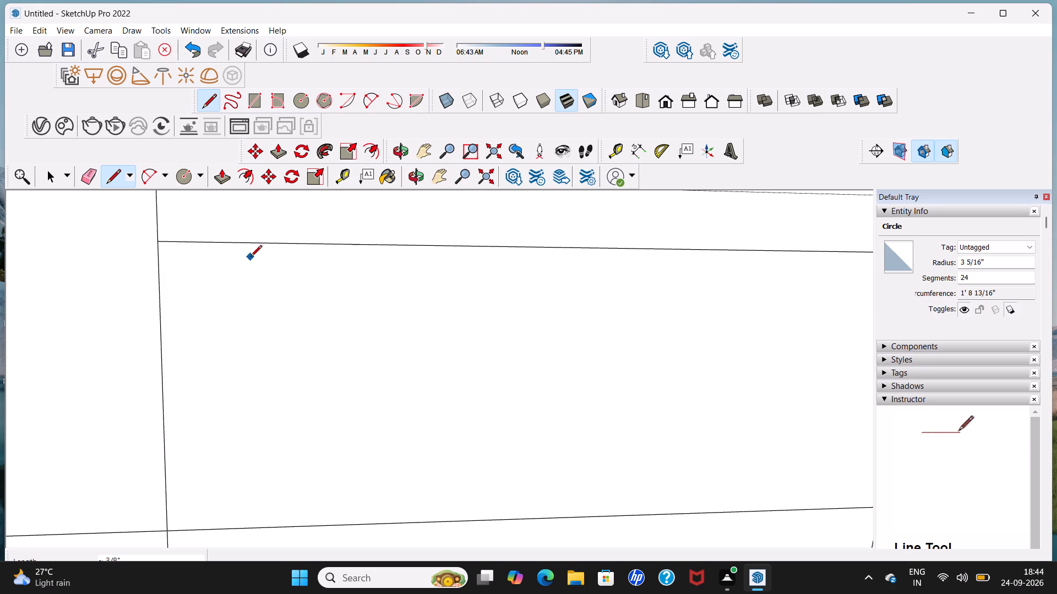
{"action": "left_click", "coordinate": [157, 259]}
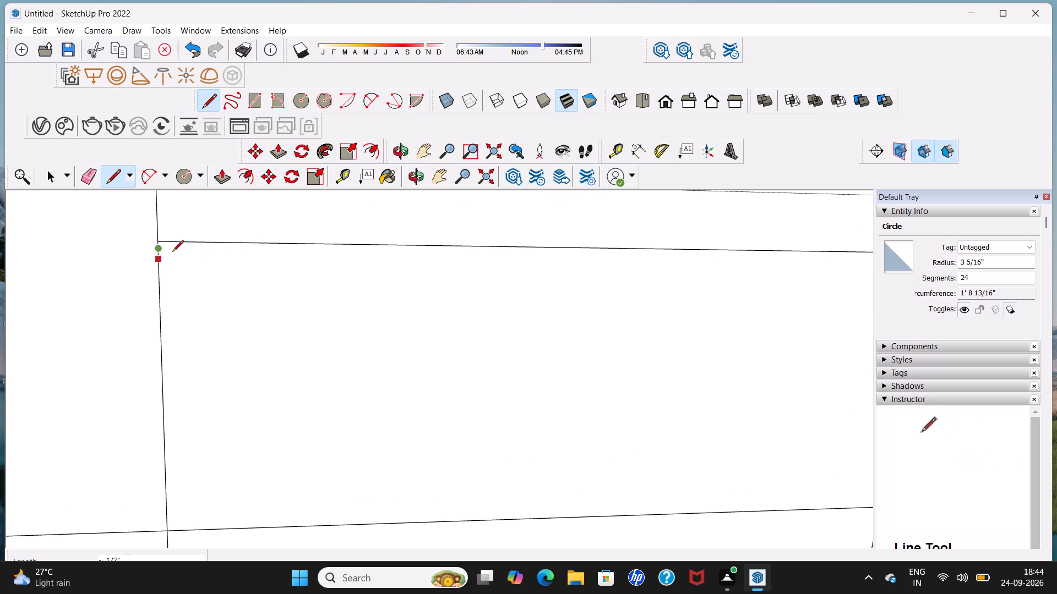
{"action": "scroll", "coordinate": [243, 248], "scroll_direction": "down", "scroll_amount": 10}
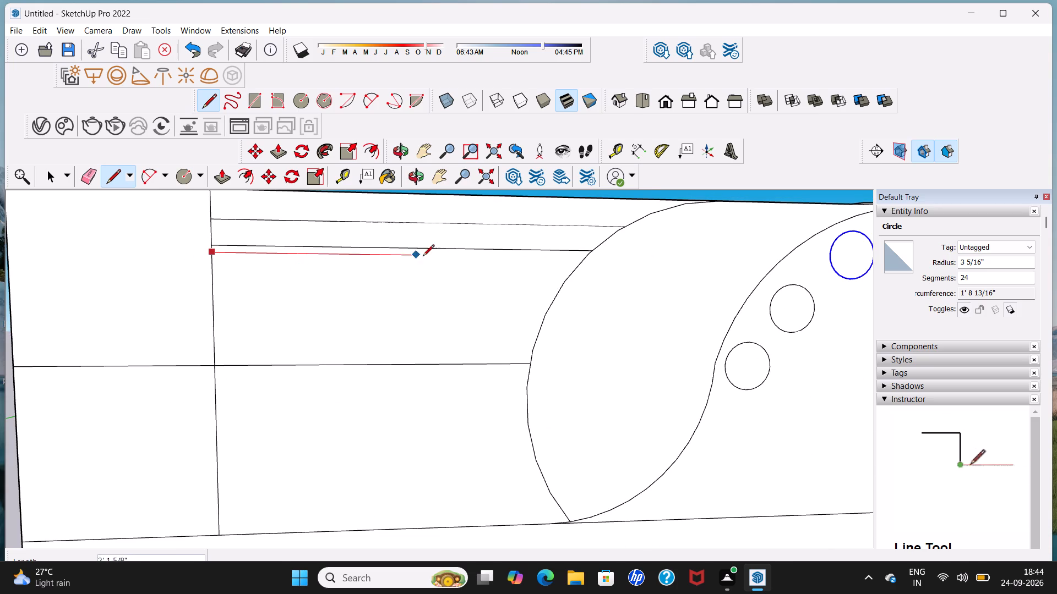
{"action": "scroll", "coordinate": [587, 262], "scroll_direction": "up", "scroll_amount": 3}
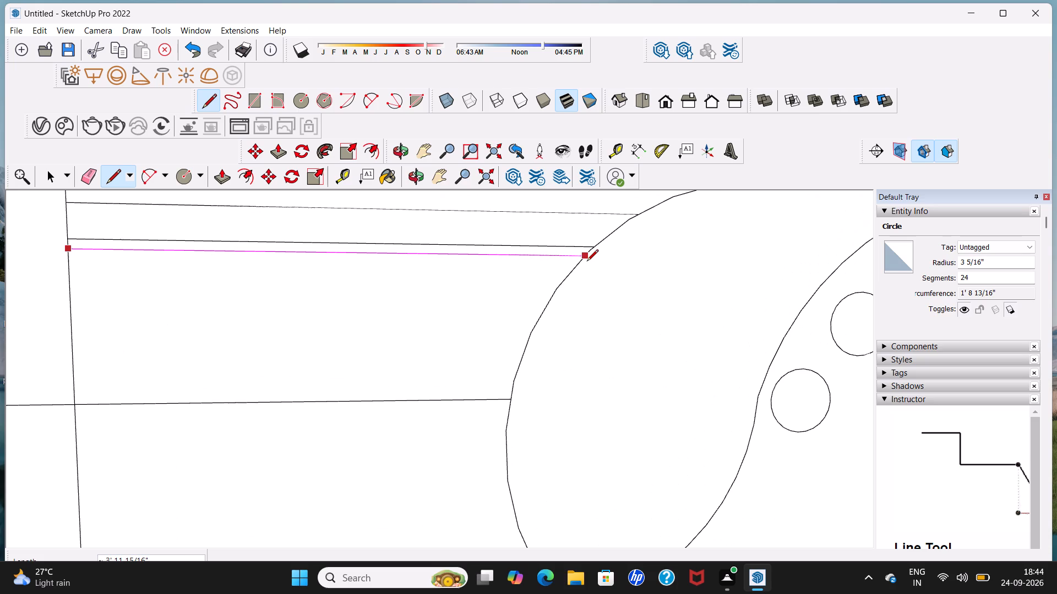
{"action": "left_click", "coordinate": [587, 260]}
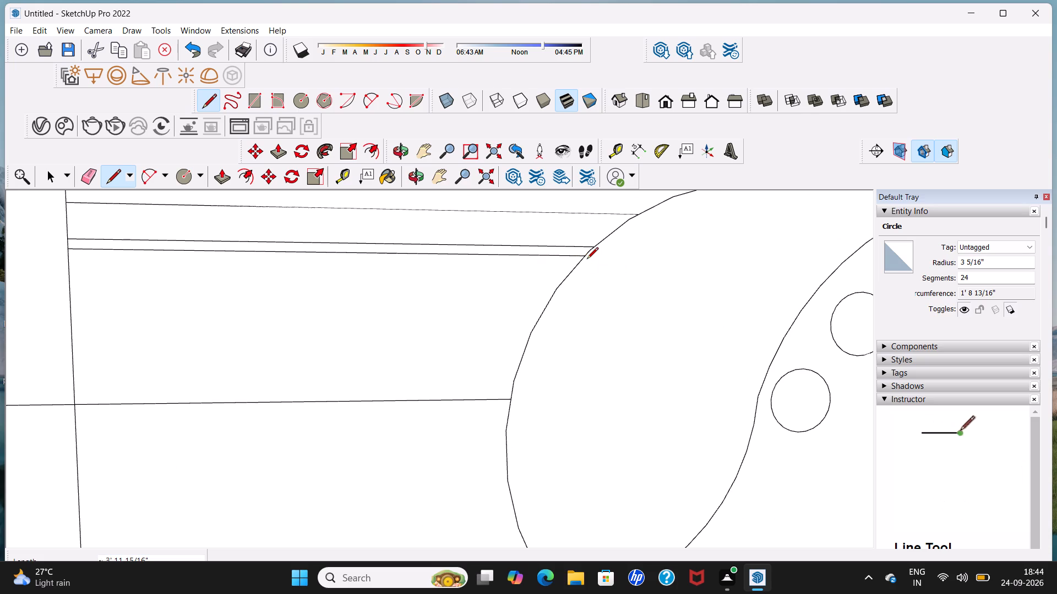
Draw a horizontal line about 3' 9 7/16" long below the narrow strip, from the vertical line to the outer arc.
{"action": "scroll", "coordinate": [587, 260], "scroll_direction": "down", "scroll_amount": 3}
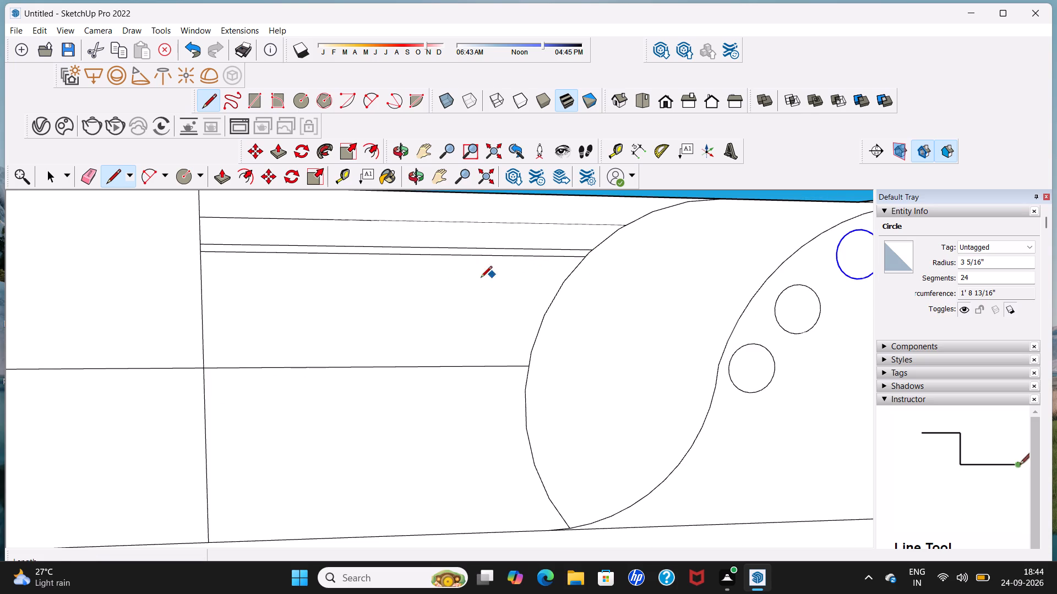
{"action": "left_click", "coordinate": [204, 276]}
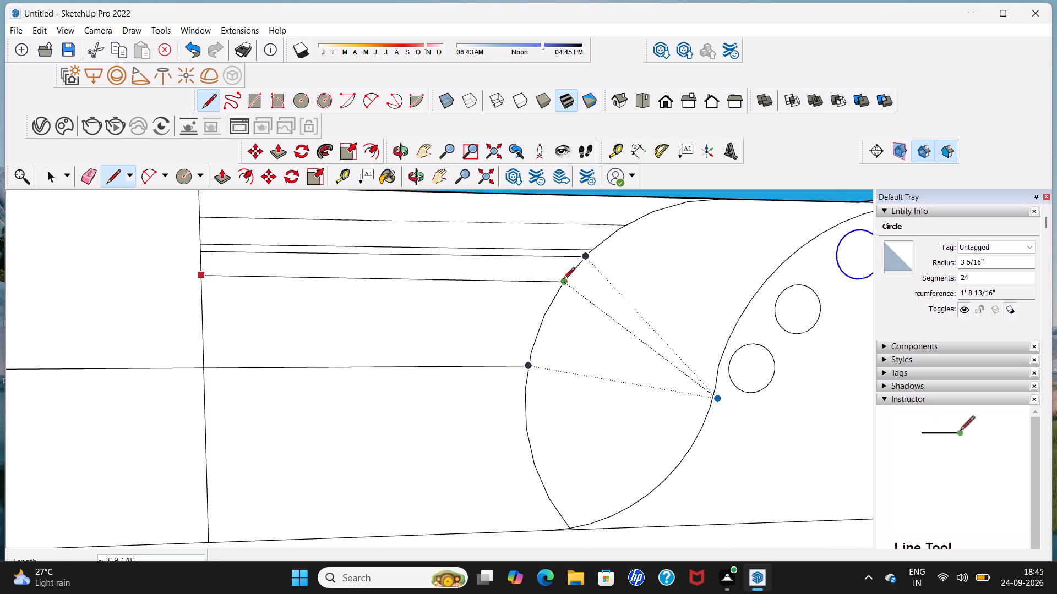
{"action": "scroll", "coordinate": [567, 276], "scroll_direction": "up", "scroll_amount": 3}
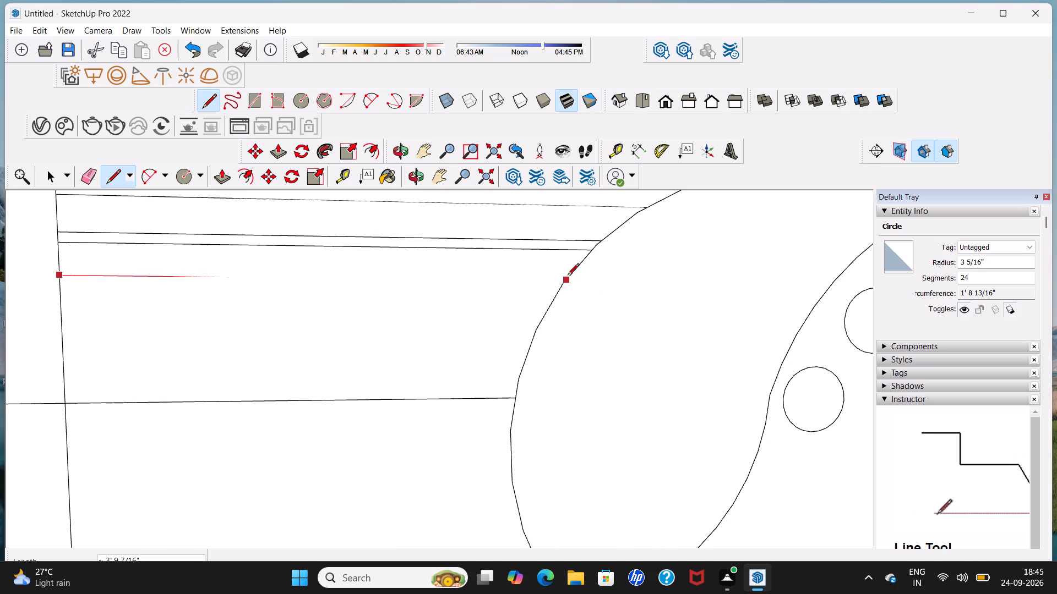
{"action": "left_click", "coordinate": [569, 275]}
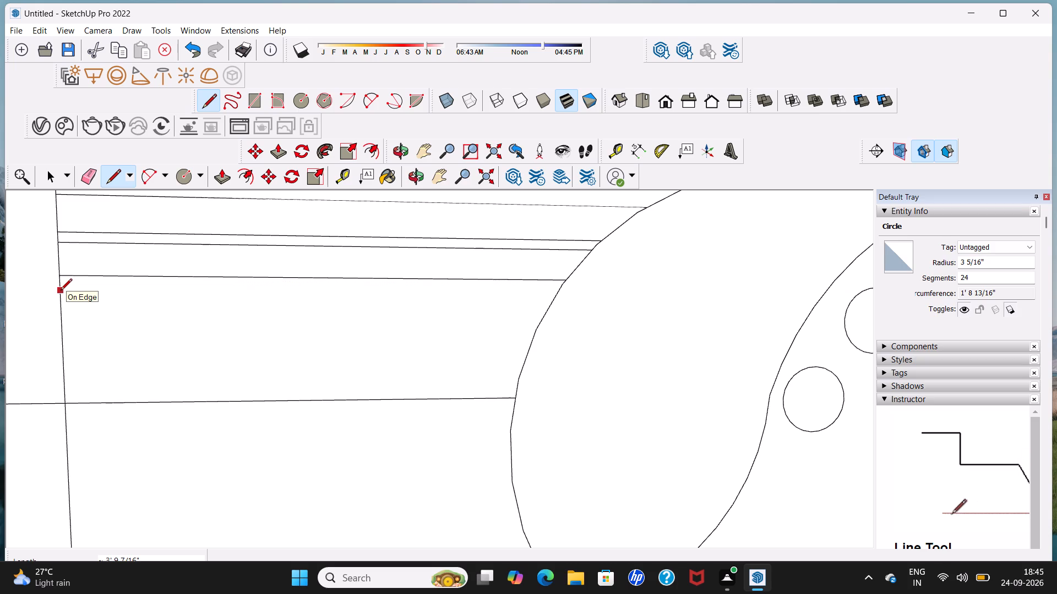
Draw a parallel line just beneath the lowest strip line, from the vertical line to the outer arc, forming another narrow strip.
{"action": "scroll", "coordinate": [61, 291], "scroll_direction": "up", "scroll_amount": 3}
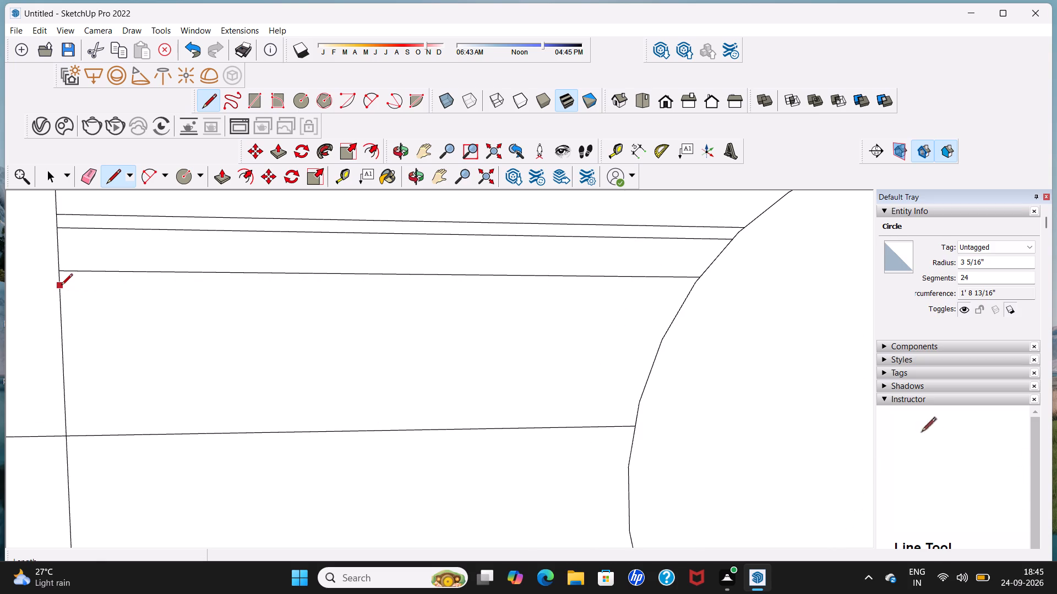
{"action": "left_click", "coordinate": [61, 286]}
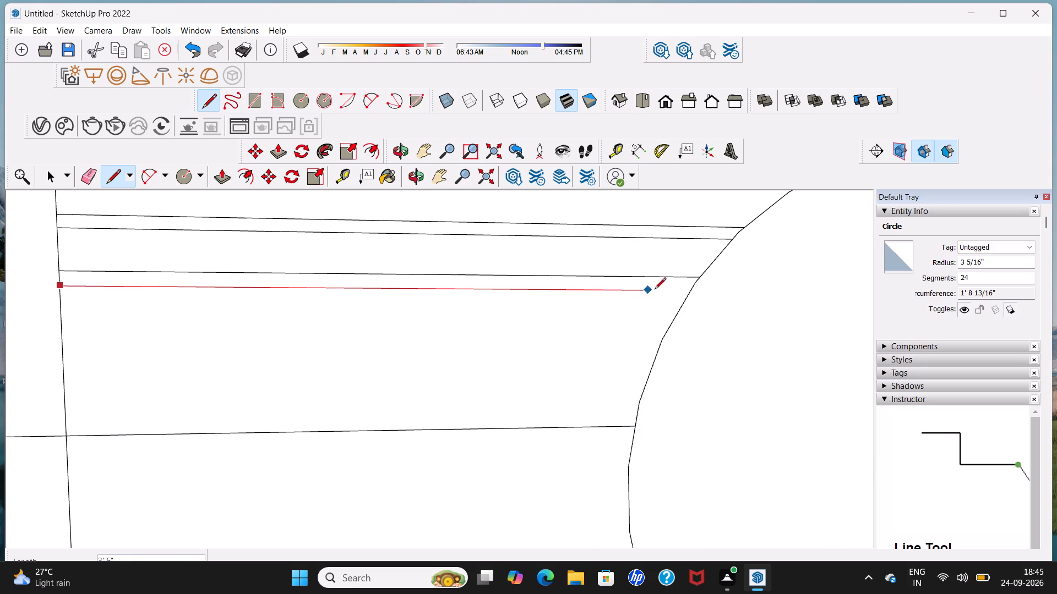
{"action": "left_click", "coordinate": [693, 292]}
{"action": "scroll", "coordinate": [693, 292], "scroll_direction": "down", "scroll_amount": 10}
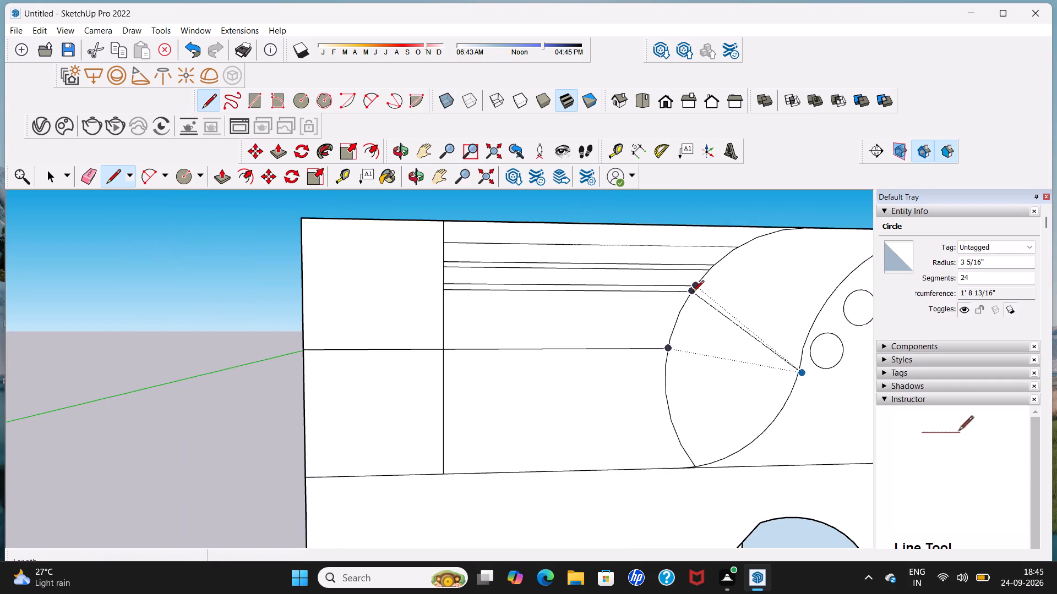
{"action": "middle_click_drag", "start_coordinate": [692, 293], "coordinate": [515, 288], "text": "shift"}
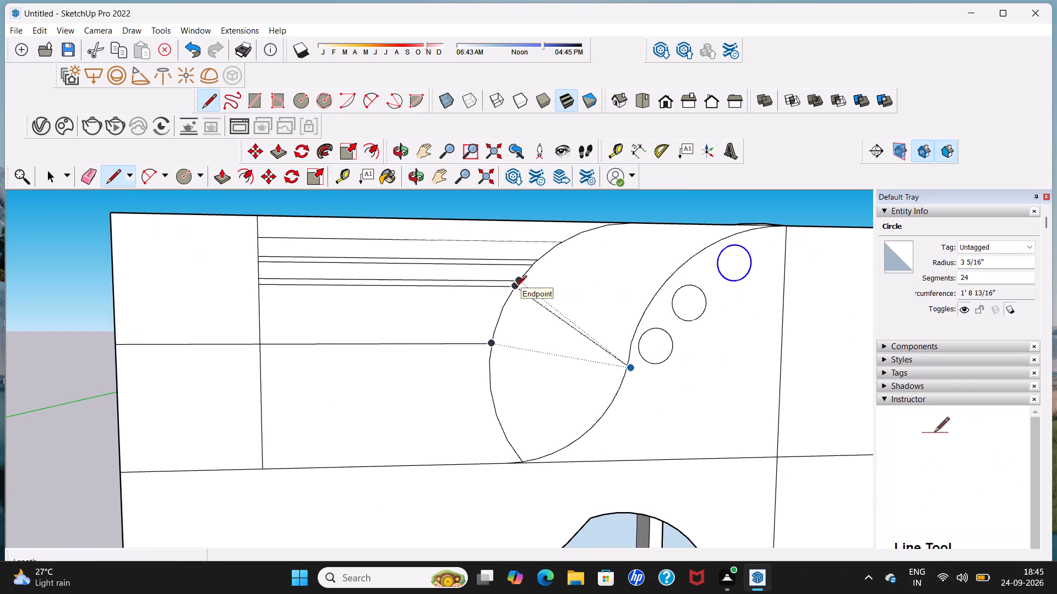
{"action": "scroll", "coordinate": [515, 288], "scroll_direction": "down", "scroll_amount": 6}
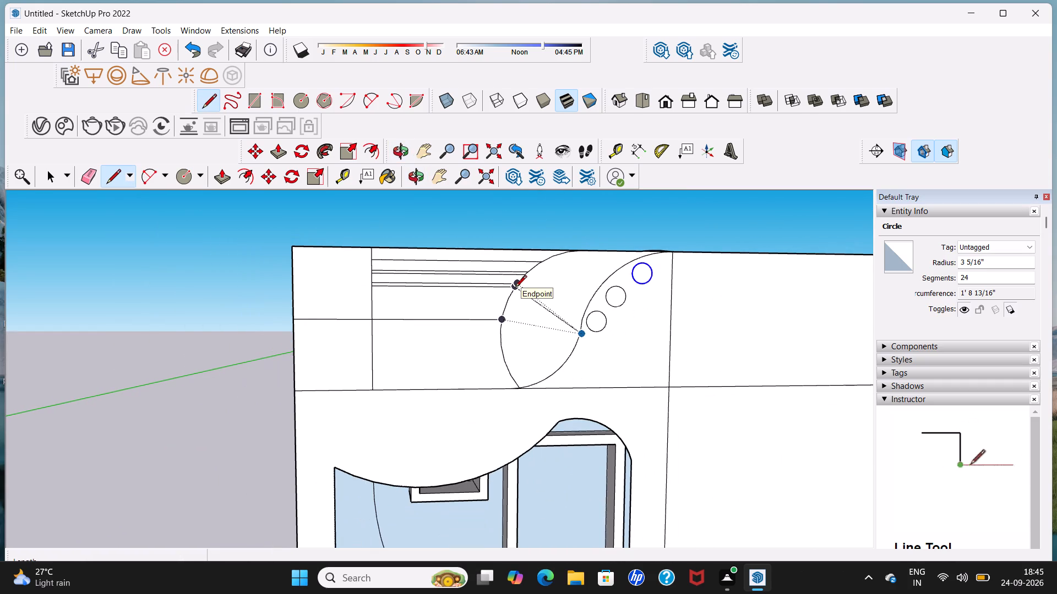
{"action": "key", "text": "space"}
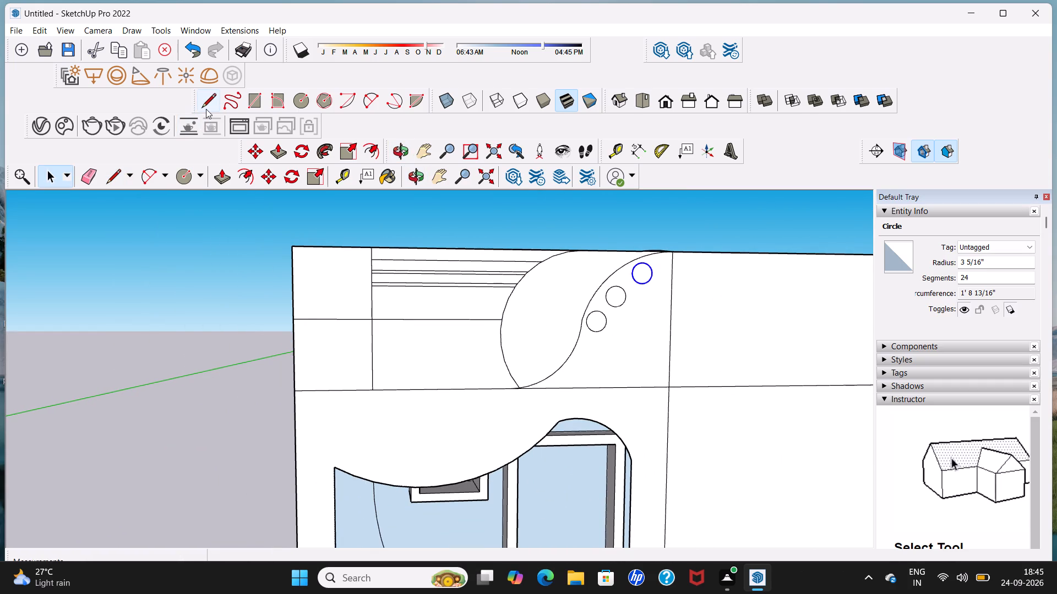
Draw a horizontal line about 3' 6 9/16" long below the lowest narrow strip, from the vertical line to the outer arc.
{"action": "left_click", "coordinate": [212, 103]}
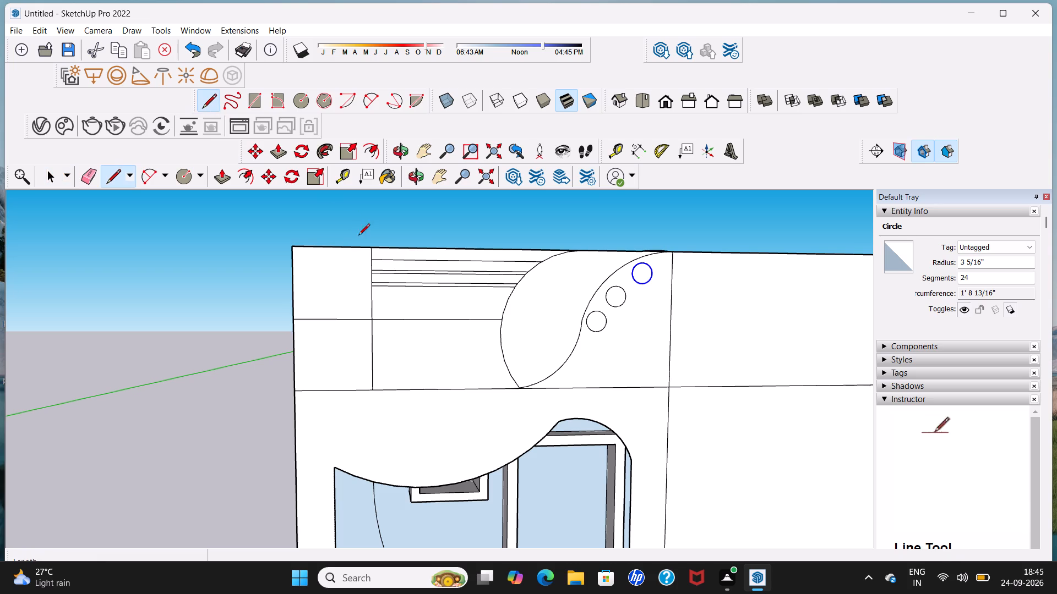
{"action": "scroll", "coordinate": [400, 288], "scroll_direction": "up", "scroll_amount": 4}
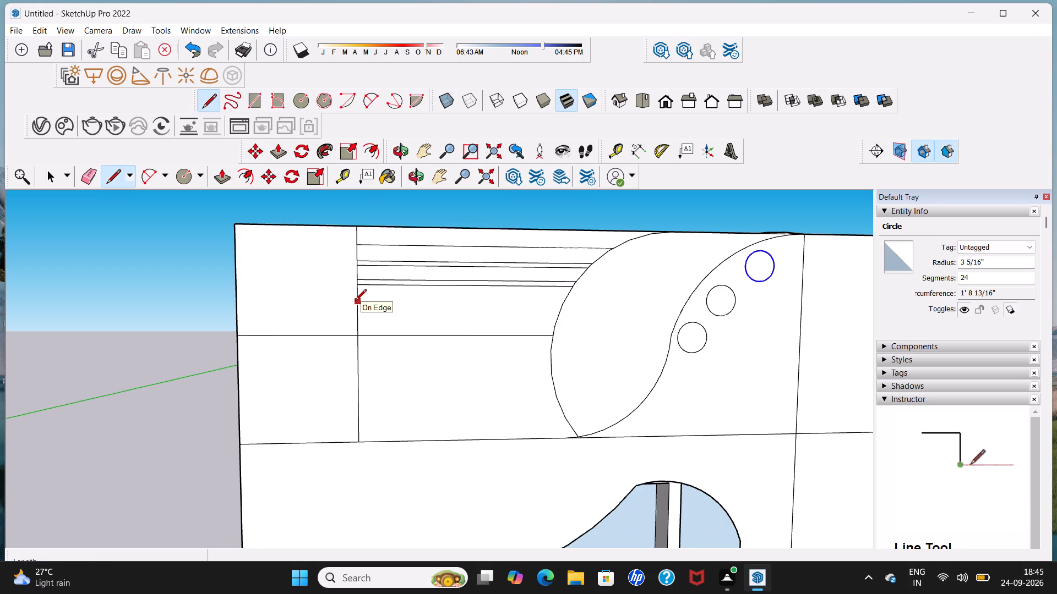
{"action": "left_click", "coordinate": [355, 301]}
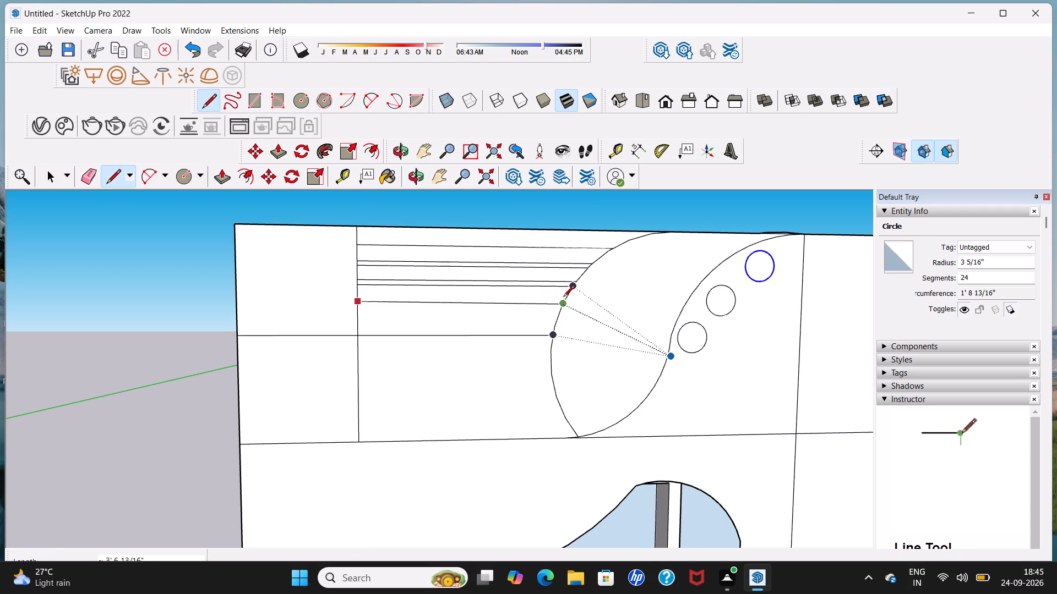
{"action": "scroll", "coordinate": [564, 302], "scroll_direction": "up", "scroll_amount": 5}
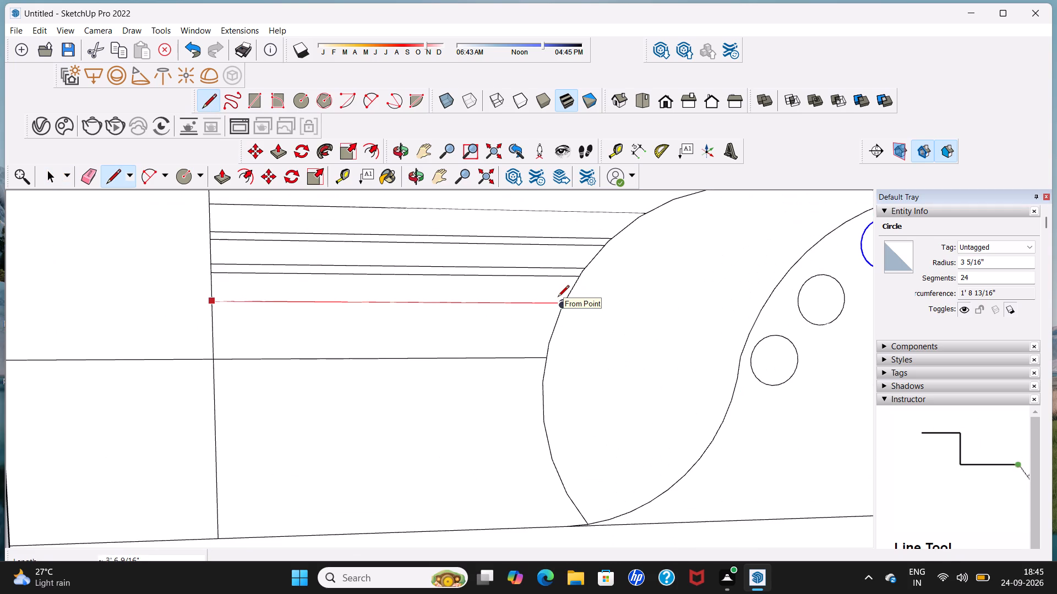
{"action": "left_click", "coordinate": [558, 298]}
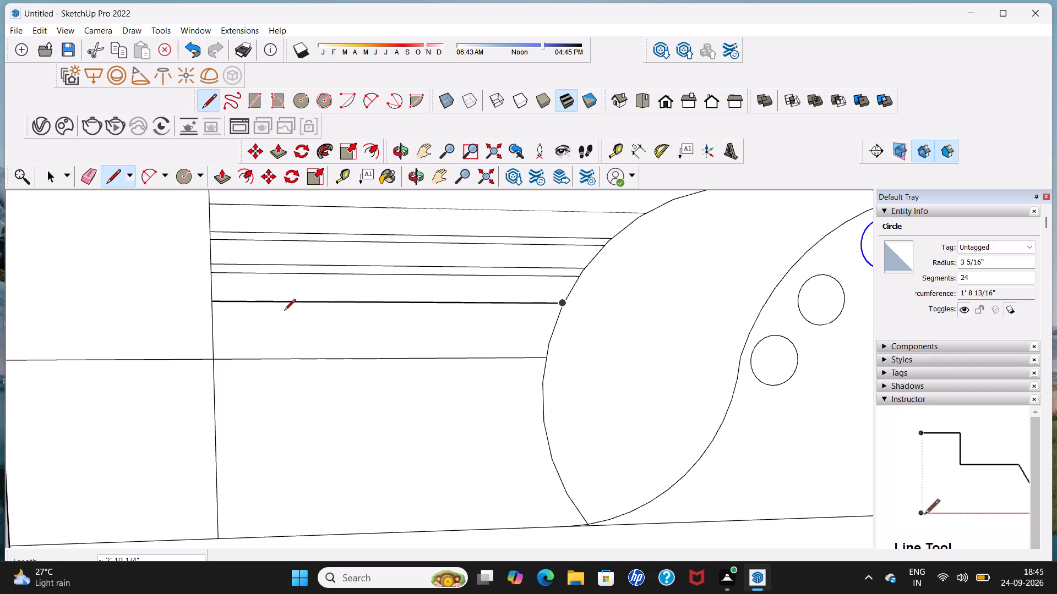
{"action": "key", "text": "space"}
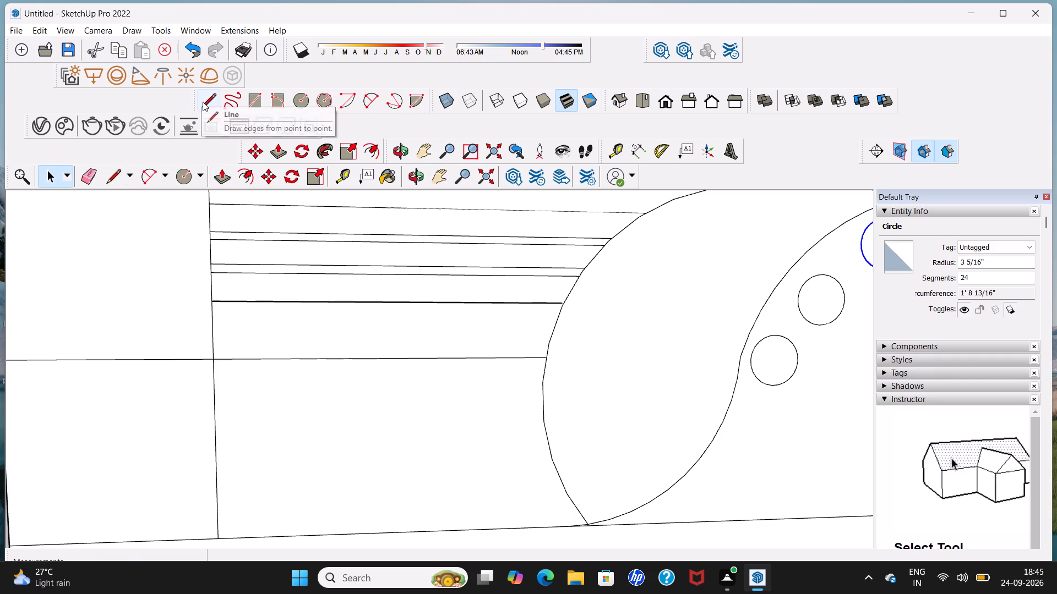
Draw a parallel line about 3' 6 5/16" long just beneath the lowest strip line, up to the outer arc, forming another narrow strip.
{"action": "left_click", "coordinate": [203, 102]}
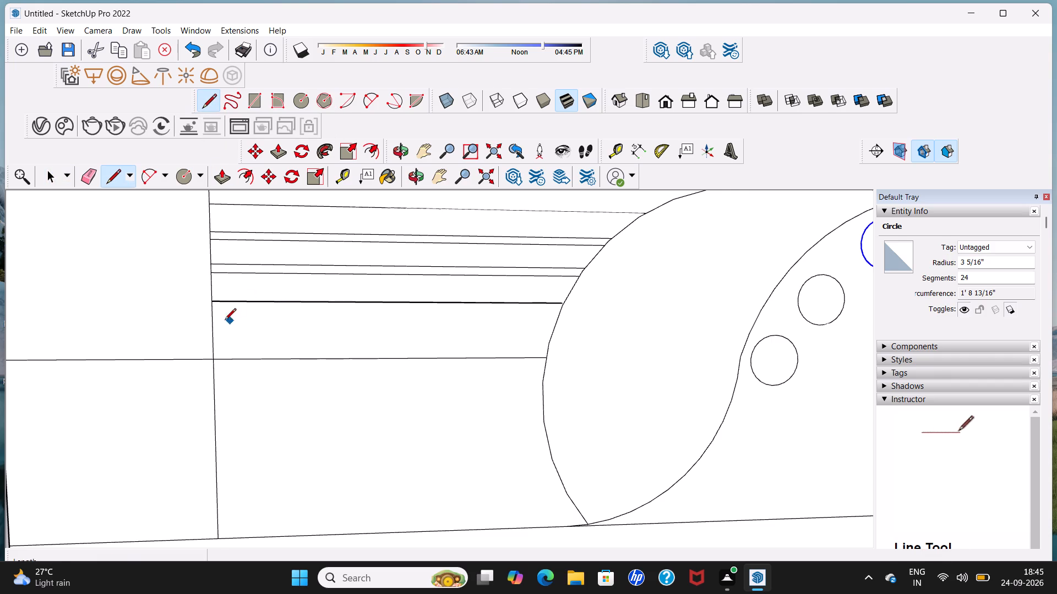
{"action": "scroll", "coordinate": [202, 311], "scroll_direction": "up", "scroll_amount": 2}
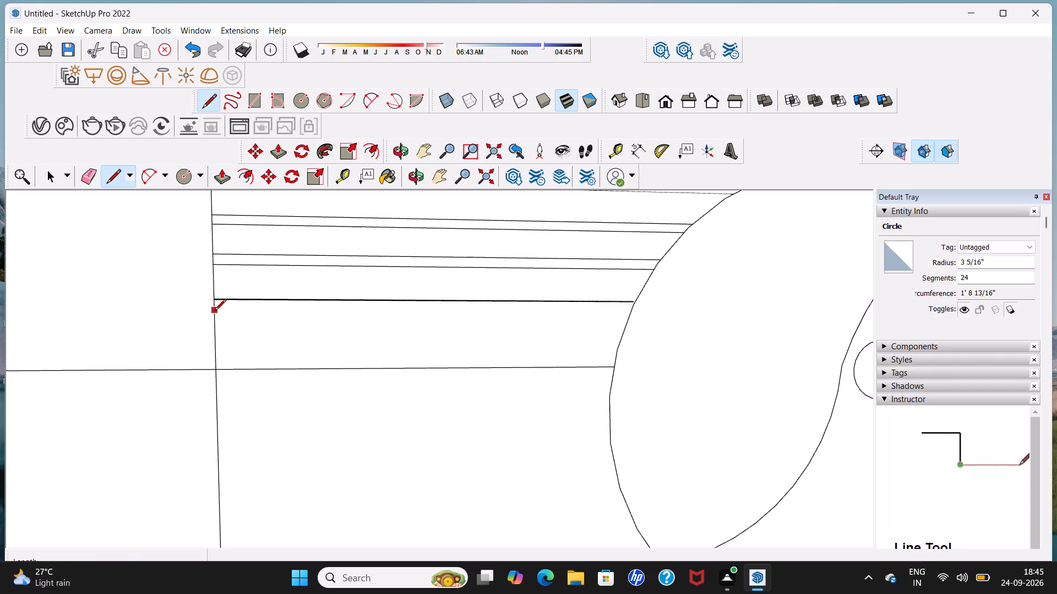
{"action": "left_click", "coordinate": [216, 311]}
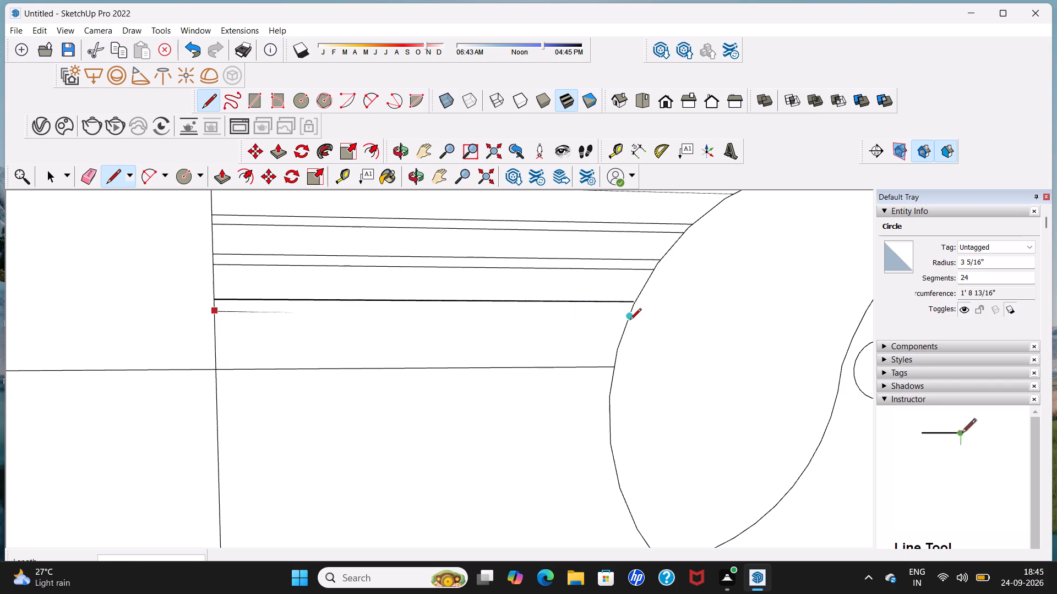
{"action": "left_click", "coordinate": [629, 319]}
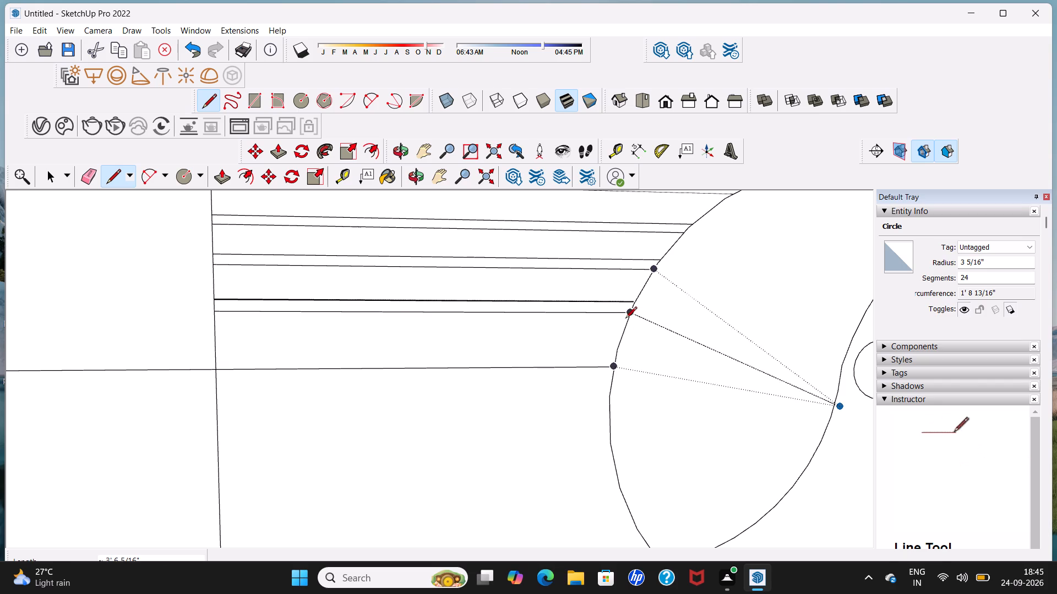
{"action": "key", "text": "space"}
Draw a horizontal line about 4' 7 1/2" long just above the topmost strip line, from the vertical line to the outer arc, forming a narrow strip.
{"action": "scroll", "coordinate": [625, 319], "scroll_direction": "down", "scroll_amount": 9}
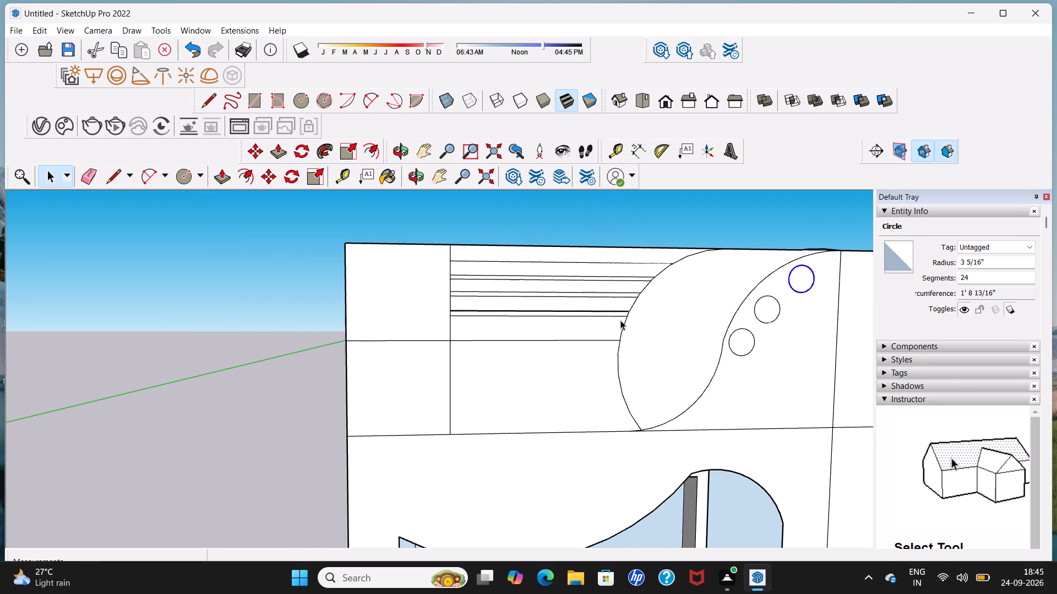
{"action": "scroll", "coordinate": [619, 320], "scroll_direction": "down", "scroll_amount": 1}
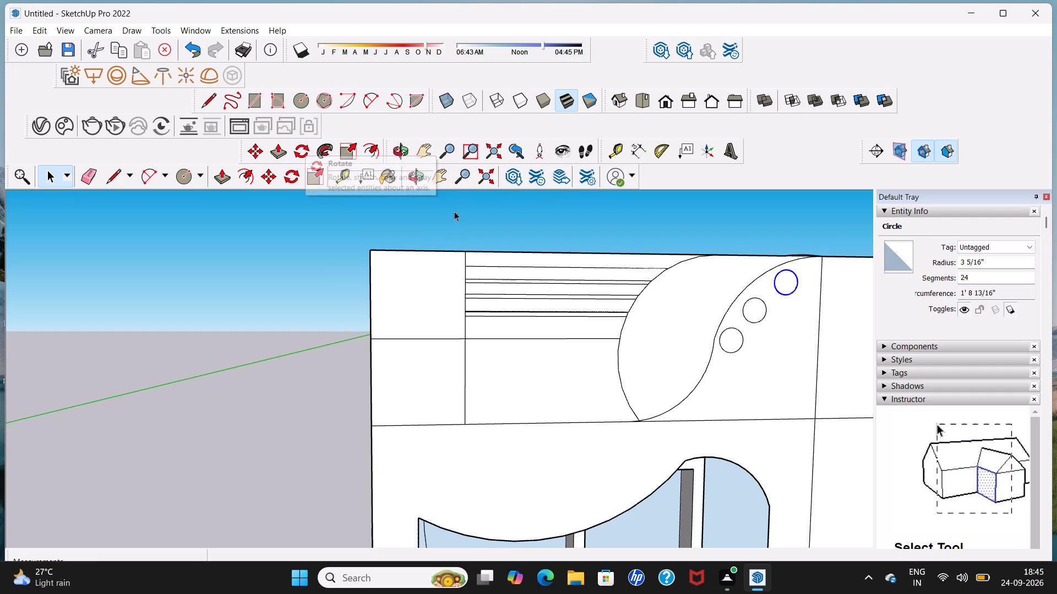
{"action": "scroll", "coordinate": [596, 271], "scroll_direction": "up", "scroll_amount": 5}
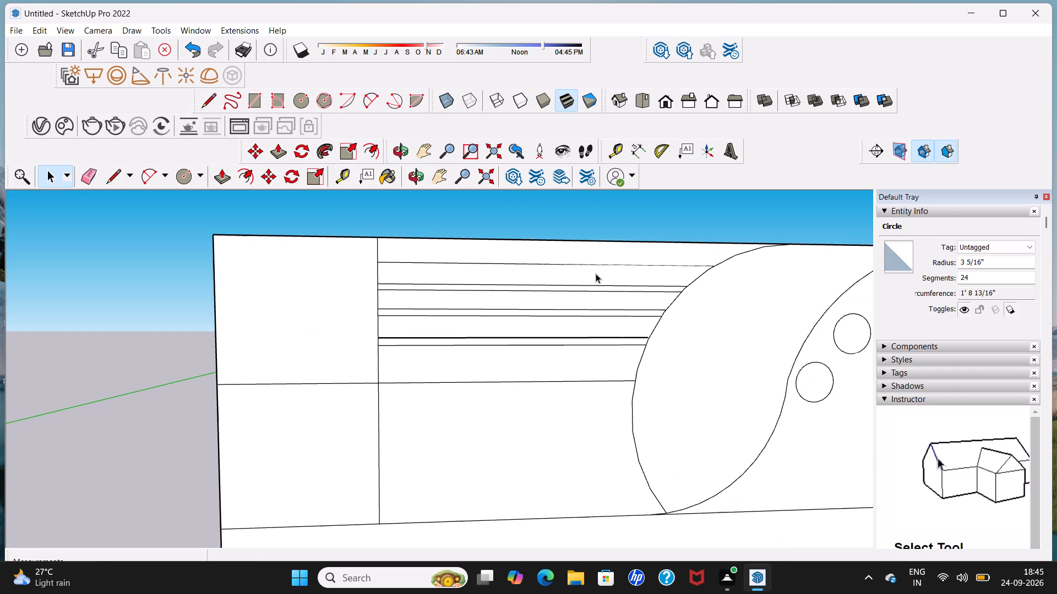
{"action": "scroll", "coordinate": [552, 251], "scroll_direction": "up", "scroll_amount": 2}
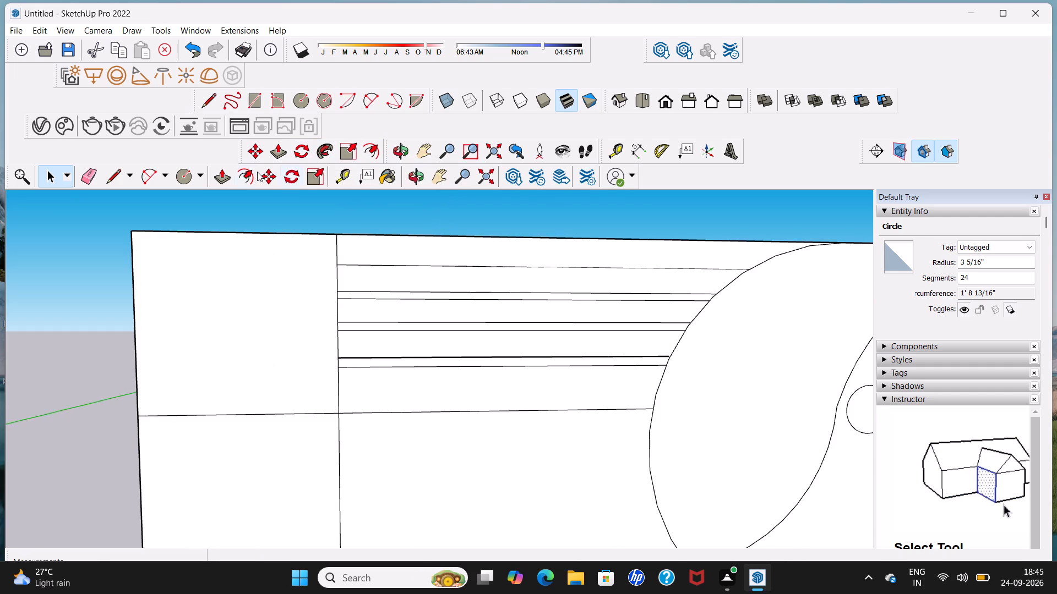
{"action": "left_click", "coordinate": [205, 105]}
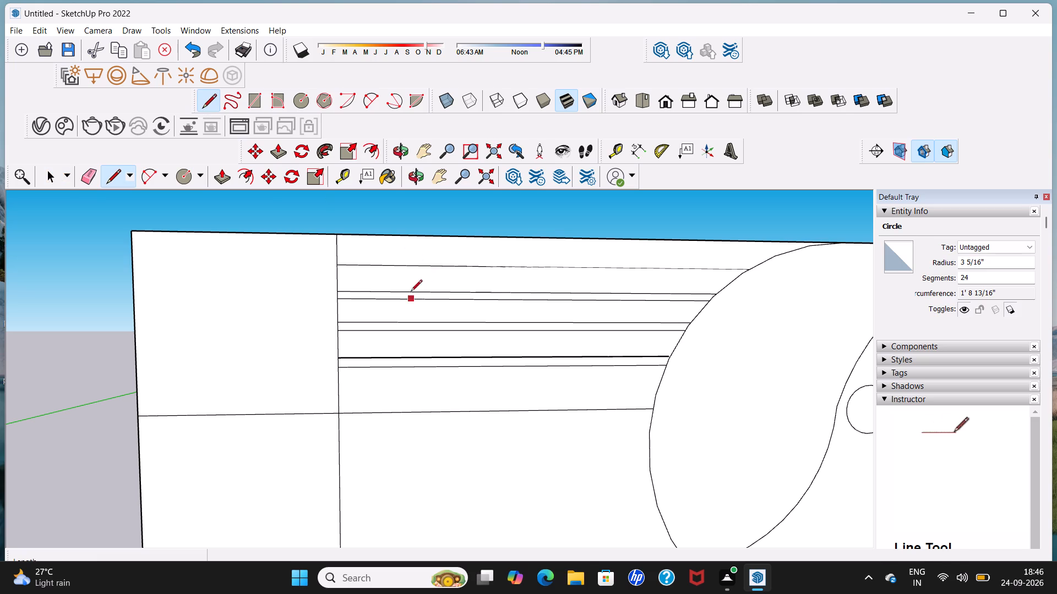
{"action": "middle_click_drag", "start_coordinate": [411, 282], "coordinate": [258, 285], "text": "shift"}
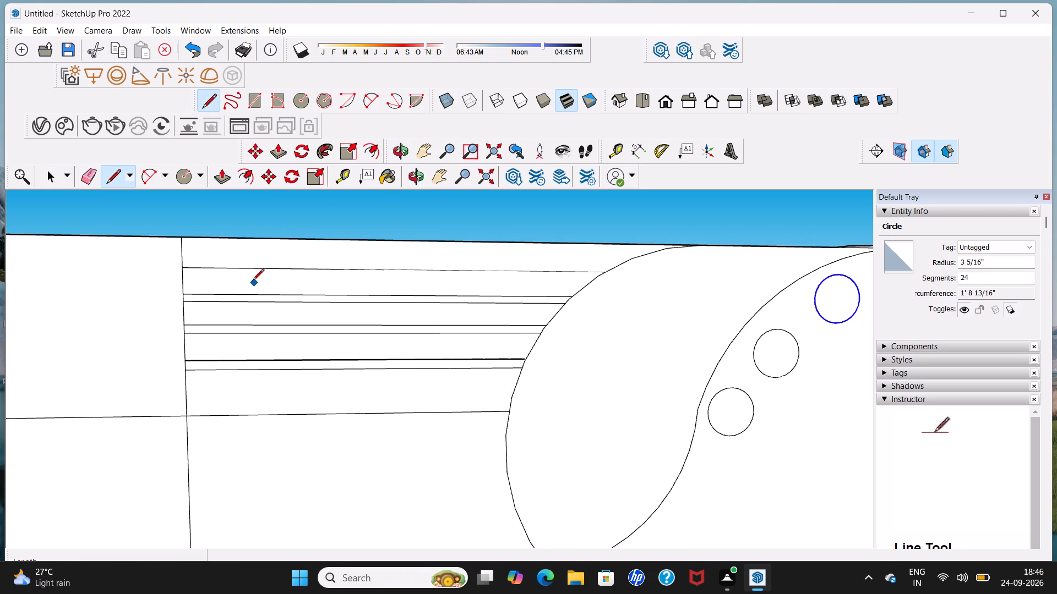
{"action": "scroll", "coordinate": [182, 261], "scroll_direction": "up", "scroll_amount": 3}
{"action": "left_click", "coordinate": [181, 257]}
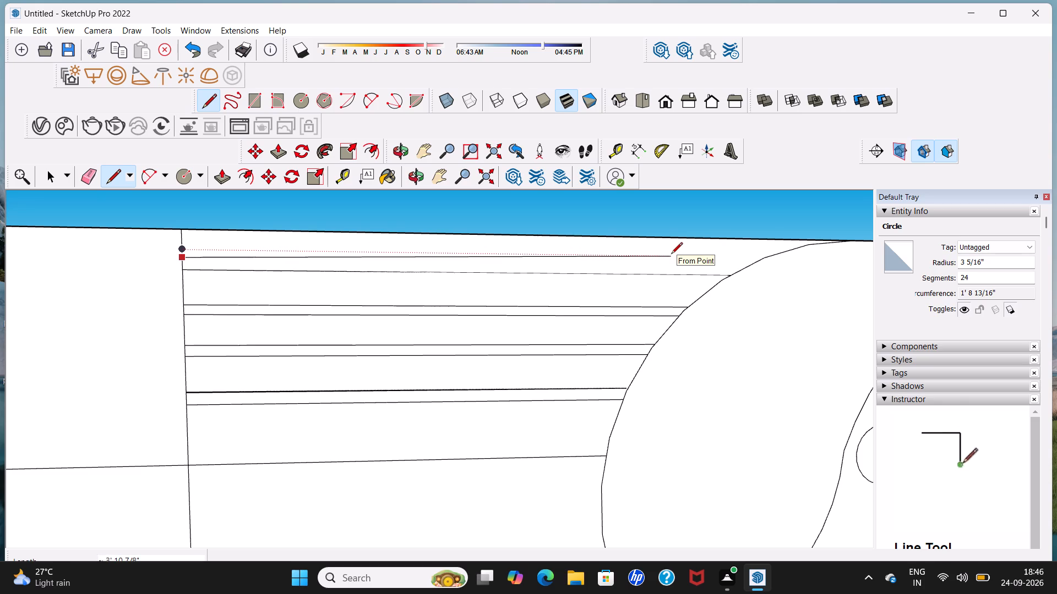
{"action": "middle_click_drag", "start_coordinate": [668, 255], "coordinate": [468, 261], "text": "shift"}
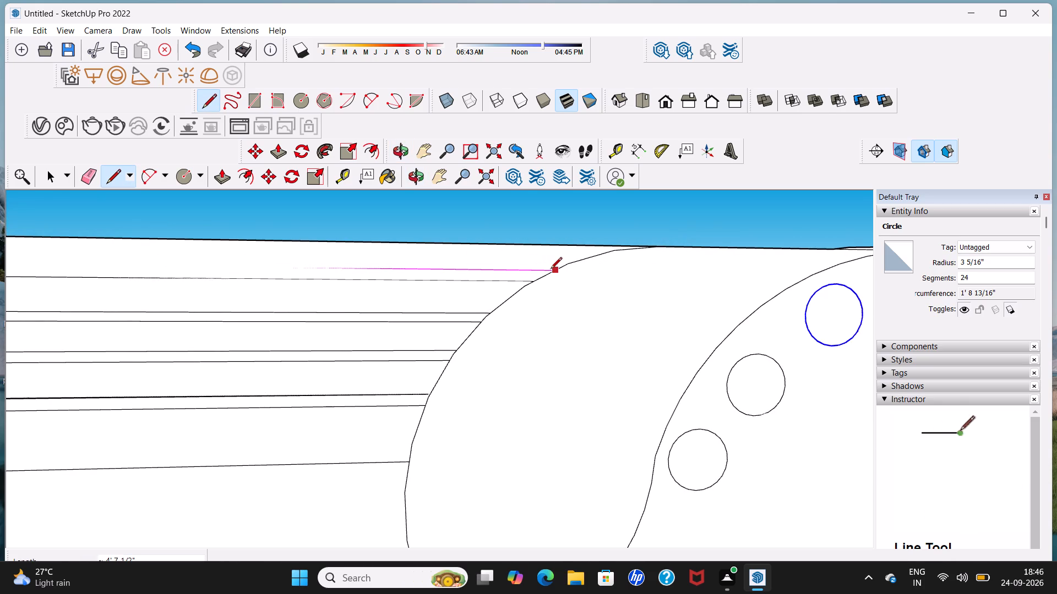
{"action": "left_click", "coordinate": [551, 269]}
{"action": "scroll", "coordinate": [551, 269], "scroll_direction": "down", "scroll_amount": 11}
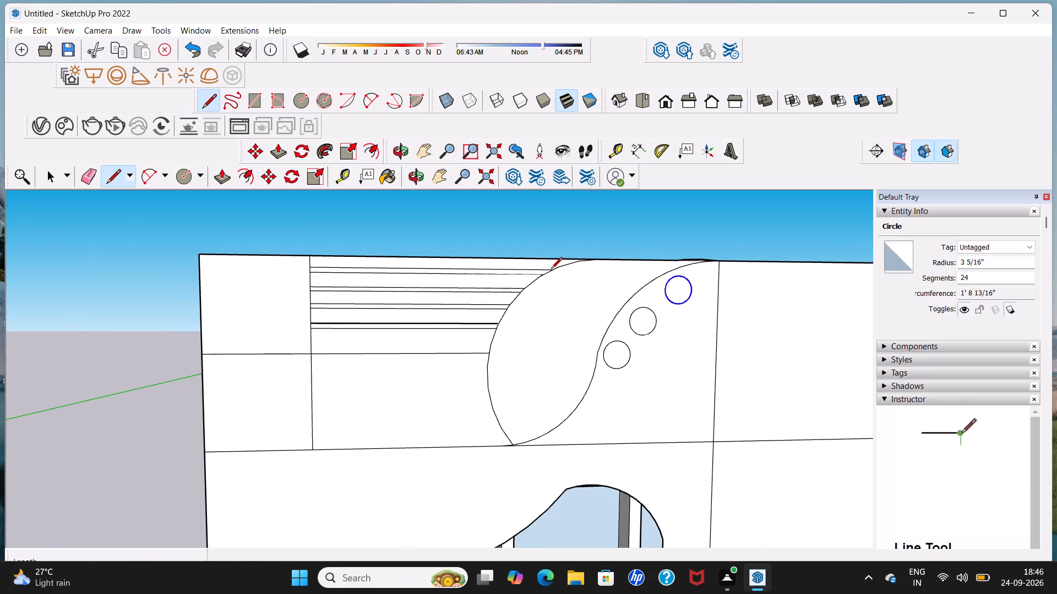
{"action": "key", "text": "space"}
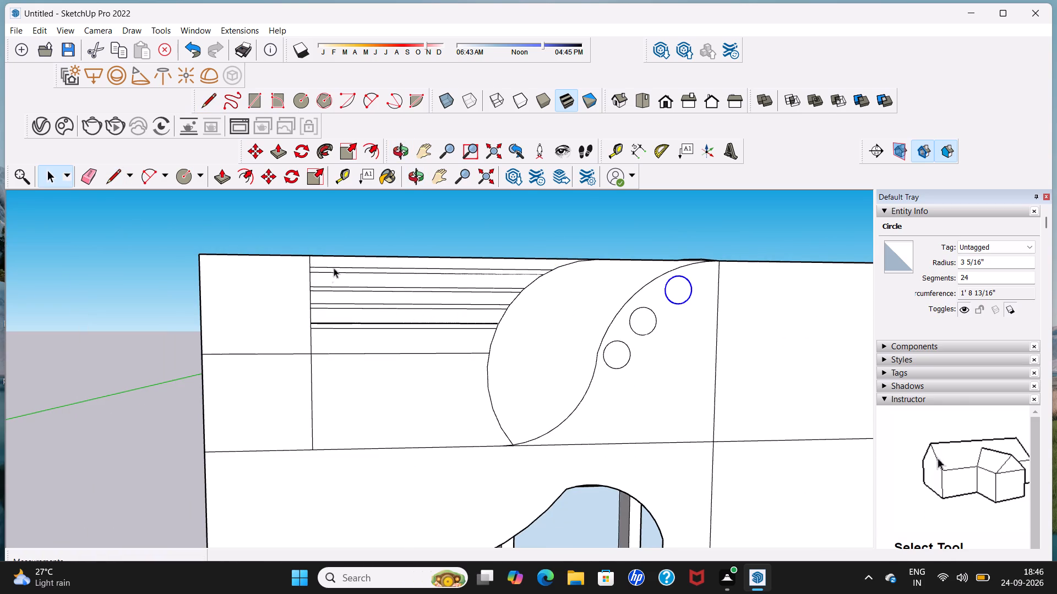
Draw two close vertical lines about 1' 4 3/16" long from the wall's top edge to the lowest strip line, near the strips' left end.
{"action": "left_click", "coordinate": [201, 106]}
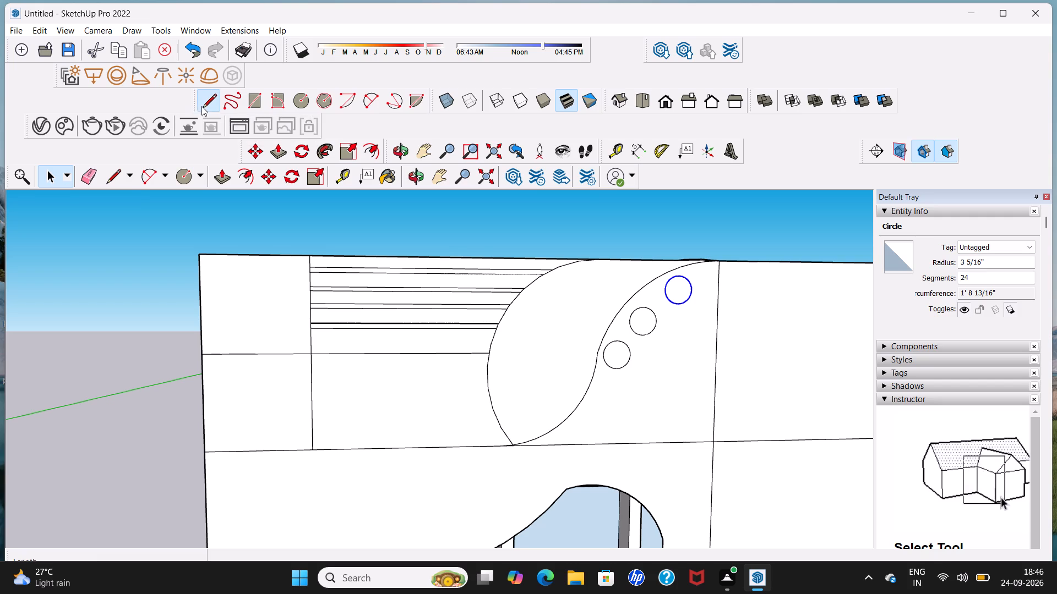
{"action": "left_click", "coordinate": [334, 259]}
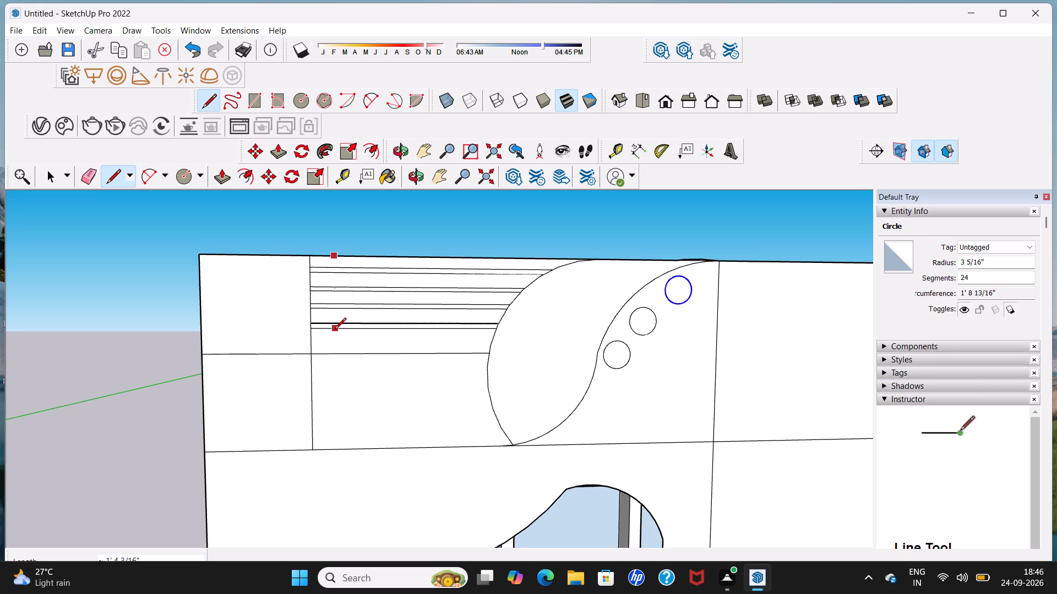
{"action": "left_click", "coordinate": [335, 330]}
{"action": "scroll", "coordinate": [336, 278], "scroll_direction": "up", "scroll_amount": 3}
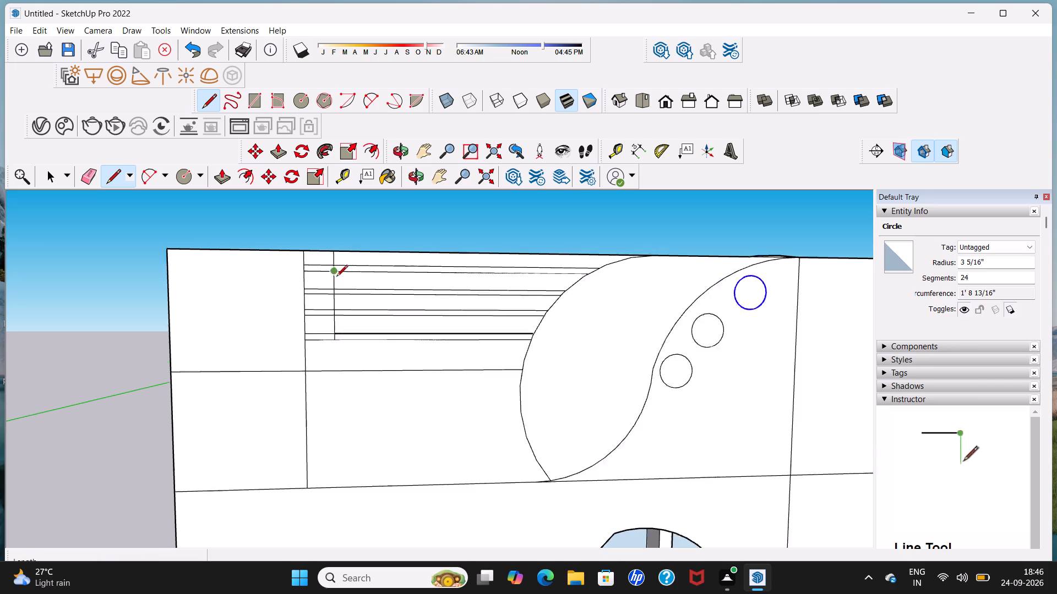
{"action": "left_click", "coordinate": [342, 250]}
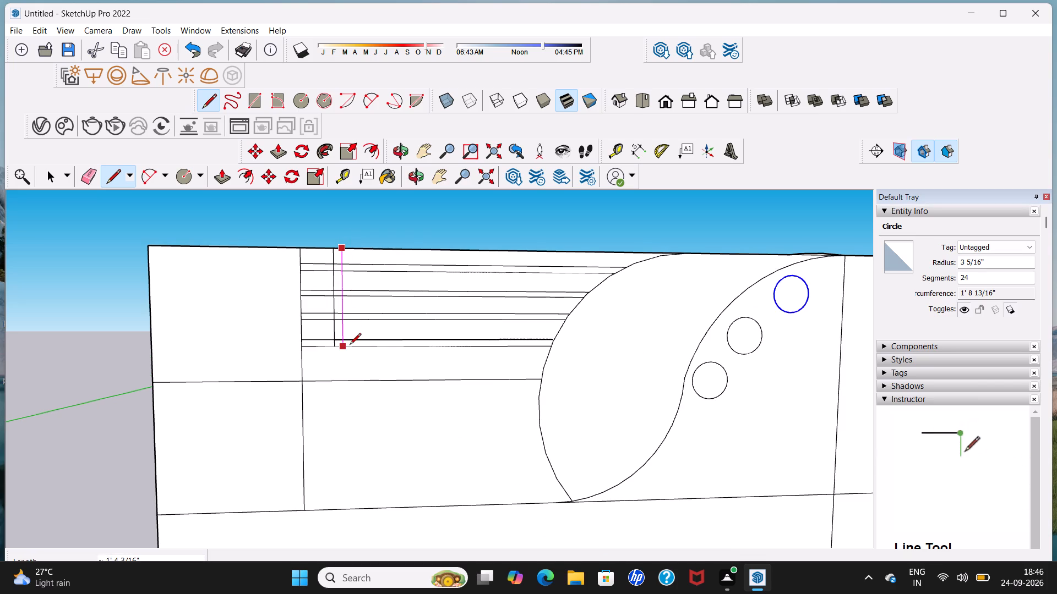
{"action": "left_click", "coordinate": [350, 345]}
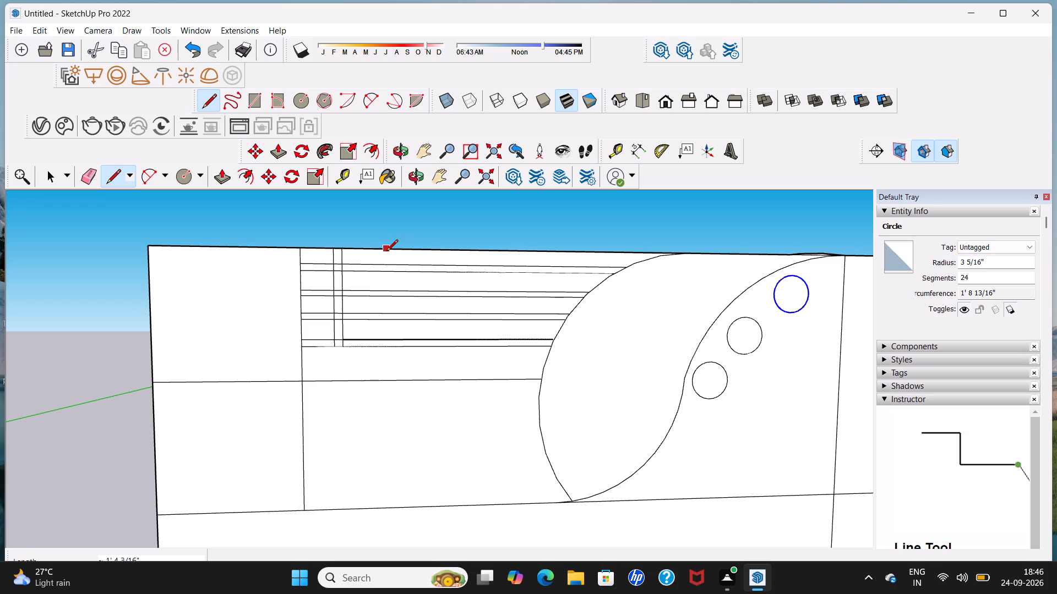
Draw two more narrow vertical strips farther right, using line pairs about 1' 4 3/16" long from the top edge to the lowest strip line.
{"action": "left_click", "coordinate": [386, 252]}
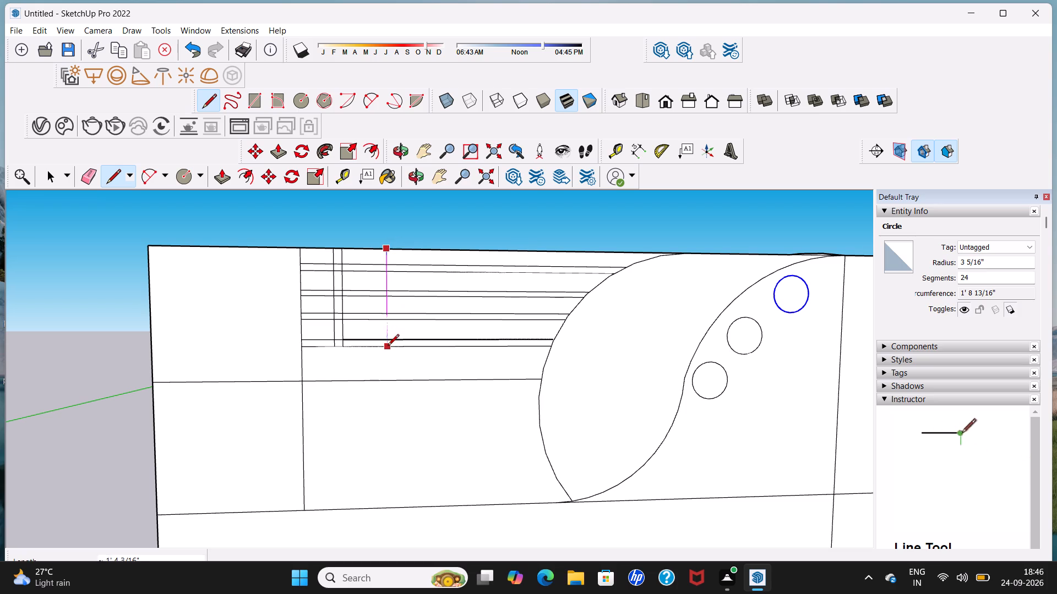
{"action": "left_click", "coordinate": [388, 346]}
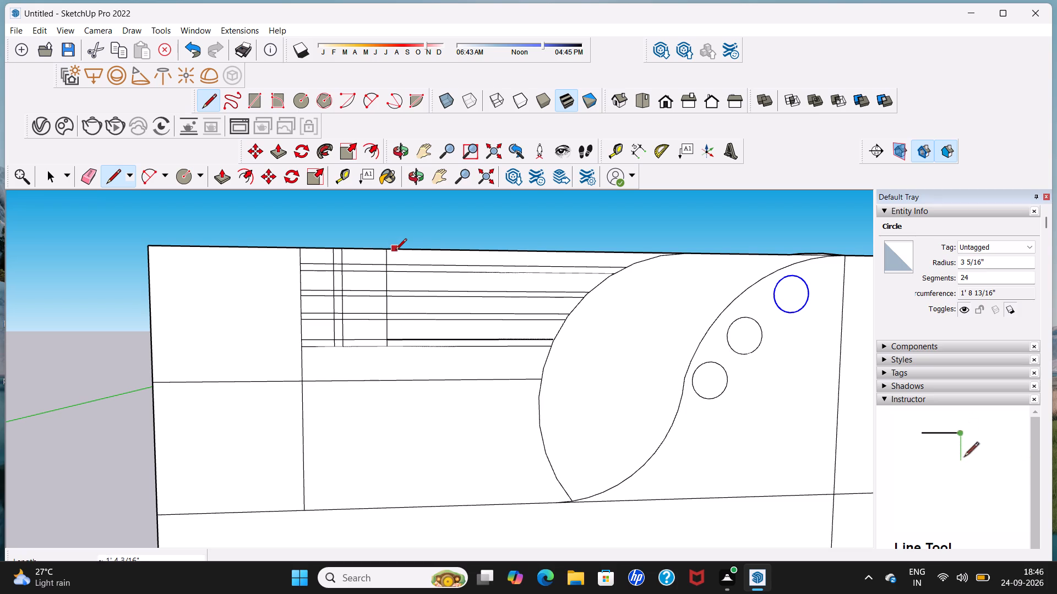
{"action": "left_click", "coordinate": [395, 251]}
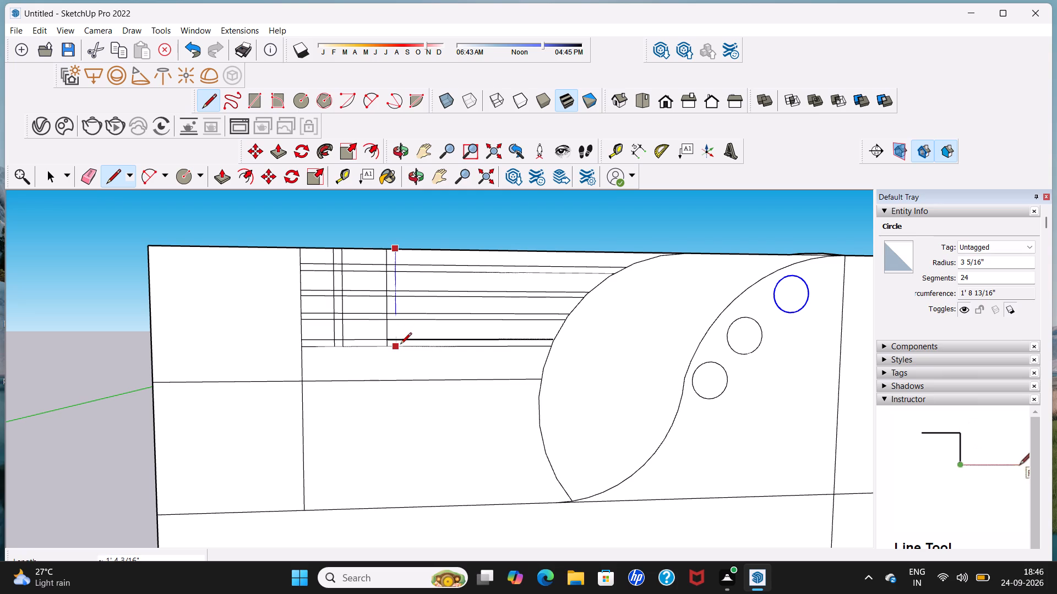
{"action": "left_click", "coordinate": [396, 346]}
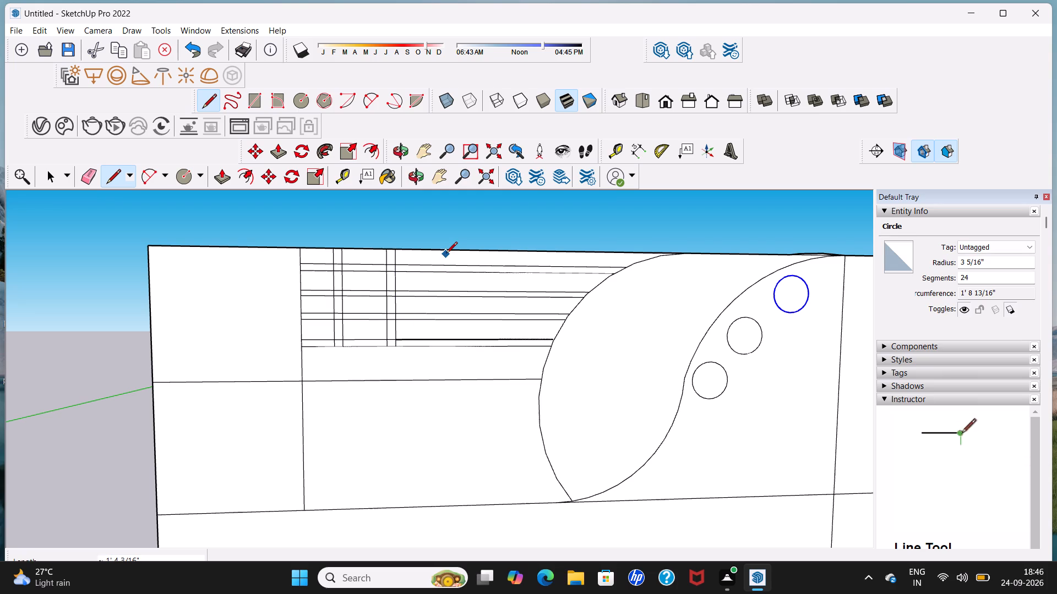
{"action": "left_click", "coordinate": [443, 252]}
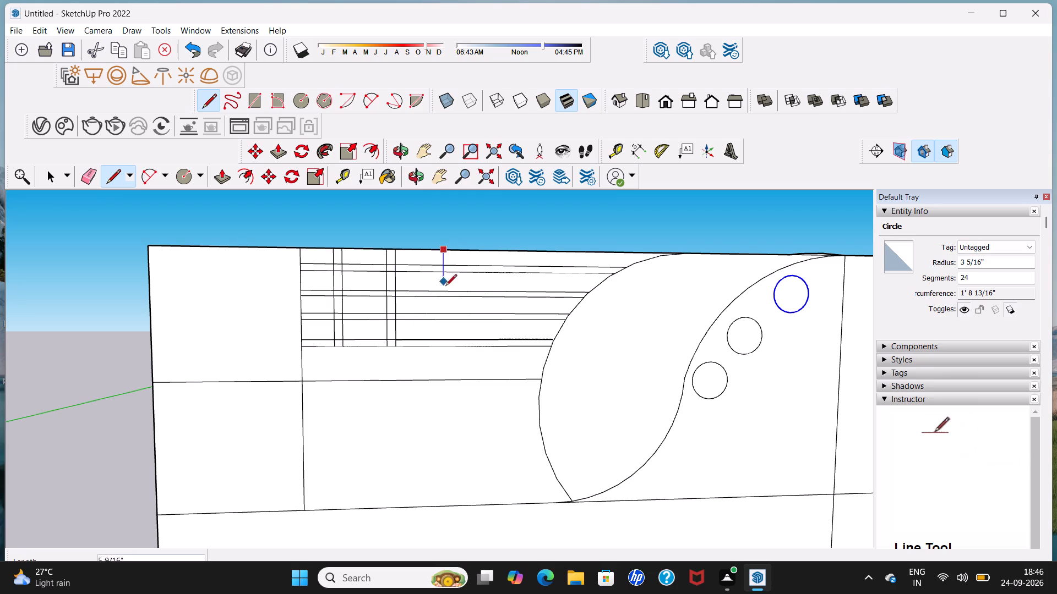
{"action": "left_click", "coordinate": [439, 346]}
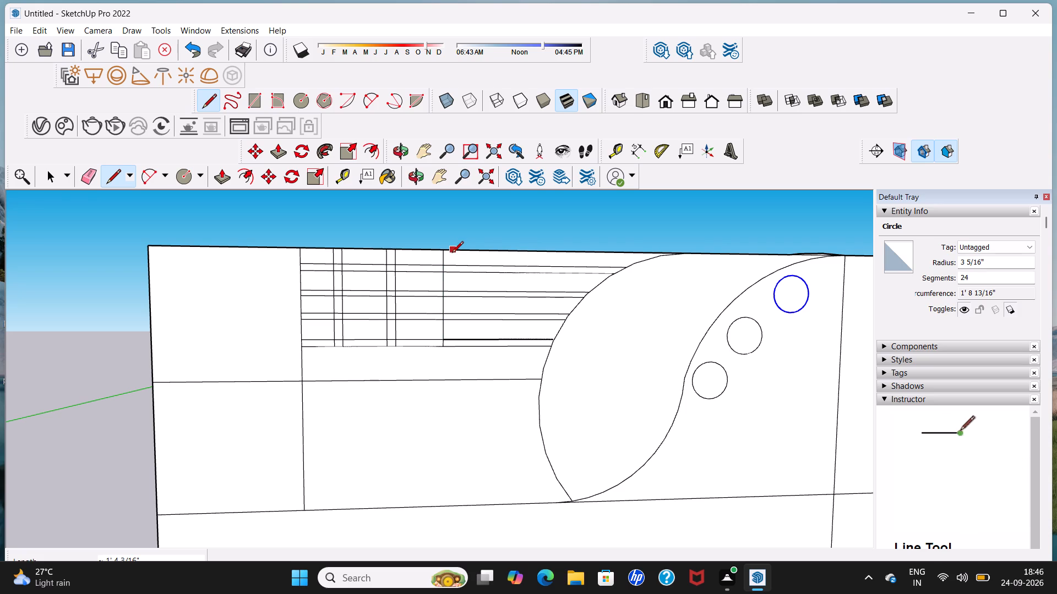
{"action": "left_click", "coordinate": [452, 254]}
{"action": "left_click", "coordinate": [459, 343]}
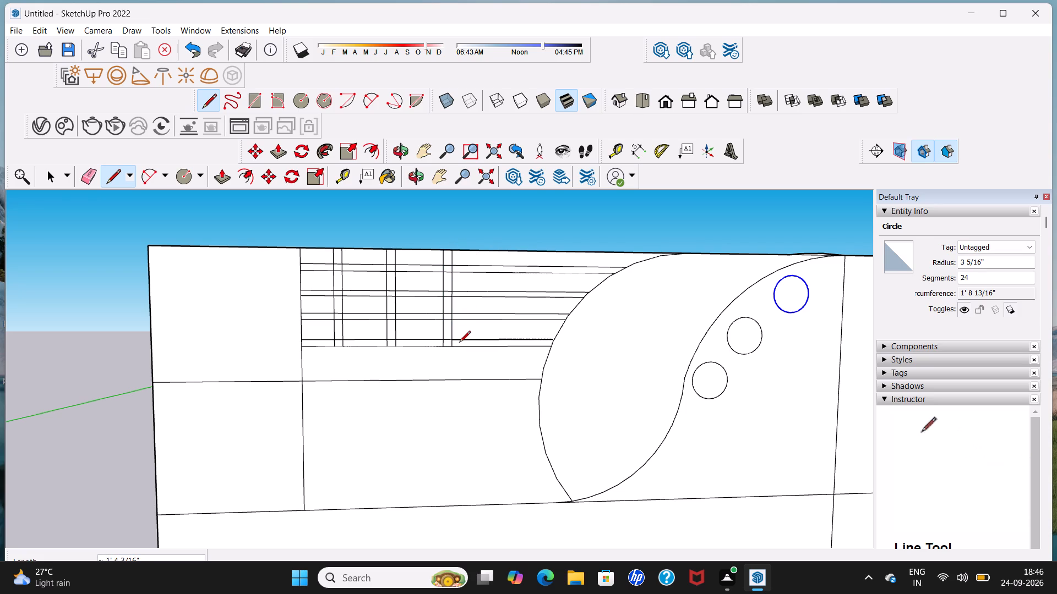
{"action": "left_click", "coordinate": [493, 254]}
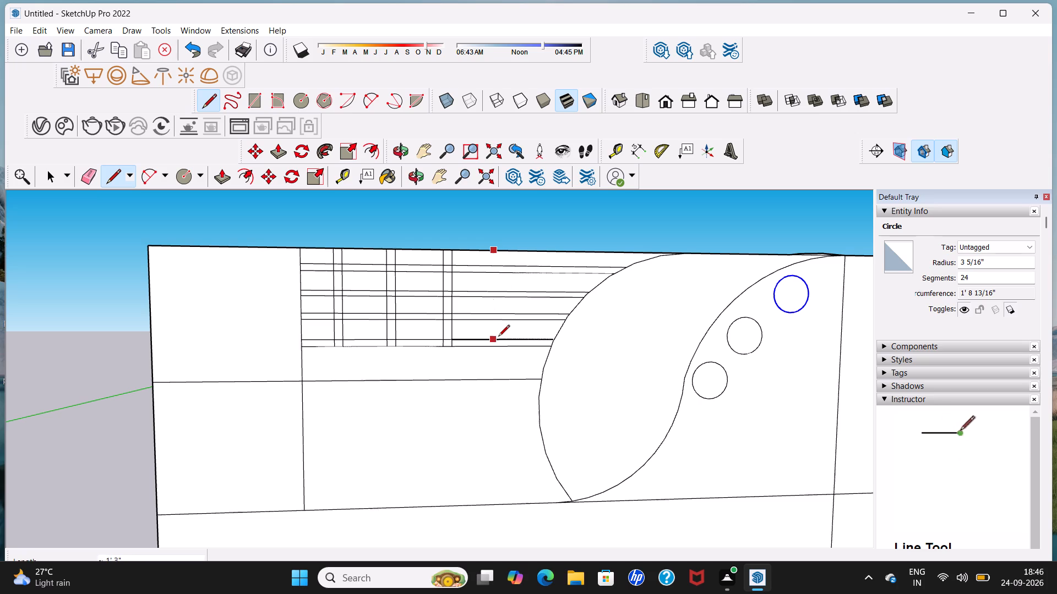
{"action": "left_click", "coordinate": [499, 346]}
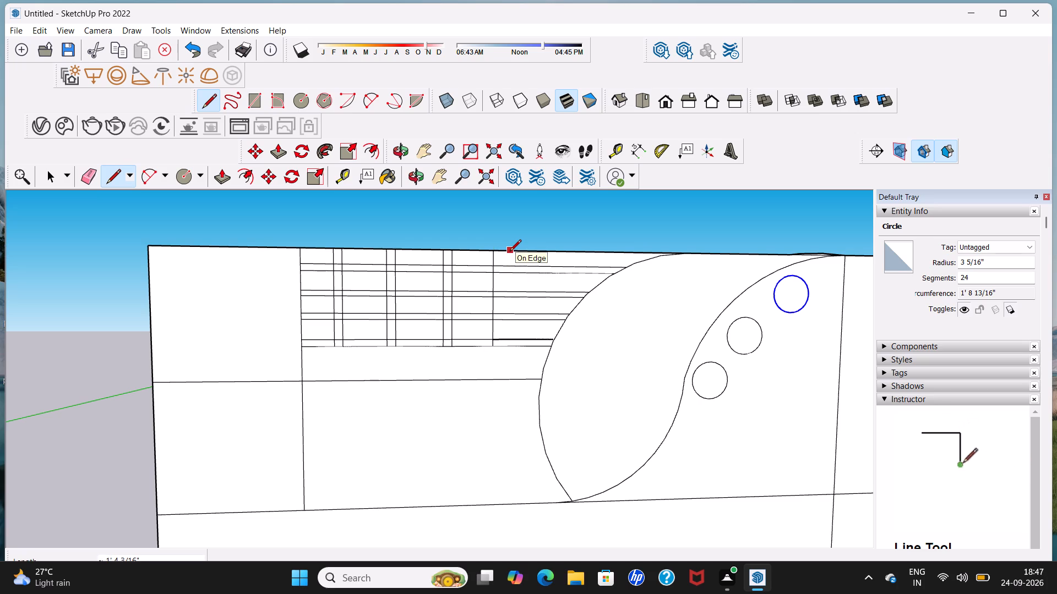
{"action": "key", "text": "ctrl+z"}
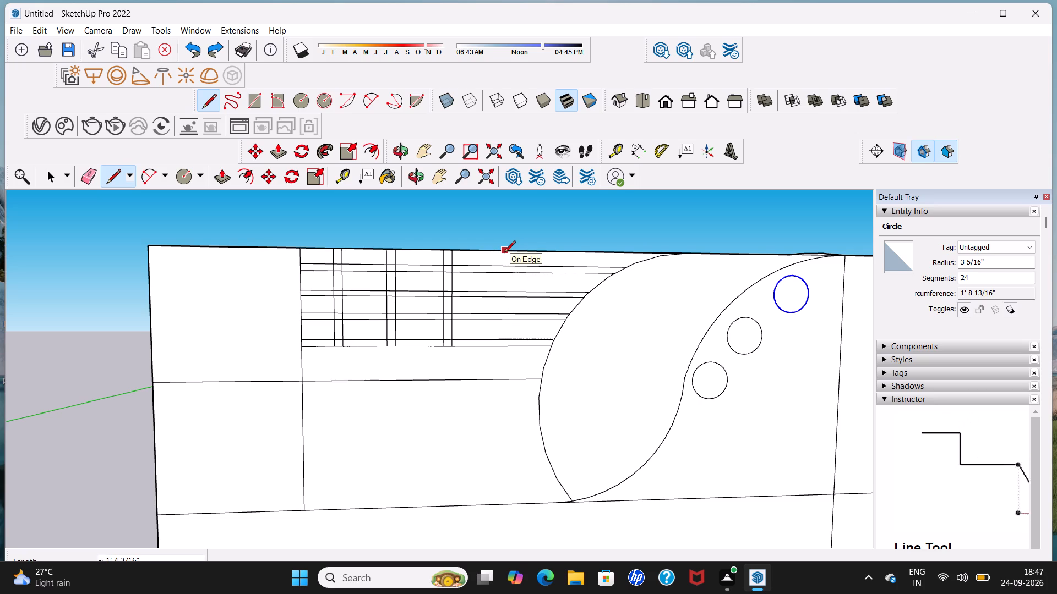
Draw a fourth narrow vertical strip to the right, using two lines about 1' 4 3/16" long from the top edge to the lowest strip line.
{"action": "left_click", "coordinate": [504, 253]}
{"action": "left_click", "coordinate": [504, 345]}
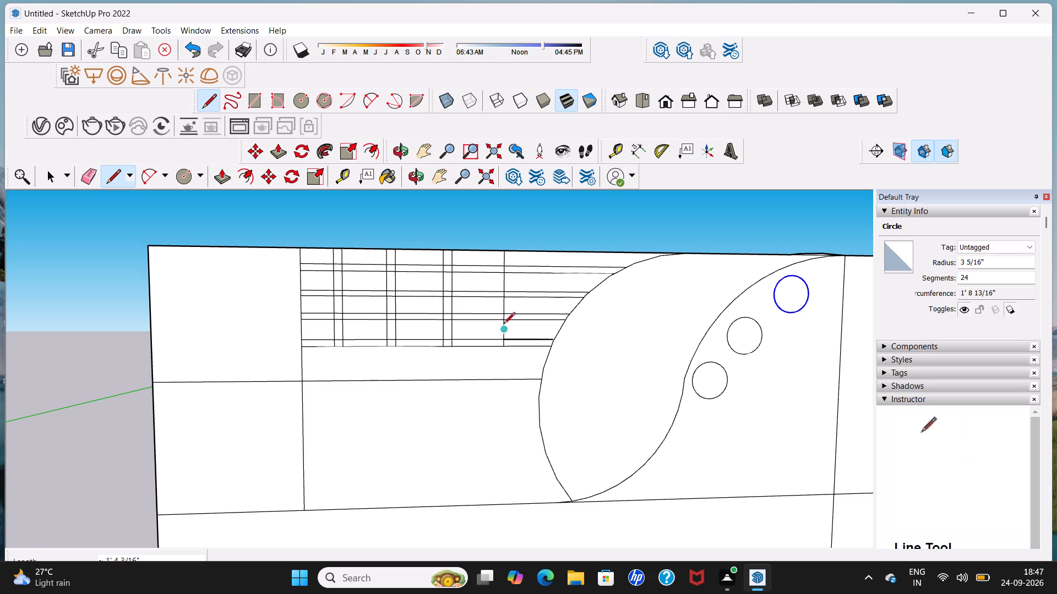
{"action": "left_click", "coordinate": [514, 255]}
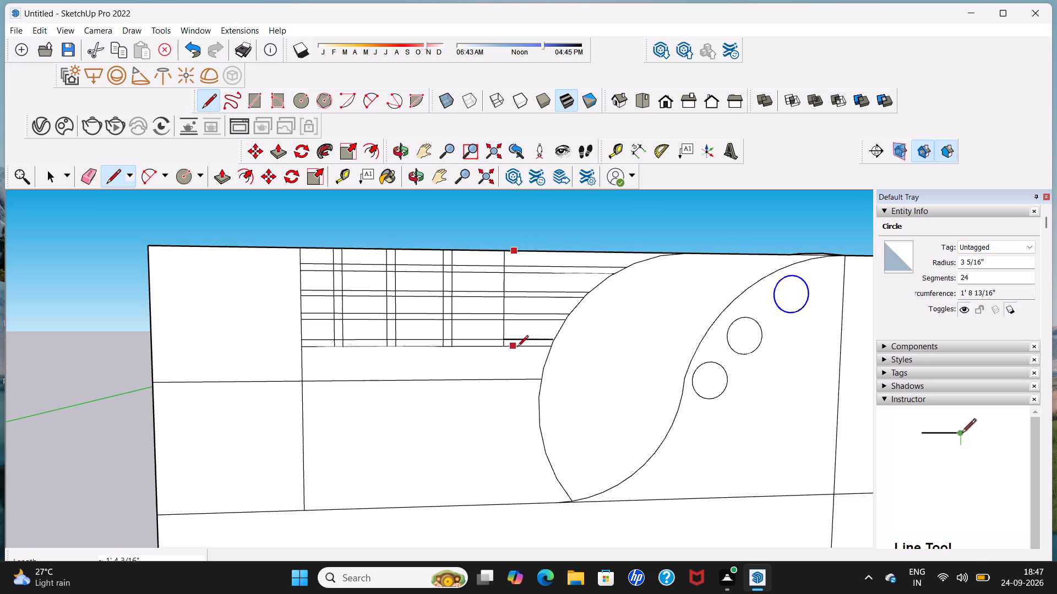
{"action": "left_click", "coordinate": [514, 345]}
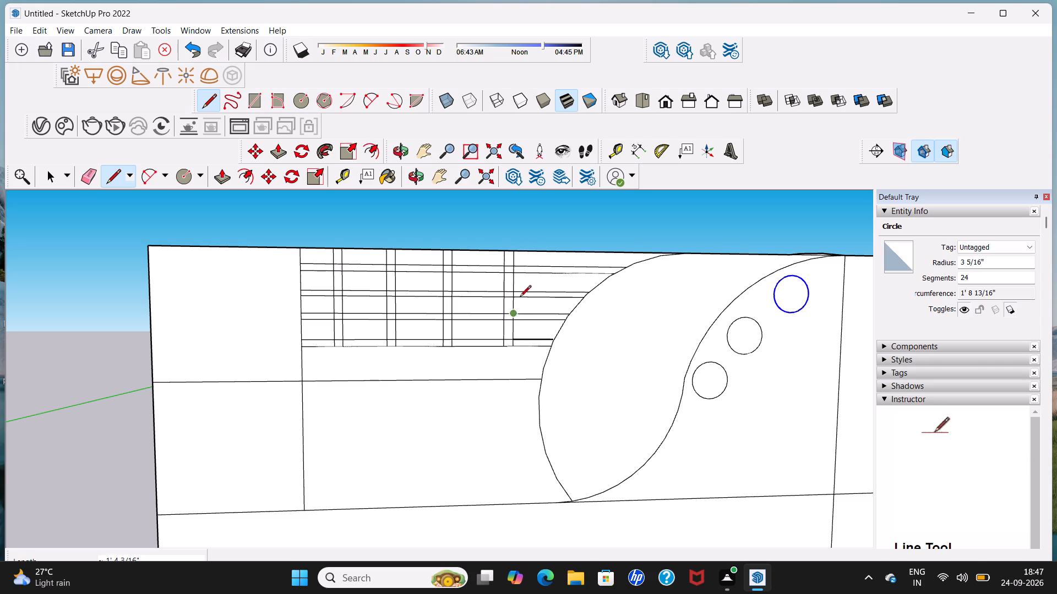
Draw a fifth narrow vertical strip from the top edge to the outer arc, with lines about 1' 1 5/16" and 11 5/8" long.
{"action": "left_click", "coordinate": [561, 252]}
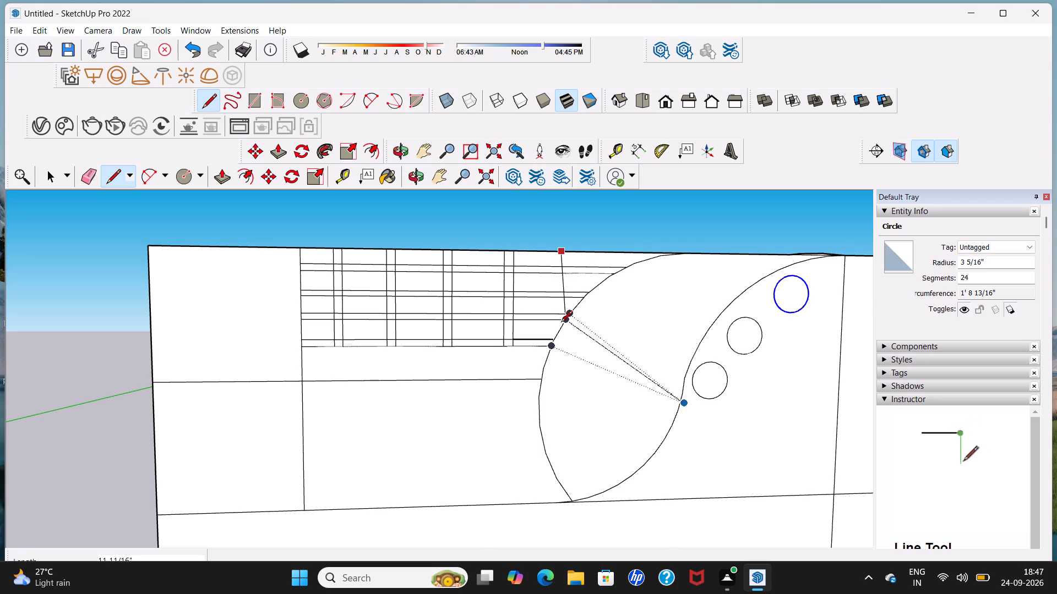
{"action": "scroll", "coordinate": [561, 323], "scroll_direction": "up", "scroll_amount": 4}
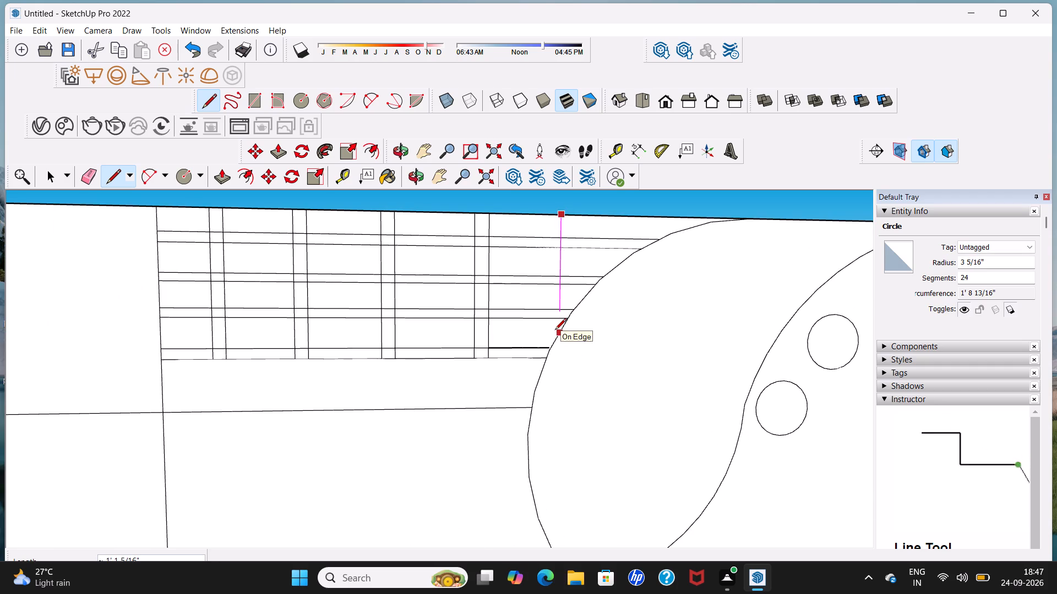
{"action": "left_click", "coordinate": [555, 331]}
{"action": "left_click", "coordinate": [570, 216]}
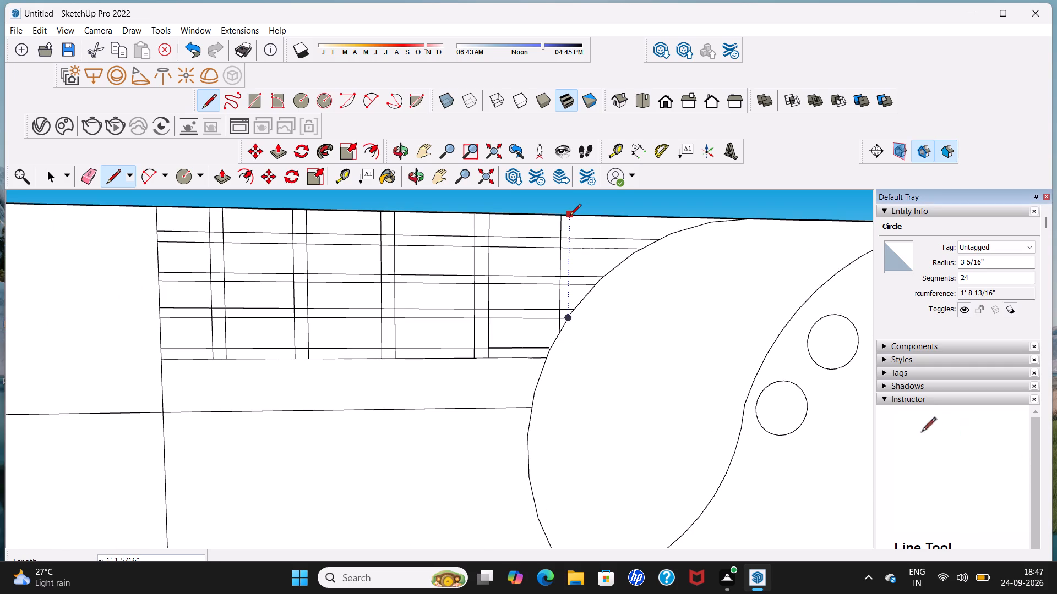
{"action": "left_click", "coordinate": [571, 318]}
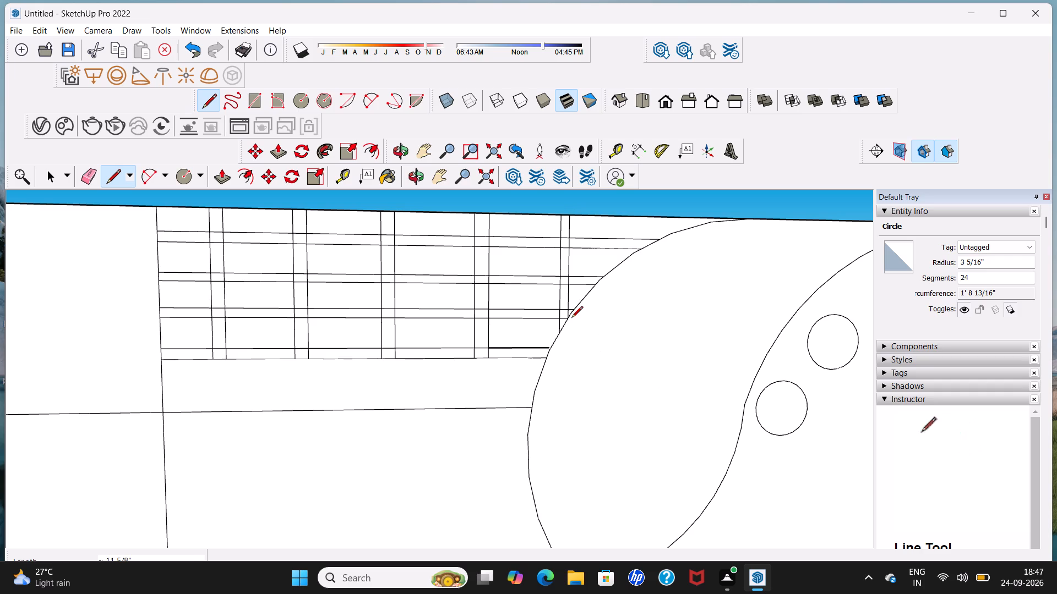
Delete the leftmost face in the row of grid cells just beneath the topmost horizontal strip.
{"action": "key", "text": "space"}
{"action": "scroll", "coordinate": [570, 307], "scroll_direction": "down", "scroll_amount": 7}
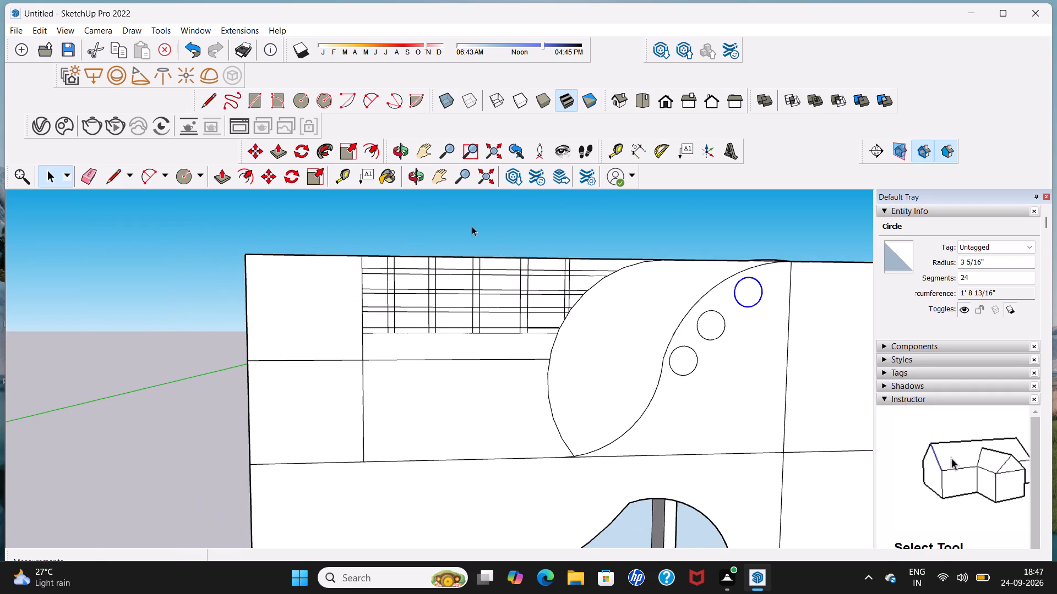
{"action": "left_click", "coordinate": [382, 280]}
{"action": "key", "text": "Delete"}
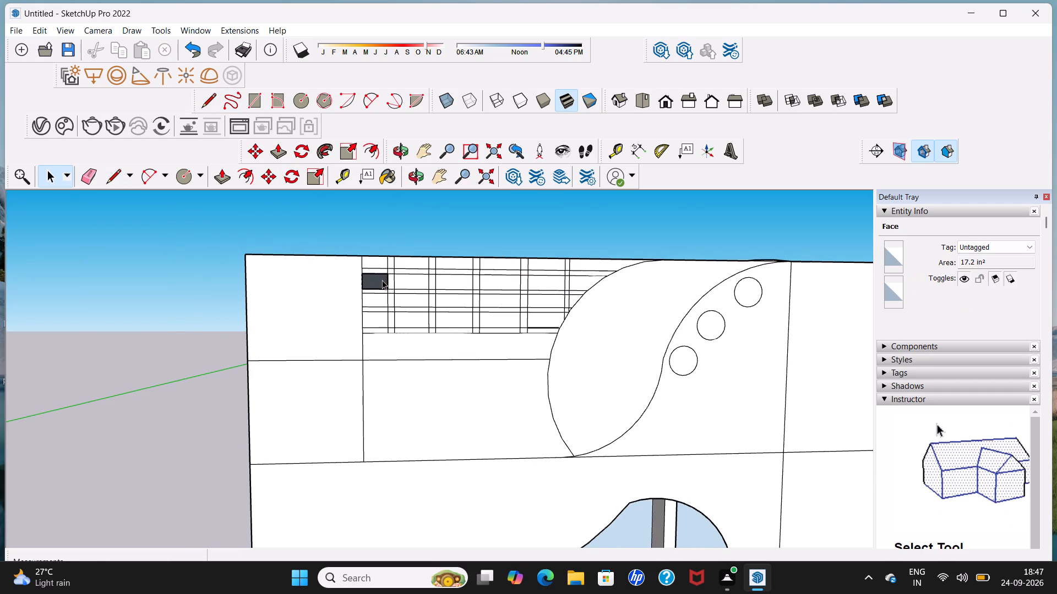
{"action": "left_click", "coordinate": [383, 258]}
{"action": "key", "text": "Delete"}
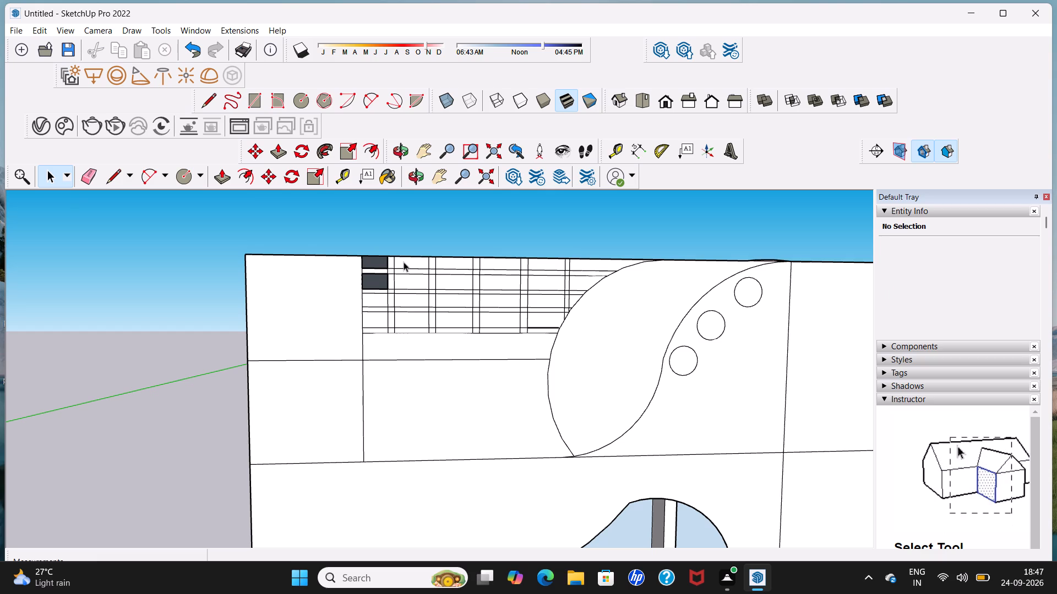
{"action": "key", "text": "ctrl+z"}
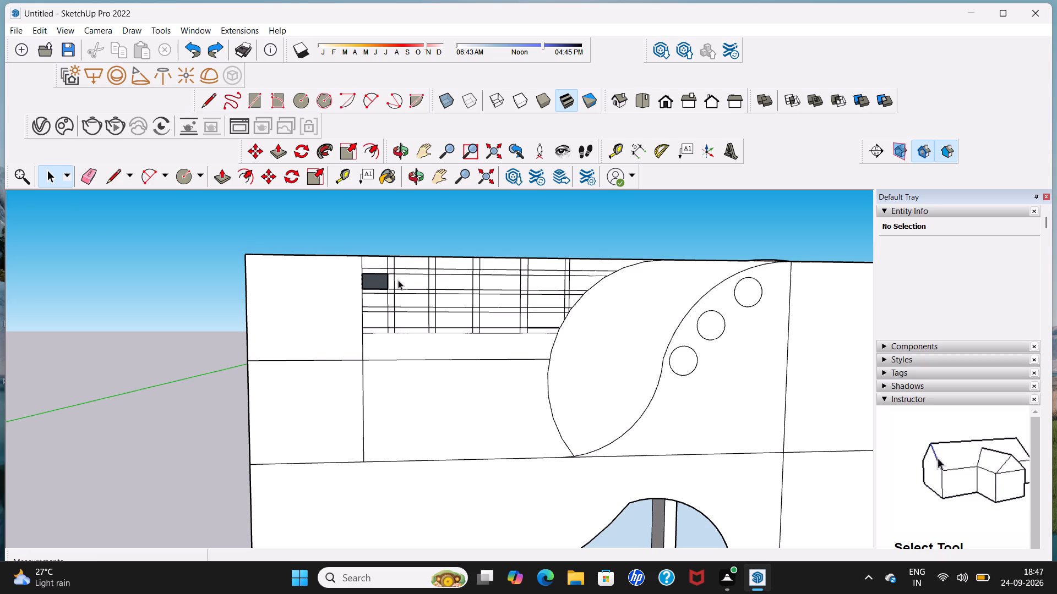
Delete the other five faces in the row beneath the topmost horizontal strip, up to the outer arc, leaving the strips in place.
{"action": "left_click", "coordinate": [398, 280]}
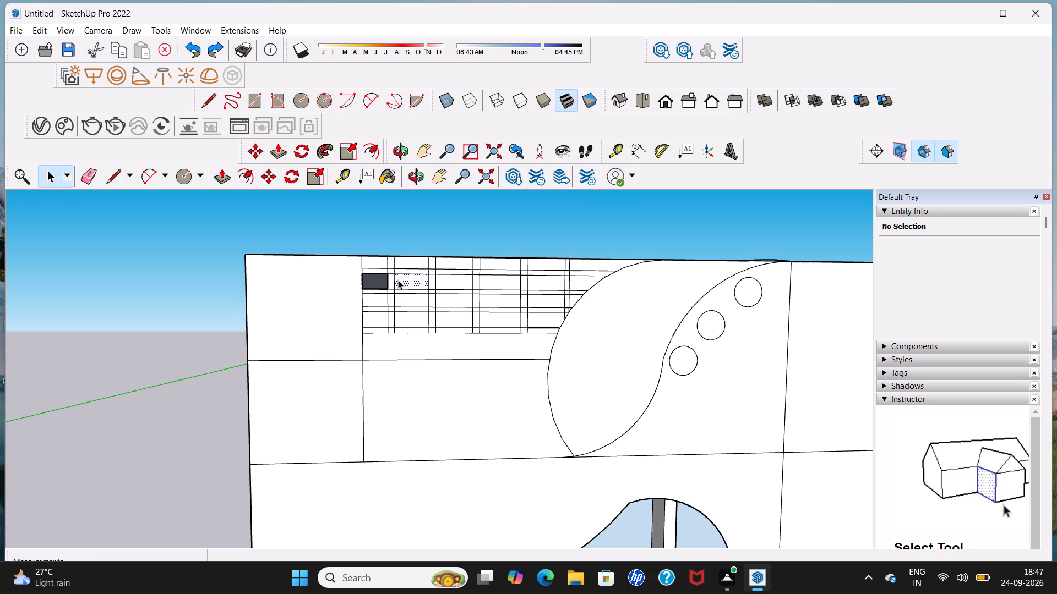
{"action": "key", "text": "Delete"}
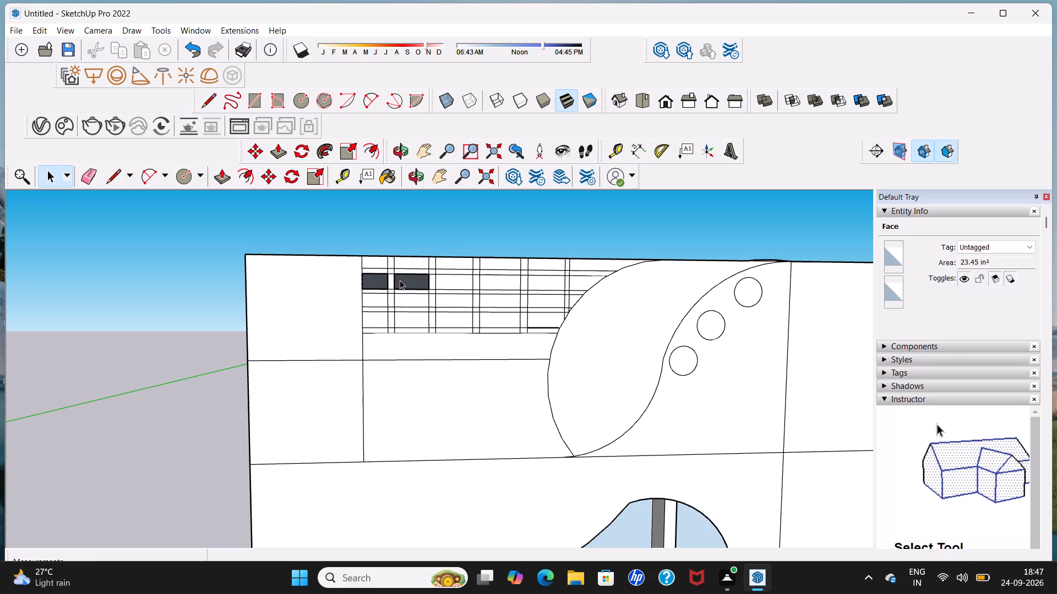
{"action": "middle_click_drag", "start_coordinate": [401, 278], "coordinate": [385, 334]}
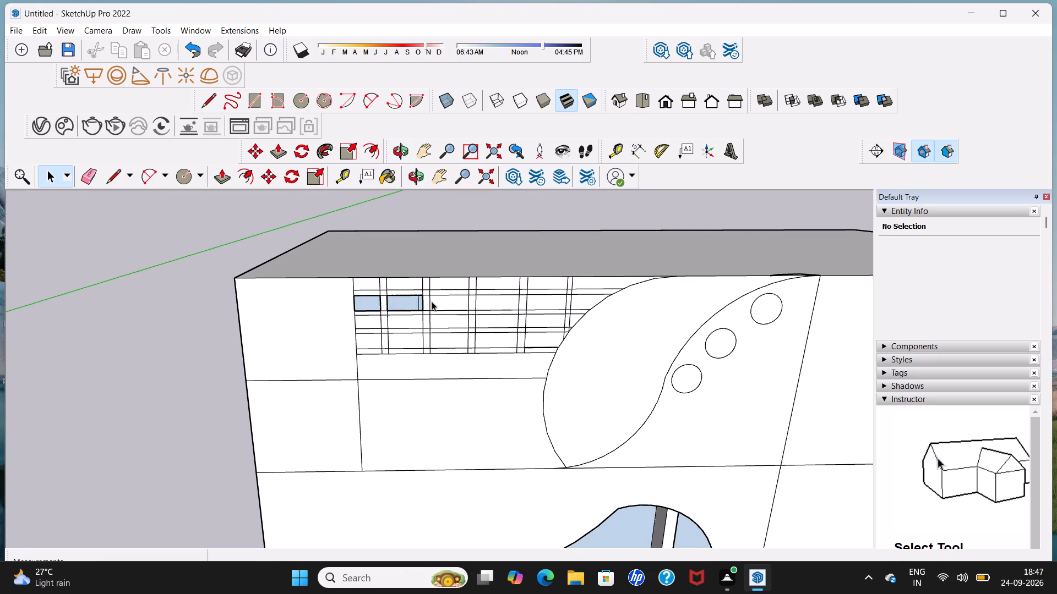
{"action": "left_click", "coordinate": [438, 297]}
{"action": "key", "text": "Delete"}
{"action": "left_click", "coordinate": [510, 304]}
{"action": "key", "text": "Delete"}
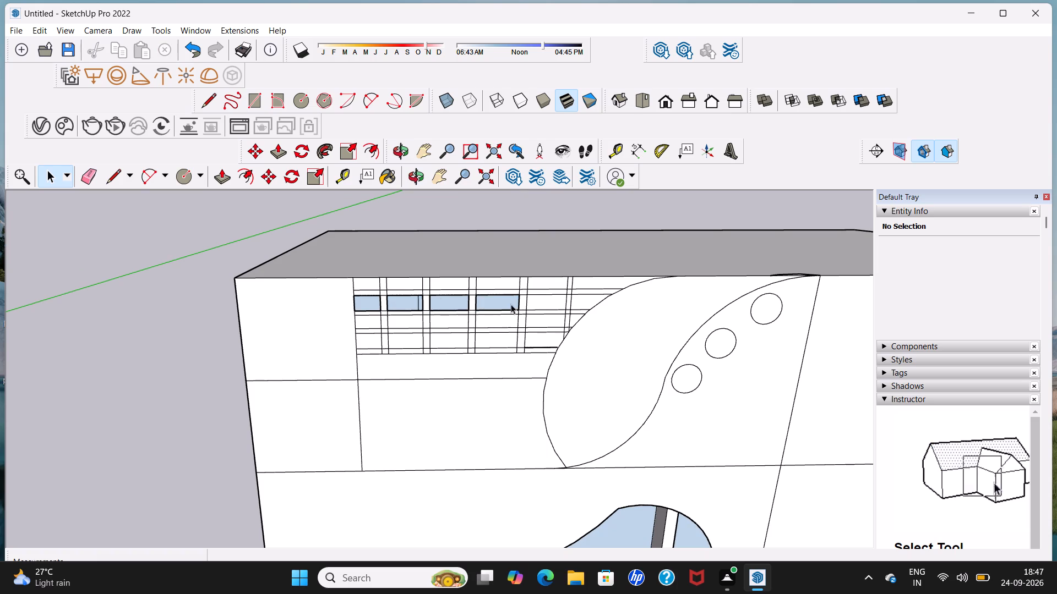
{"action": "left_click", "coordinate": [537, 304]}
{"action": "key", "text": "Delete"}
{"action": "left_click", "coordinate": [583, 303]}
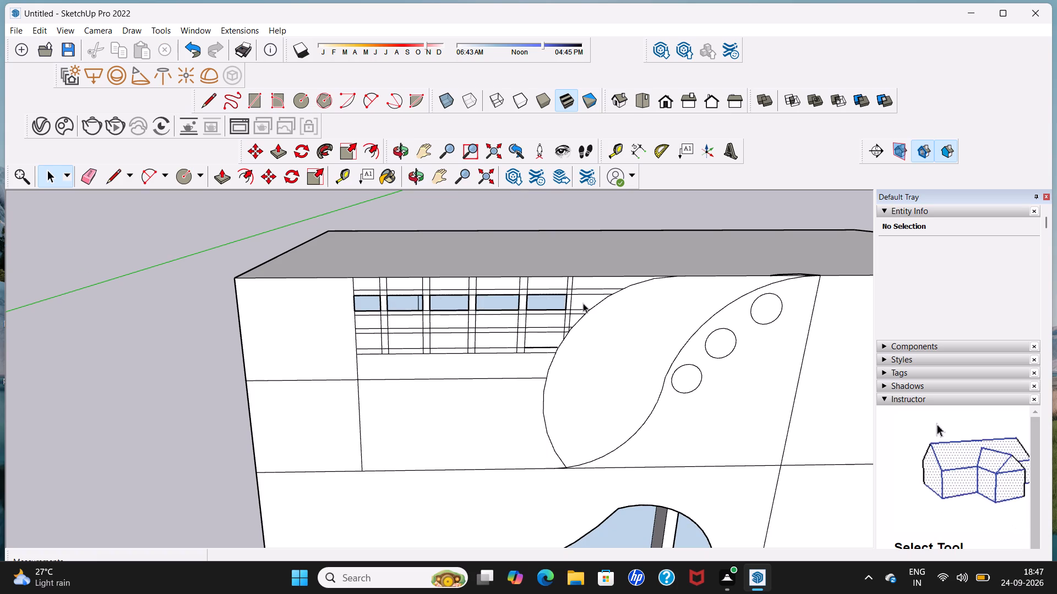
{"action": "key", "text": "Delete"}
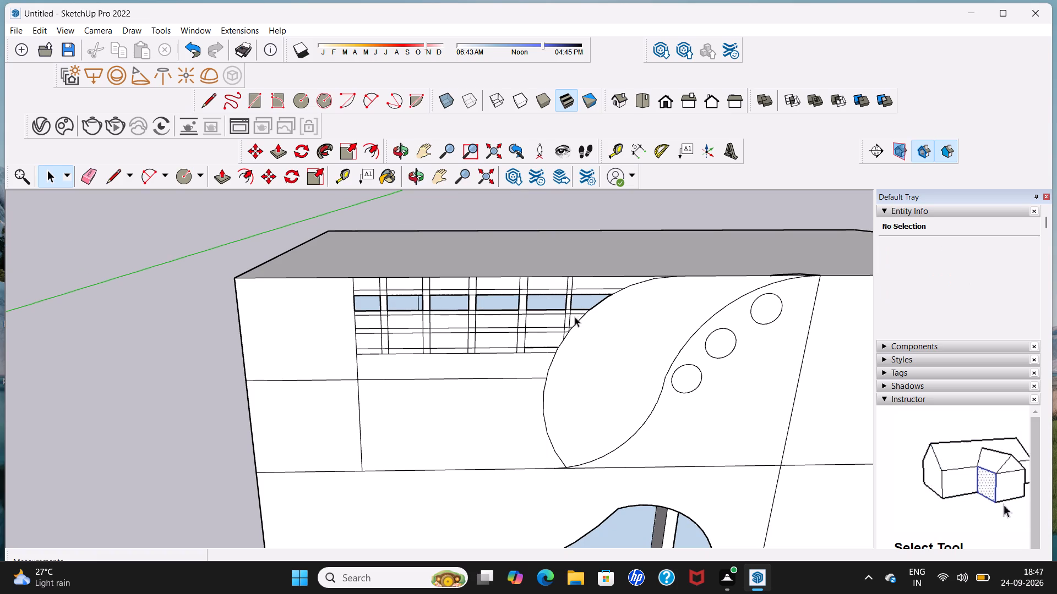
Delete all six cell faces in the row between the second and third horizontal strips, including the small piece beside the arc.
{"action": "left_click", "coordinate": [575, 317]}
{"action": "key", "text": "Delete"}
{"action": "left_click", "coordinate": [547, 320]}
{"action": "key", "text": "Delete"}
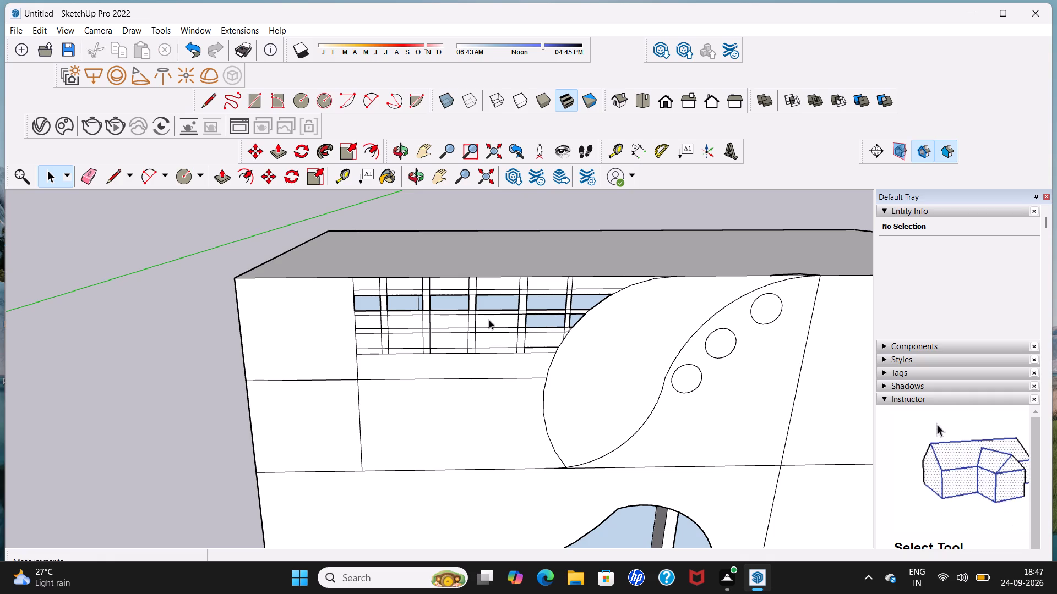
{"action": "left_click", "coordinate": [489, 320]}
{"action": "key", "text": "Delete"}
{"action": "left_click", "coordinate": [459, 318]}
{"action": "key", "text": "Delete"}
{"action": "left_click", "coordinate": [407, 321]}
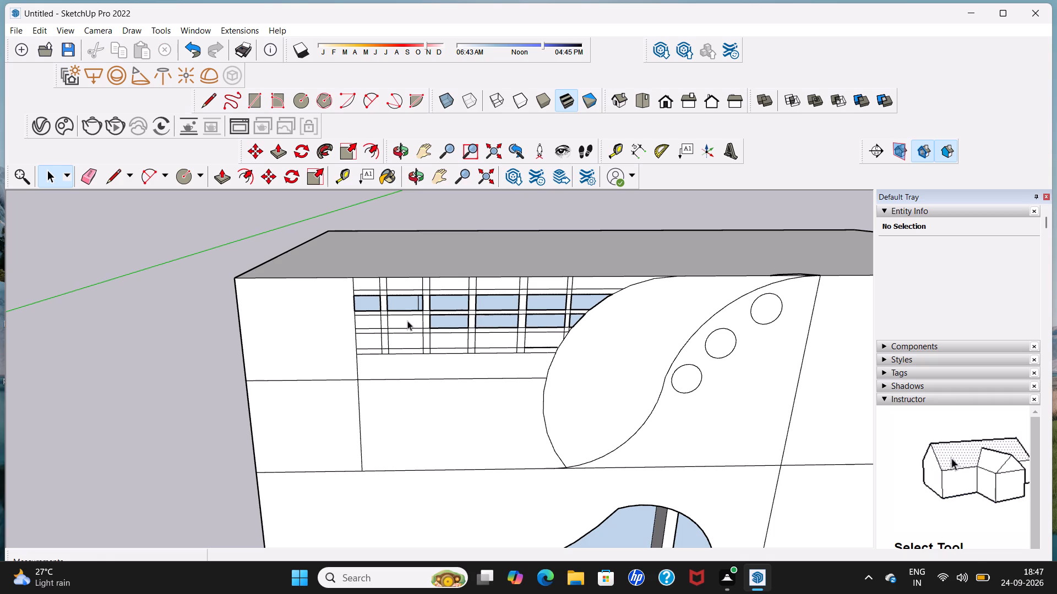
{"action": "key", "text": "Delete"}
{"action": "left_click", "coordinate": [373, 319]}
{"action": "key", "text": "Delete"}
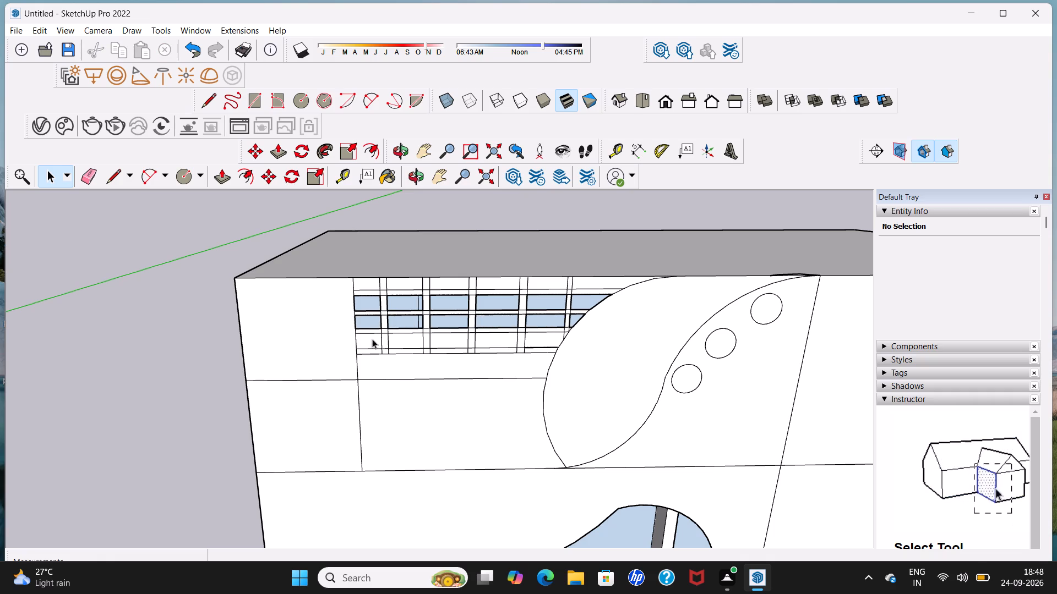
Delete the two leftmost cell faces in the row just above the lowest horizontal strip.
{"action": "left_click", "coordinate": [375, 335]}
{"action": "key", "text": "Delete"}
{"action": "left_click", "coordinate": [417, 342]}
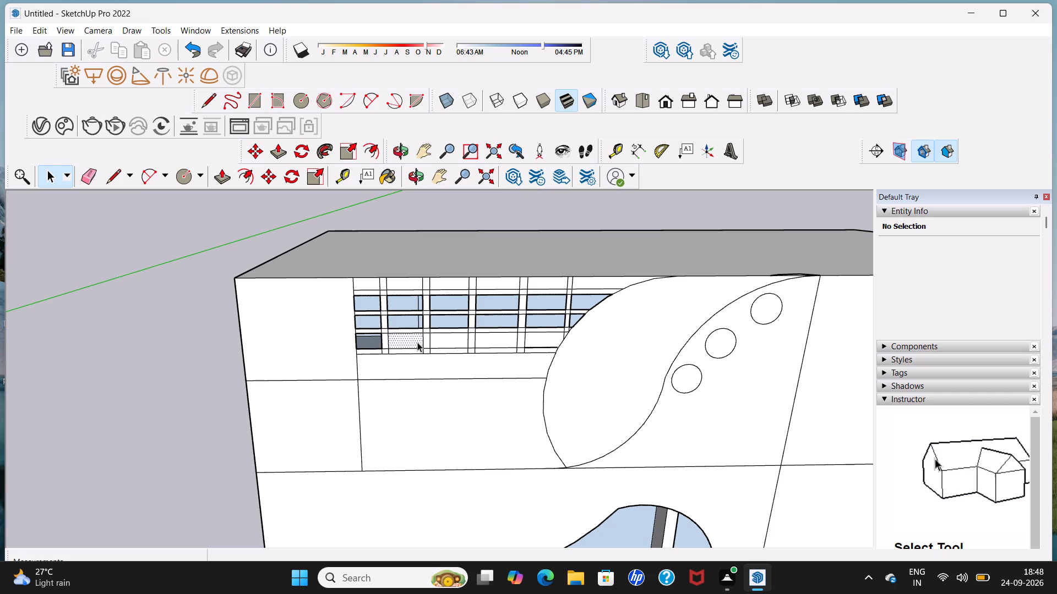
{"action": "key", "text": "Delete"}
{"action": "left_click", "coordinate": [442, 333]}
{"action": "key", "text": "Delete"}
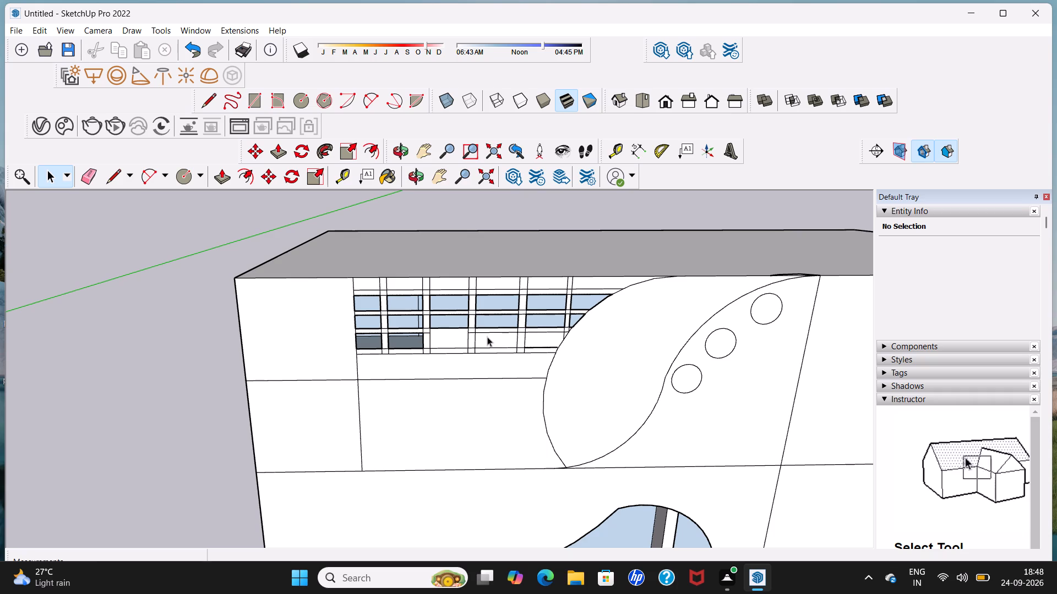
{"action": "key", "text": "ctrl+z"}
Delete the third, fourth and fifth cell faces in the row just above the lowest horizontal strip.
{"action": "left_click", "coordinate": [434, 337]}
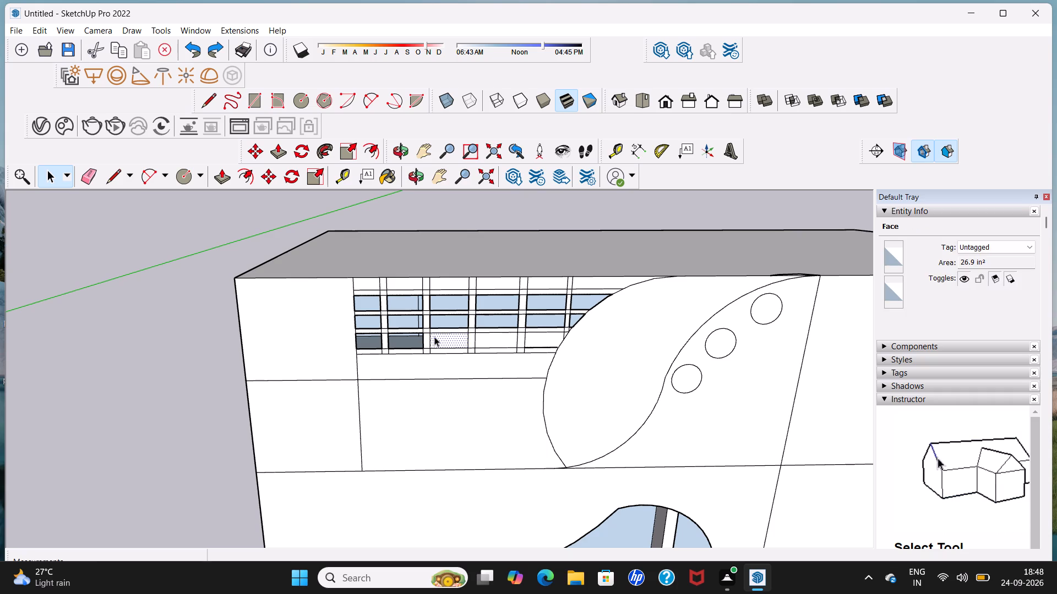
{"action": "key", "text": "Delete"}
{"action": "left_click", "coordinate": [490, 336]}
{"action": "key", "text": "Delete"}
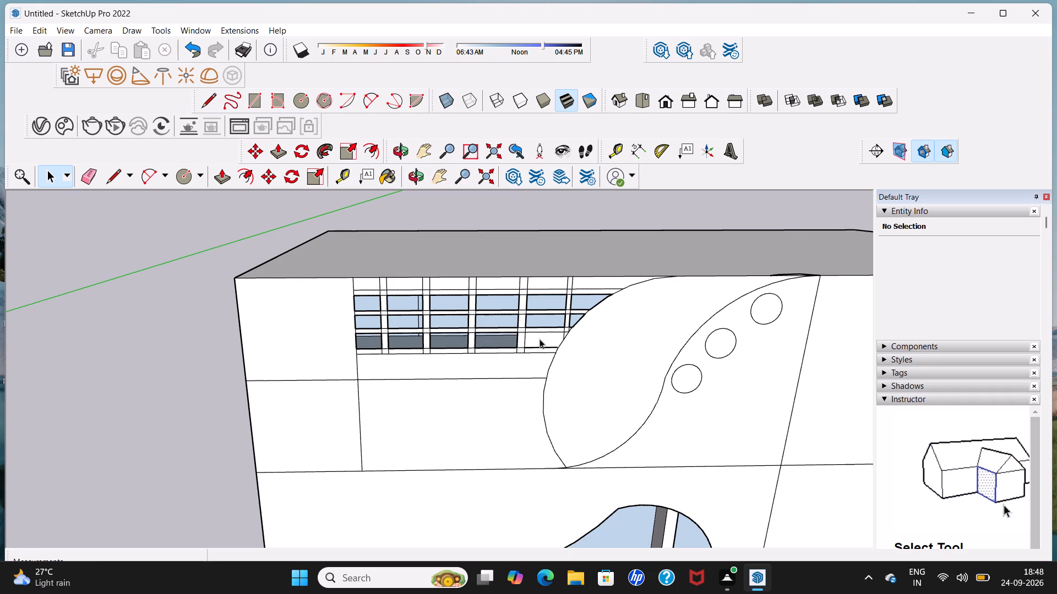
{"action": "left_click", "coordinate": [540, 339]}
{"action": "key", "text": "Delete"}
Examine the cut-out strip grid on the front wall and the building's roof from several sides.
{"action": "scroll", "coordinate": [541, 336], "scroll_direction": "down", "scroll_amount": 6}
{"action": "middle_click_drag", "start_coordinate": [542, 322], "coordinate": [500, 303]}
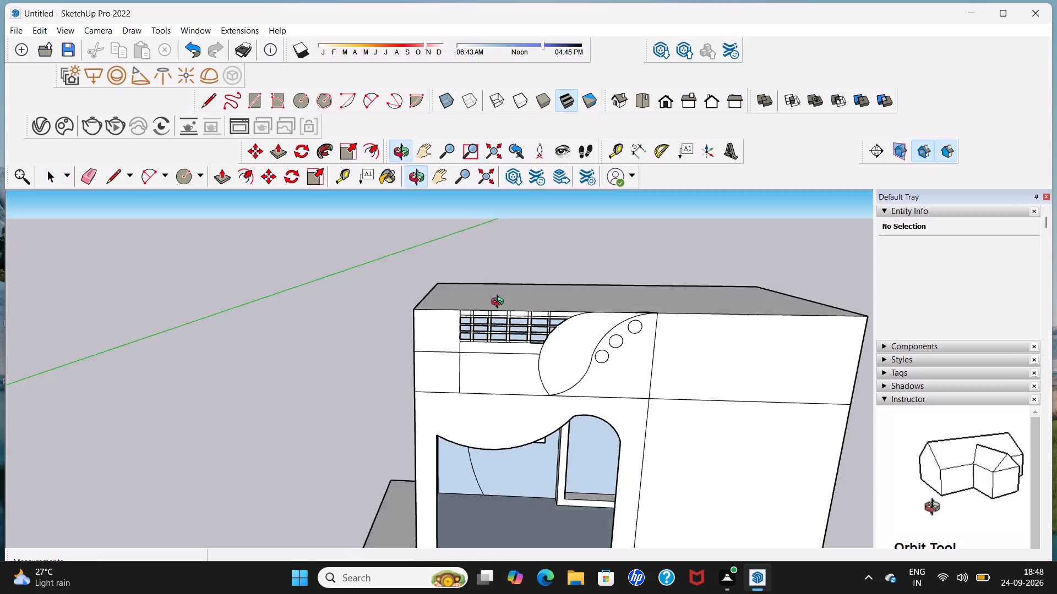
{"action": "middle_click_drag", "start_coordinate": [500, 303], "coordinate": [477, 283]}
{"action": "scroll", "coordinate": [477, 283], "scroll_direction": "down", "scroll_amount": 4}
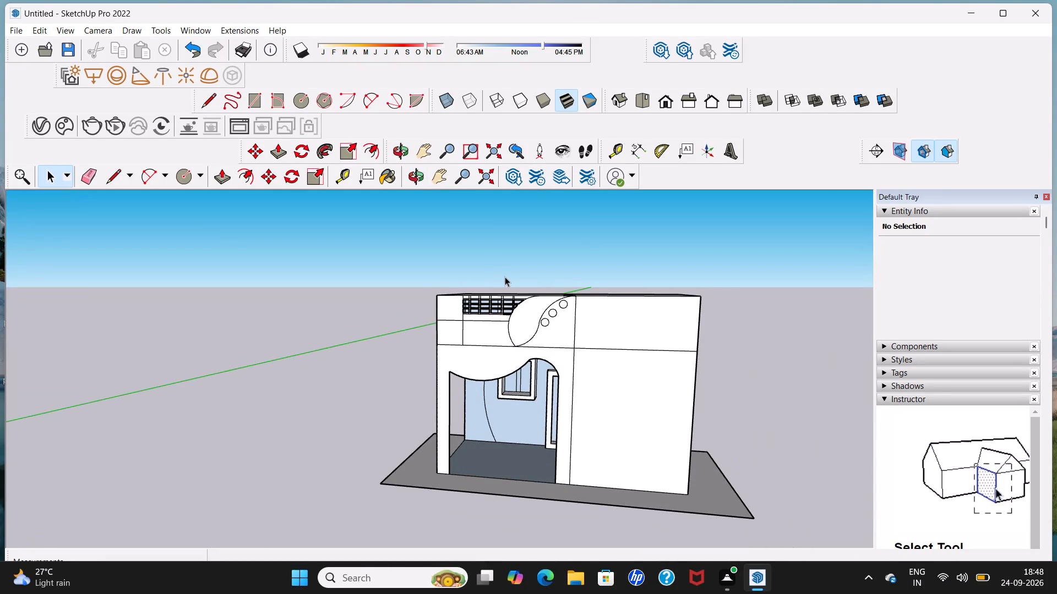
{"action": "middle_click_drag", "start_coordinate": [505, 277], "coordinate": [461, 337]}
{"action": "middle_click_drag", "start_coordinate": [579, 284], "coordinate": [578, 285]}
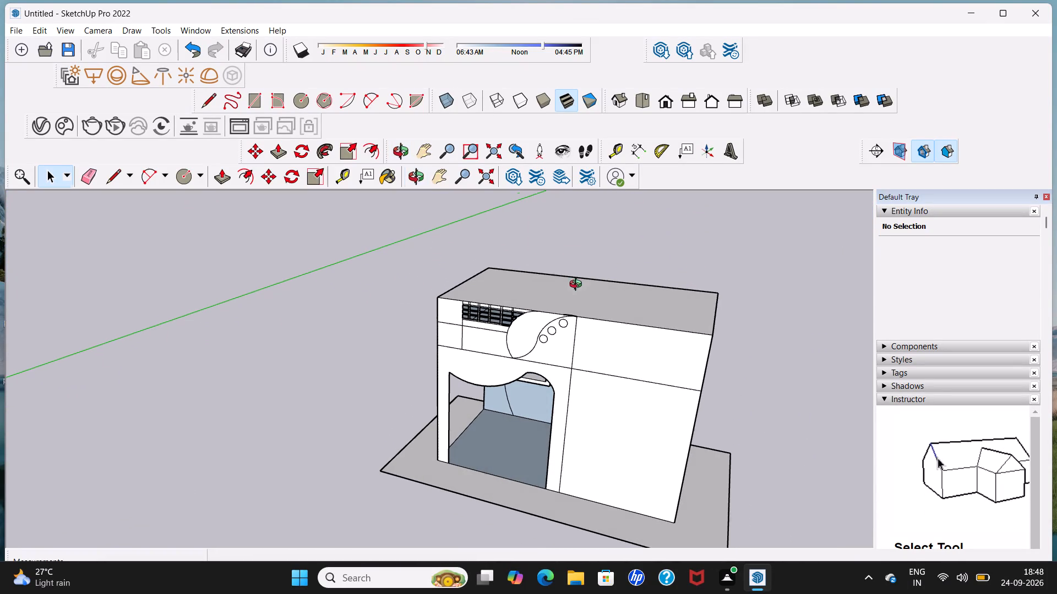
{"action": "middle_click_drag", "start_coordinate": [578, 285], "coordinate": [286, 312]}
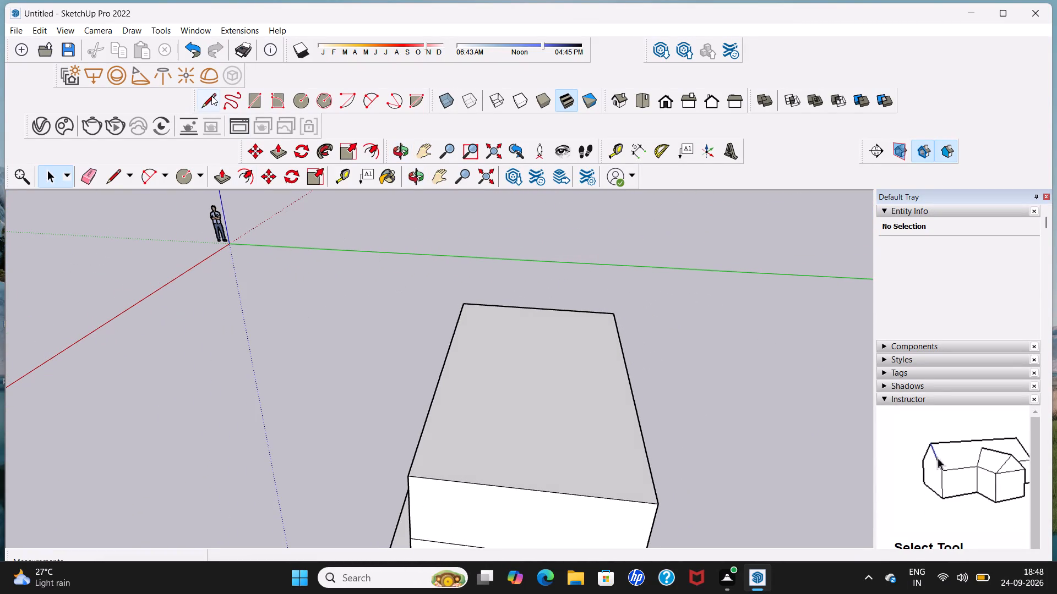
Draw a 10' line across the roof from the top of the front wall's vertical divider to the opposite roof edge.
{"action": "left_click", "coordinate": [211, 96]}
{"action": "middle_click_drag", "start_coordinate": [437, 345], "coordinate": [486, 349]}
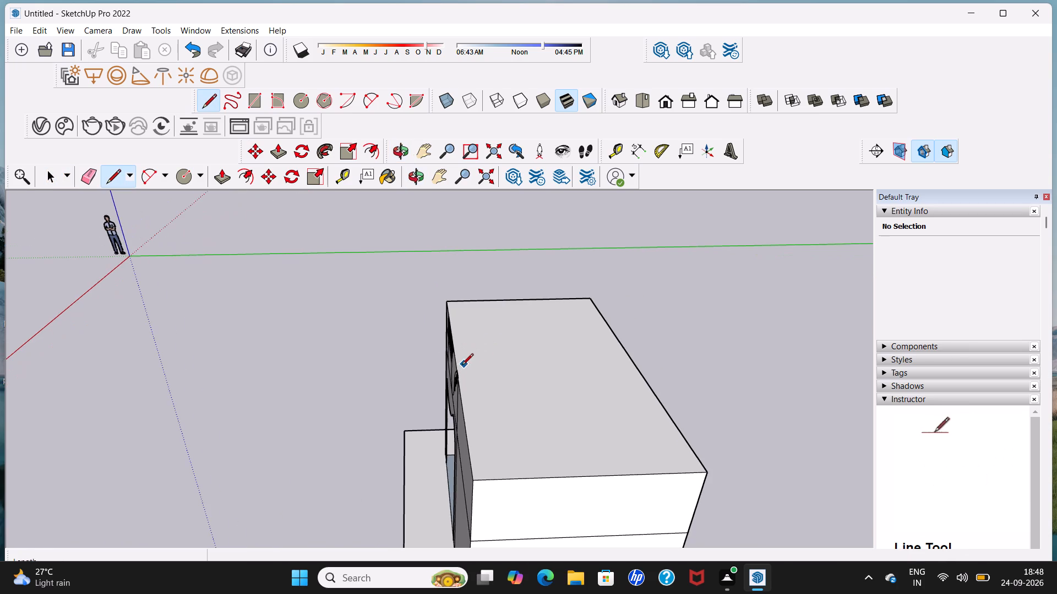
{"action": "middle_click_drag", "start_coordinate": [502, 370], "coordinate": [566, 367]}
{"action": "middle_click_drag", "start_coordinate": [537, 367], "coordinate": [466, 367], "text": "shift"}
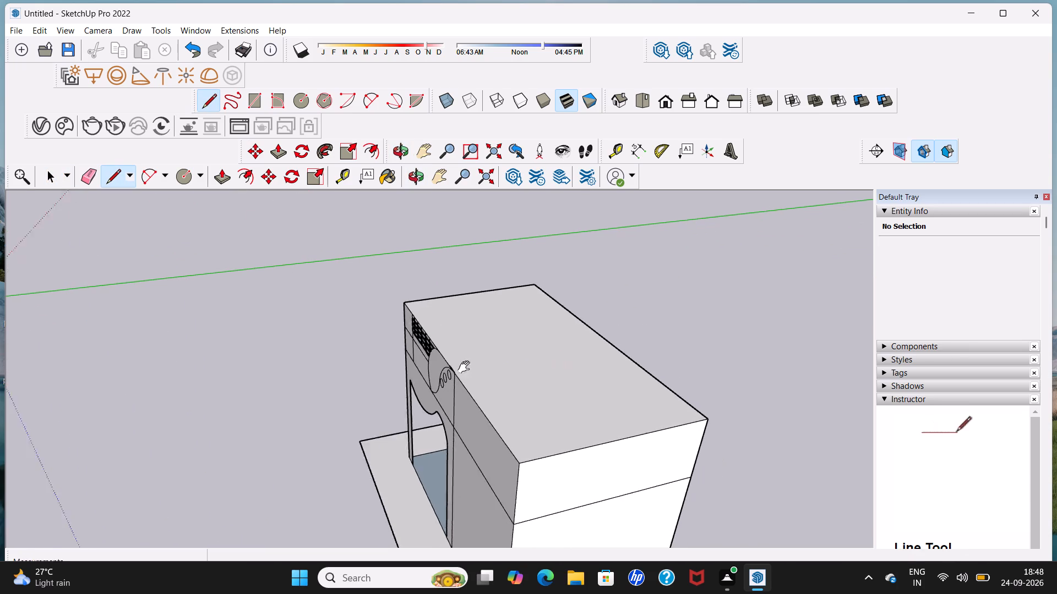
{"action": "middle_click_drag", "start_coordinate": [466, 367], "coordinate": [404, 370], "text": "shift"}
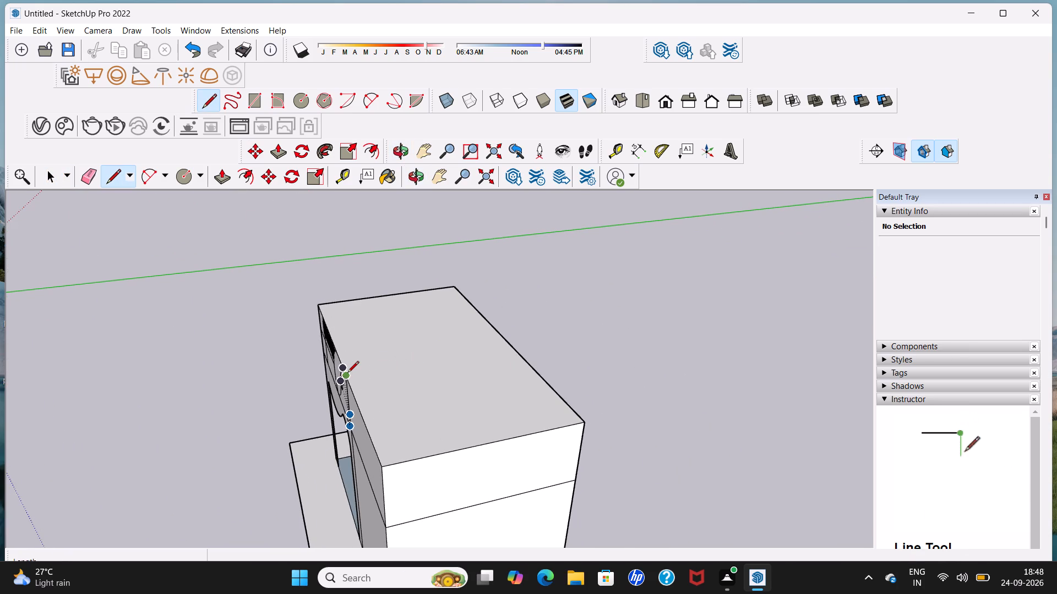
{"action": "middle_click_drag", "start_coordinate": [347, 374], "coordinate": [396, 367]}
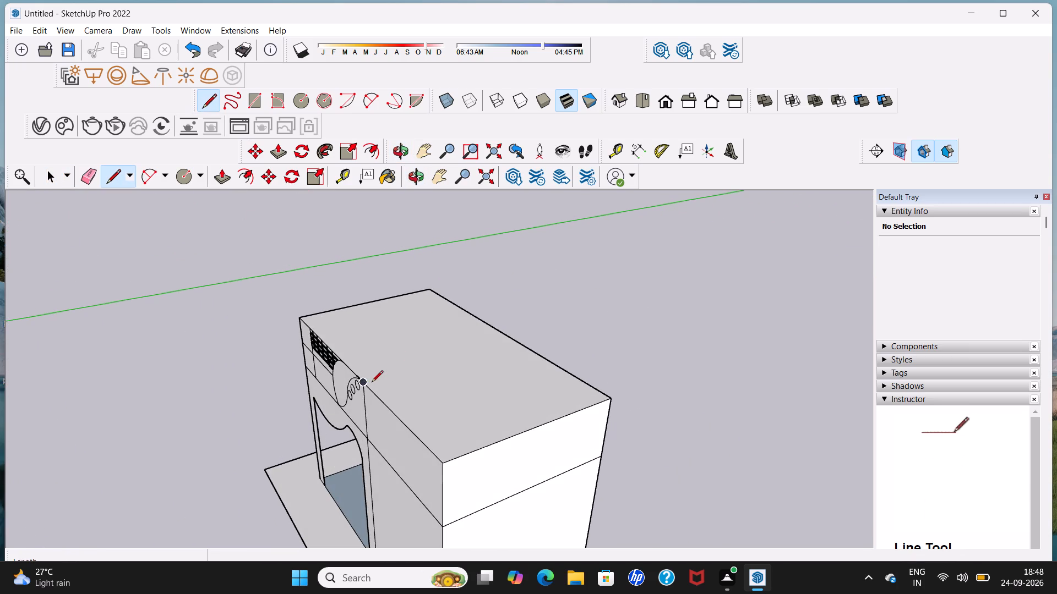
{"action": "left_click", "coordinate": [364, 381]}
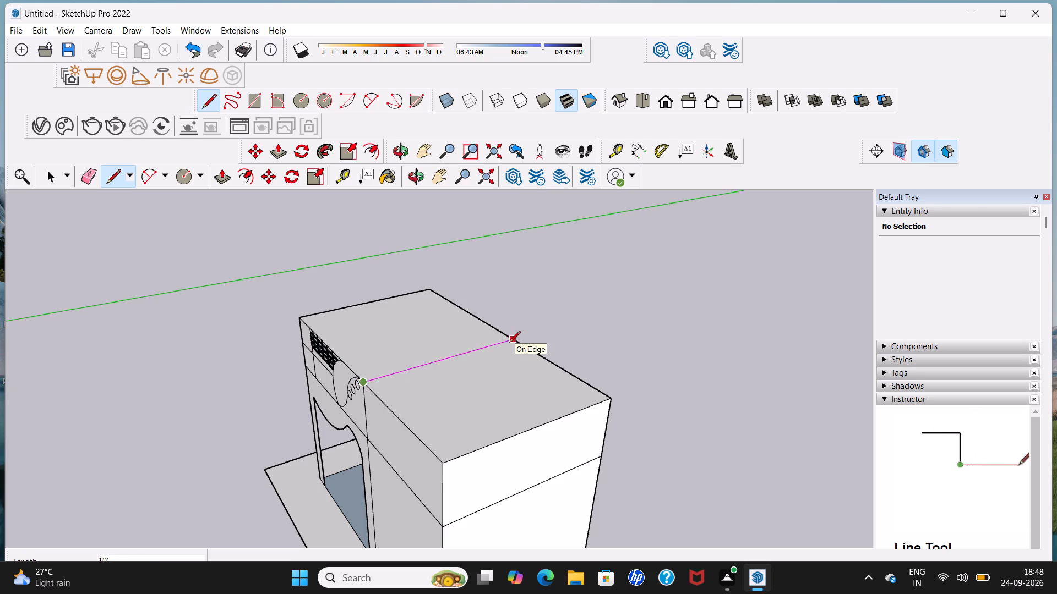
{"action": "scroll", "coordinate": [506, 331], "scroll_direction": "up", "scroll_amount": 6}
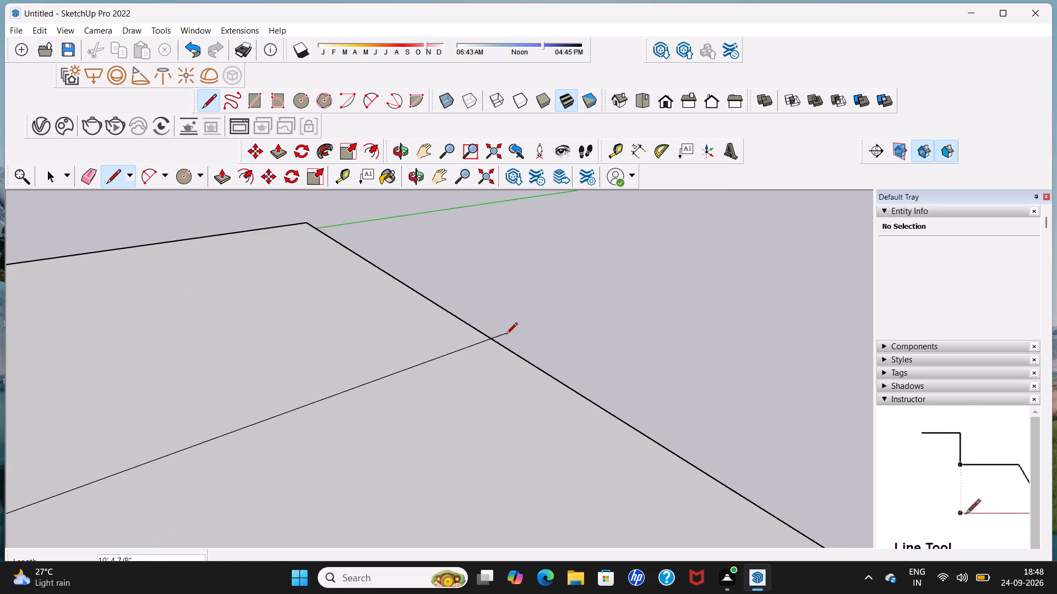
{"action": "left_click", "coordinate": [537, 372]}
{"action": "scroll", "coordinate": [537, 370], "scroll_direction": "down", "scroll_amount": 17}
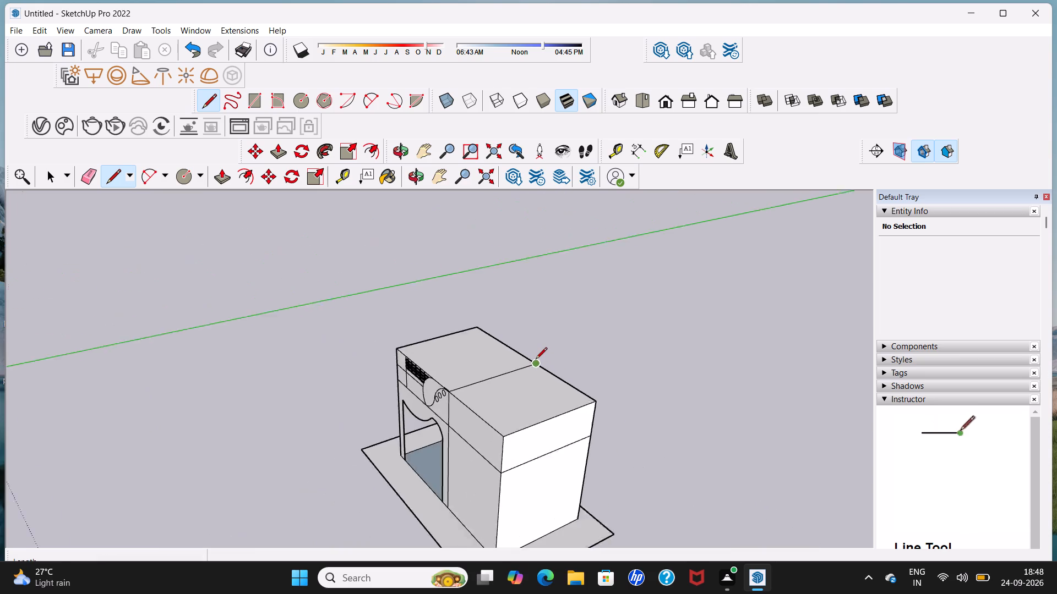
Delete the roof face over the part of the building behind the strip grid.
{"action": "scroll", "coordinate": [536, 360], "scroll_direction": "down", "scroll_amount": 2}
{"action": "key", "text": "space"}
{"action": "left_click", "coordinate": [495, 360]}
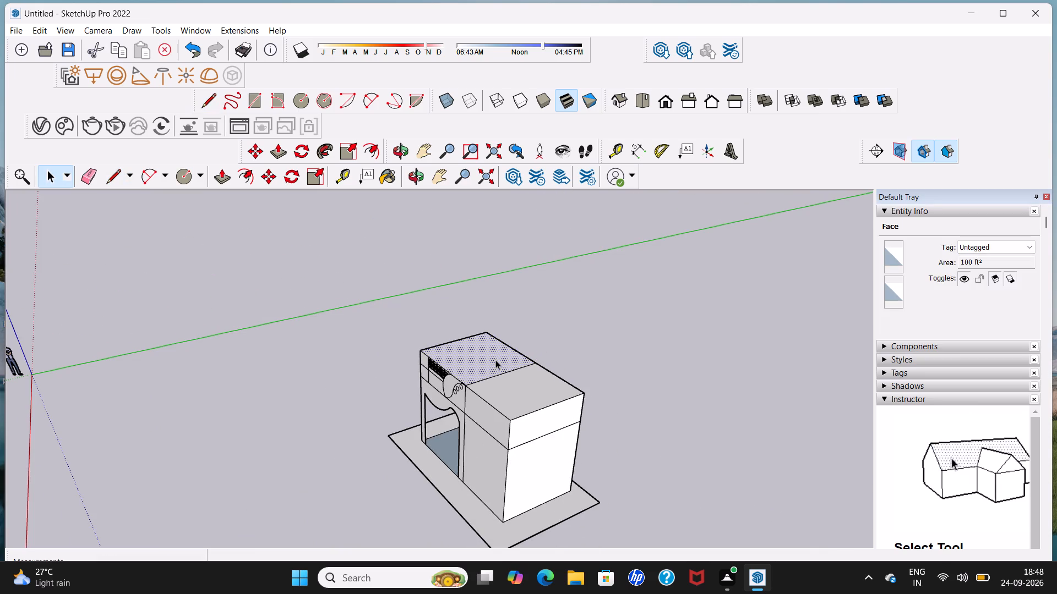
{"action": "key", "text": "Delete"}
Delete the fourth and fifth cell faces and the piece beside the arc in the strip grid's top row.
{"action": "middle_click_drag", "start_coordinate": [386, 367], "coordinate": [584, 279]}
{"action": "middle_click_drag", "start_coordinate": [477, 382], "coordinate": [522, 366]}
{"action": "scroll", "coordinate": [403, 368], "scroll_direction": "up", "scroll_amount": 6}
{"action": "scroll", "coordinate": [473, 377], "scroll_direction": "up", "scroll_amount": 4}
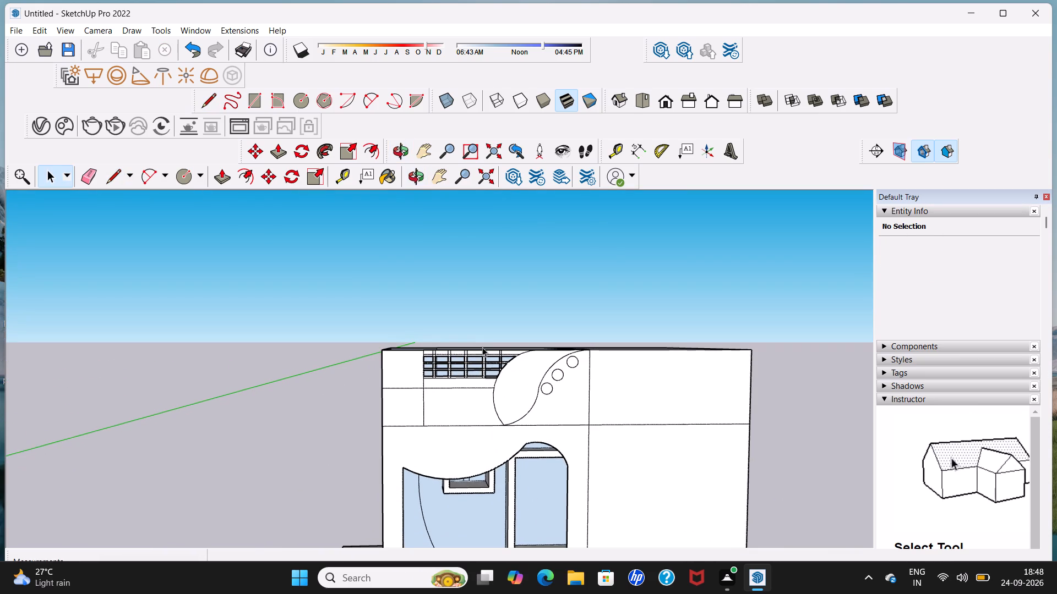
{"action": "scroll", "coordinate": [482, 347], "scroll_direction": "up", "scroll_amount": 5}
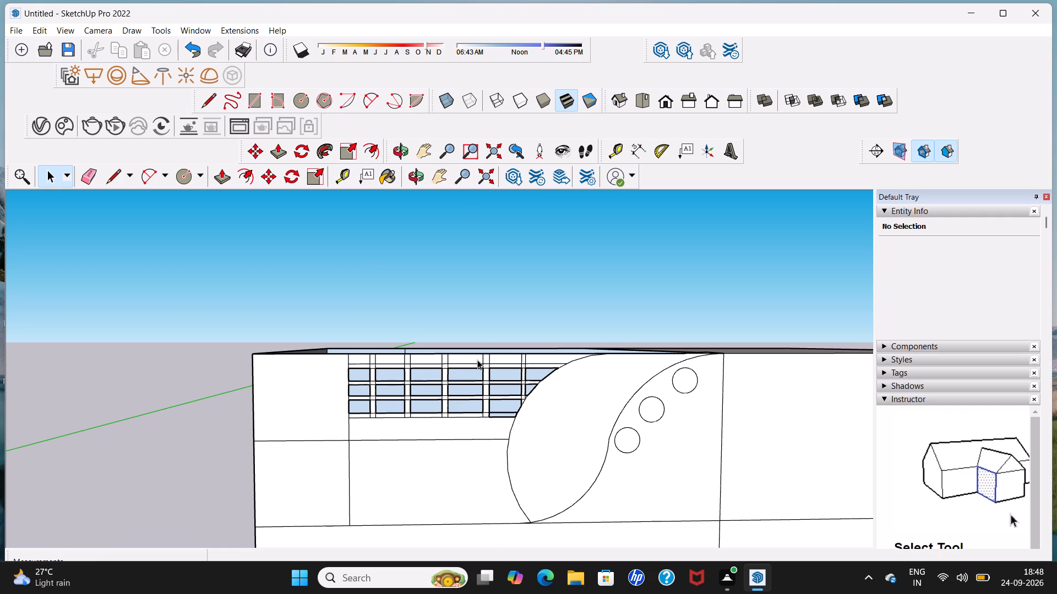
{"action": "left_click", "coordinate": [477, 360]}
{"action": "key", "text": "Delete"}
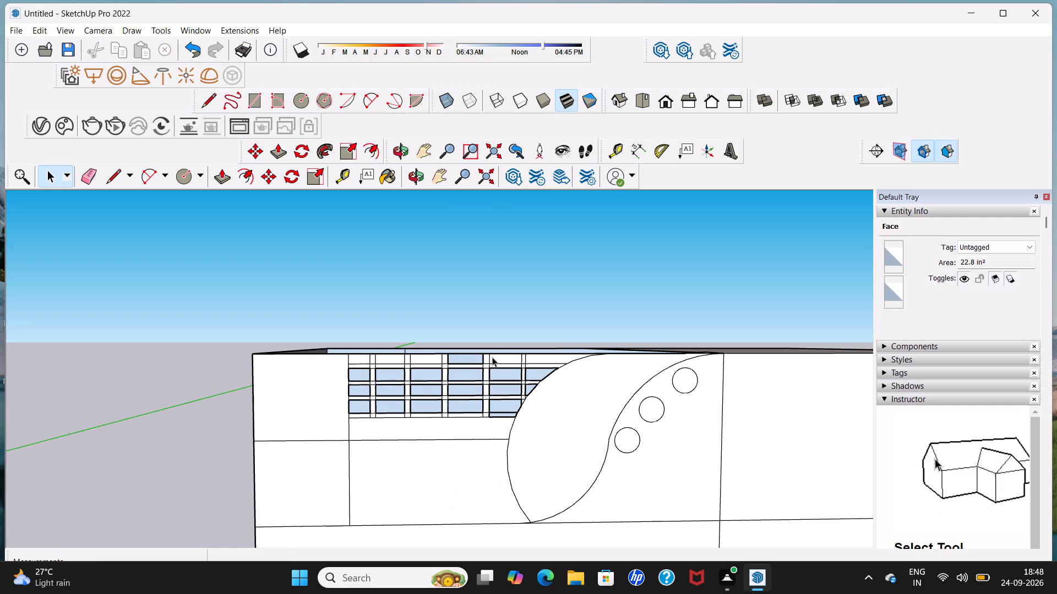
{"action": "left_click", "coordinate": [495, 357]}
{"action": "key", "text": "Delete"}
{"action": "left_click", "coordinate": [531, 355]}
{"action": "key", "text": "Delete"}
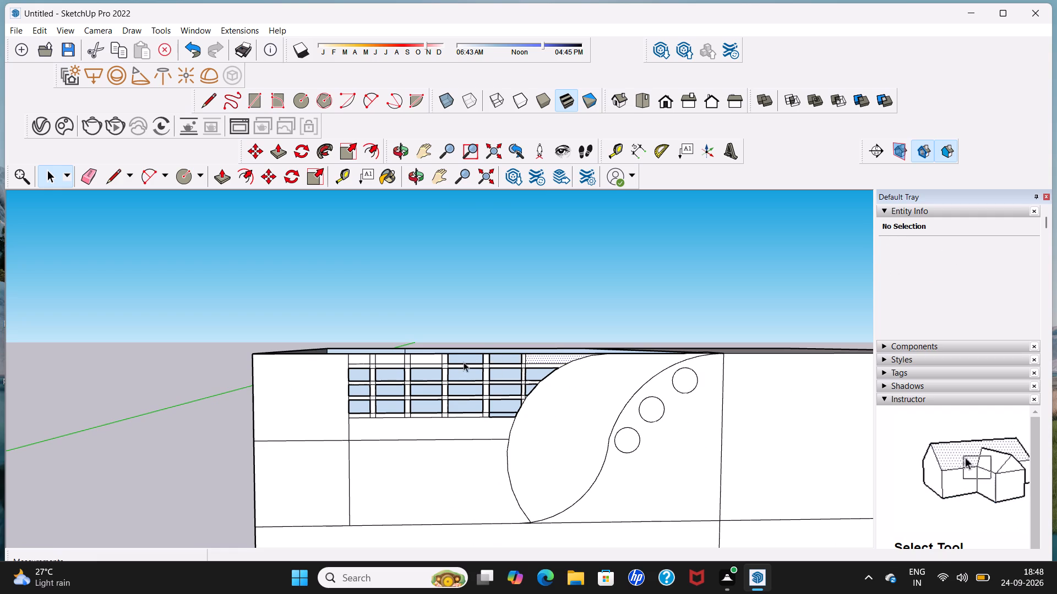
{"action": "key", "text": "Delete"}
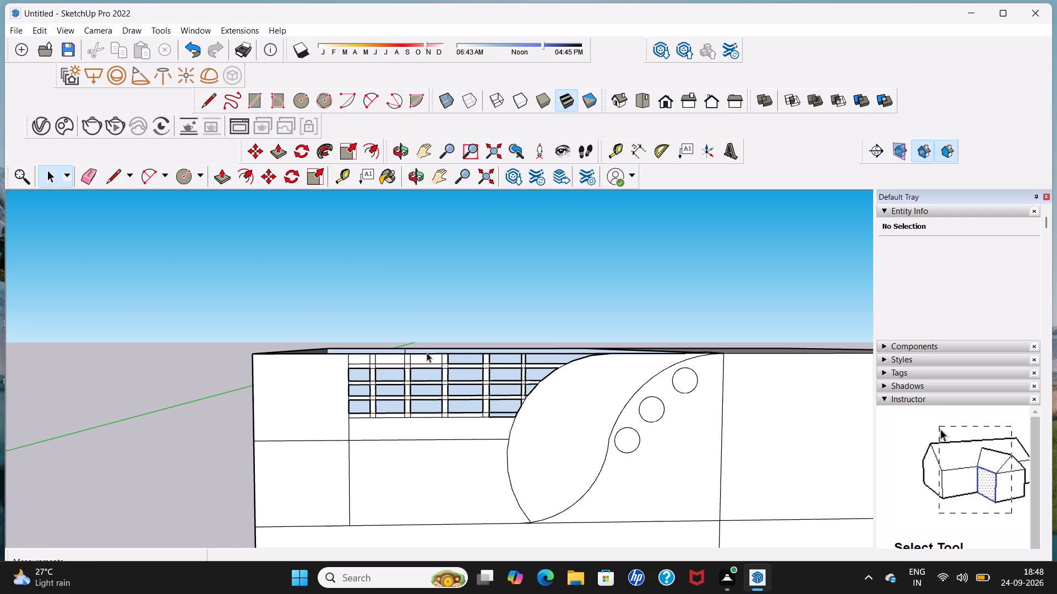
Delete the three leftmost cell faces in the strip grid's top row.
{"action": "left_click", "coordinate": [426, 357]}
{"action": "key", "text": "Delete"}
{"action": "left_click", "coordinate": [396, 359]}
{"action": "key", "text": "Delete"}
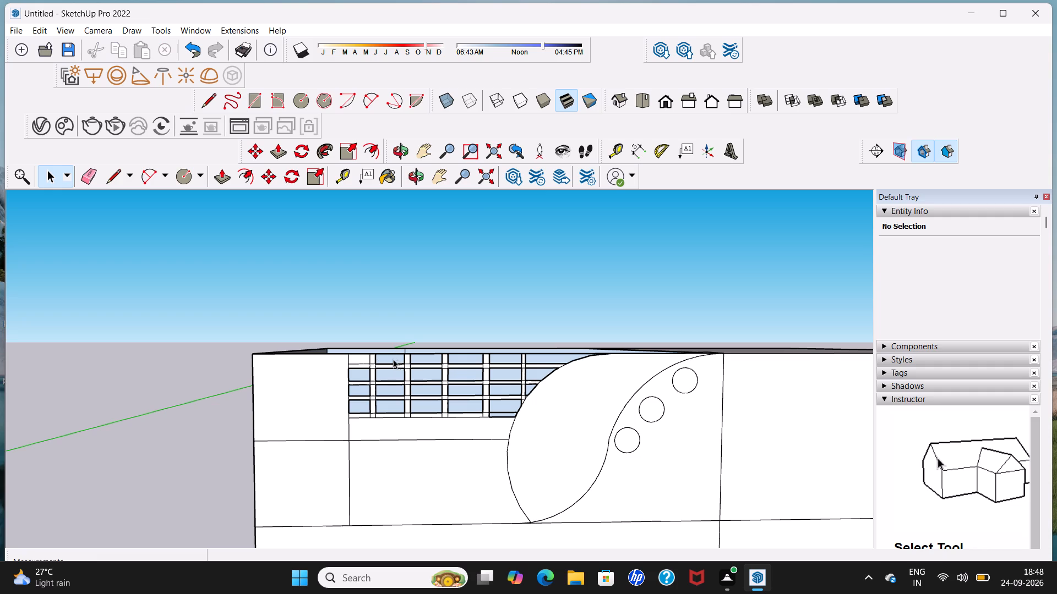
{"action": "left_click", "coordinate": [366, 360]}
{"action": "key", "text": "Delete"}
Draw two vertical lines about 5 11/16" long from the base of the first vertical strip down to the horizontal wall line.
{"action": "scroll", "coordinate": [383, 350], "scroll_direction": "down", "scroll_amount": 7}
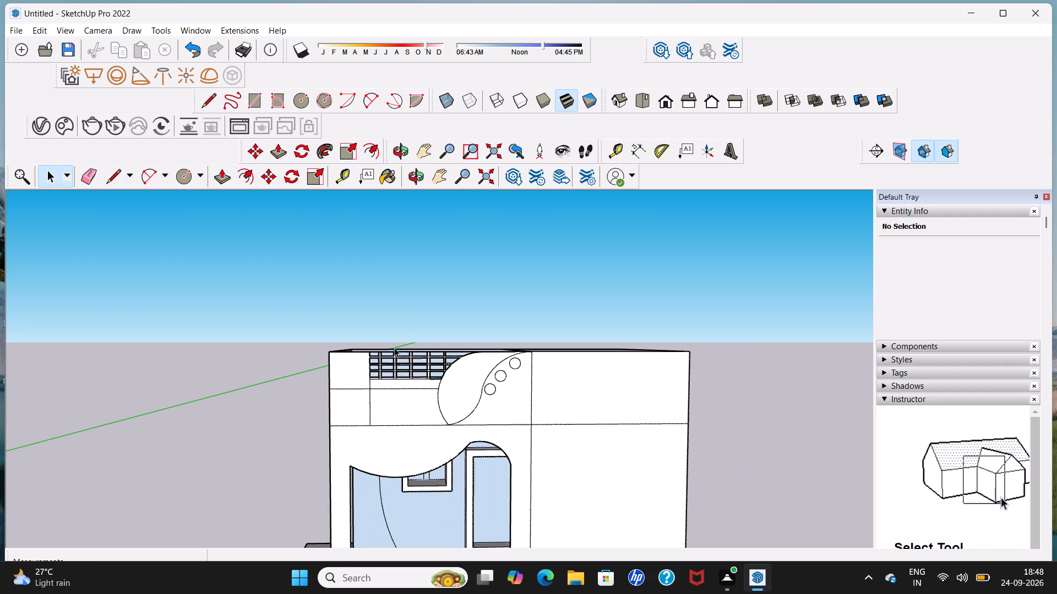
{"action": "scroll", "coordinate": [394, 348], "scroll_direction": "down", "scroll_amount": 5}
{"action": "scroll", "coordinate": [371, 368], "scroll_direction": "up", "scroll_amount": 5}
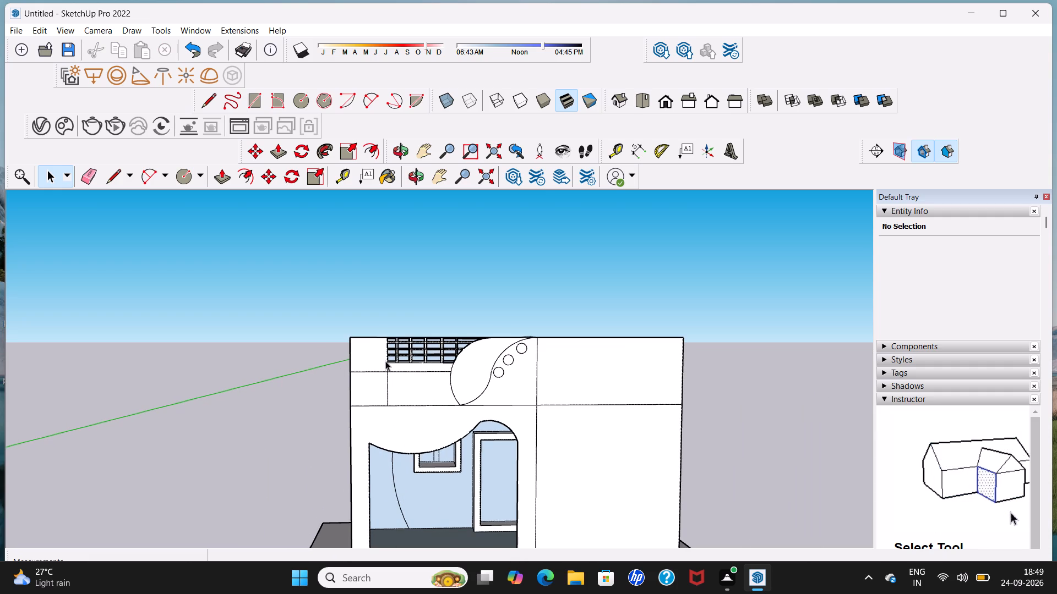
{"action": "middle_click_drag", "start_coordinate": [466, 373], "coordinate": [349, 330], "text": "shift"}
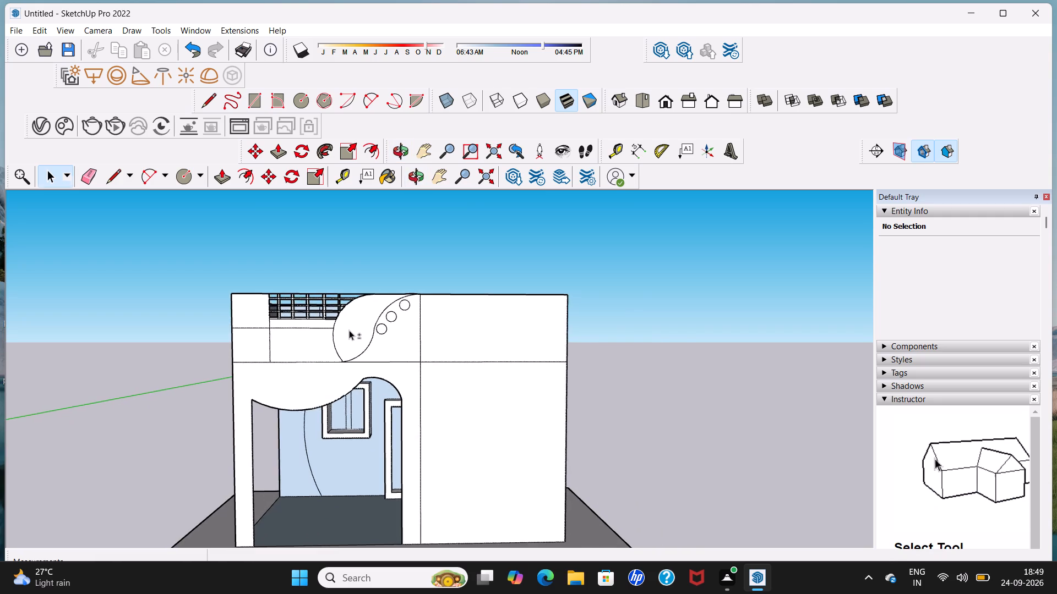
{"action": "scroll", "coordinate": [349, 330], "scroll_direction": "up", "scroll_amount": 4}
{"action": "middle_click_drag", "start_coordinate": [310, 324], "coordinate": [368, 324]}
{"action": "scroll", "coordinate": [333, 318], "scroll_direction": "up", "scroll_amount": 2}
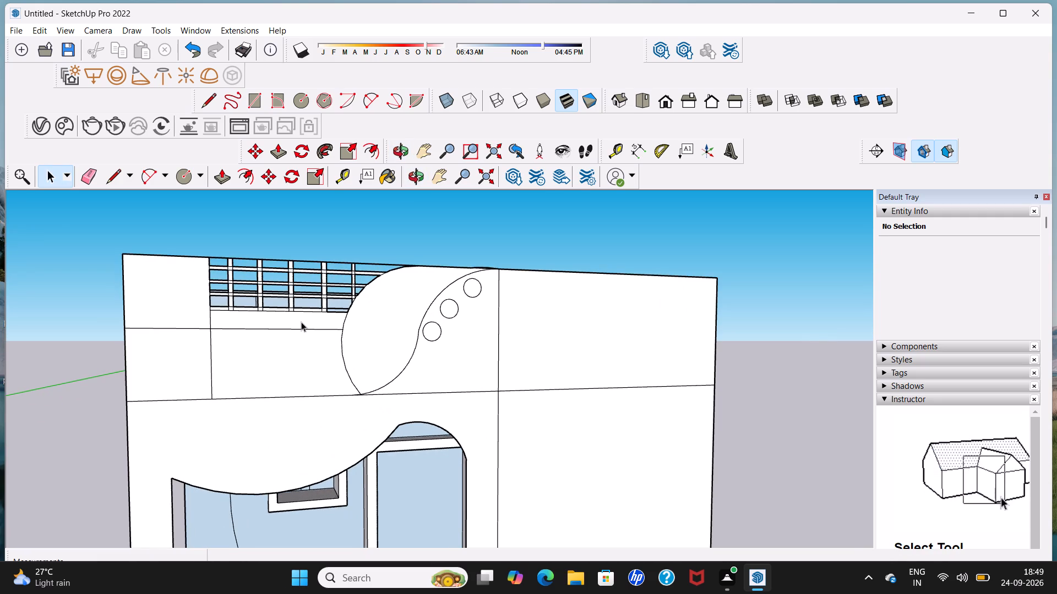
{"action": "scroll", "coordinate": [281, 328], "scroll_direction": "up", "scroll_amount": 2}
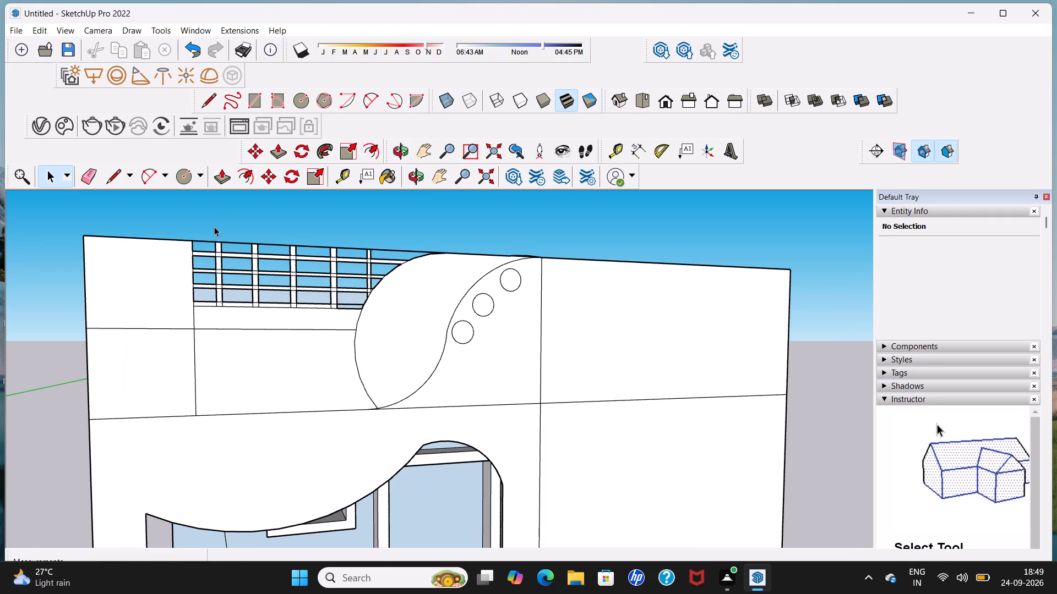
{"action": "scroll", "coordinate": [214, 227], "scroll_direction": "up", "scroll_amount": 2}
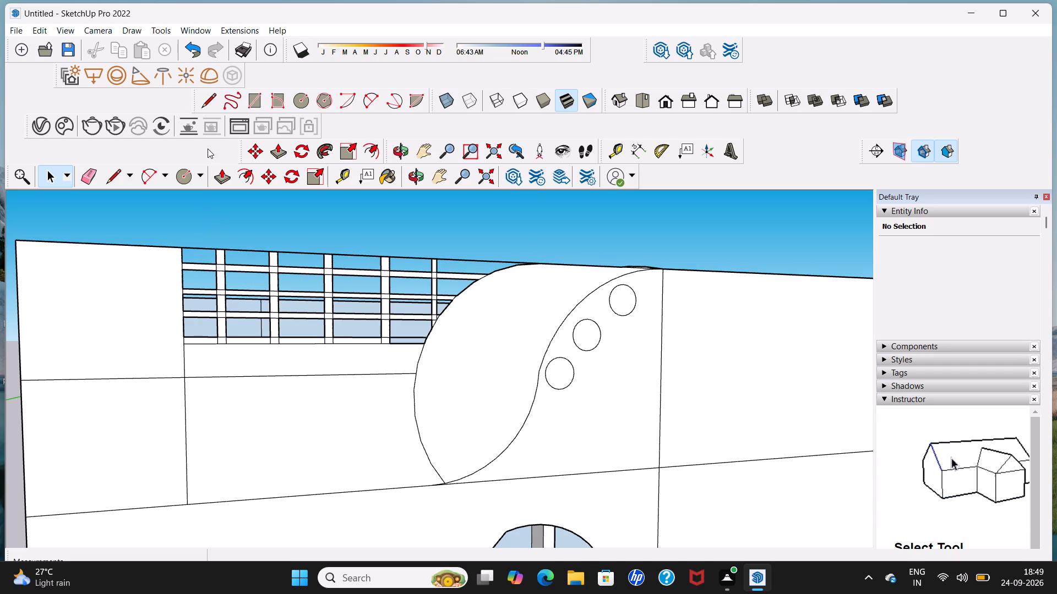
{"action": "left_click", "coordinate": [210, 103]}
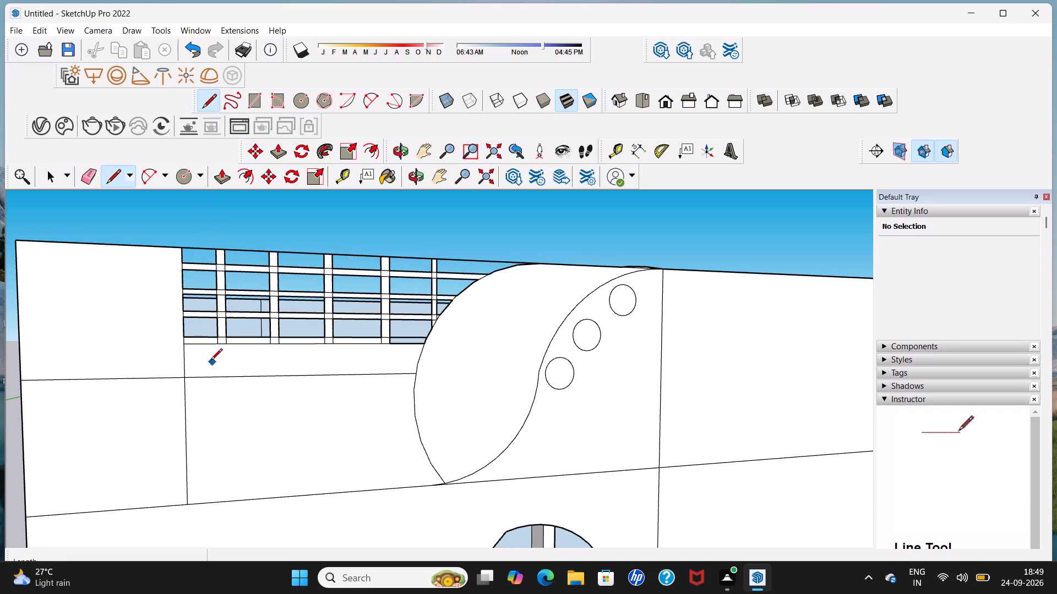
{"action": "scroll", "coordinate": [213, 349], "scroll_direction": "up", "scroll_amount": 1}
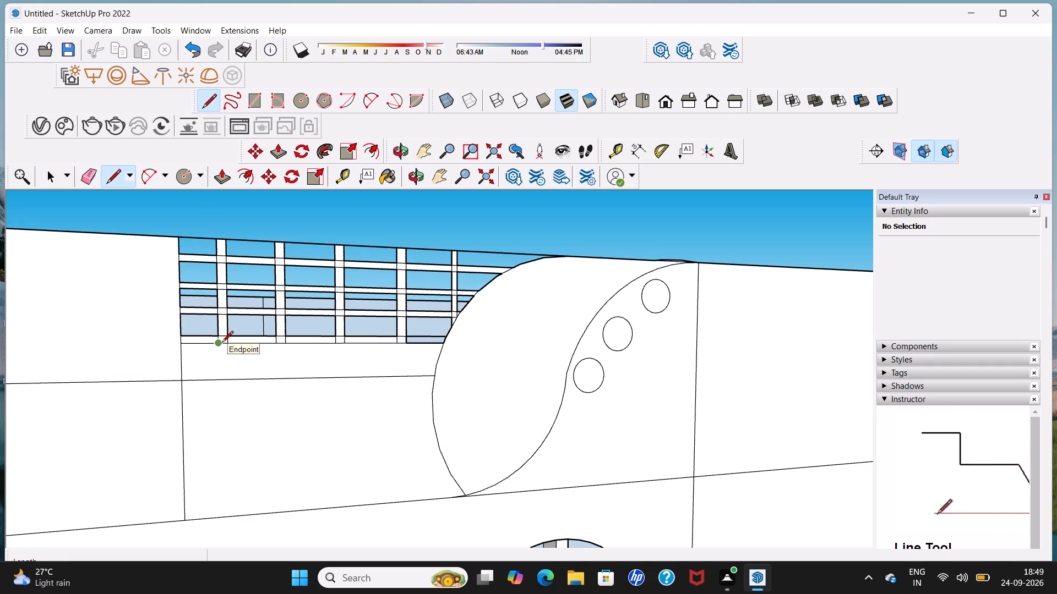
{"action": "left_click", "coordinate": [222, 343]}
{"action": "left_click", "coordinate": [221, 378]}
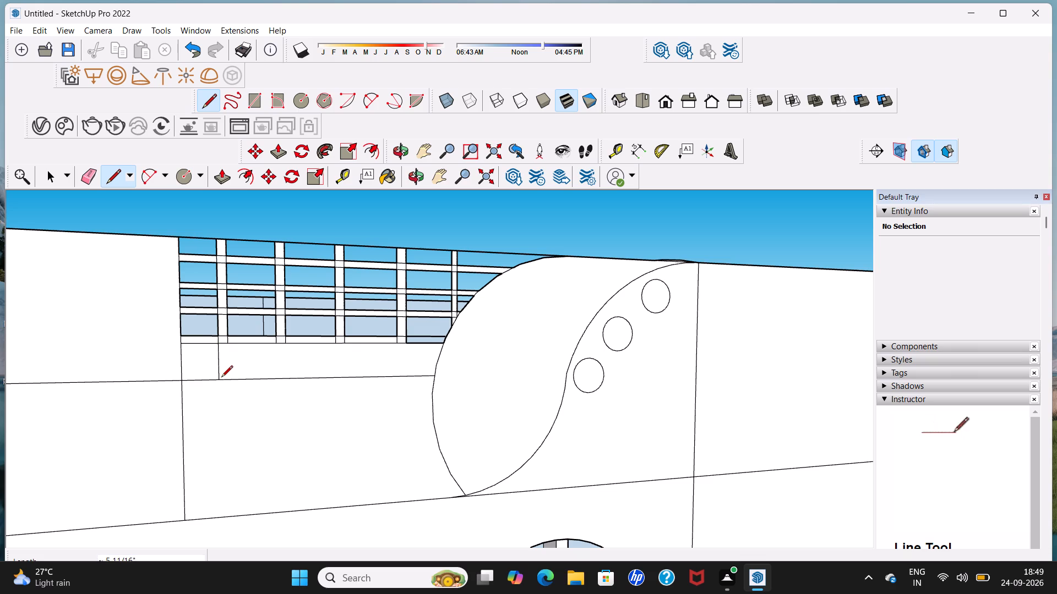
{"action": "left_click", "coordinate": [233, 346]}
{"action": "left_click", "coordinate": [230, 379]}
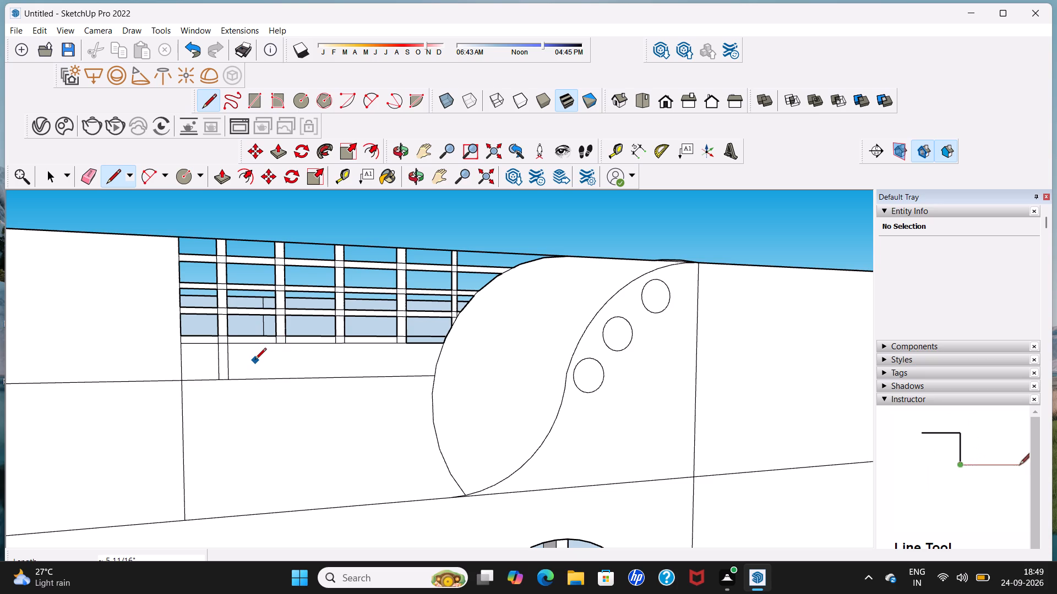
{"action": "key", "text": "space"}
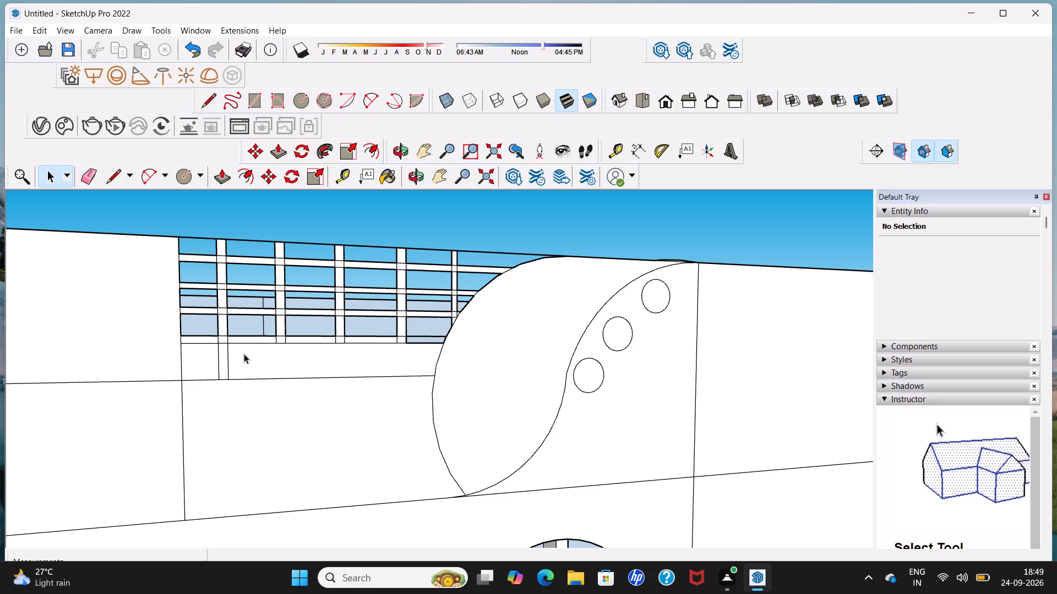
Draw two more pairs of closely spaced vertical lines, about 5 11/16" long, across the band below the grid, continuing toward the arc.
{"action": "left_click", "coordinate": [215, 98]}
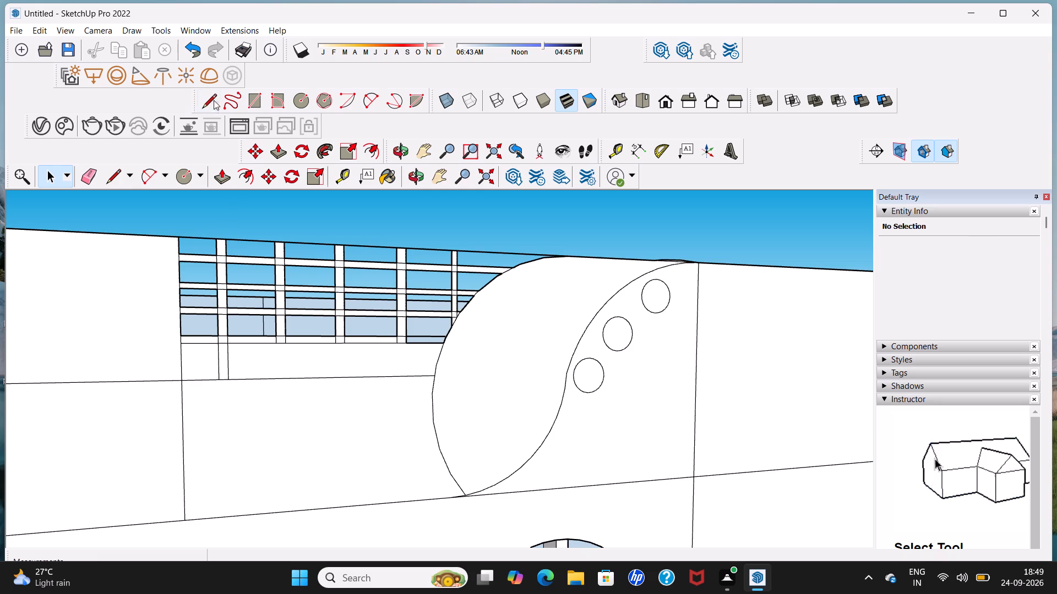
{"action": "left_click", "coordinate": [259, 344]}
{"action": "left_click", "coordinate": [253, 378]}
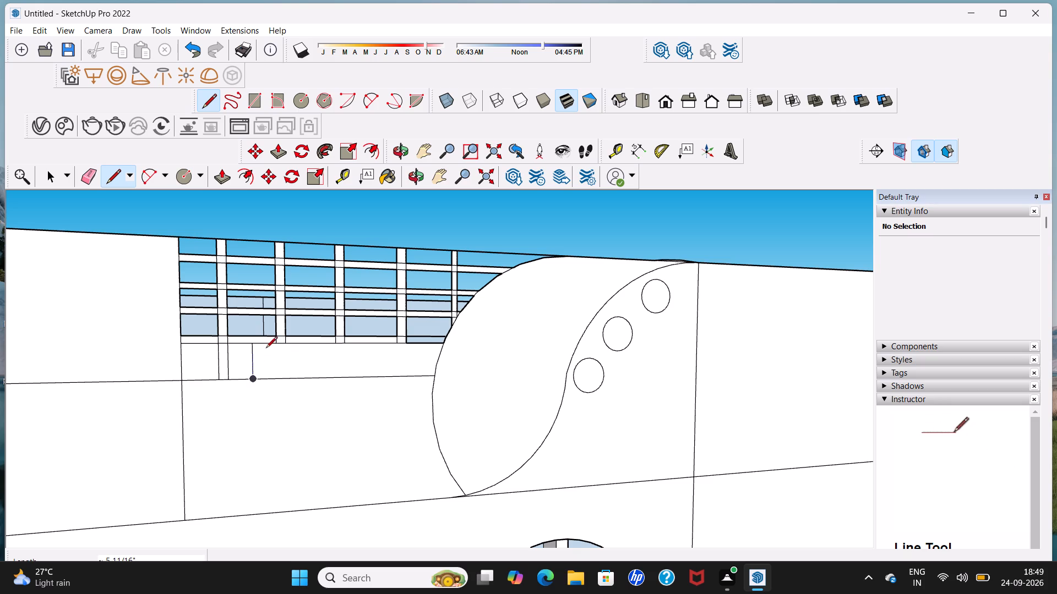
{"action": "left_click", "coordinate": [264, 344]}
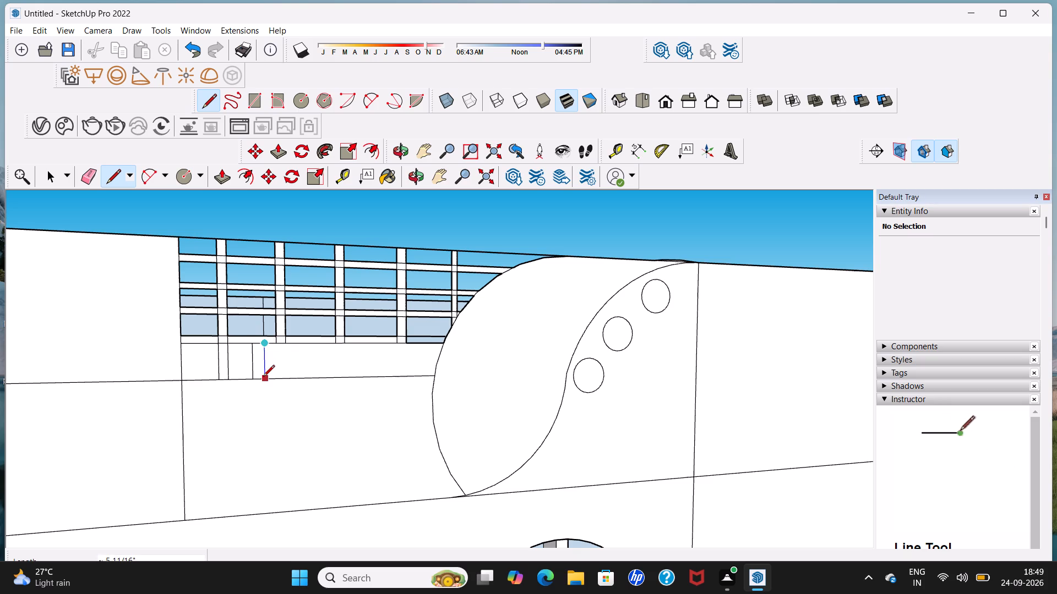
{"action": "left_click", "coordinate": [263, 377]}
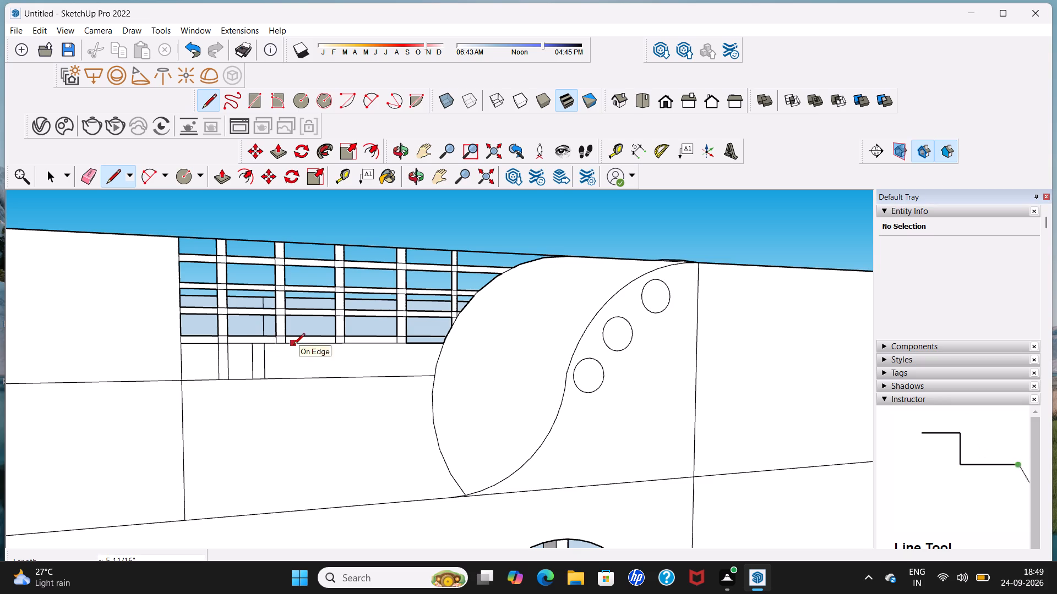
{"action": "left_click", "coordinate": [293, 345]}
{"action": "left_click", "coordinate": [293, 379]}
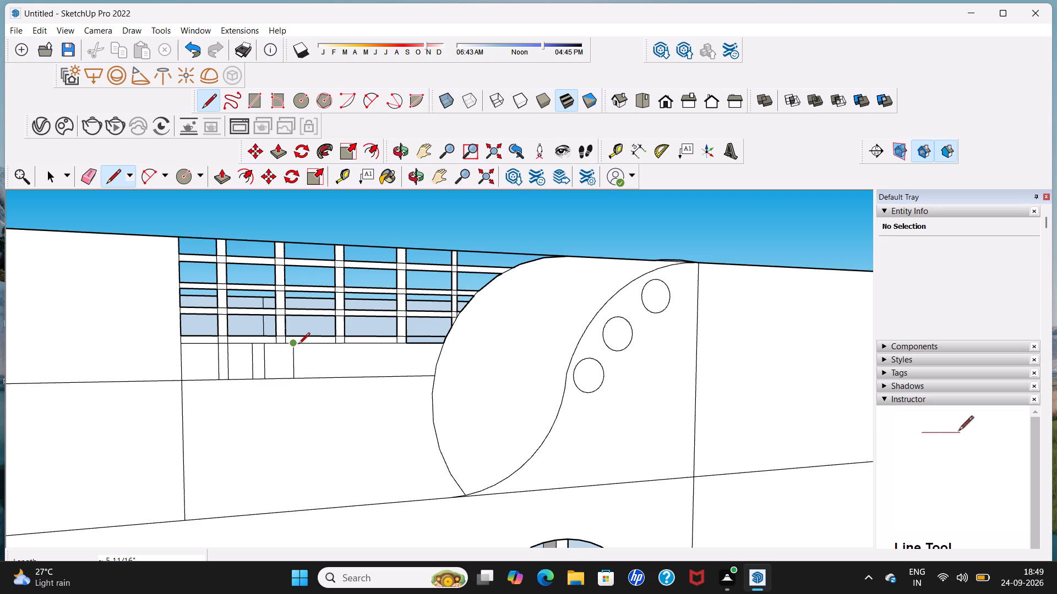
{"action": "left_click", "coordinate": [304, 343]}
{"action": "left_click", "coordinate": [303, 377]}
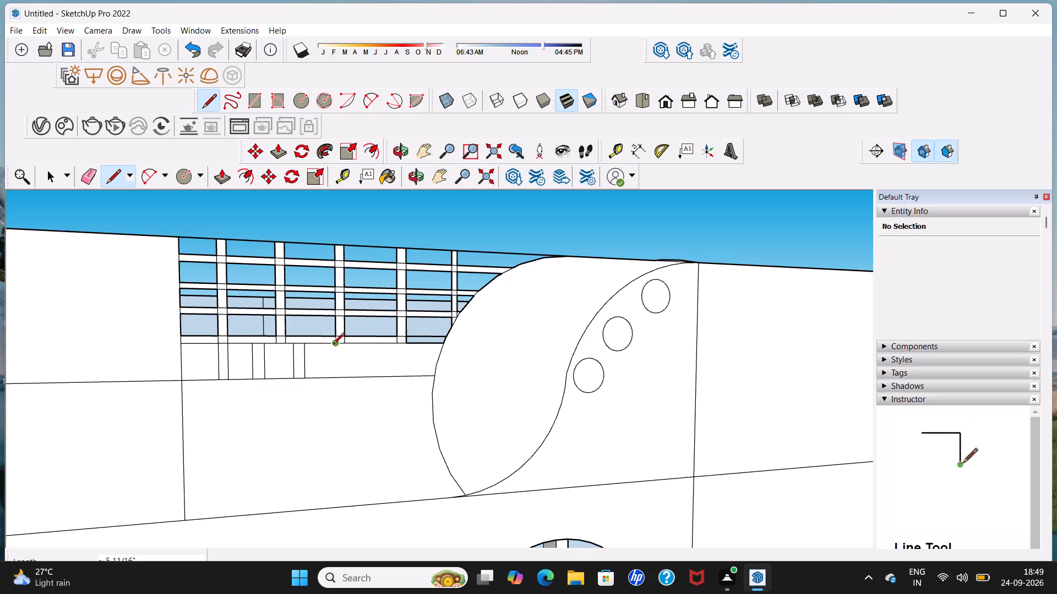
Draw three more pairs of closely spaced vertical lines, about 5 11/16" long, across the band below the grid toward the arc.
{"action": "middle_click_drag", "start_coordinate": [332, 345], "coordinate": [314, 346]}
{"action": "scroll", "coordinate": [317, 345], "scroll_direction": "up", "scroll_amount": 2}
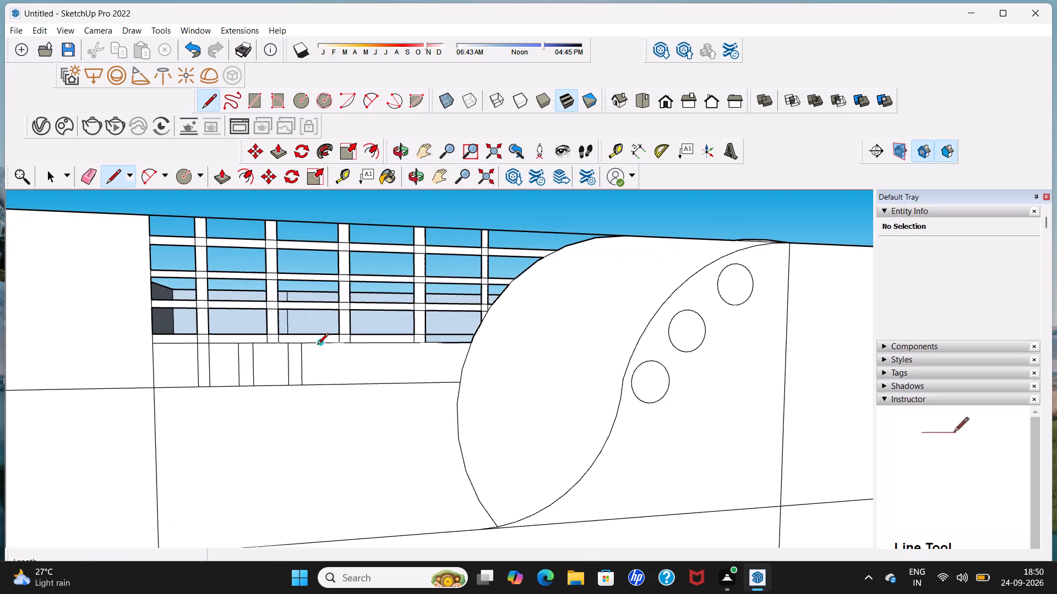
{"action": "left_click", "coordinate": [329, 344]}
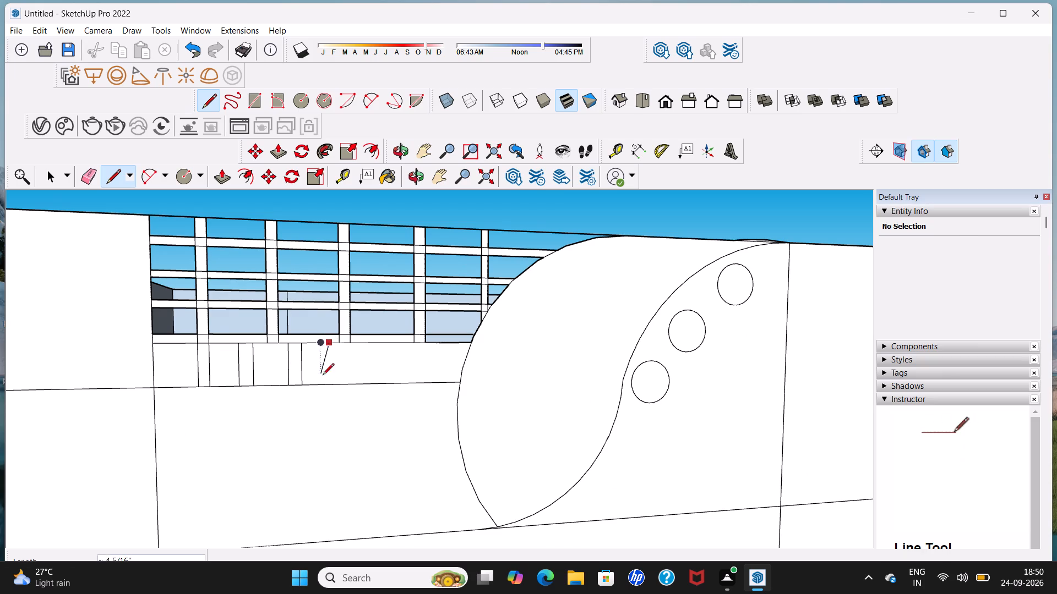
{"action": "left_click", "coordinate": [326, 384]}
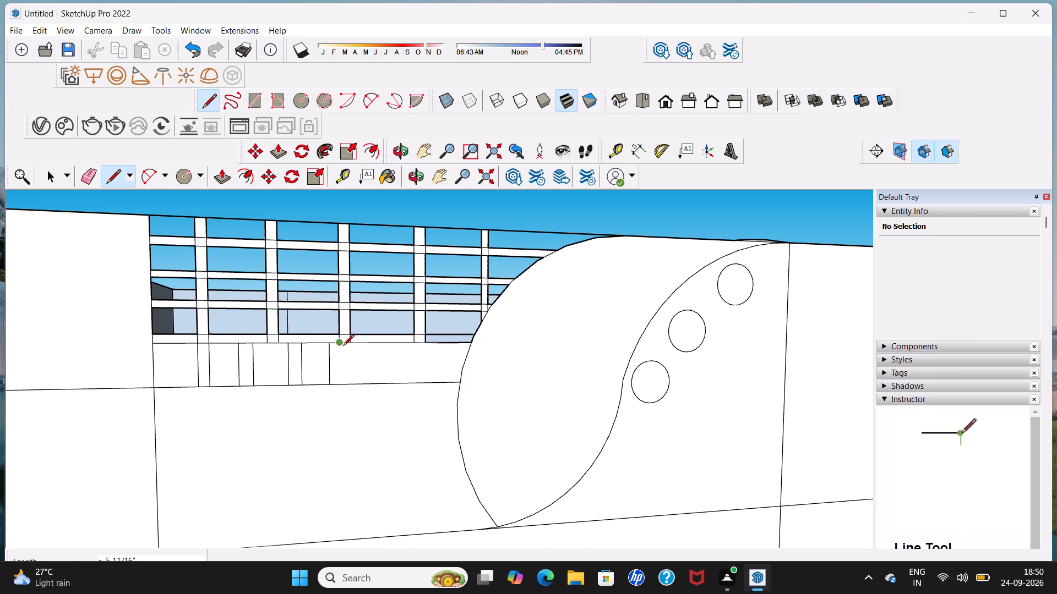
{"action": "left_click", "coordinate": [343, 346]}
{"action": "left_click", "coordinate": [343, 381]}
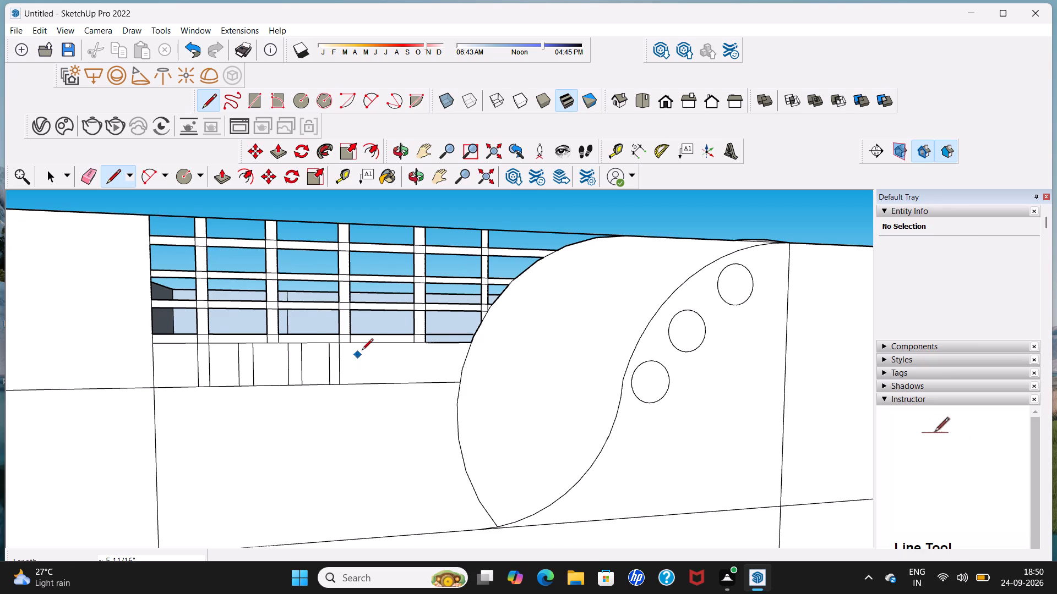
{"action": "left_click", "coordinate": [373, 344]}
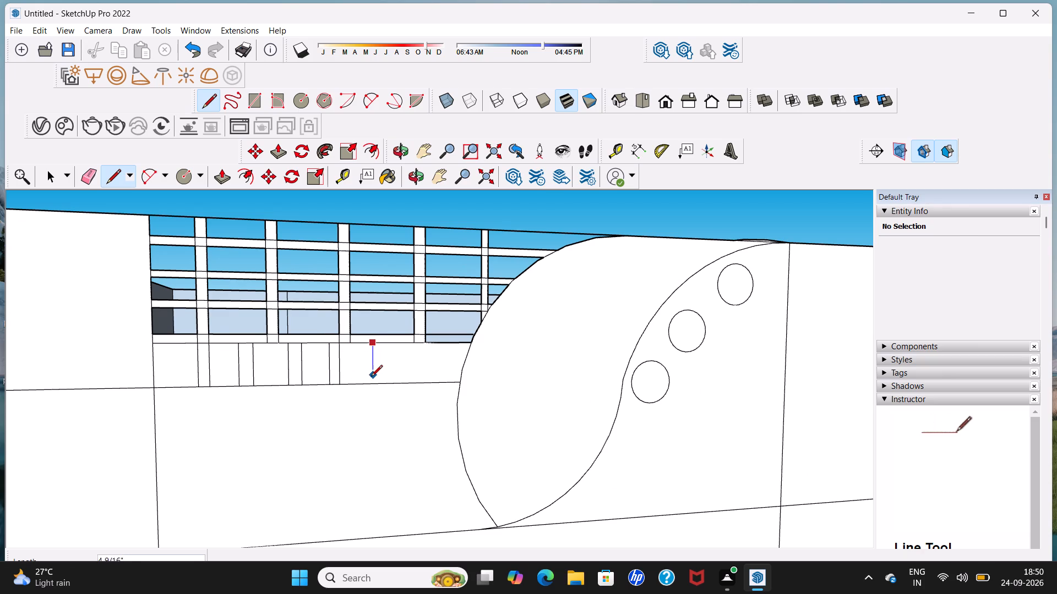
{"action": "left_click", "coordinate": [371, 381]}
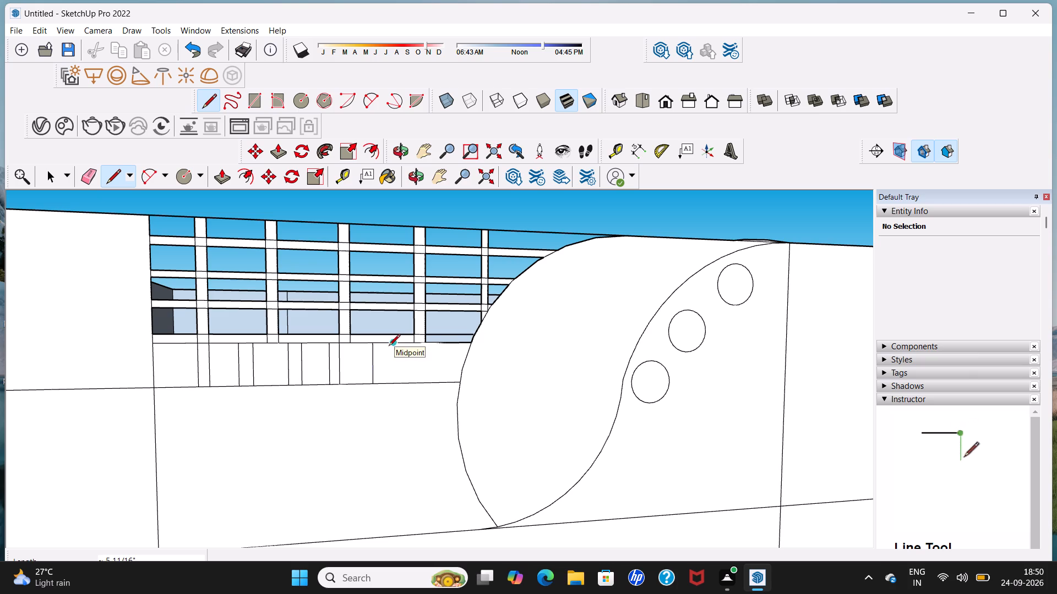
{"action": "left_click", "coordinate": [385, 346]}
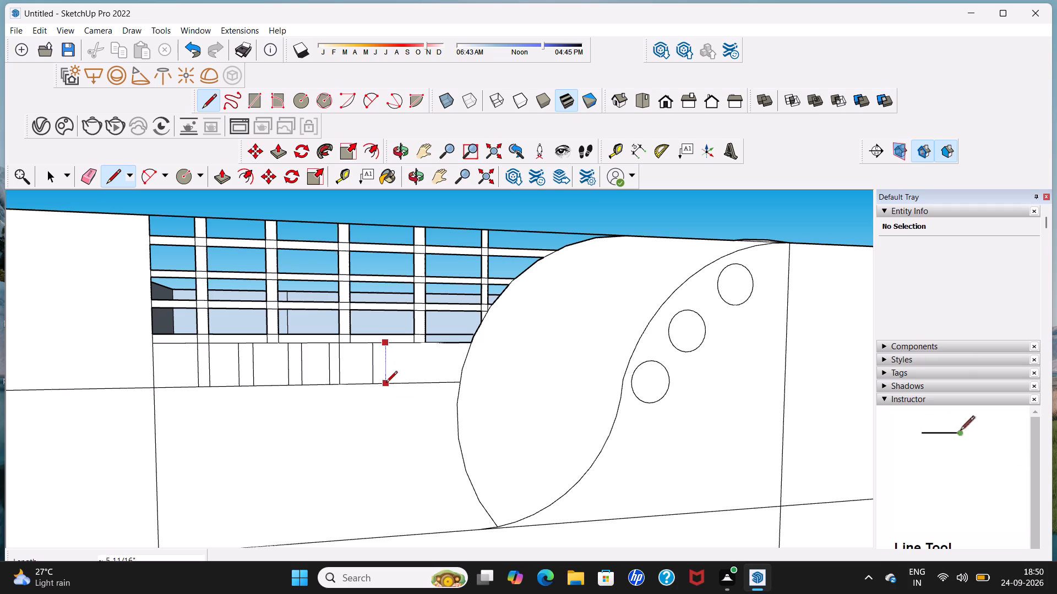
{"action": "left_click", "coordinate": [386, 383]}
{"action": "left_click", "coordinate": [412, 346]}
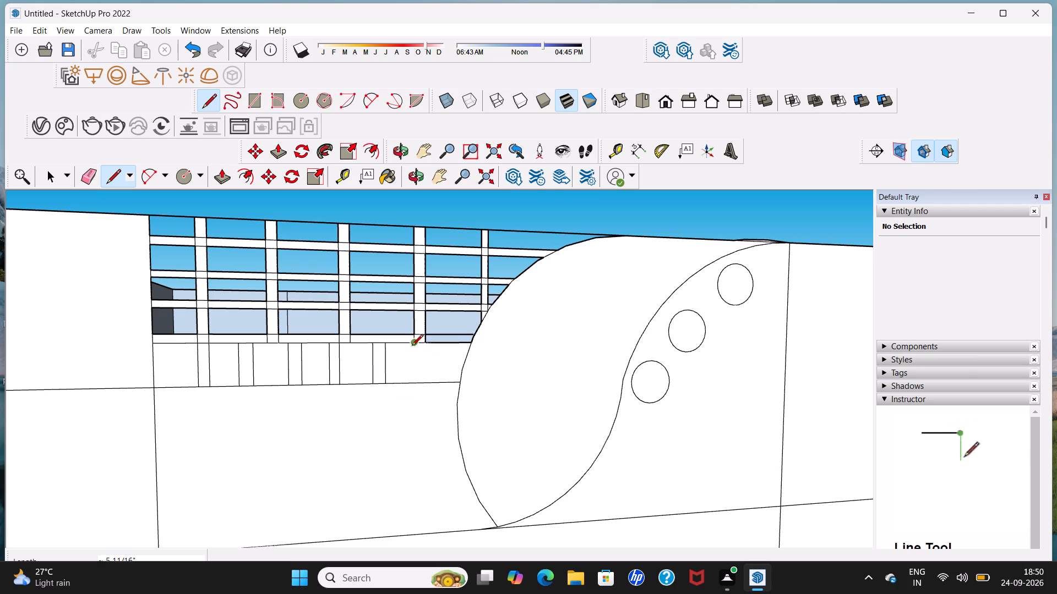
{"action": "left_click", "coordinate": [416, 381]}
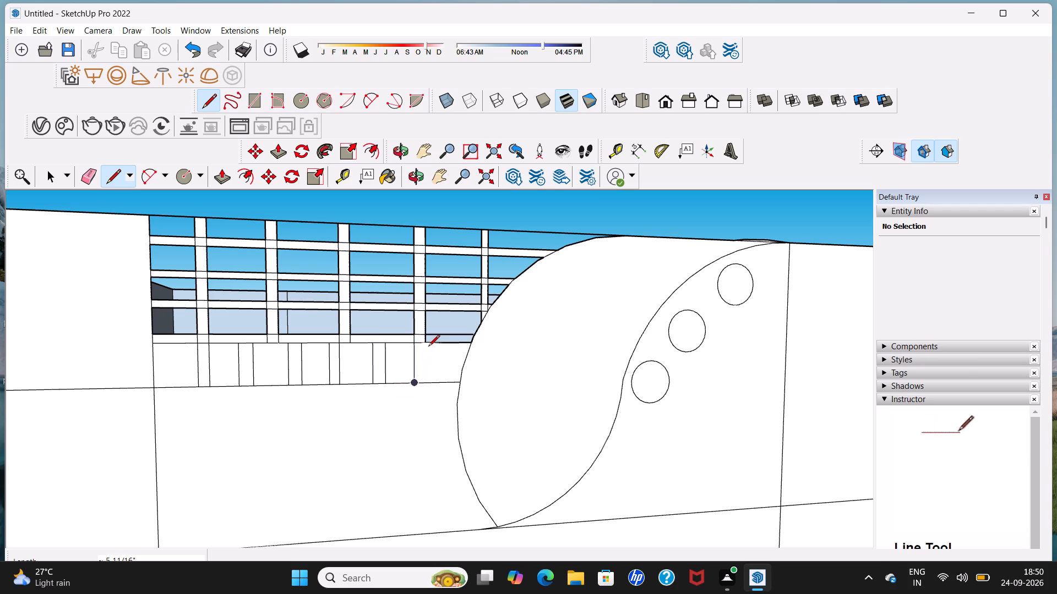
{"action": "left_click", "coordinate": [426, 345]}
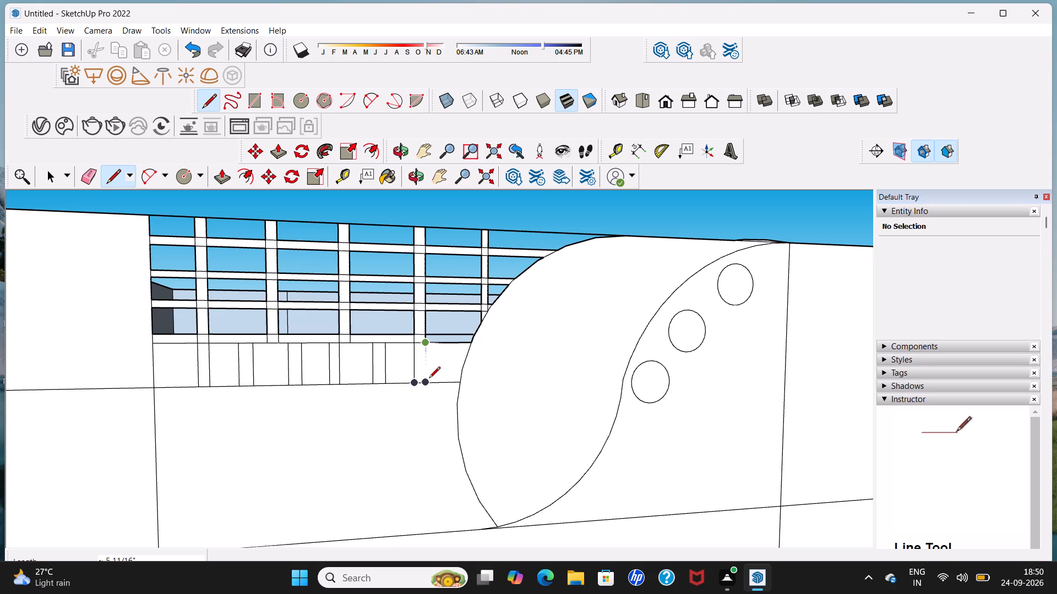
{"action": "left_click", "coordinate": [429, 380]}
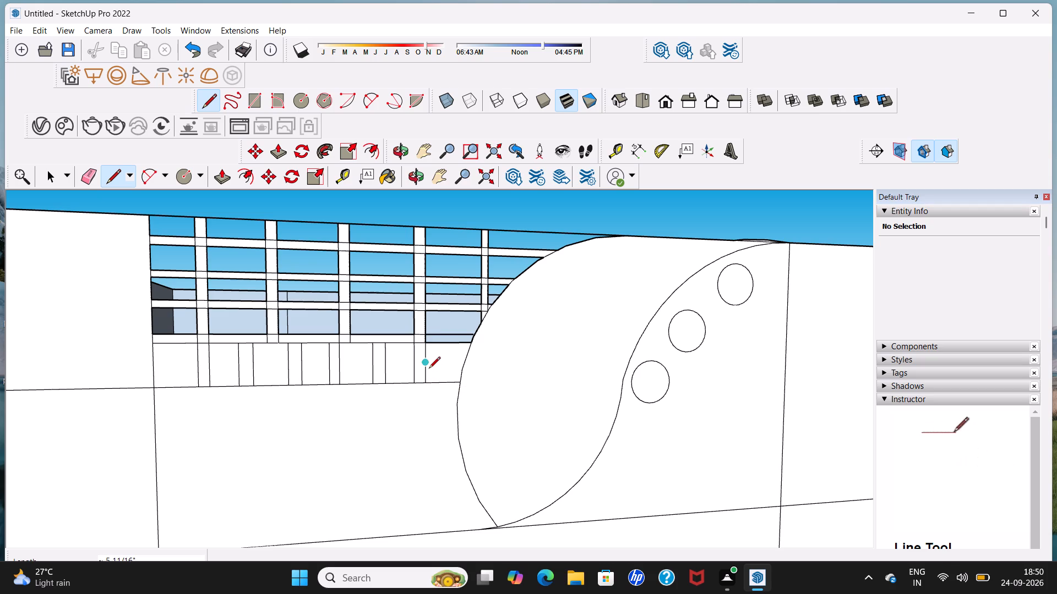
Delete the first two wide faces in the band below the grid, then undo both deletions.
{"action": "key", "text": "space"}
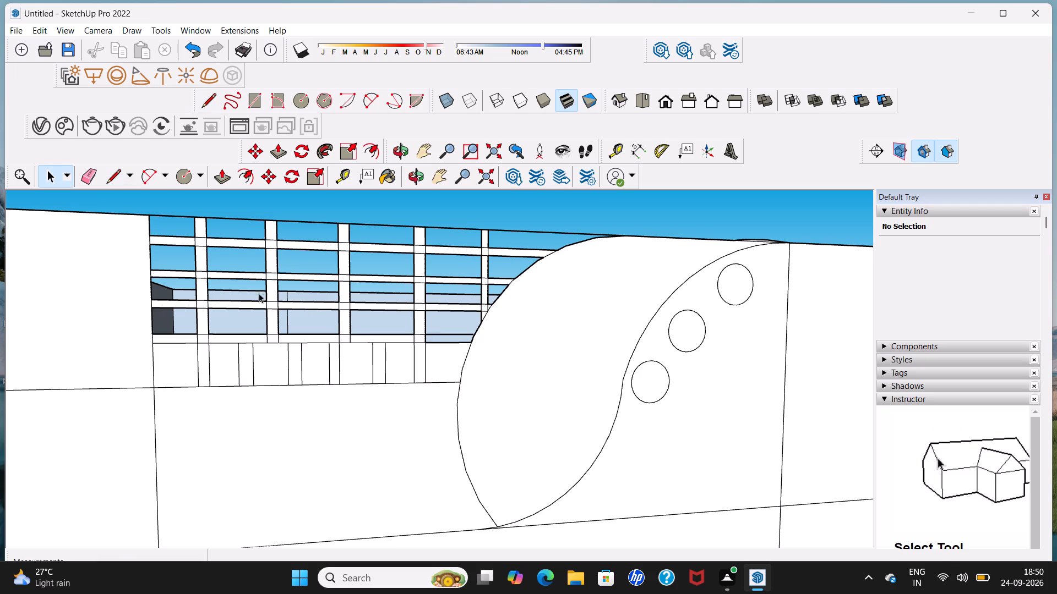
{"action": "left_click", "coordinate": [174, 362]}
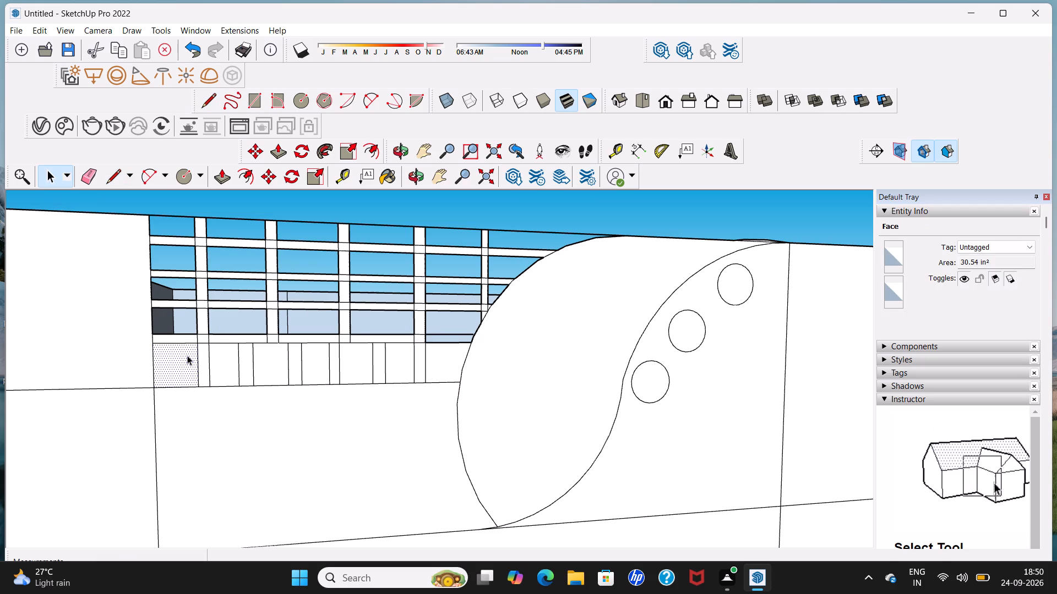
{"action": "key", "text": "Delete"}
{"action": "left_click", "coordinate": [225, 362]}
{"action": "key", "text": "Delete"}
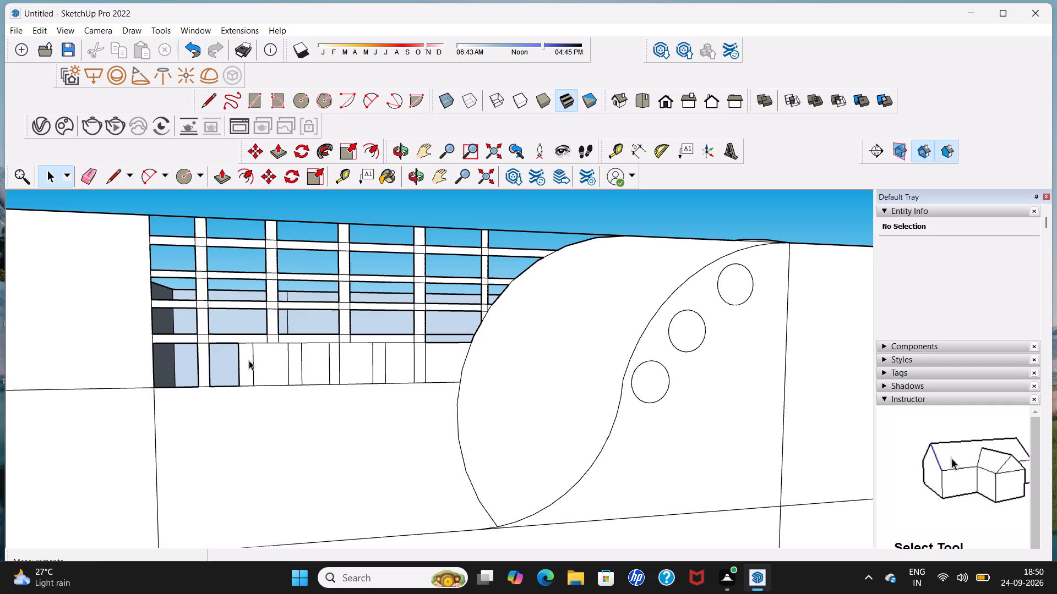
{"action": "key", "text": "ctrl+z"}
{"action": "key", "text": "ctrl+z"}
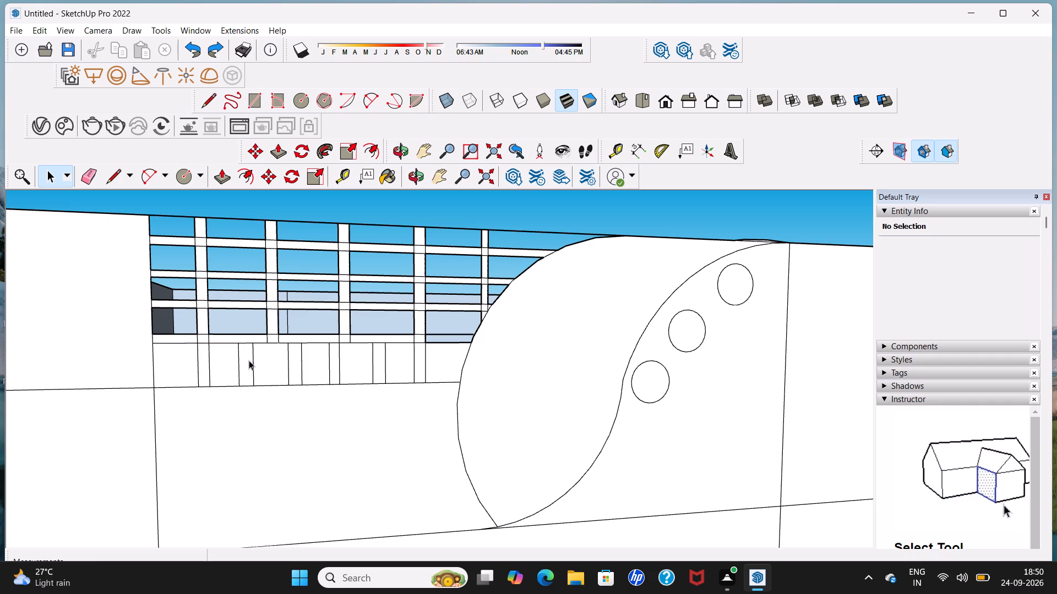
Delete the six narrow faces between the paired vertical lines in the band below the grid to open slots.
{"action": "left_click", "coordinate": [204, 356]}
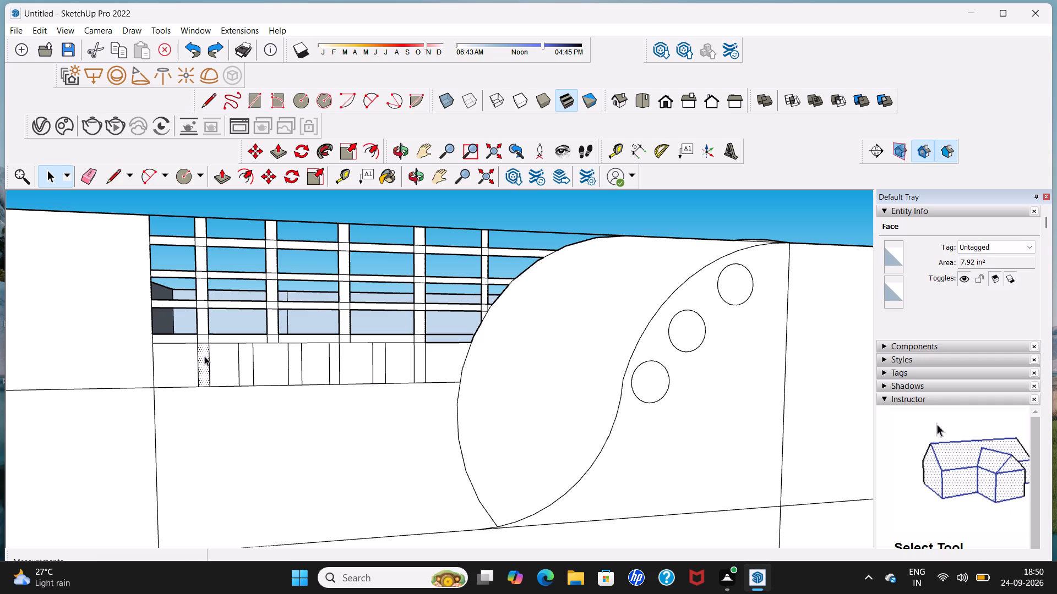
{"action": "key", "text": "Delete"}
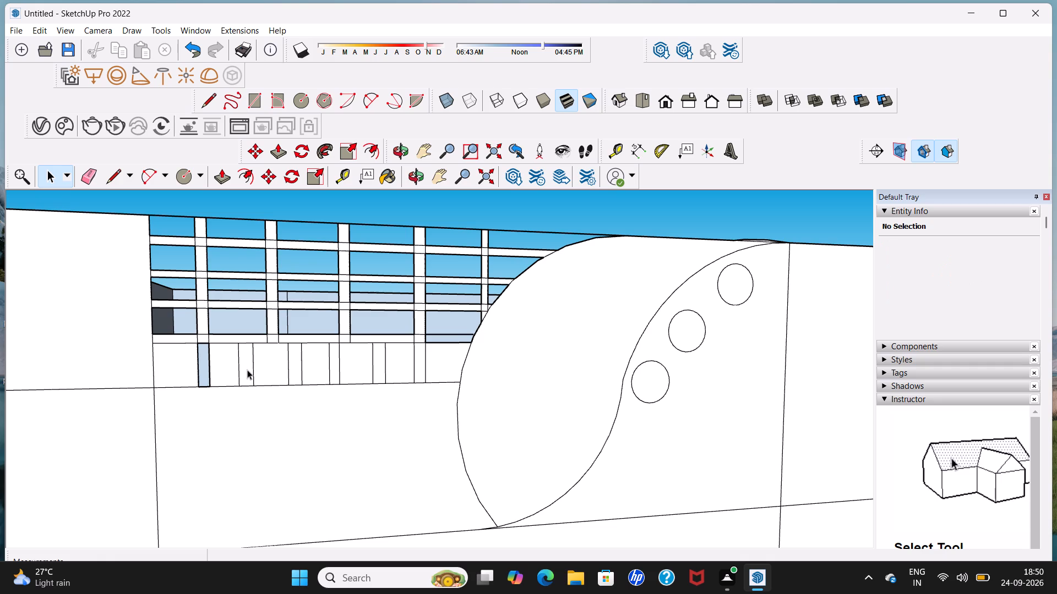
{"action": "left_click", "coordinate": [247, 370]}
{"action": "key", "text": "Delete"}
{"action": "left_click", "coordinate": [295, 365]}
{"action": "key", "text": "Delete"}
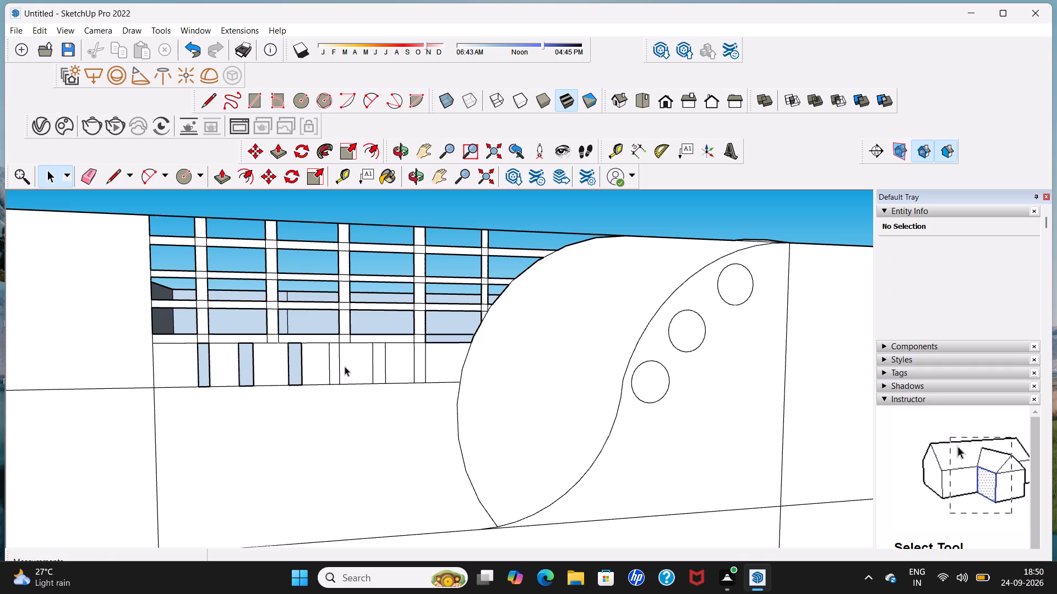
{"action": "left_click", "coordinate": [335, 370]}
{"action": "key", "text": "Delete"}
{"action": "left_click", "coordinate": [378, 357]}
{"action": "key", "text": "Delete"}
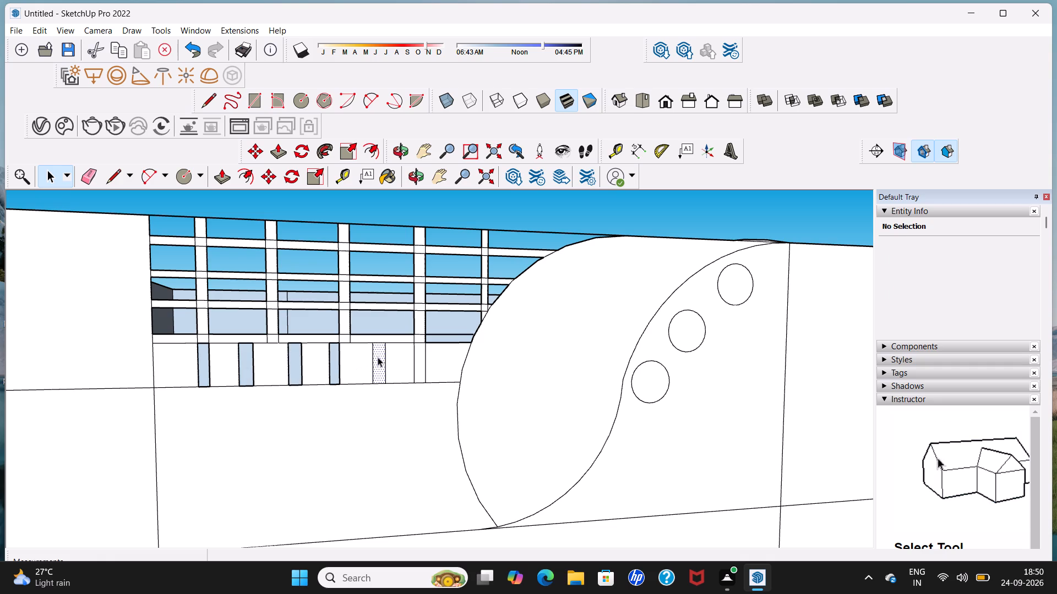
{"action": "key", "text": "Delete"}
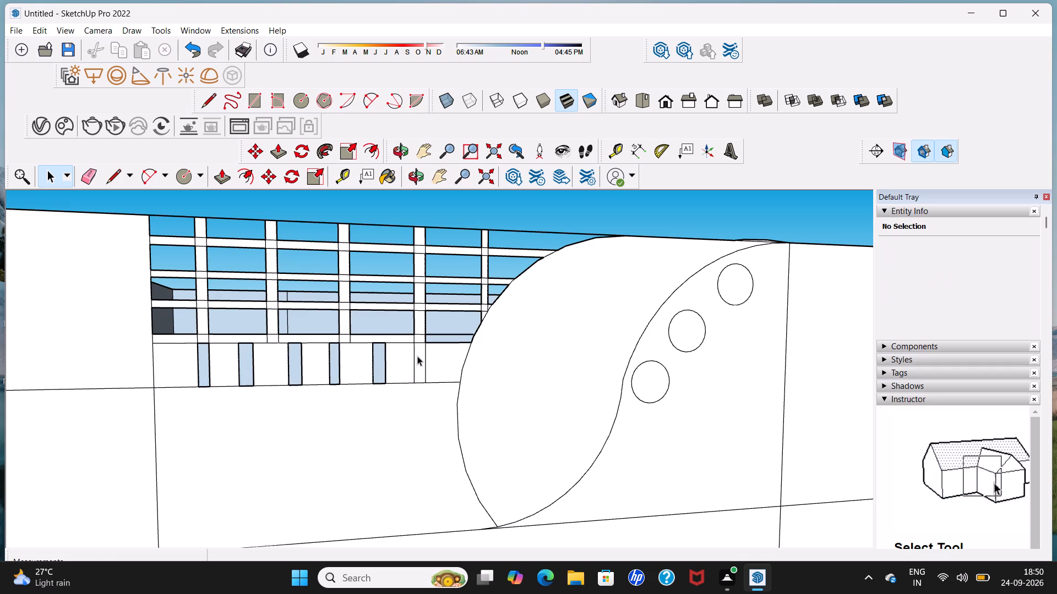
{"action": "left_click", "coordinate": [421, 355]}
{"action": "key", "text": "Delete"}
Delete the horizontal edge crossing the plain wall panel beside the strip grid, at the slot band's base level.
{"action": "scroll", "coordinate": [421, 355], "scroll_direction": "down", "scroll_amount": 10}
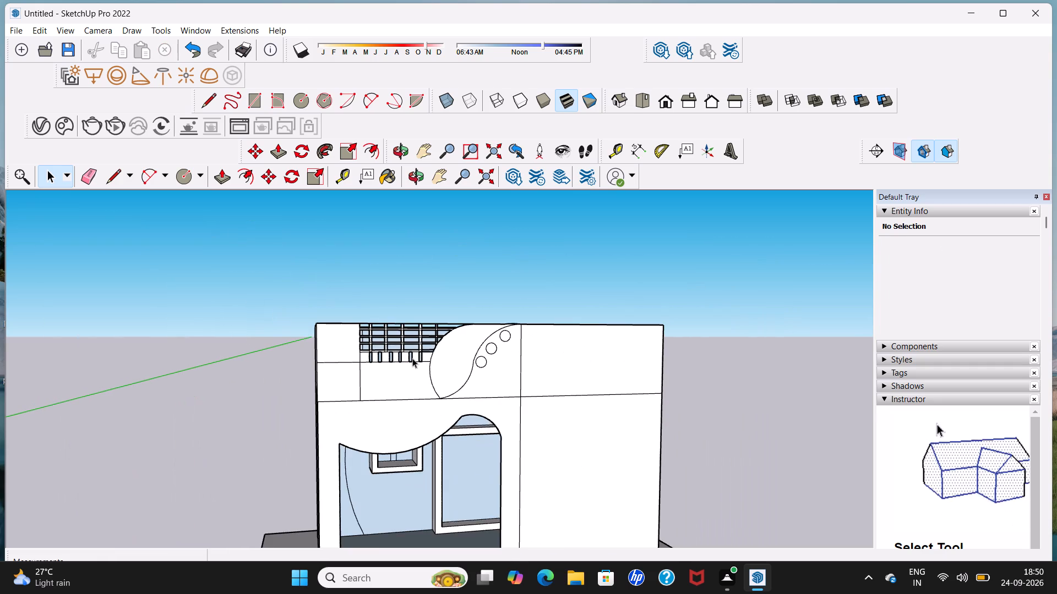
{"action": "scroll", "coordinate": [396, 365], "scroll_direction": "up", "scroll_amount": 4}
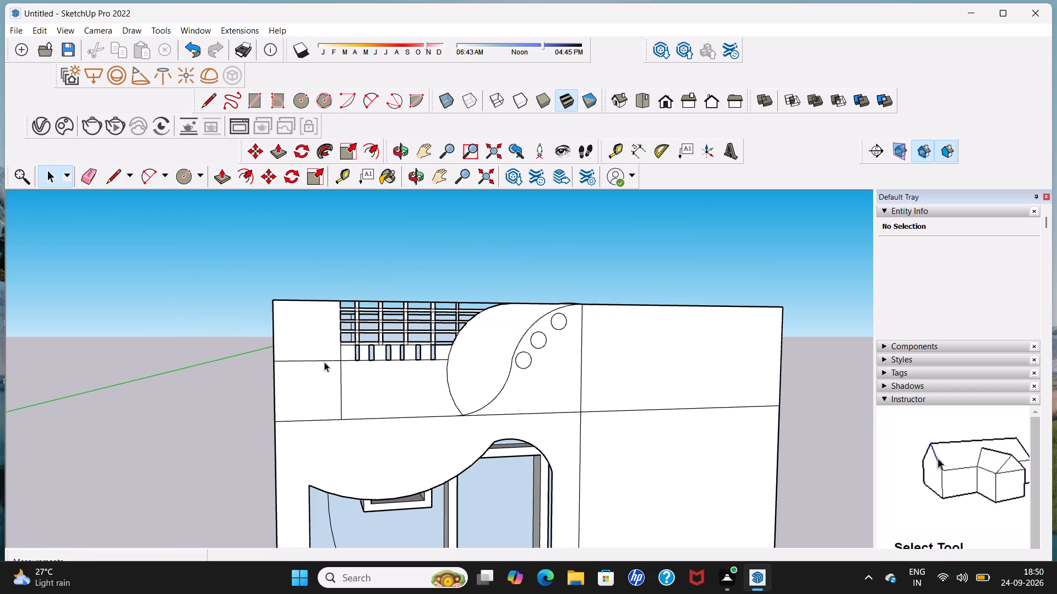
{"action": "left_click", "coordinate": [325, 360]}
{"action": "key", "text": "Delete"}
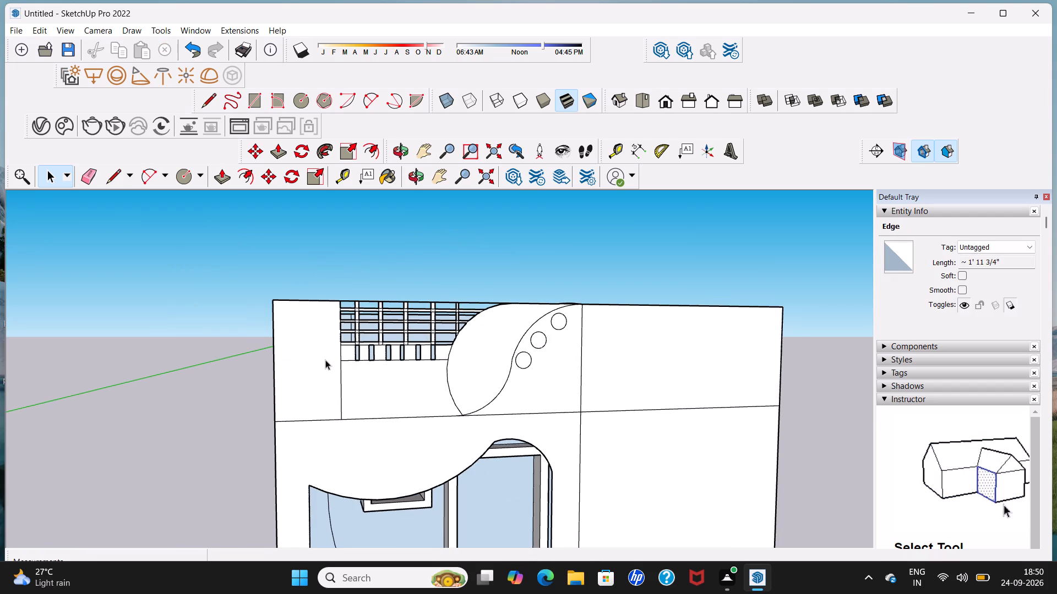
Draw a horizontal line near the top of the plain wall panel, from the building's corner edge to the strip grid's edge.
{"action": "scroll", "coordinate": [325, 360], "scroll_direction": "down", "scroll_amount": 1}
{"action": "middle_click_drag", "start_coordinate": [326, 360], "coordinate": [402, 368]}
{"action": "scroll", "coordinate": [367, 345], "scroll_direction": "up", "scroll_amount": 1}
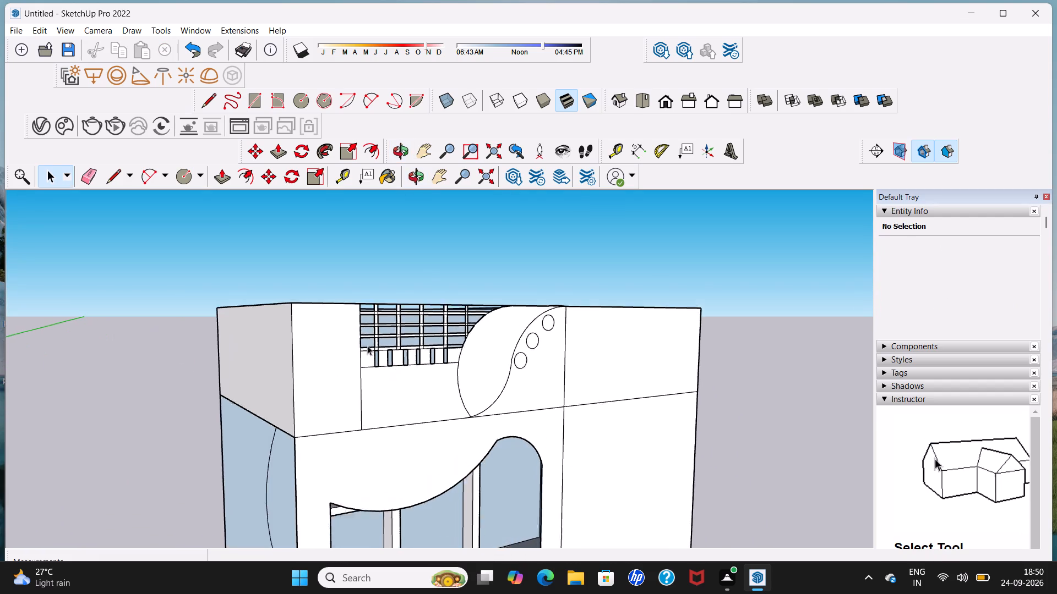
{"action": "scroll", "coordinate": [367, 345], "scroll_direction": "up", "scroll_amount": 1}
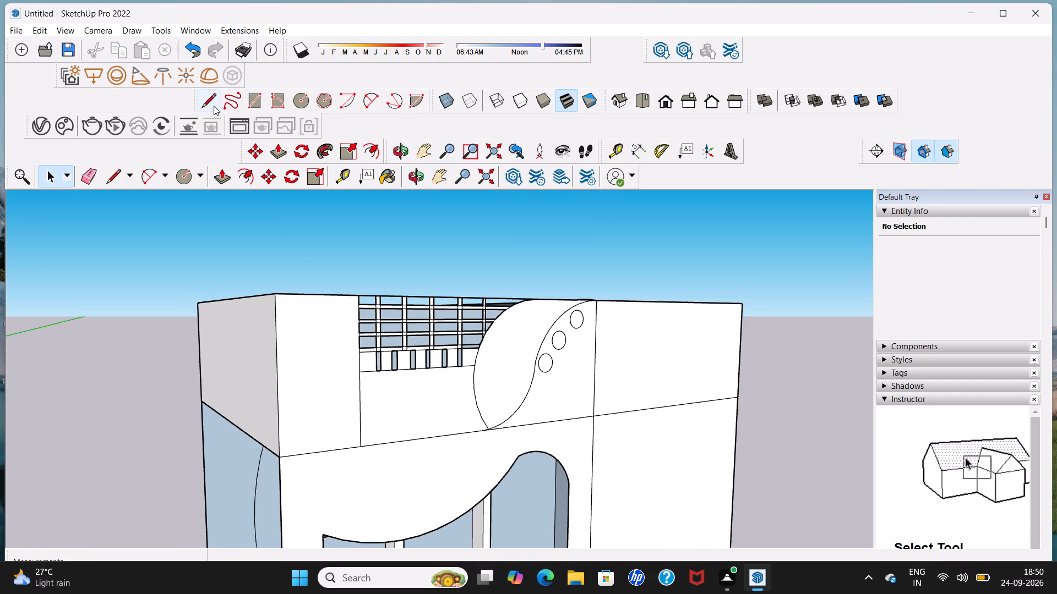
{"action": "left_click", "coordinate": [213, 106]}
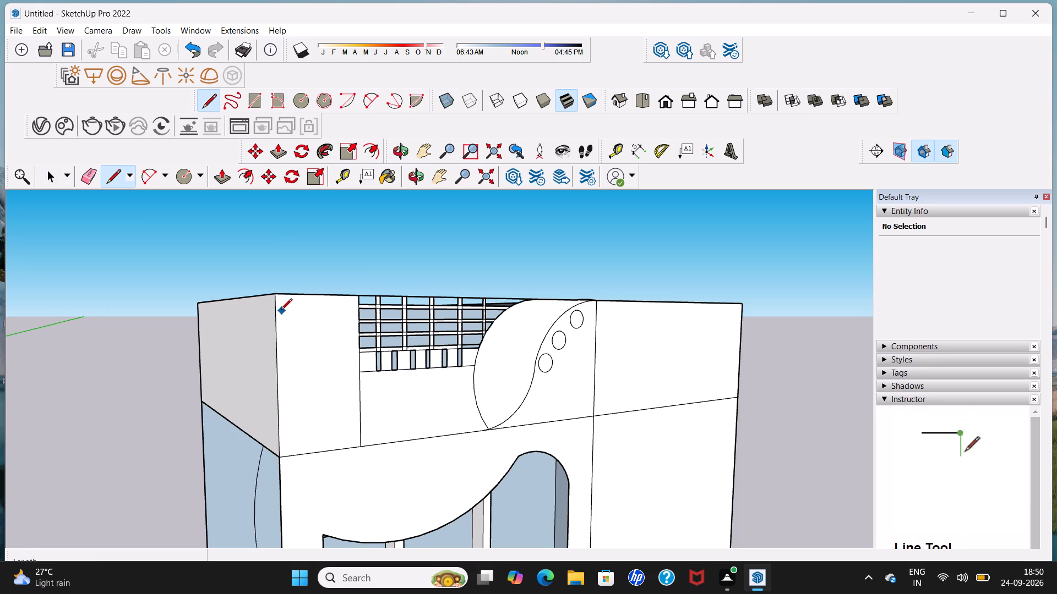
{"action": "left_click", "coordinate": [277, 309]}
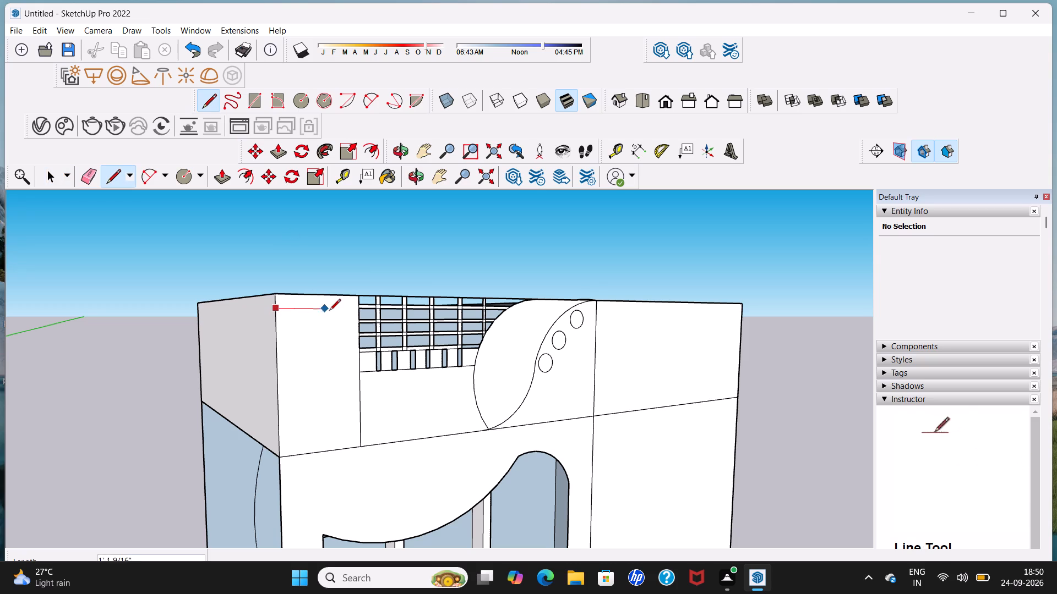
{"action": "left_click", "coordinate": [362, 311]}
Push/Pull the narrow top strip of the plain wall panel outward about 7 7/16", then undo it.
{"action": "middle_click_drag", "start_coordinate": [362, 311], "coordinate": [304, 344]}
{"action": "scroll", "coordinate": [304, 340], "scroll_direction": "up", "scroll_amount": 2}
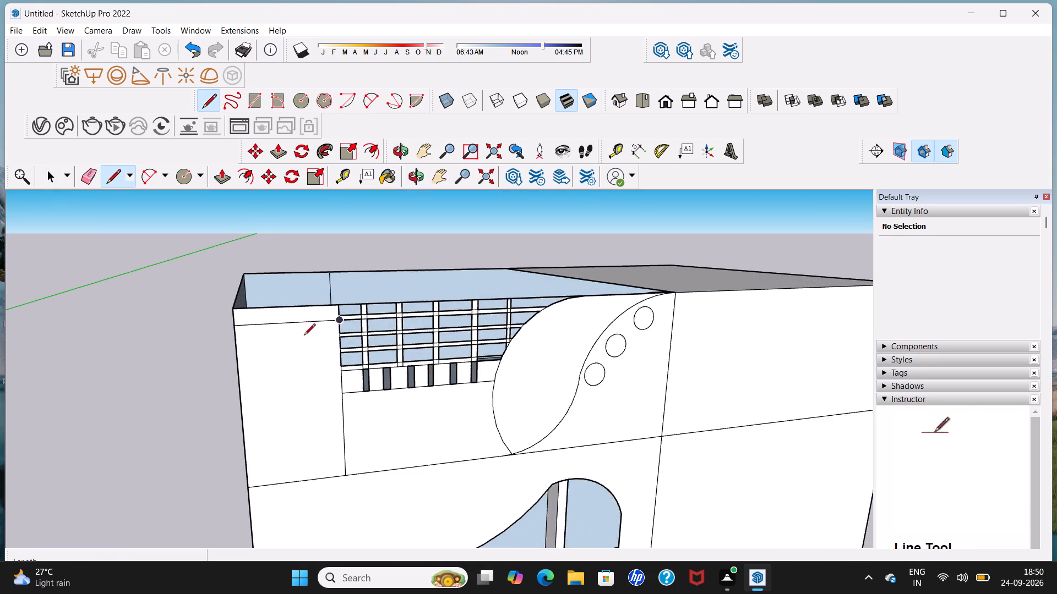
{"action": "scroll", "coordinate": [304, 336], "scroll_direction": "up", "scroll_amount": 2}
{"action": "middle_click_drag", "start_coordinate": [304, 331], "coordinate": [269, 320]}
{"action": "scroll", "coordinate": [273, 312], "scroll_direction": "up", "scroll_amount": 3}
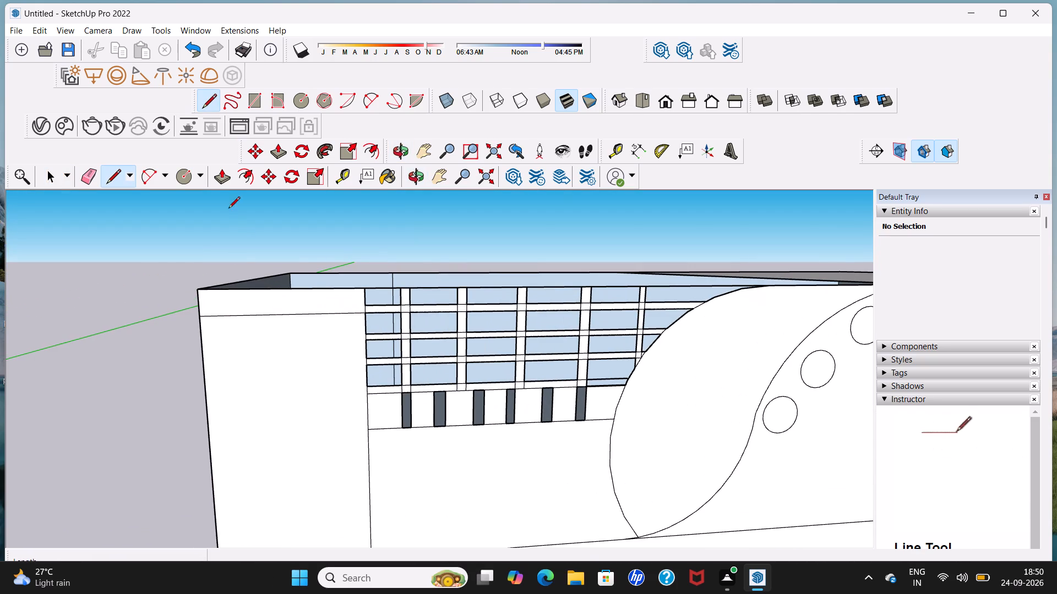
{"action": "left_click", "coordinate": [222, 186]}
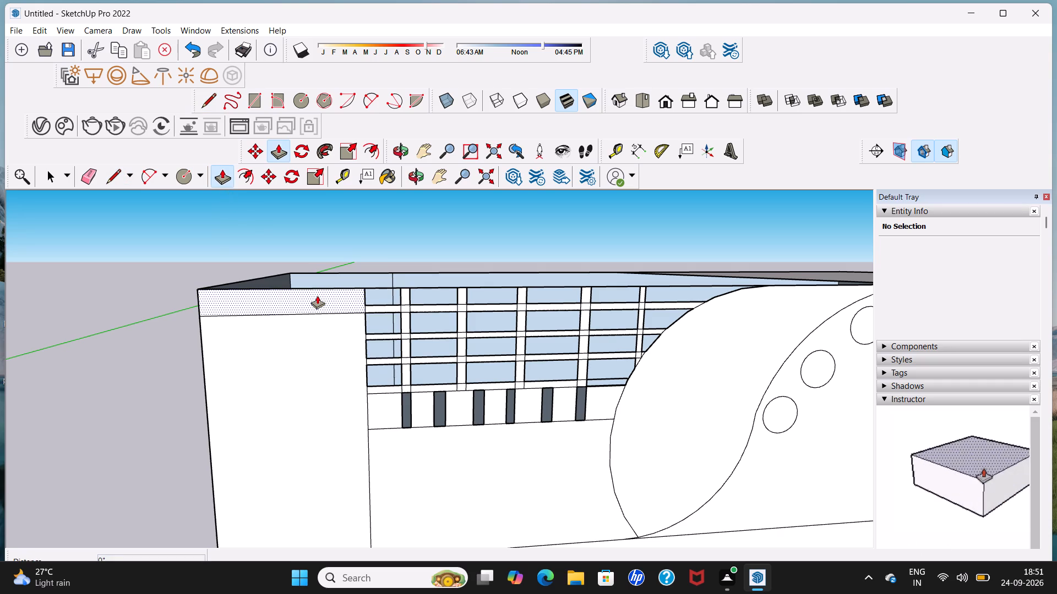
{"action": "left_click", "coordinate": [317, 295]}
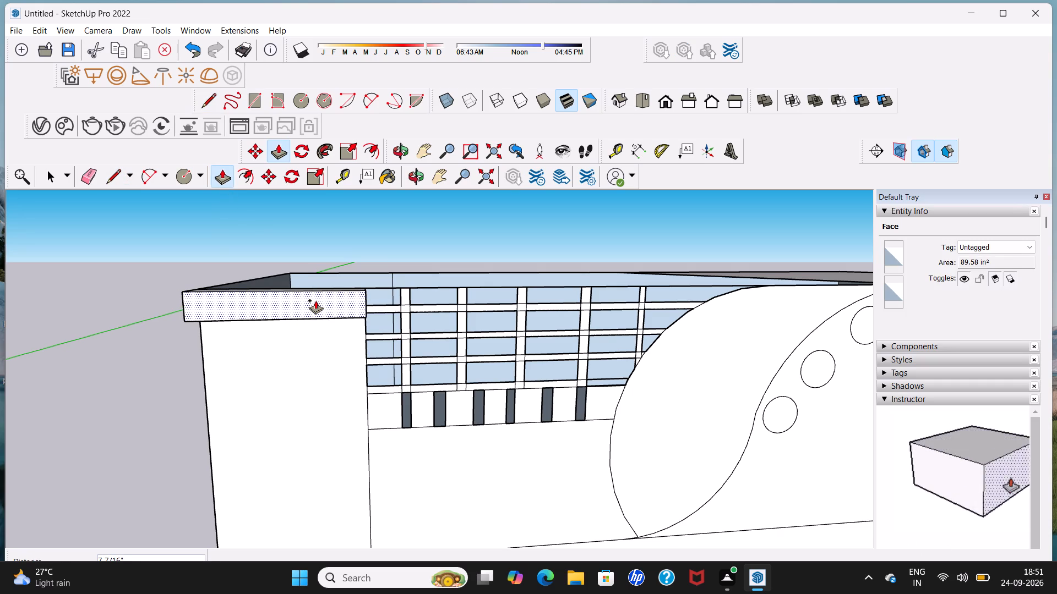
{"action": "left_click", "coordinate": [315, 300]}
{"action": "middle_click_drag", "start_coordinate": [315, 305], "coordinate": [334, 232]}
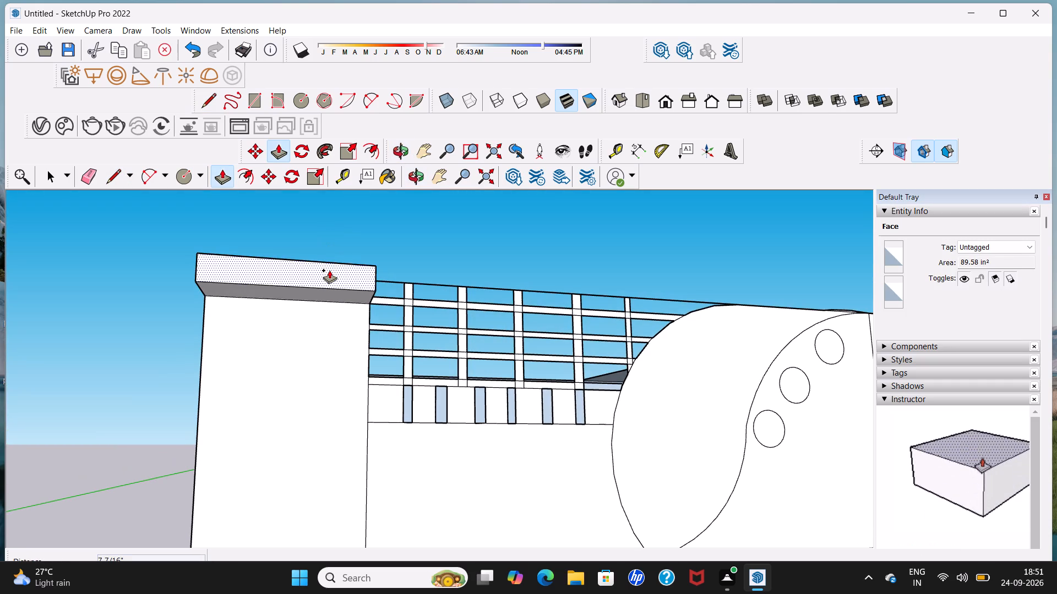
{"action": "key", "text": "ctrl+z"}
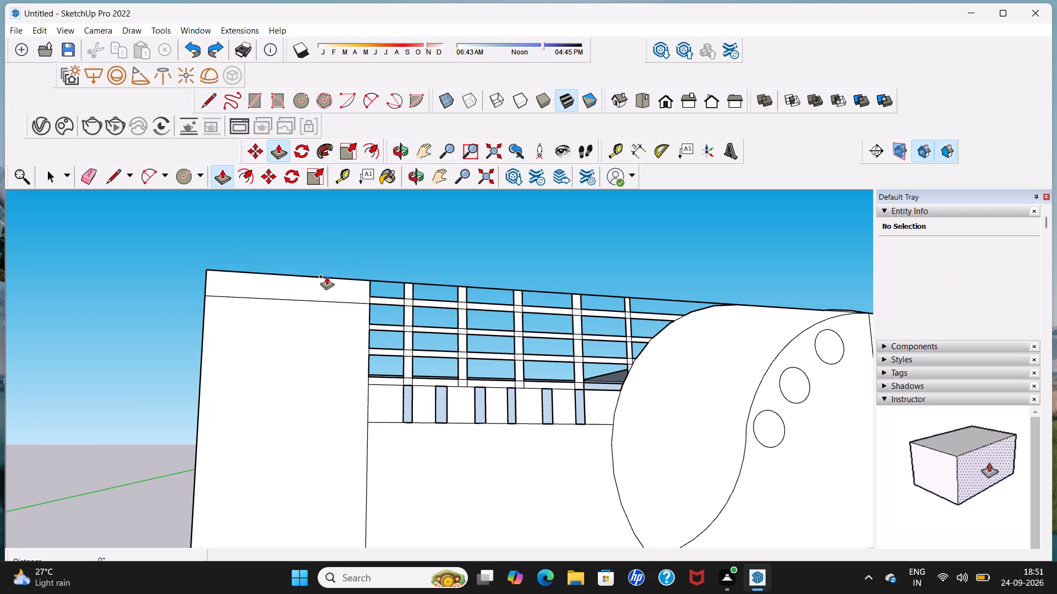
Push/Pull the narrow top strip of the plain wall panel outward about 3 5/8".
{"action": "left_click", "coordinate": [326, 279]}
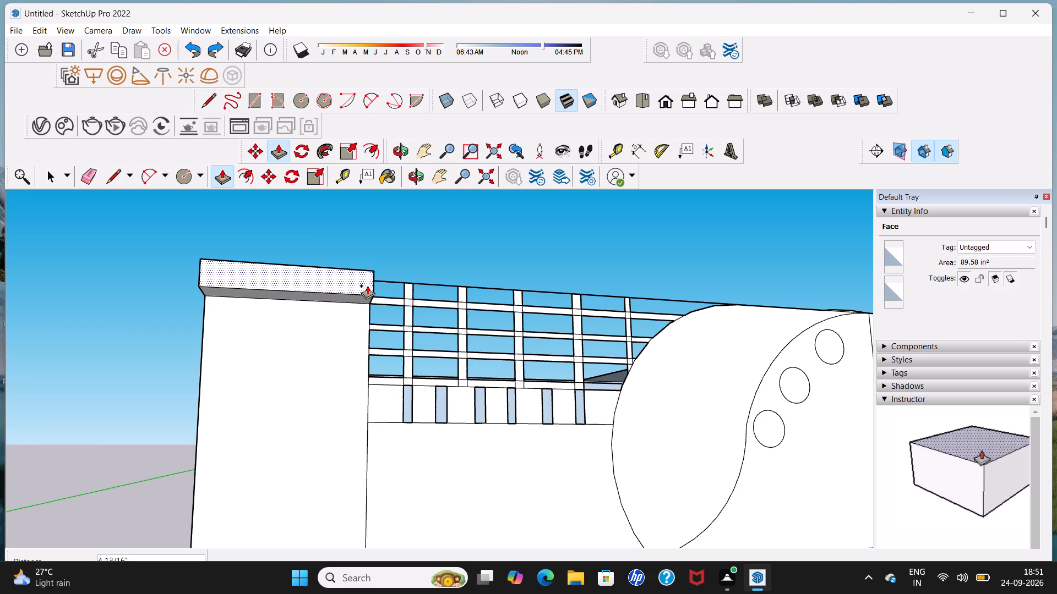
{"action": "left_click", "coordinate": [364, 287]}
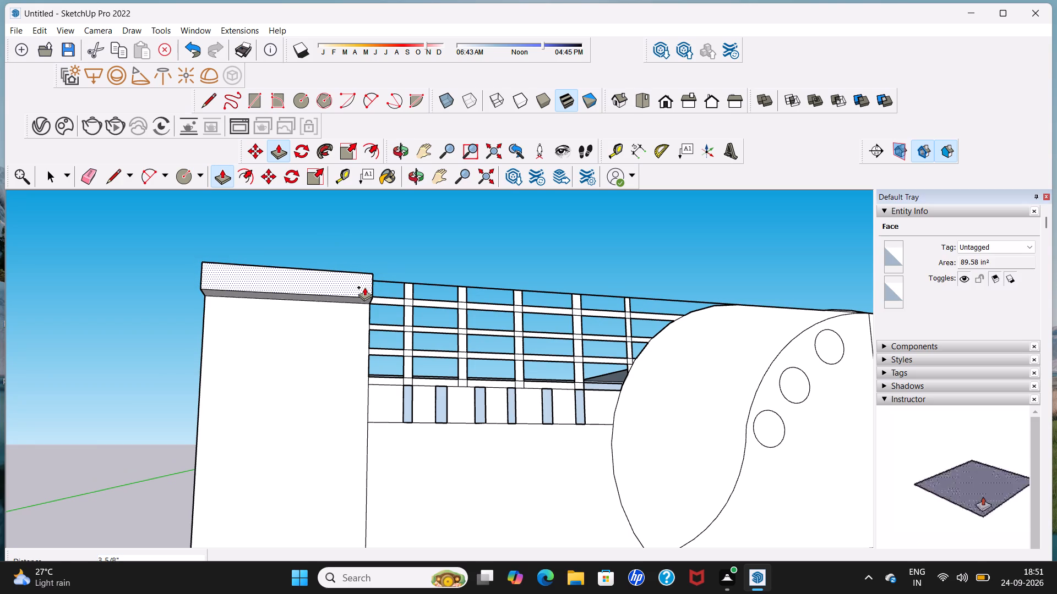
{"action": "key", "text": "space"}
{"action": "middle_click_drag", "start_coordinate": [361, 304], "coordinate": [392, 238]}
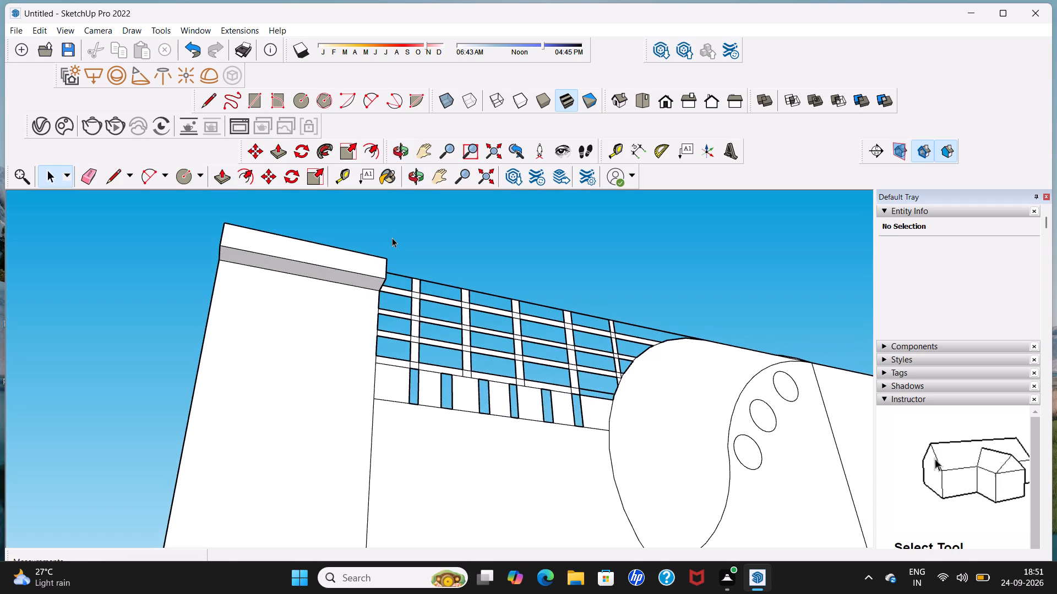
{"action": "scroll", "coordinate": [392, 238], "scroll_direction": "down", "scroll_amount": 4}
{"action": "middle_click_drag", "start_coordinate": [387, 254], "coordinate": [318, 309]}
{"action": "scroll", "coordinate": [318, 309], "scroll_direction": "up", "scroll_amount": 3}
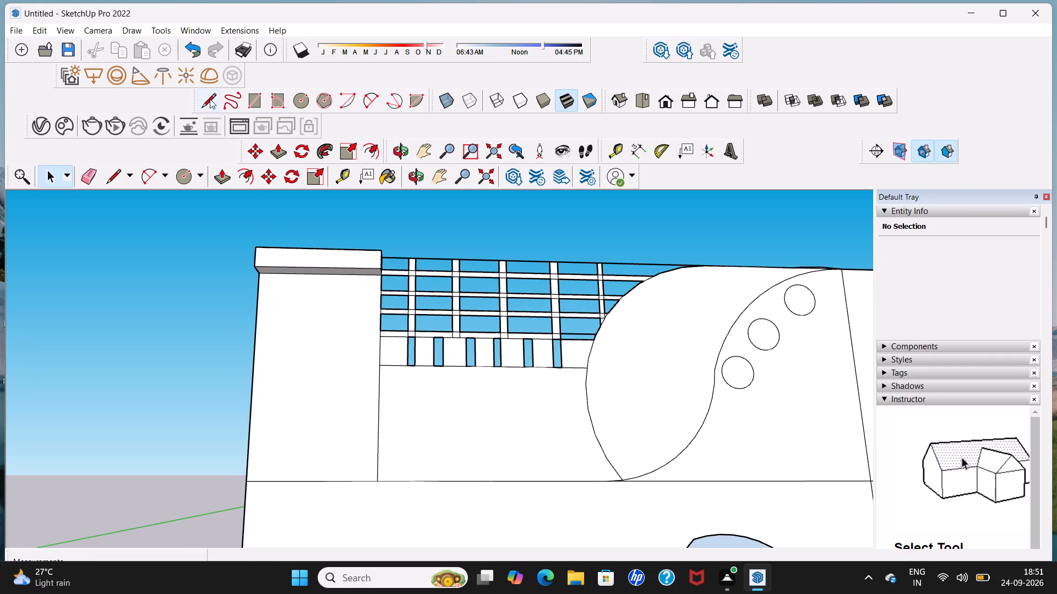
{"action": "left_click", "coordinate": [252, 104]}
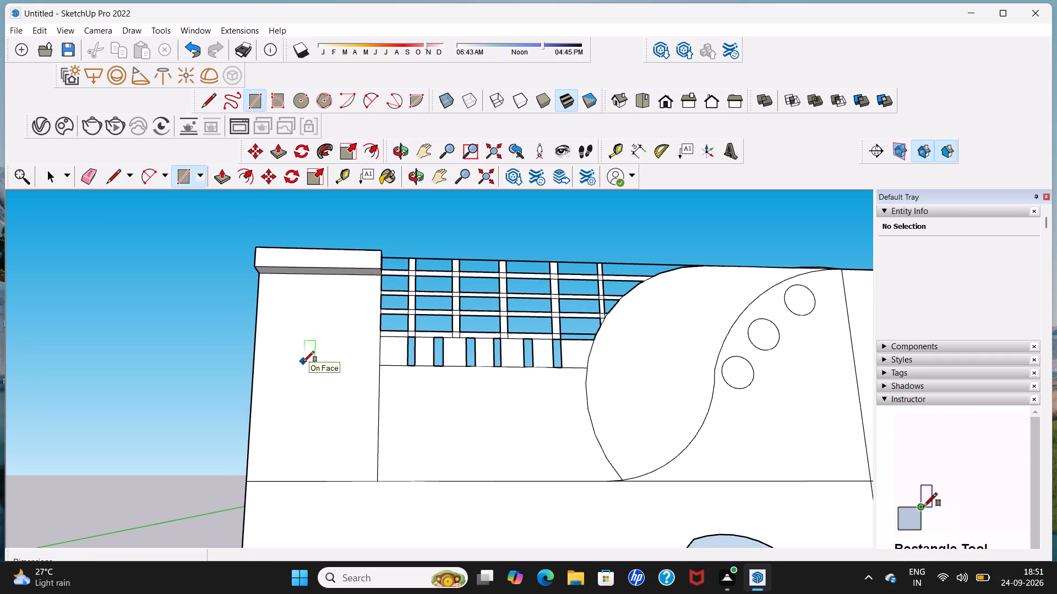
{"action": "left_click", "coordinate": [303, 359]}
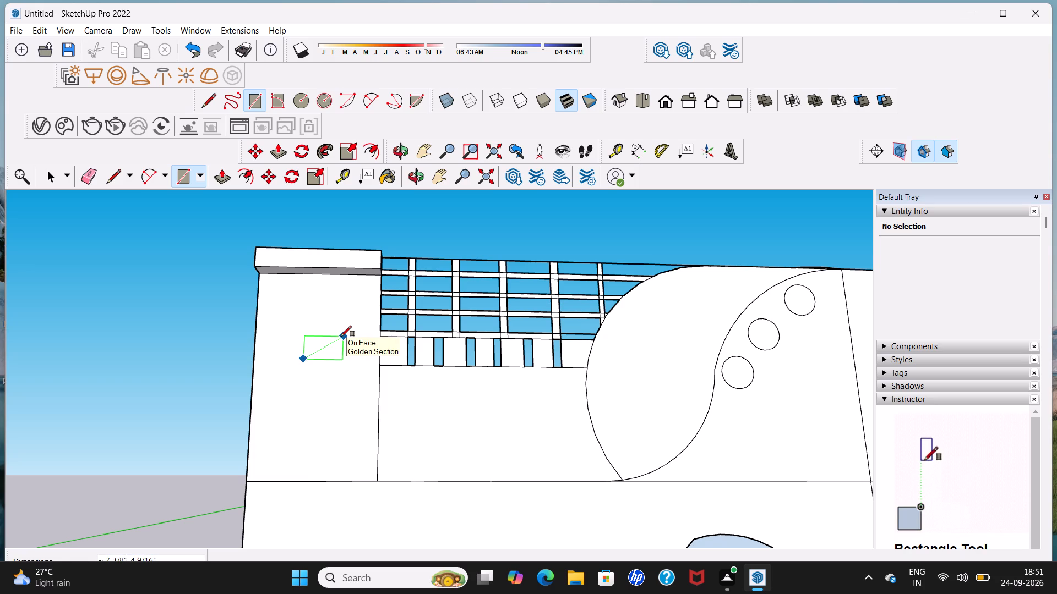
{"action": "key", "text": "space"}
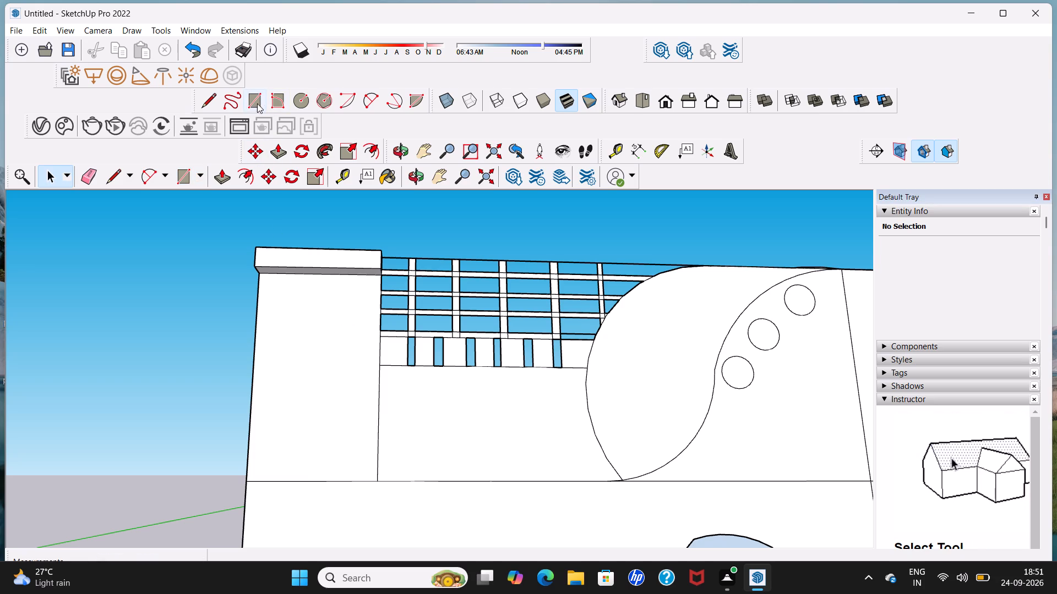
Draw a 7 1/2" square on the plain wall panel, below the projecting top band.
{"action": "left_click", "coordinate": [255, 103]}
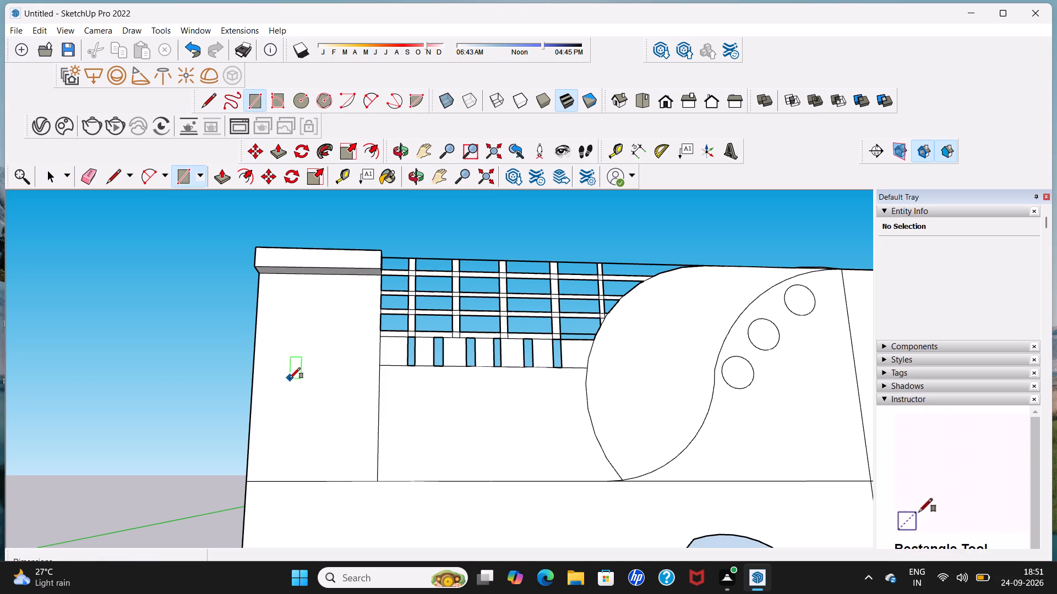
{"action": "left_click", "coordinate": [296, 373]}
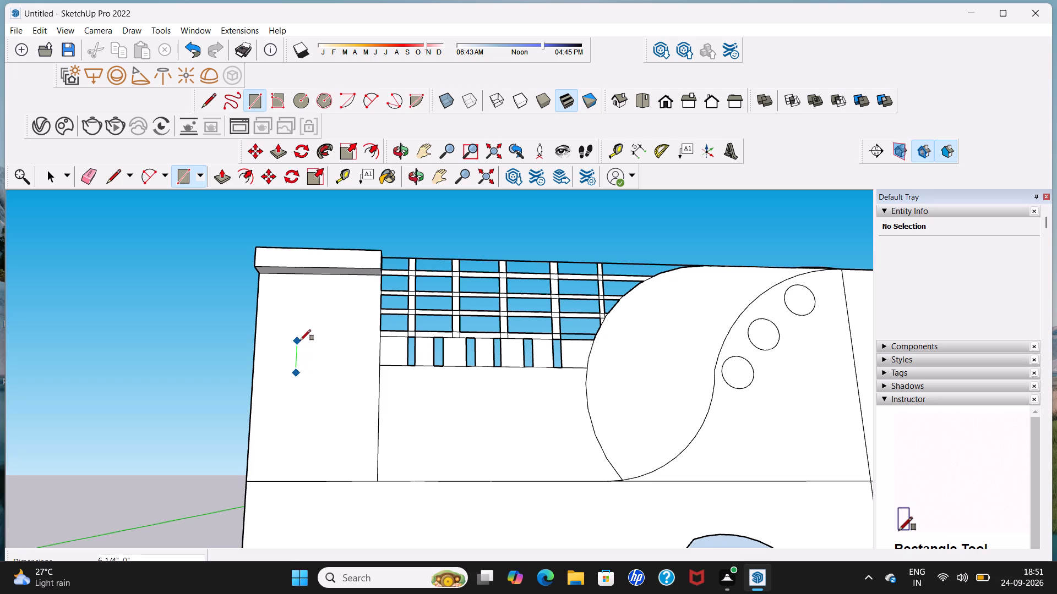
{"action": "left_click", "coordinate": [337, 338]}
Offset the square outward about 1 9/16" to form a frame outline around it.
{"action": "left_click", "coordinate": [375, 152]}
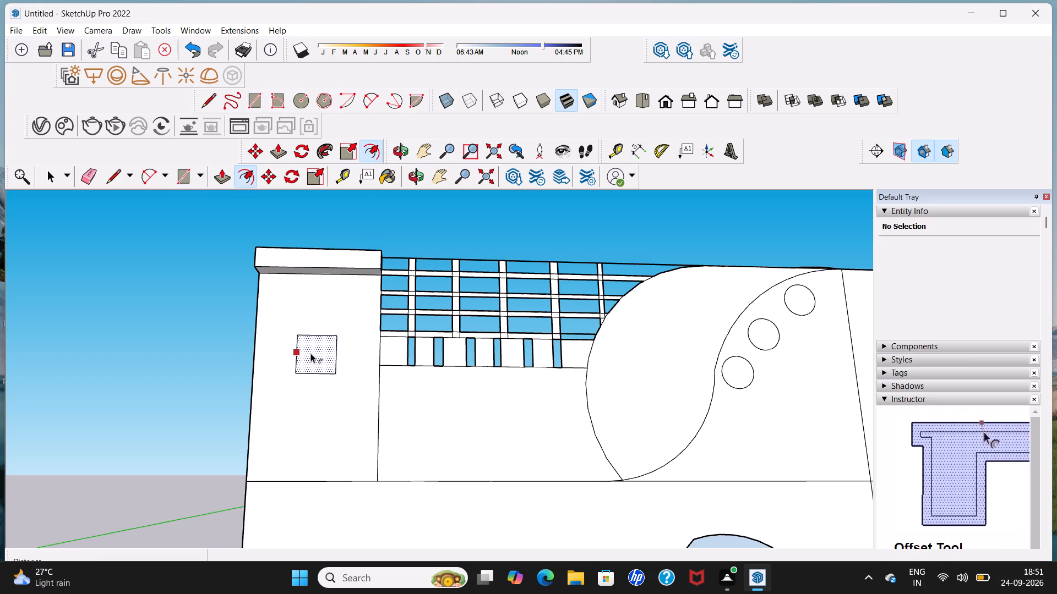
{"action": "left_click", "coordinate": [313, 351]}
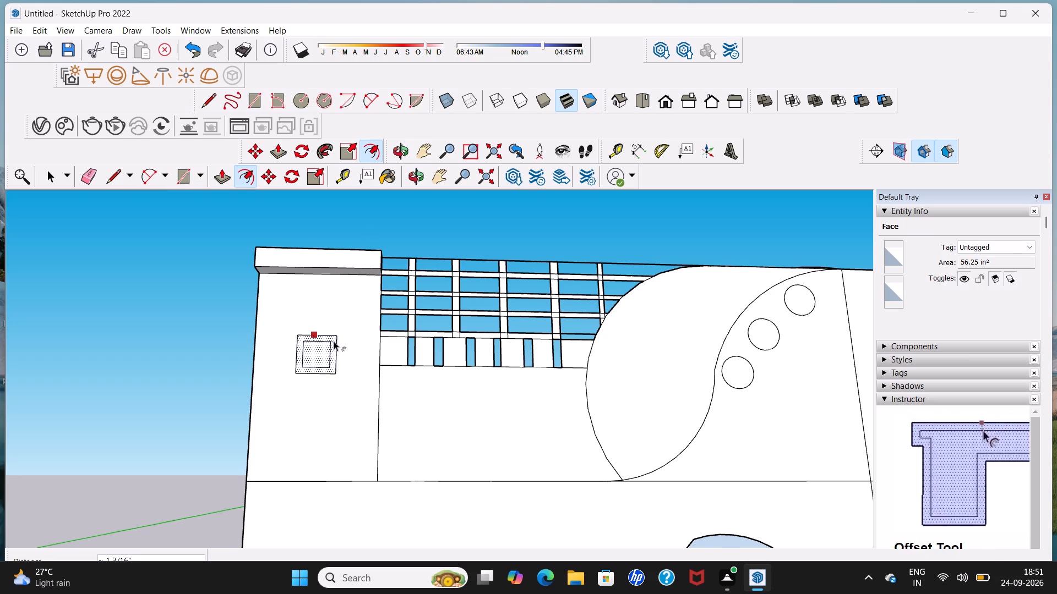
{"action": "left_click", "coordinate": [361, 328]}
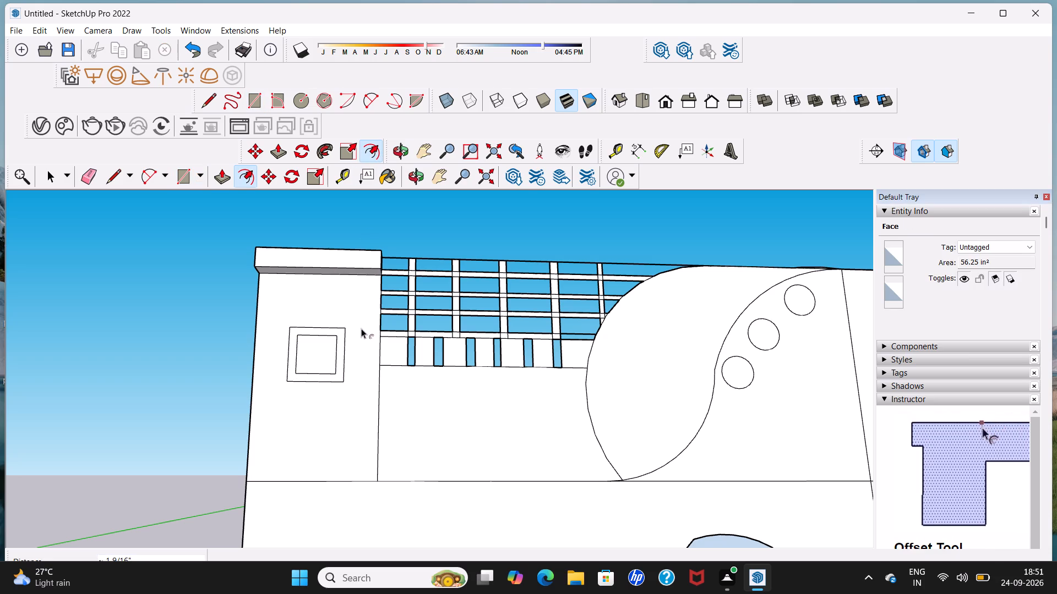
{"action": "key", "text": "space"}
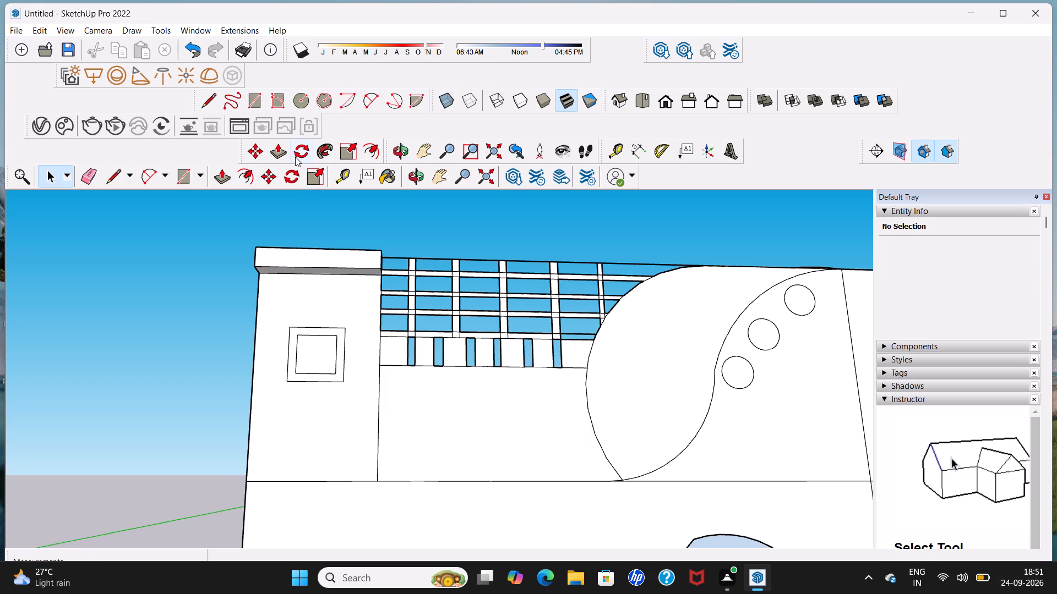
Push/Pull the ring between the two squares outward about 1 7/8" from the wall panel.
{"action": "left_click", "coordinate": [282, 155]}
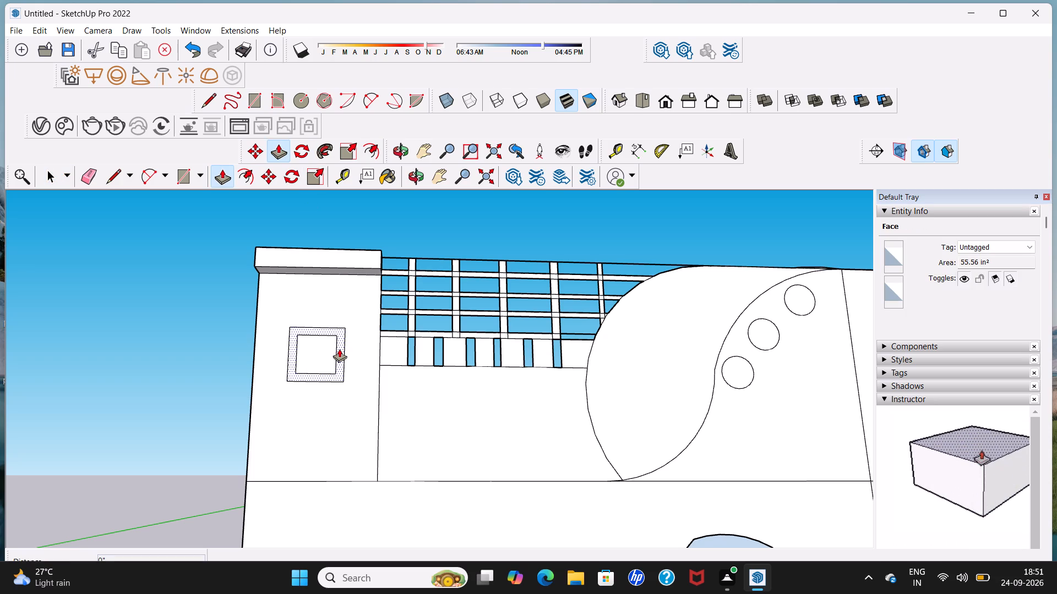
{"action": "left_click", "coordinate": [339, 349]}
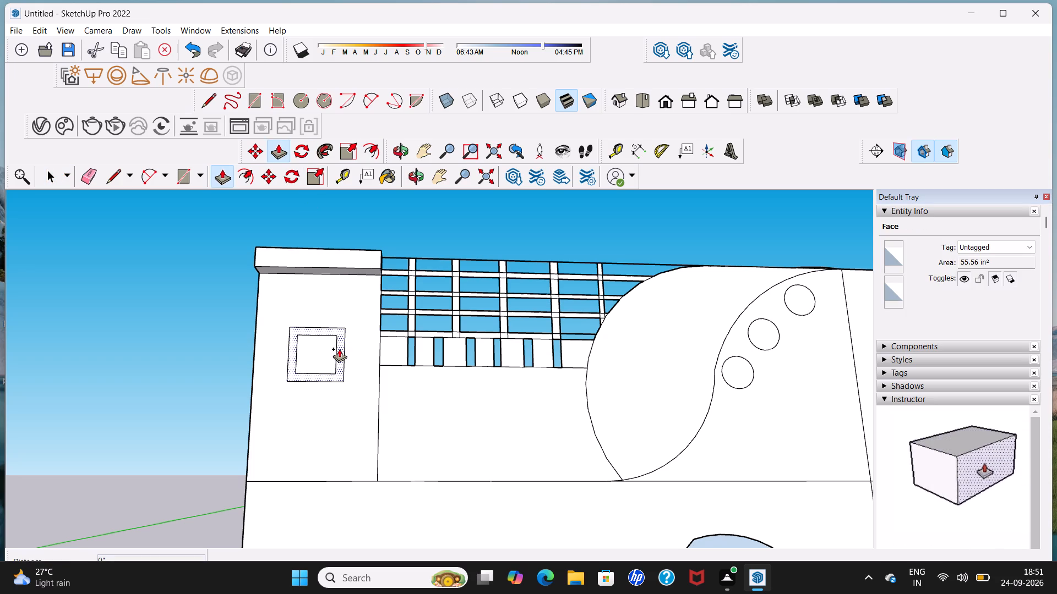
{"action": "middle_click_drag", "start_coordinate": [326, 356], "coordinate": [233, 378]}
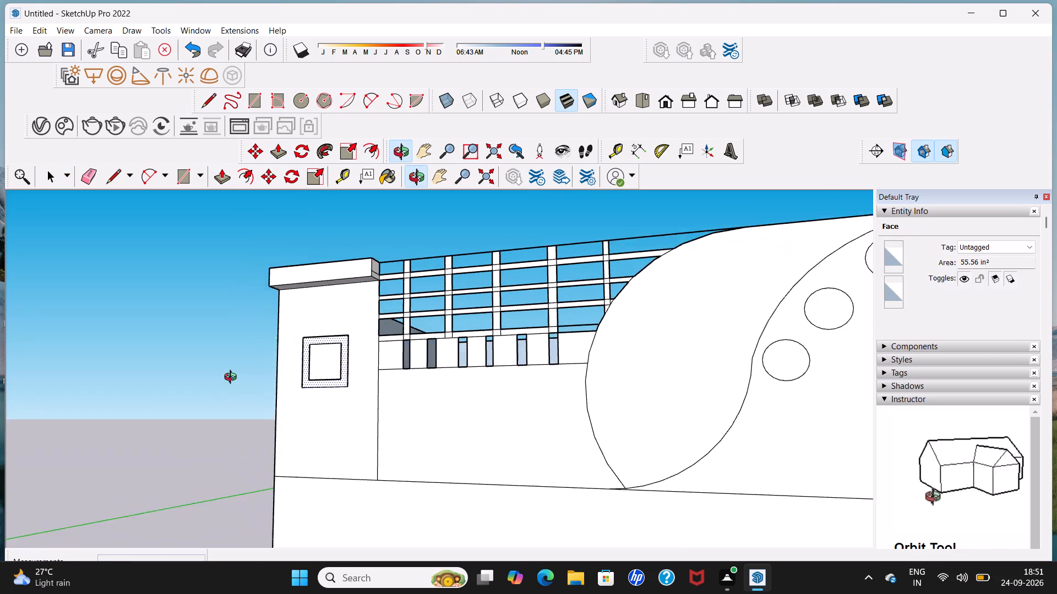
{"action": "middle_click_drag", "start_coordinate": [233, 378], "coordinate": [161, 380]}
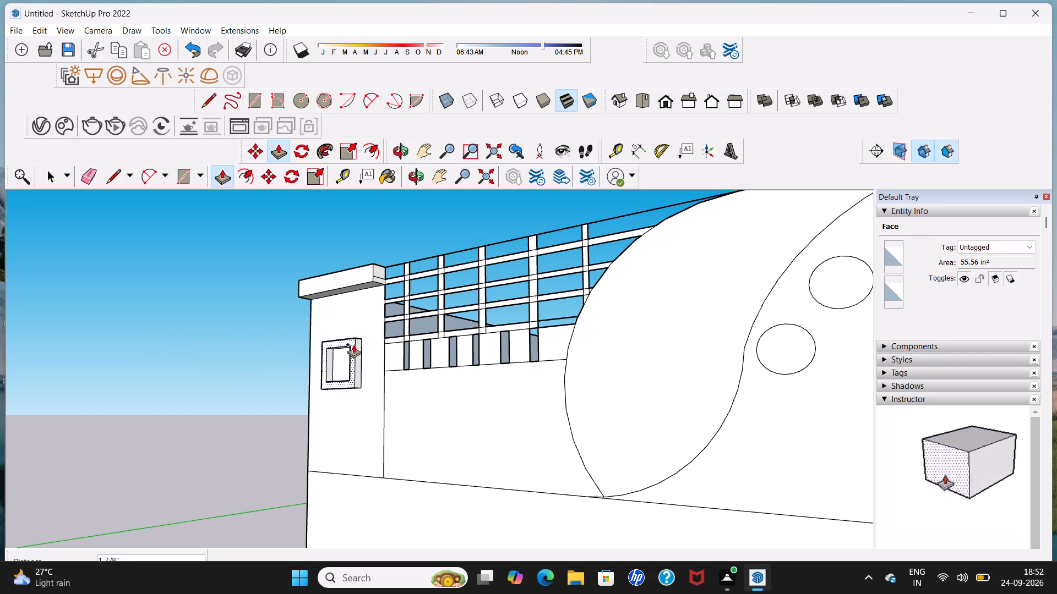
{"action": "left_click", "coordinate": [353, 344]}
{"action": "key", "text": "space"}
Examine the whole building from the front and side, with the square frame and top band in place.
{"action": "middle_click_drag", "start_coordinate": [353, 344], "coordinate": [443, 330]}
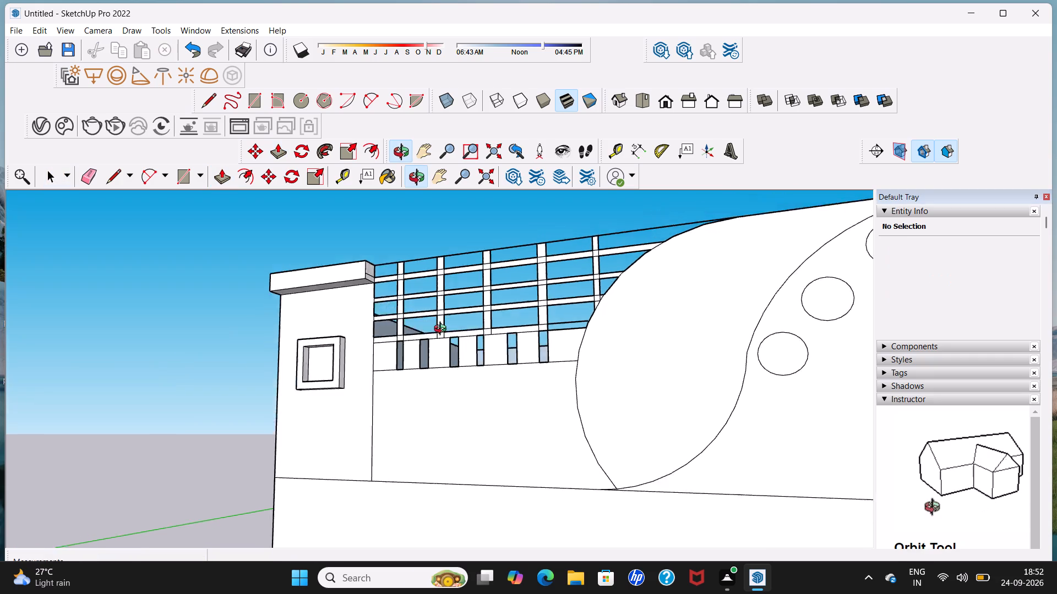
{"action": "middle_click_drag", "start_coordinate": [443, 330], "coordinate": [499, 316]}
{"action": "scroll", "coordinate": [391, 339], "scroll_direction": "down", "scroll_amount": 18}
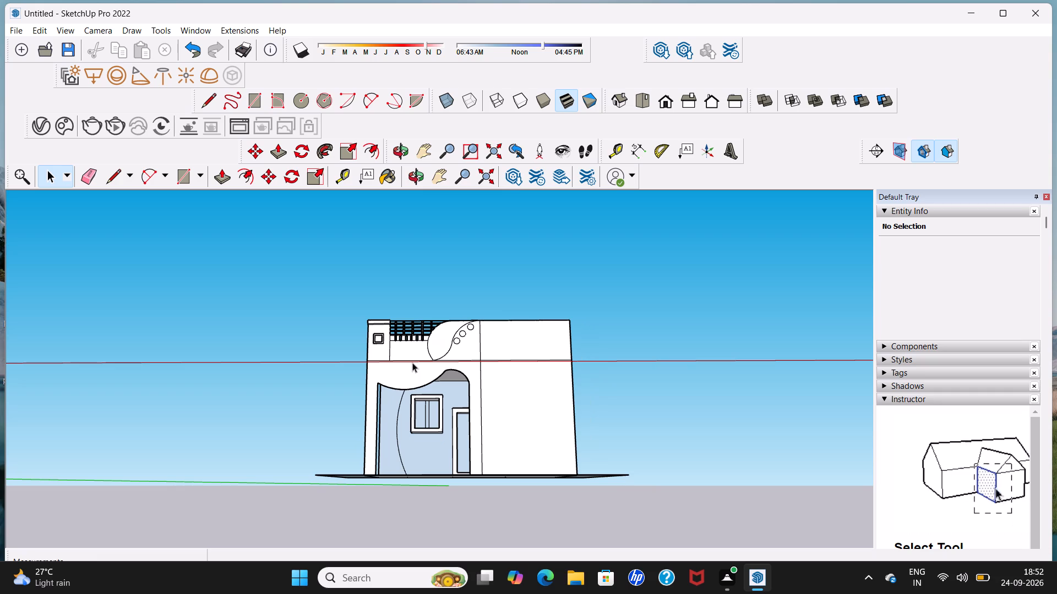
{"action": "middle_click_drag", "start_coordinate": [412, 362], "coordinate": [224, 307], "text": "shift"}
{"action": "middle_click_drag", "start_coordinate": [227, 309], "coordinate": [264, 422]}
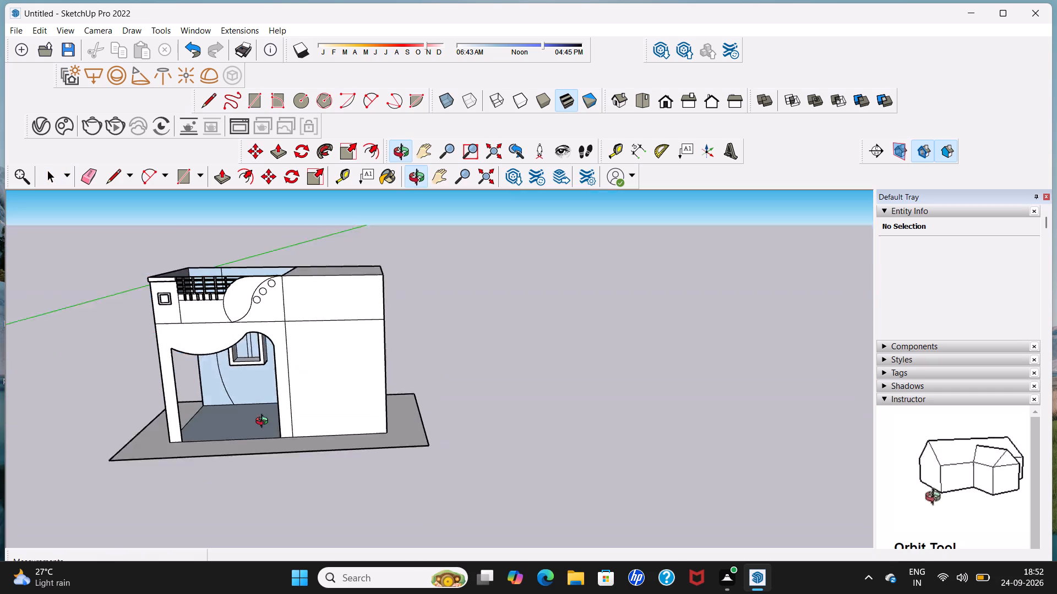
{"action": "middle_click_drag", "start_coordinate": [264, 422], "coordinate": [271, 433]}
{"action": "middle_click_drag", "start_coordinate": [287, 410], "coordinate": [310, 349]}
{"action": "scroll", "coordinate": [310, 349], "scroll_direction": "up", "scroll_amount": 3}
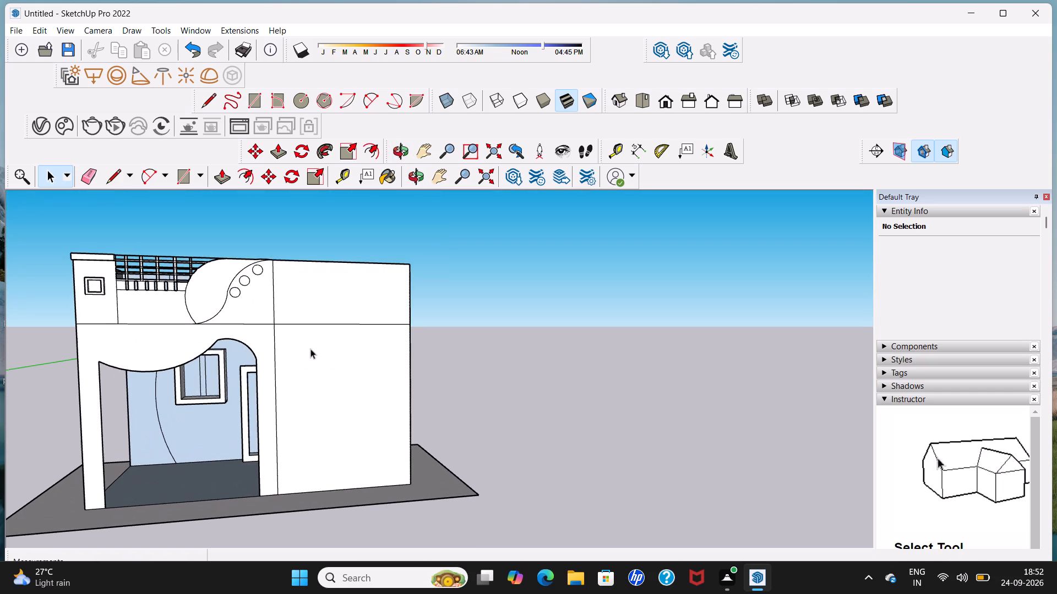
{"action": "middle_click_drag", "start_coordinate": [299, 347], "coordinate": [235, 342]}
{"action": "scroll", "coordinate": [235, 342], "scroll_direction": "down", "scroll_amount": 3}
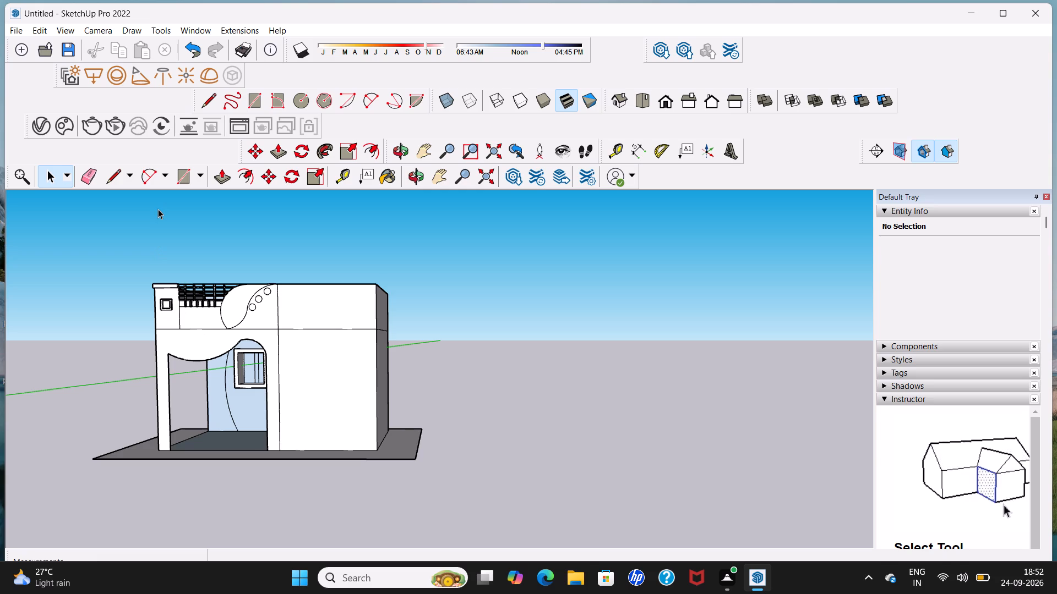
{"action": "scroll", "coordinate": [132, 310], "scroll_direction": "up", "scroll_amount": 3}
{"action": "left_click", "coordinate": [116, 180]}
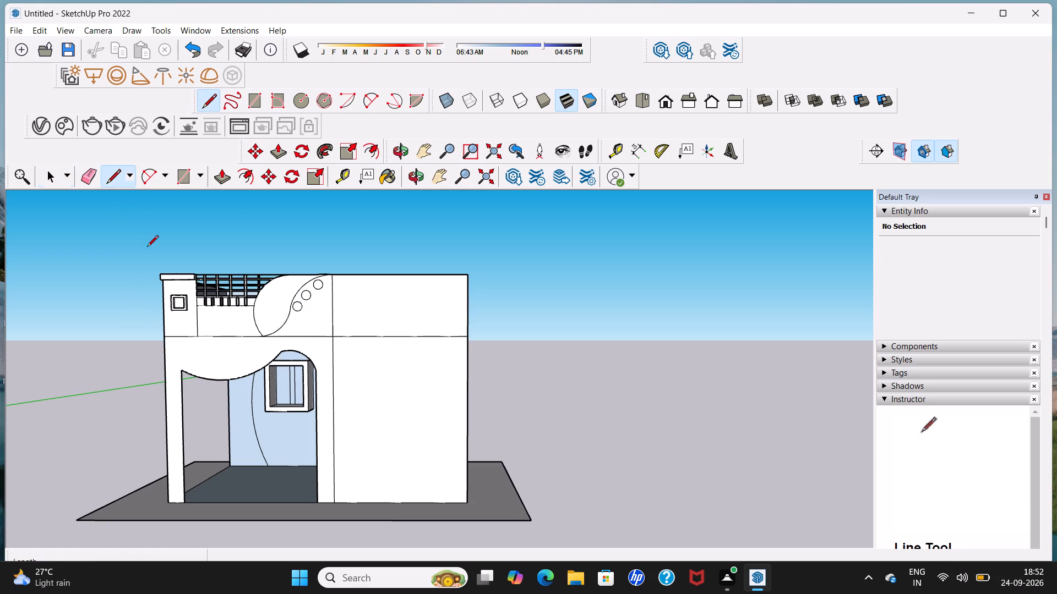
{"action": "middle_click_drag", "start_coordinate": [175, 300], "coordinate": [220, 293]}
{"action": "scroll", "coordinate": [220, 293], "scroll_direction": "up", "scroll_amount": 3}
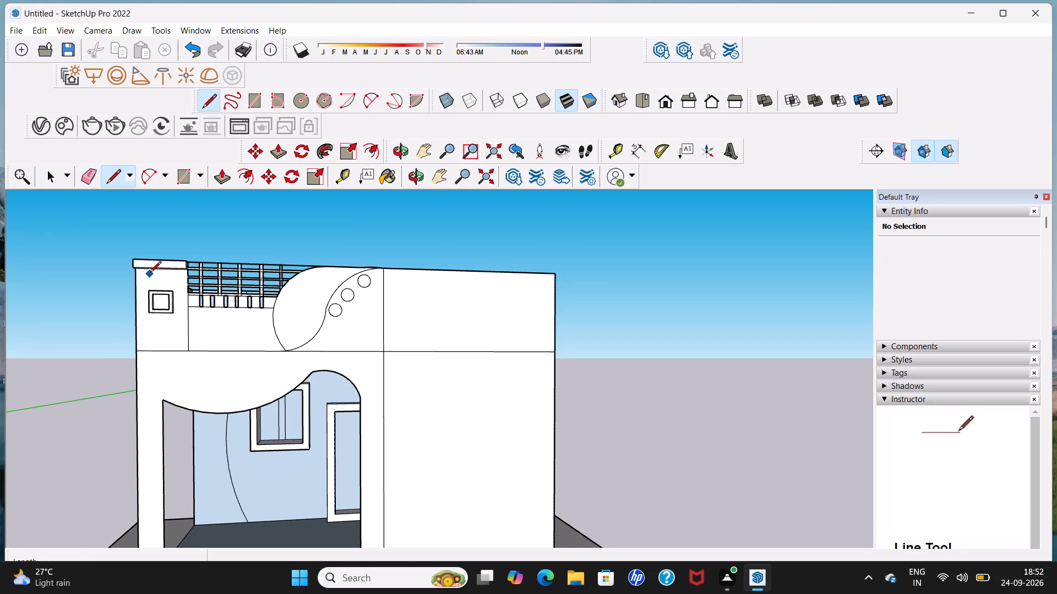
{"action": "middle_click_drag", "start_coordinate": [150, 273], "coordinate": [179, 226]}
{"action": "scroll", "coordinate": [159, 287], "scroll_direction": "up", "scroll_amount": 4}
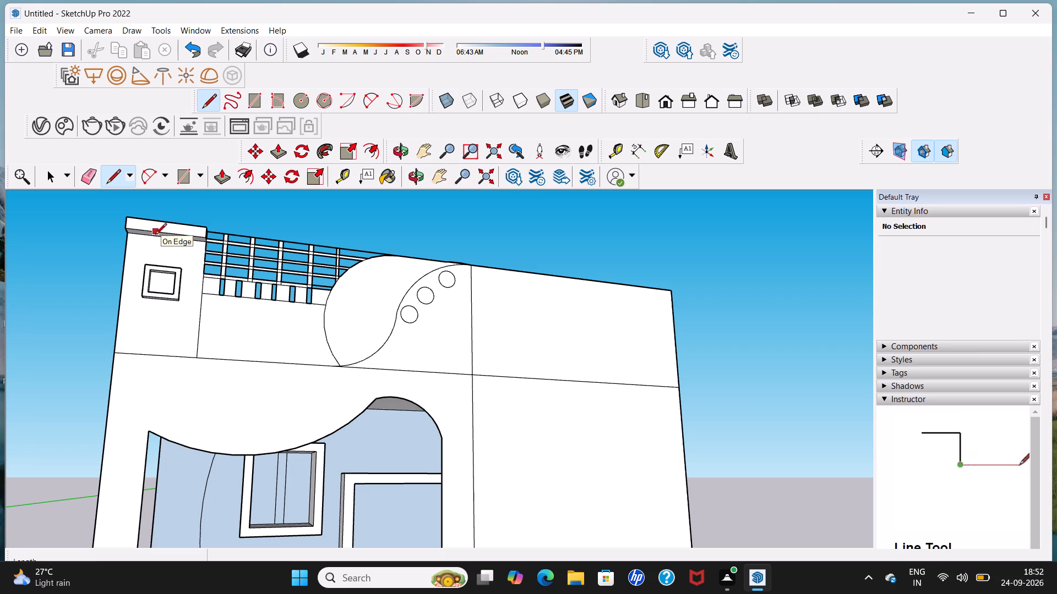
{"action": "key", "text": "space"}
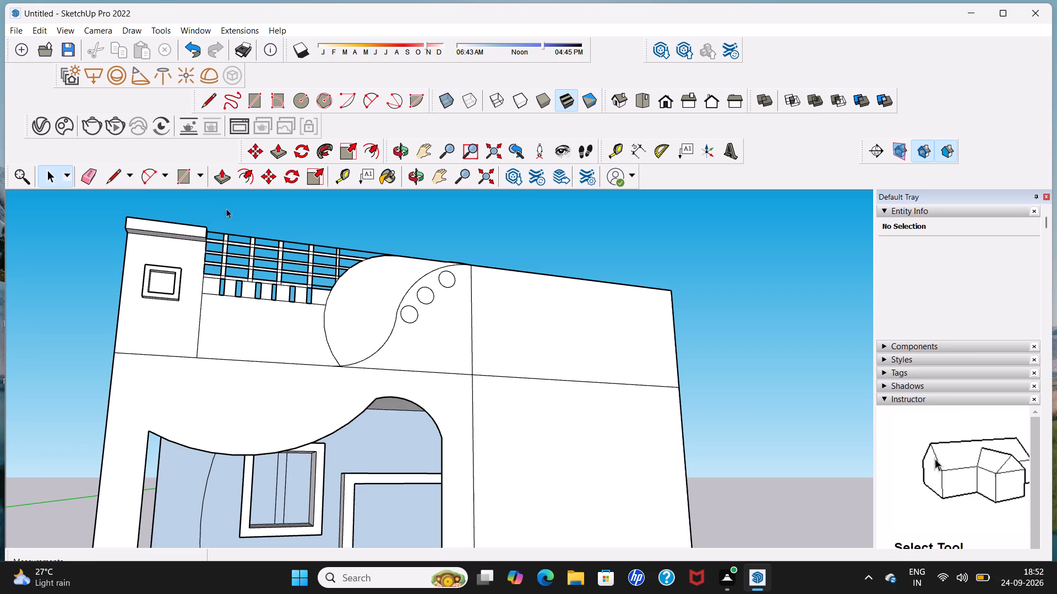
Place three successive vertical guides across the framed wall panel, starting from the building's corner edge, at intervals of about 4 9/16", 4 13/16" and 4 1/8".
{"action": "left_click", "coordinate": [610, 151]}
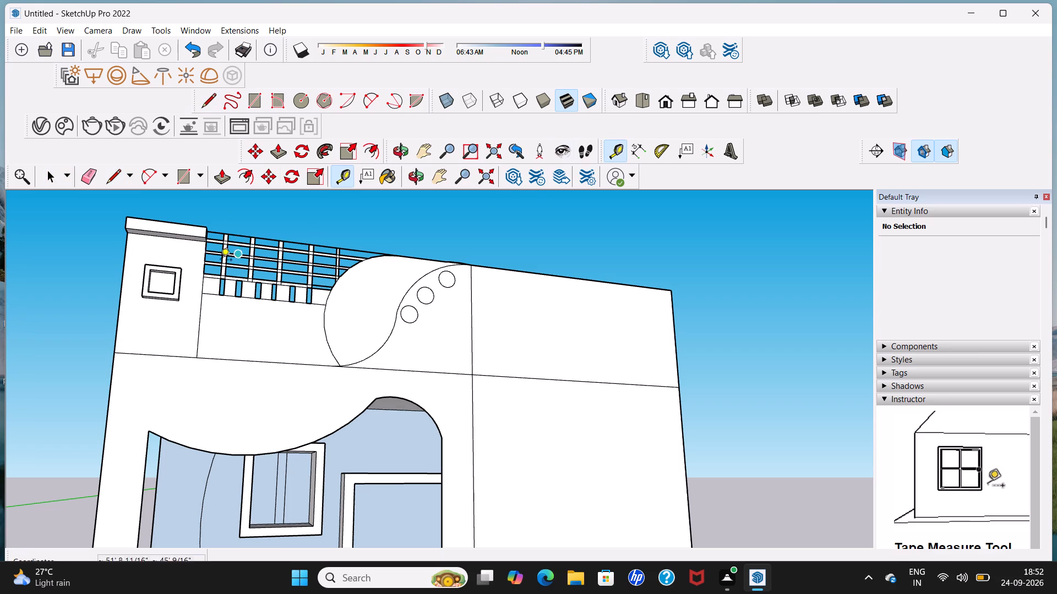
{"action": "left_click", "coordinate": [126, 282]}
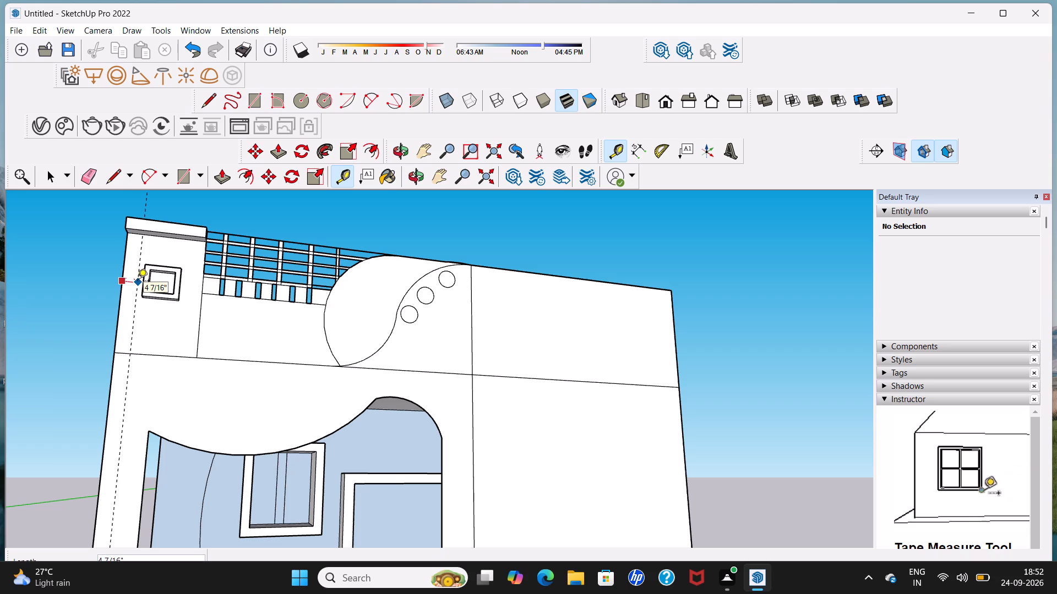
{"action": "left_click", "coordinate": [138, 282]}
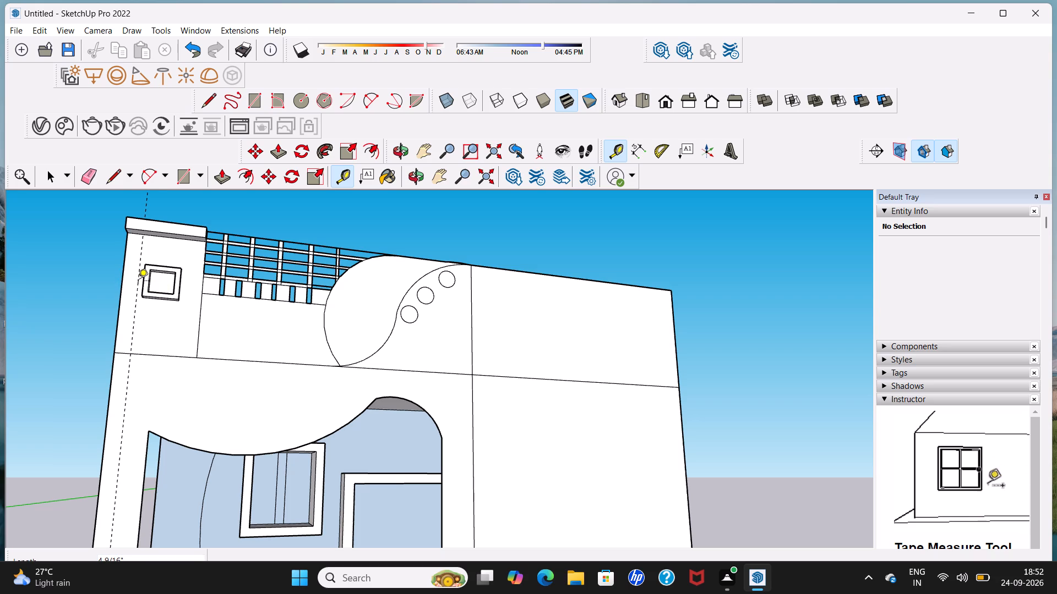
{"action": "left_click", "coordinate": [138, 282]}
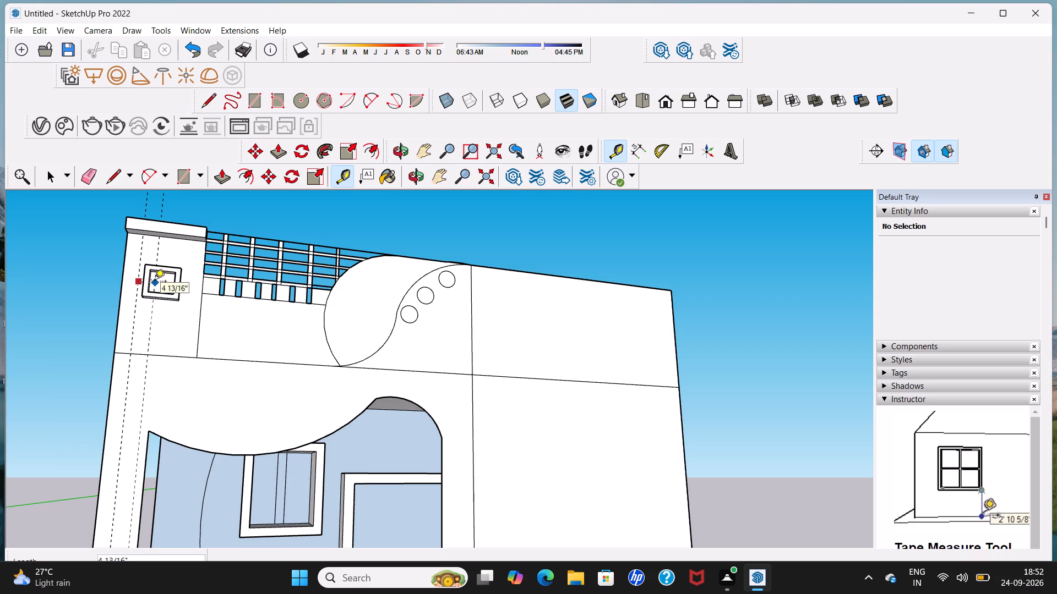
{"action": "left_click", "coordinate": [155, 282]}
{"action": "left_click", "coordinate": [155, 282]}
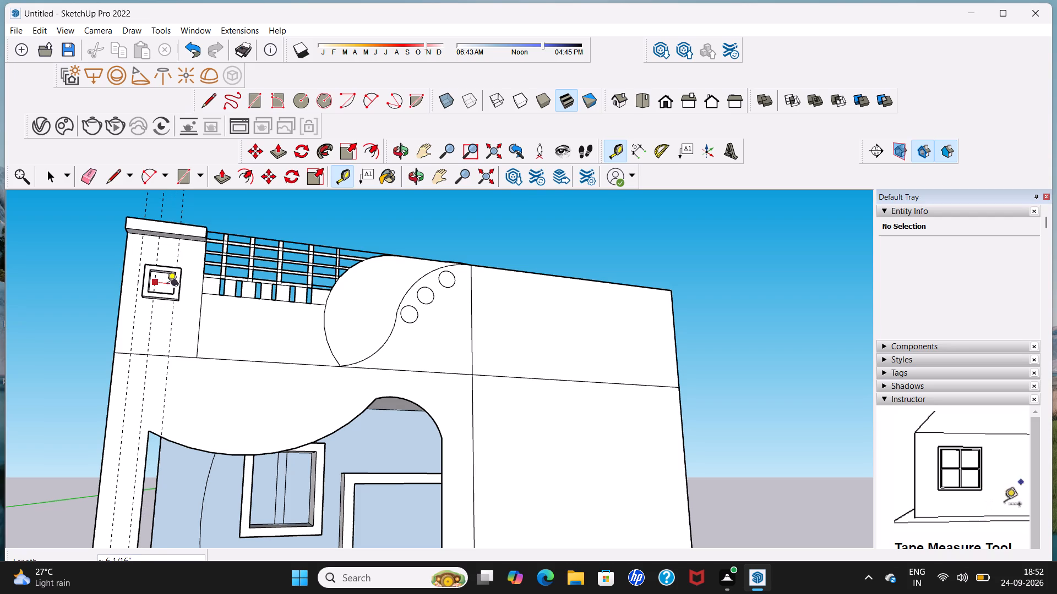
{"action": "scroll", "coordinate": [167, 285], "scroll_direction": "up", "scroll_amount": 4}
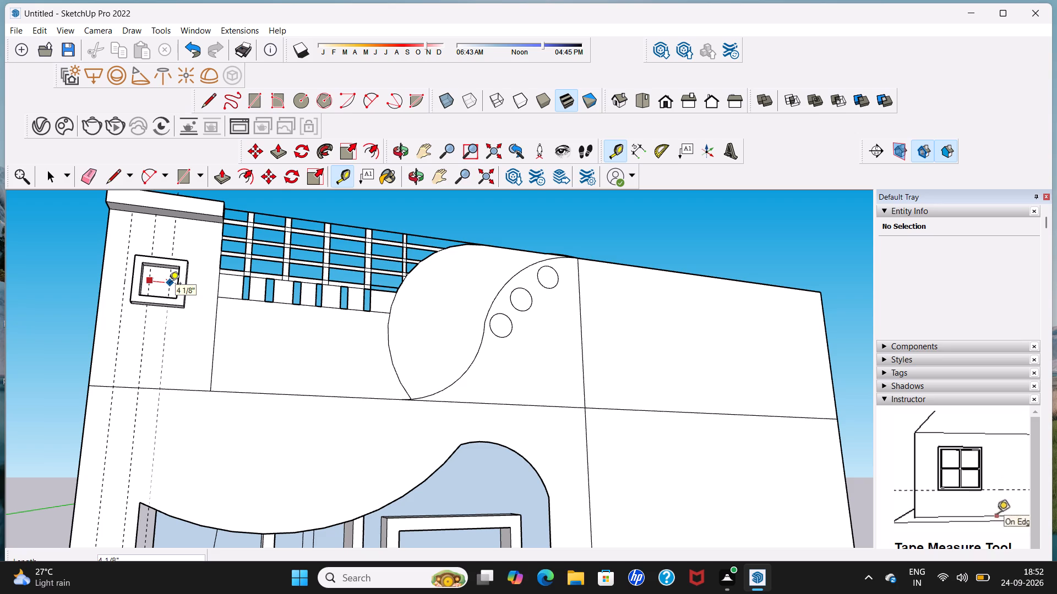
{"action": "left_click", "coordinate": [170, 284]}
{"action": "left_click", "coordinate": [170, 284]}
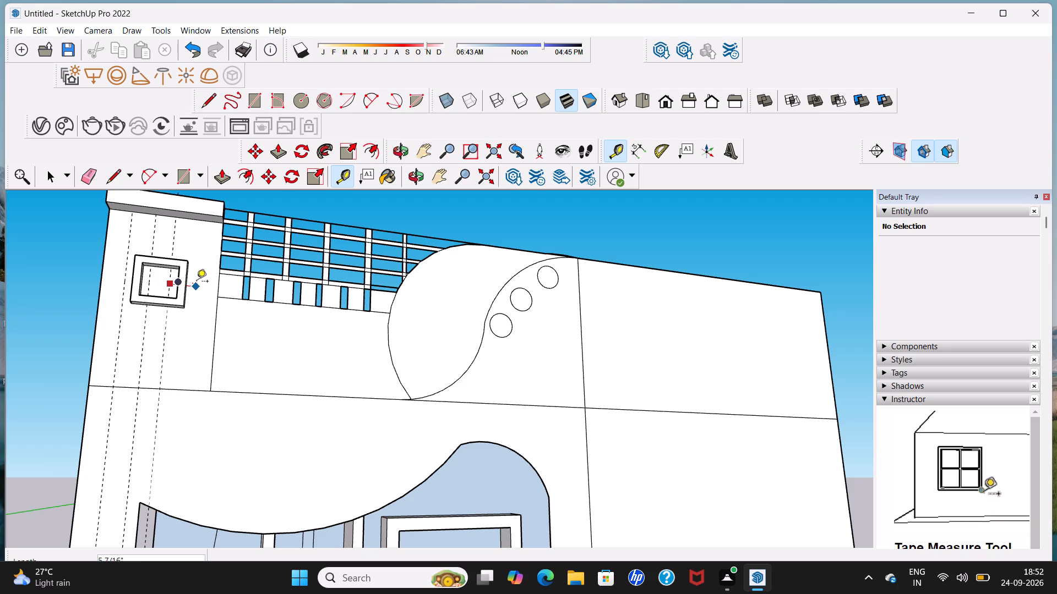
{"action": "key", "text": "space"}
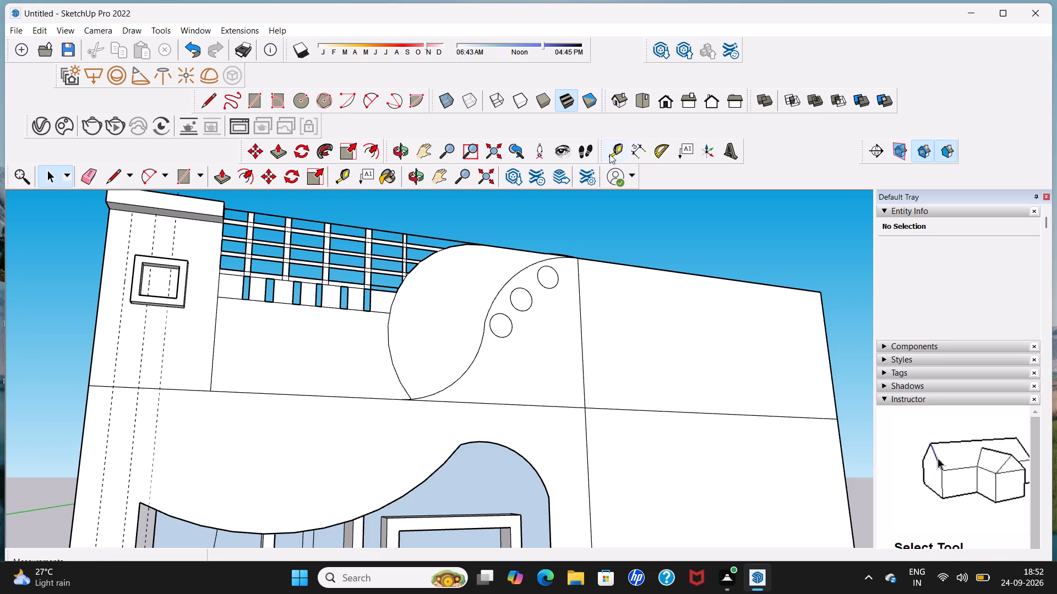
Place a fourth vertical guide on the framed wall panel, about 5 7/16" inward from the panel edge next to the grid.
{"action": "left_click", "coordinate": [612, 156]}
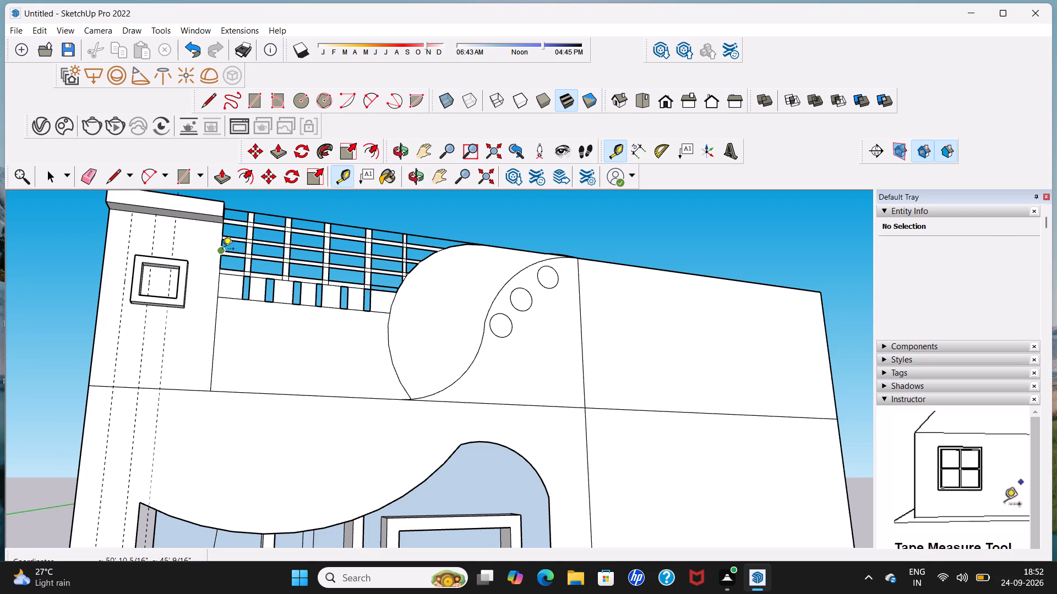
{"action": "left_click", "coordinate": [218, 315]}
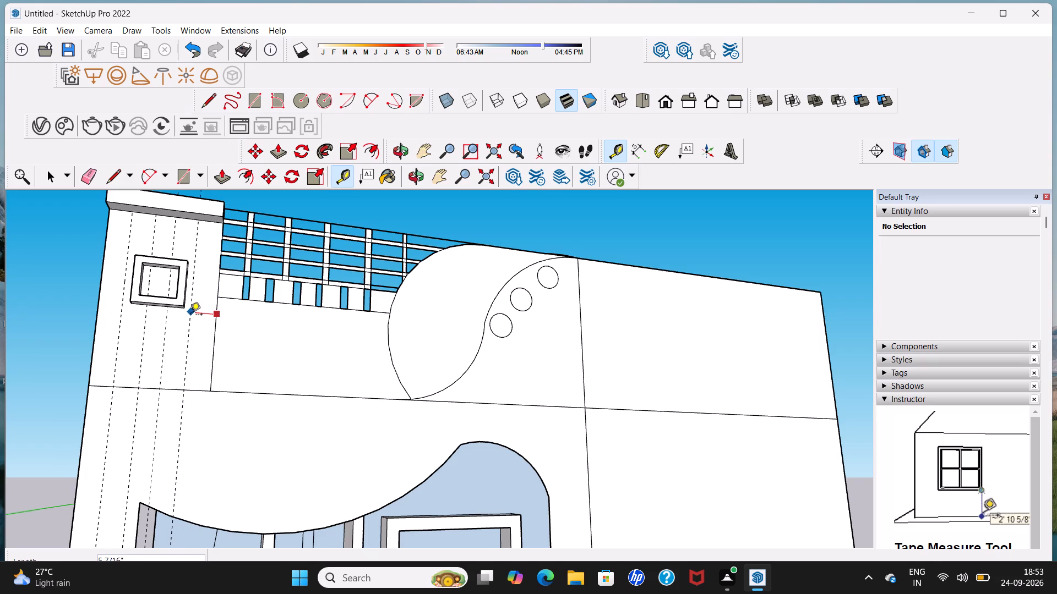
{"action": "left_click", "coordinate": [191, 315]}
{"action": "key", "text": "space"}
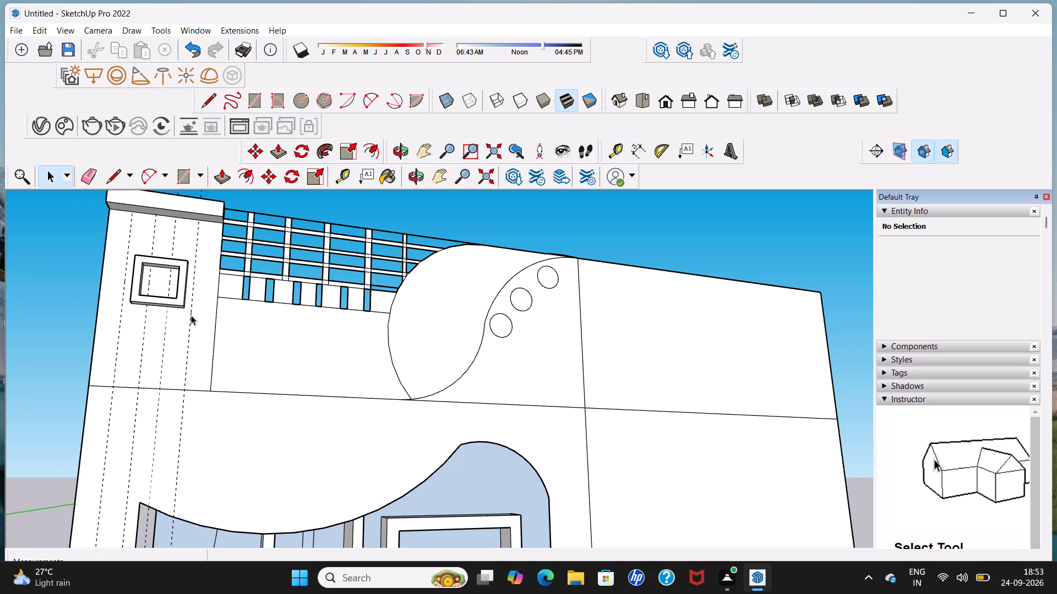
Draw a full-height line along the outermost guide beside the building's corner, from the top band down to the horizontal wall line.
{"action": "left_click", "coordinate": [211, 101]}
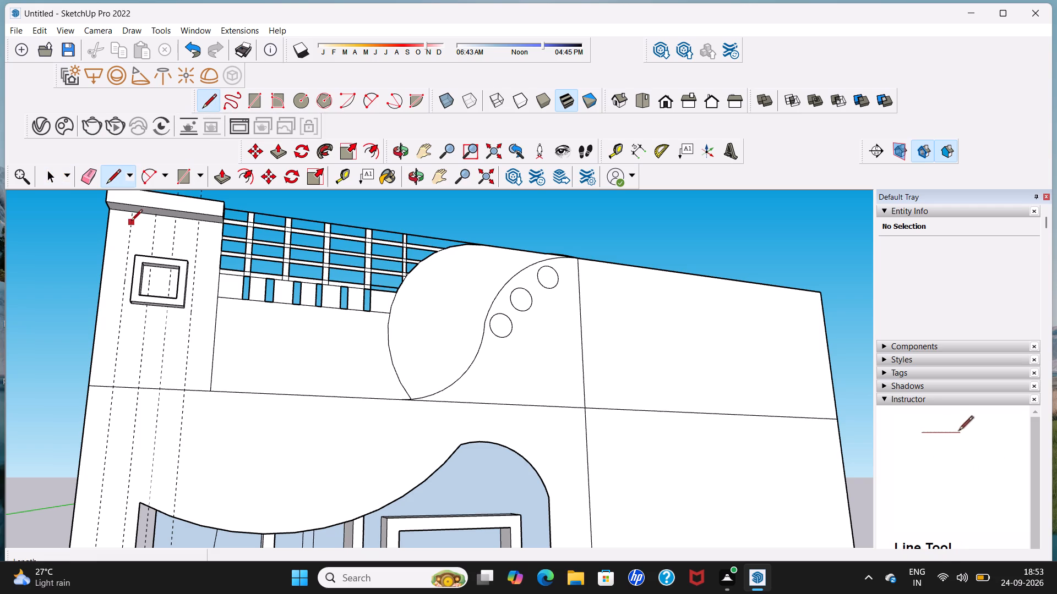
{"action": "left_click", "coordinate": [131, 216]}
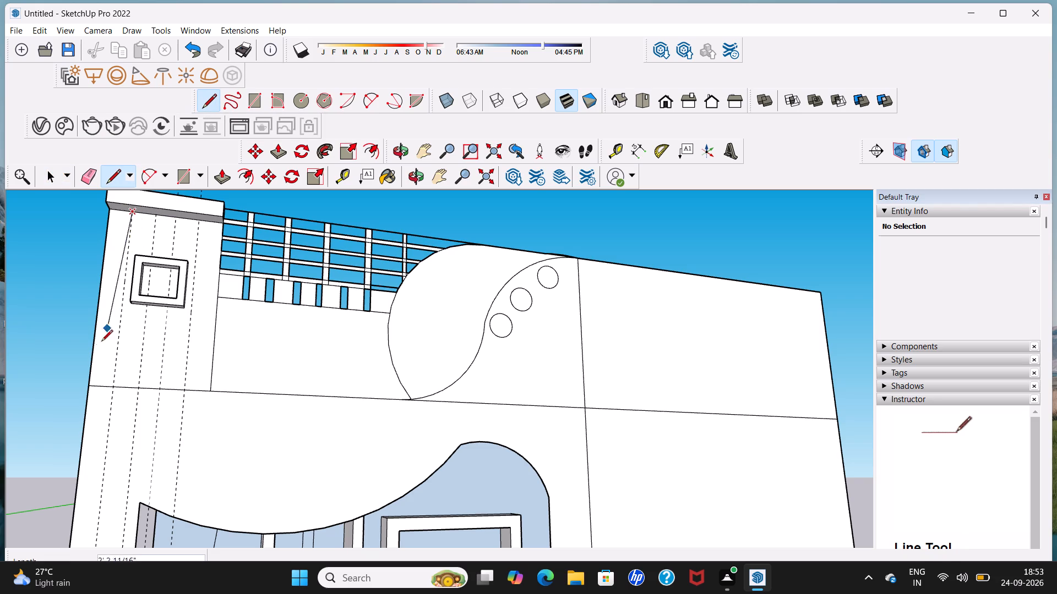
{"action": "left_click", "coordinate": [114, 385]}
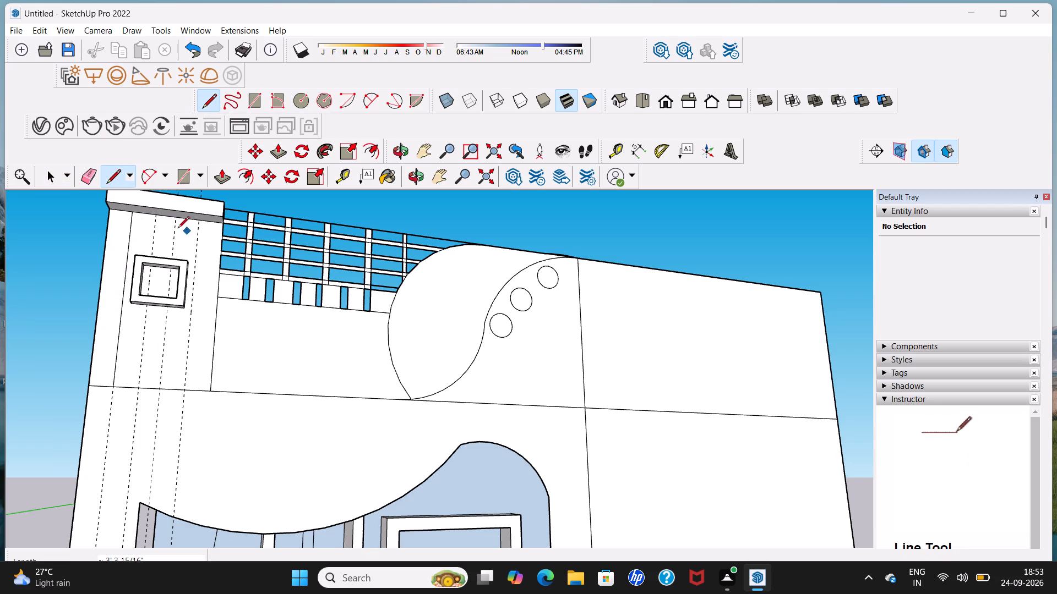
Draw a line about 10 13/16" long on the second guide, from the top band down to the square frame's upper edge.
{"action": "left_click", "coordinate": [158, 218]}
{"action": "middle_click_drag", "start_coordinate": [155, 253], "coordinate": [137, 344]}
{"action": "scroll", "coordinate": [148, 313], "scroll_direction": "up", "scroll_amount": 4}
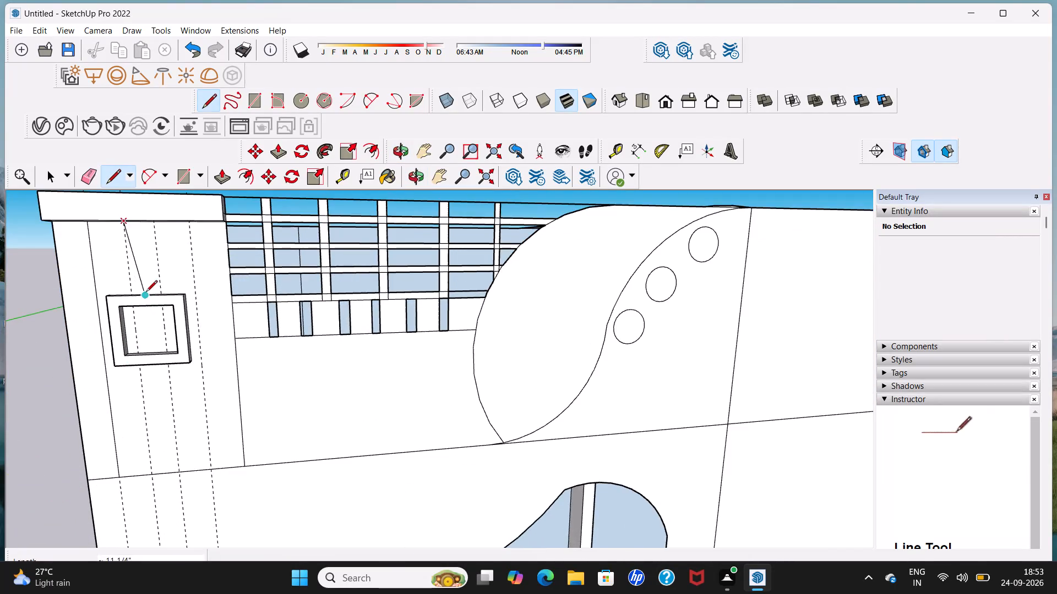
{"action": "middle_click_drag", "start_coordinate": [145, 288], "coordinate": [143, 333]}
{"action": "scroll", "coordinate": [143, 328], "scroll_direction": "up", "scroll_amount": 4}
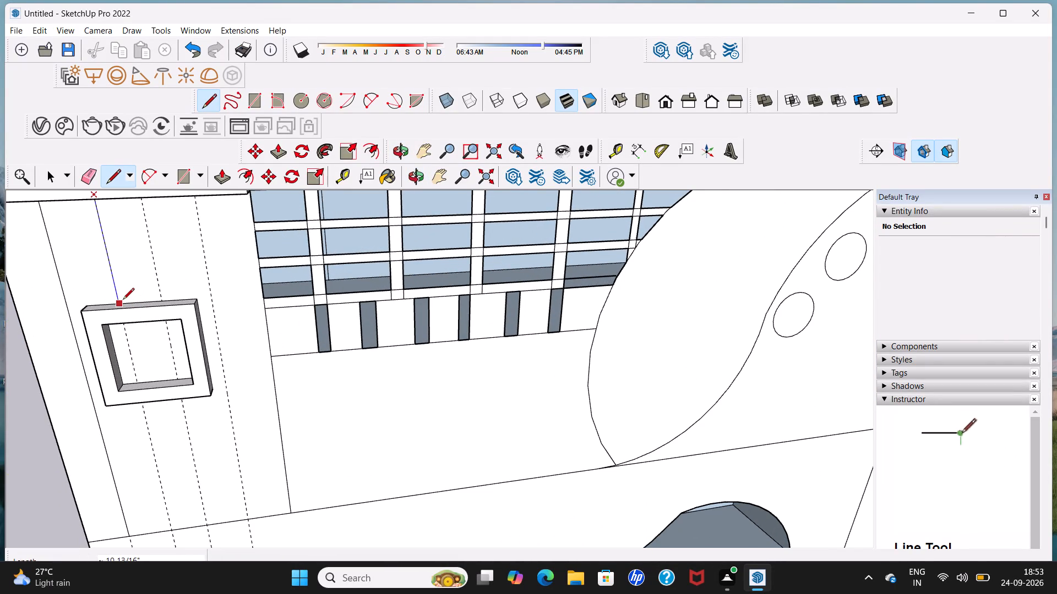
{"action": "left_click", "coordinate": [122, 300]}
Draw a matching line about 10 13/16" long on the third guide, between the square frame's upper edge and the top band.
{"action": "scroll", "coordinate": [149, 263], "scroll_direction": "down", "scroll_amount": 5}
{"action": "middle_click_drag", "start_coordinate": [154, 246], "coordinate": [157, 218]}
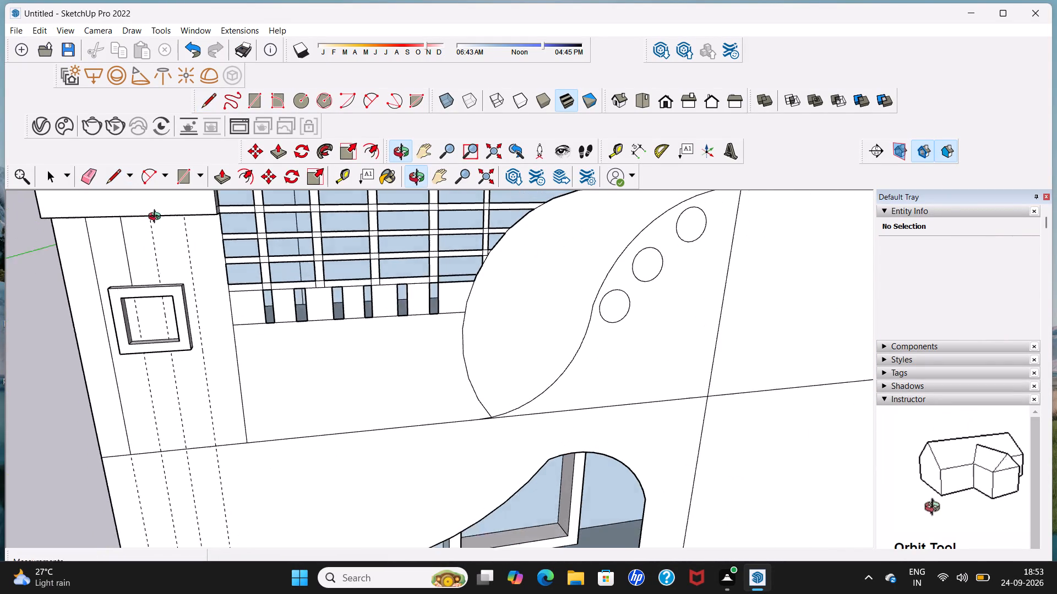
{"action": "middle_click_drag", "start_coordinate": [157, 218], "coordinate": [160, 204]}
{"action": "scroll", "coordinate": [165, 279], "scroll_direction": "up", "scroll_amount": 11}
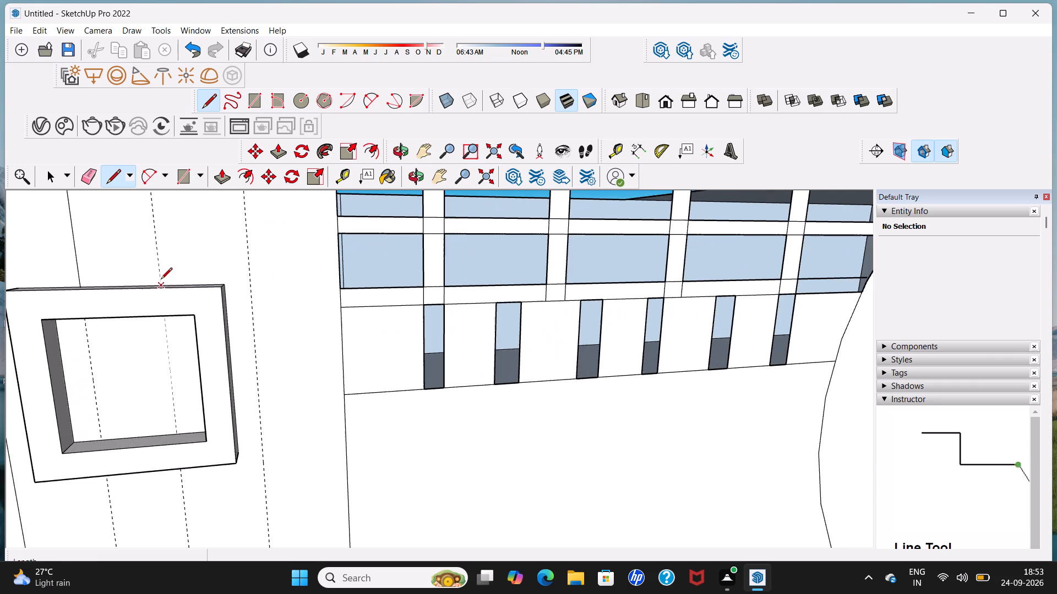
{"action": "left_click", "coordinate": [161, 280]}
{"action": "scroll", "coordinate": [162, 279], "scroll_direction": "up", "scroll_amount": 10}
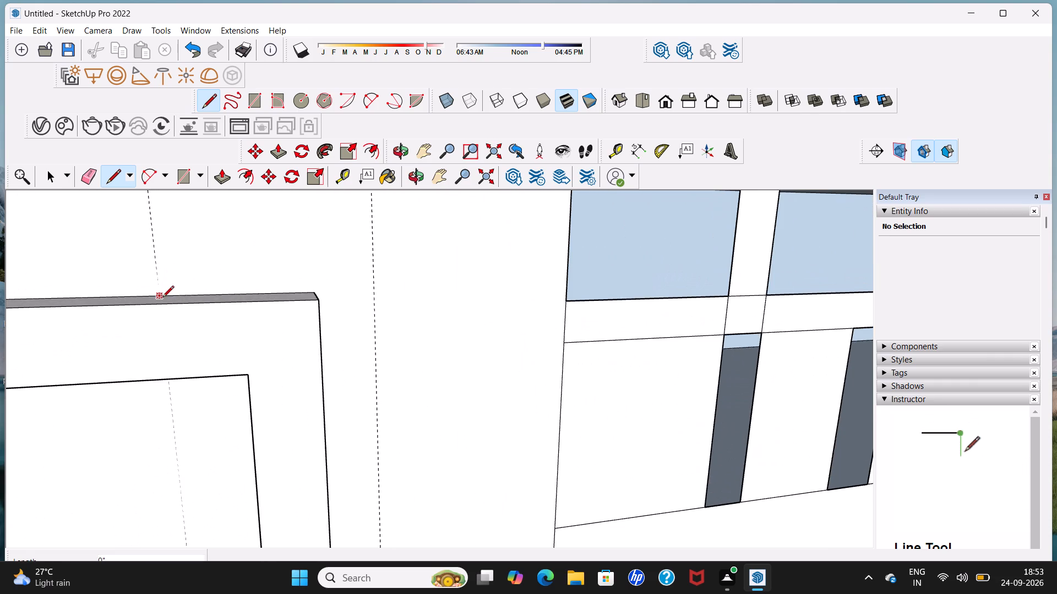
{"action": "left_click", "coordinate": [161, 293]}
{"action": "scroll", "coordinate": [159, 249], "scroll_direction": "down", "scroll_amount": 6}
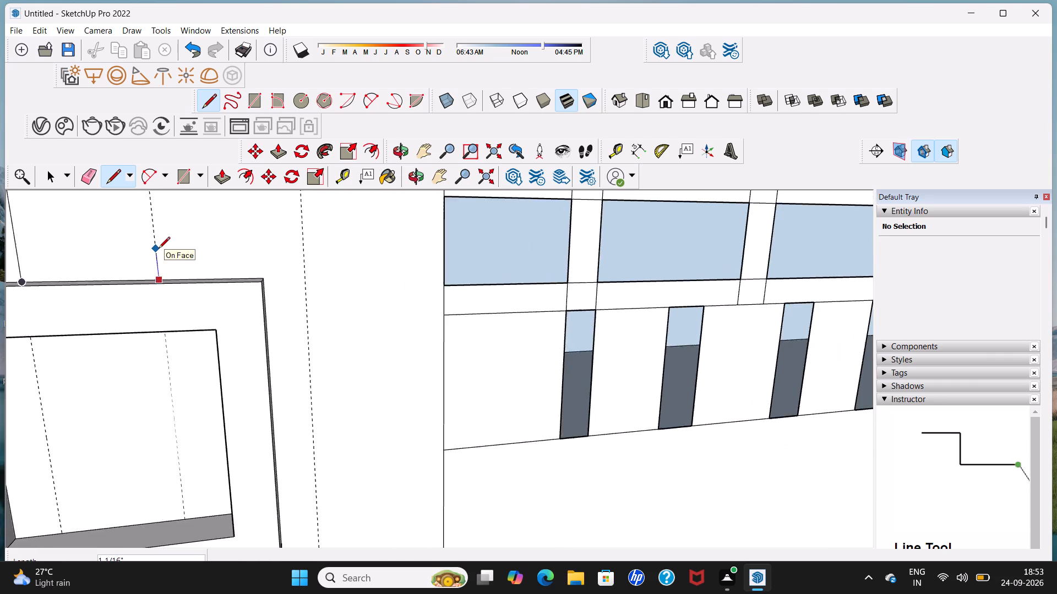
{"action": "scroll", "coordinate": [159, 249], "scroll_direction": "down", "scroll_amount": 3}
{"action": "middle_click_drag", "start_coordinate": [159, 248], "coordinate": [140, 365], "text": "shift"}
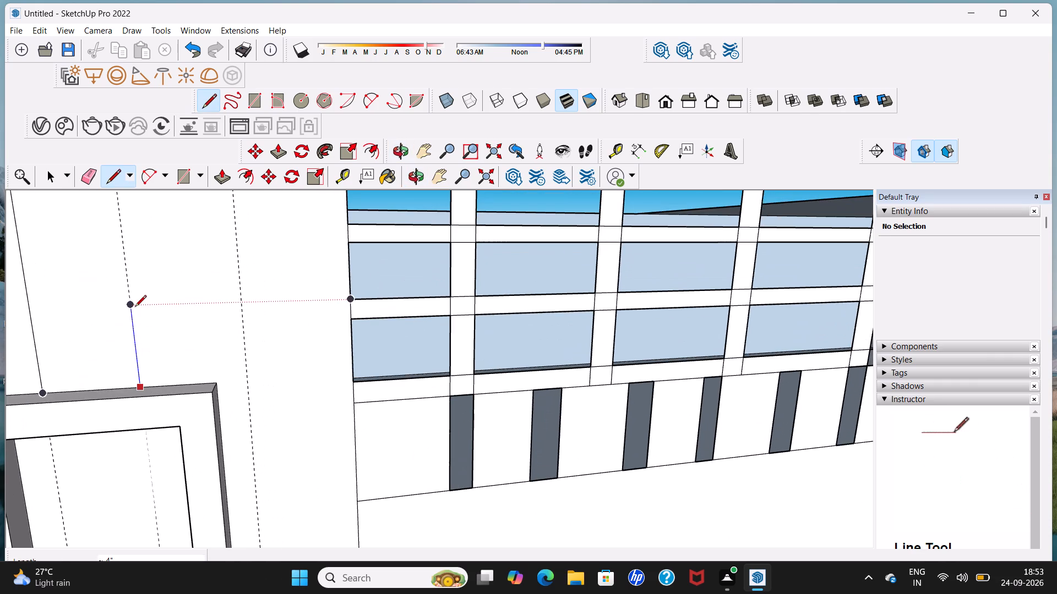
{"action": "middle_click_drag", "start_coordinate": [134, 286], "coordinate": [140, 405]}
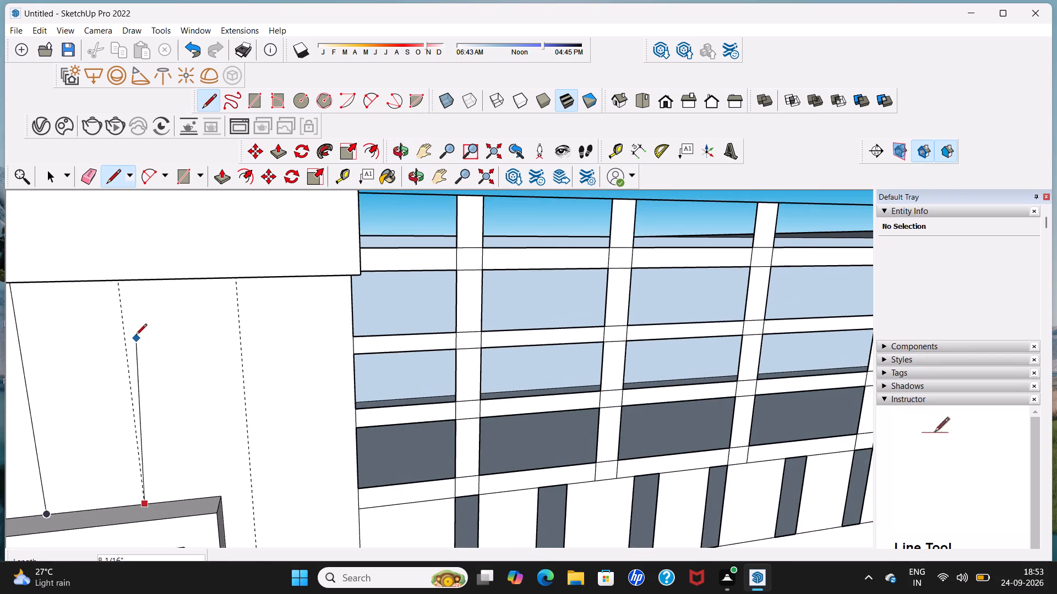
{"action": "scroll", "coordinate": [134, 319], "scroll_direction": "up", "scroll_amount": 1}
{"action": "middle_click_drag", "start_coordinate": [129, 305], "coordinate": [134, 259]}
{"action": "scroll", "coordinate": [134, 258], "scroll_direction": "up", "scroll_amount": 4}
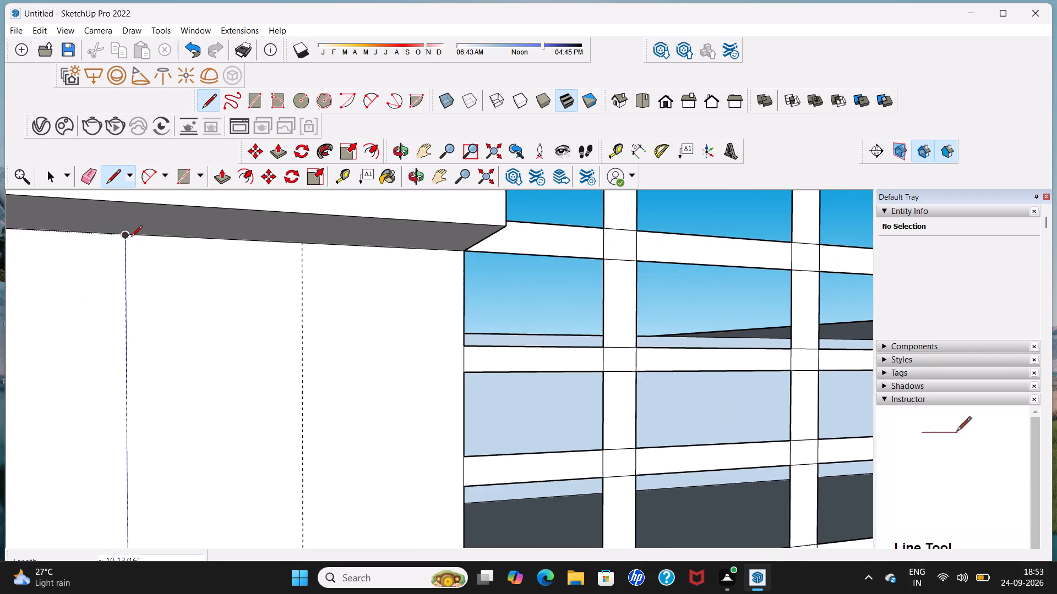
{"action": "left_click", "coordinate": [129, 239]}
{"action": "scroll", "coordinate": [129, 239], "scroll_direction": "down", "scroll_amount": 11}
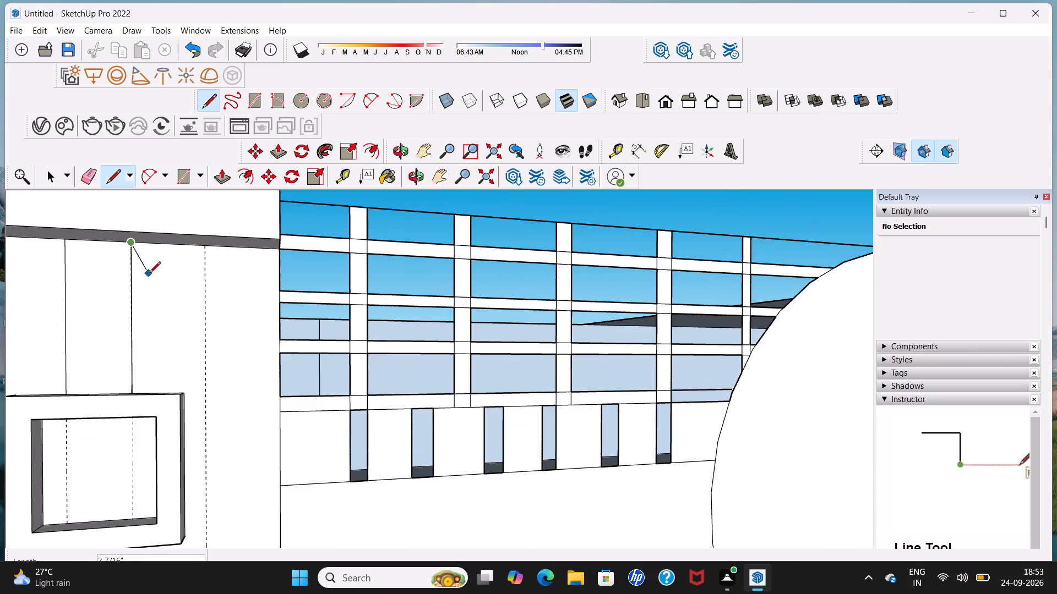
{"action": "scroll", "coordinate": [149, 275], "scroll_direction": "down", "scroll_amount": 3}
{"action": "key", "text": "space"}
Draw two lines along the second and third guides, from below the square frame down to the horizontal wall line.
{"action": "scroll", "coordinate": [128, 291], "scroll_direction": "up", "scroll_amount": 5}
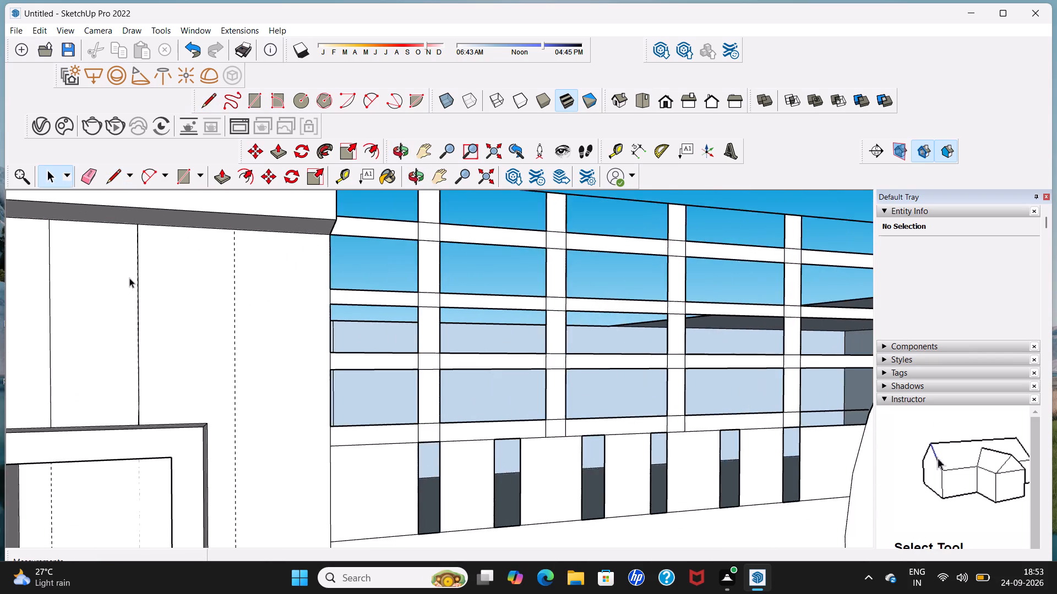
{"action": "scroll", "coordinate": [129, 278], "scroll_direction": "up", "scroll_amount": 15}
{"action": "scroll", "coordinate": [139, 270], "scroll_direction": "down", "scroll_amount": 13}
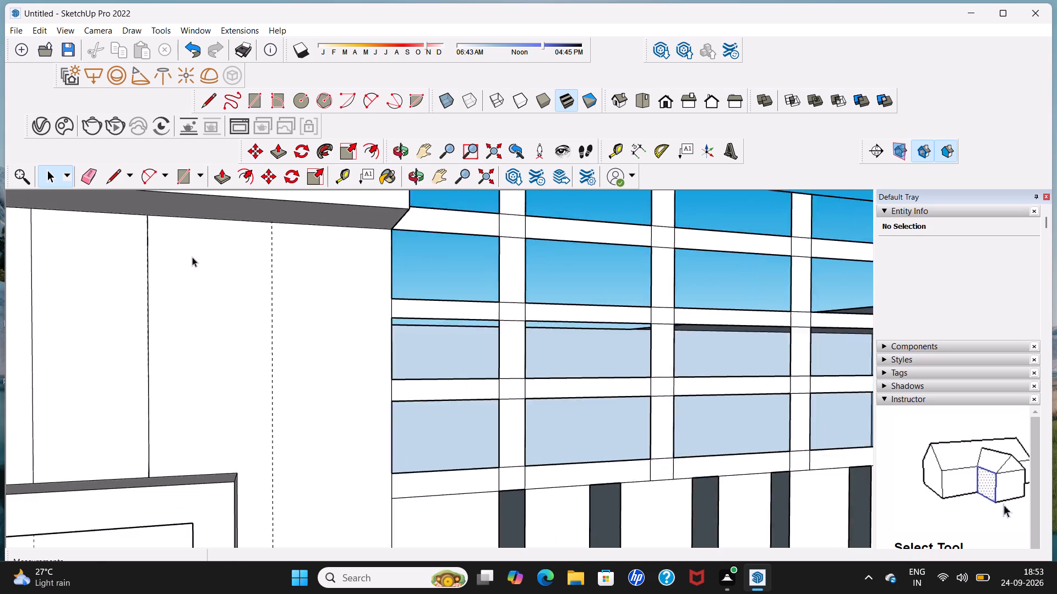
{"action": "scroll", "coordinate": [192, 257], "scroll_direction": "down", "scroll_amount": 20}
{"action": "scroll", "coordinate": [192, 257], "scroll_direction": "down", "scroll_amount": 1}
{"action": "middle_click_drag", "start_coordinate": [205, 388], "coordinate": [195, 311]}
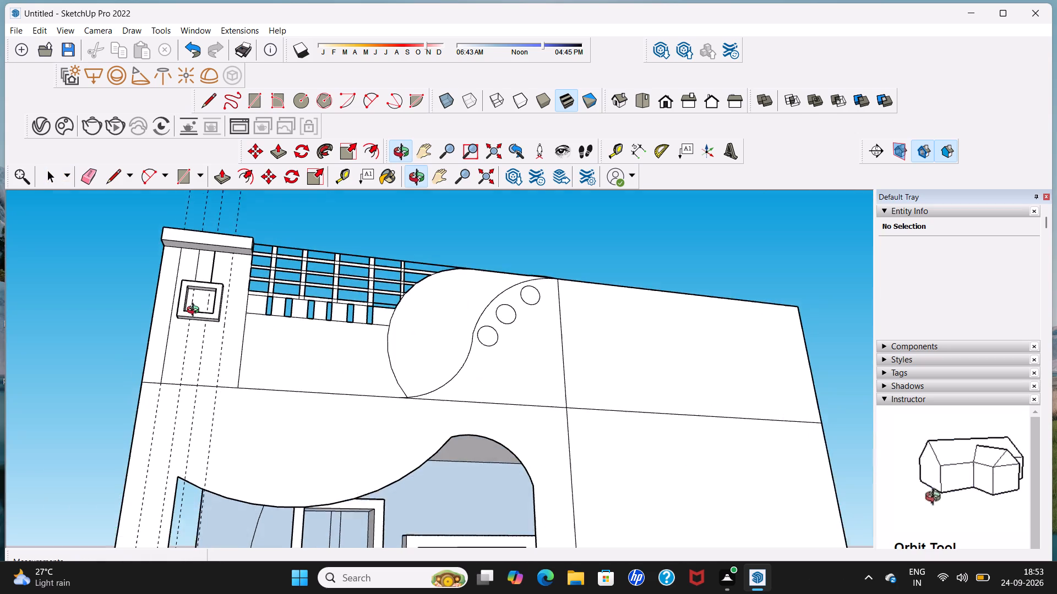
{"action": "middle_click_drag", "start_coordinate": [195, 311], "coordinate": [195, 310]}
{"action": "scroll", "coordinate": [195, 320], "scroll_direction": "up", "scroll_amount": 5}
{"action": "middle_click_drag", "start_coordinate": [196, 324], "coordinate": [200, 287]}
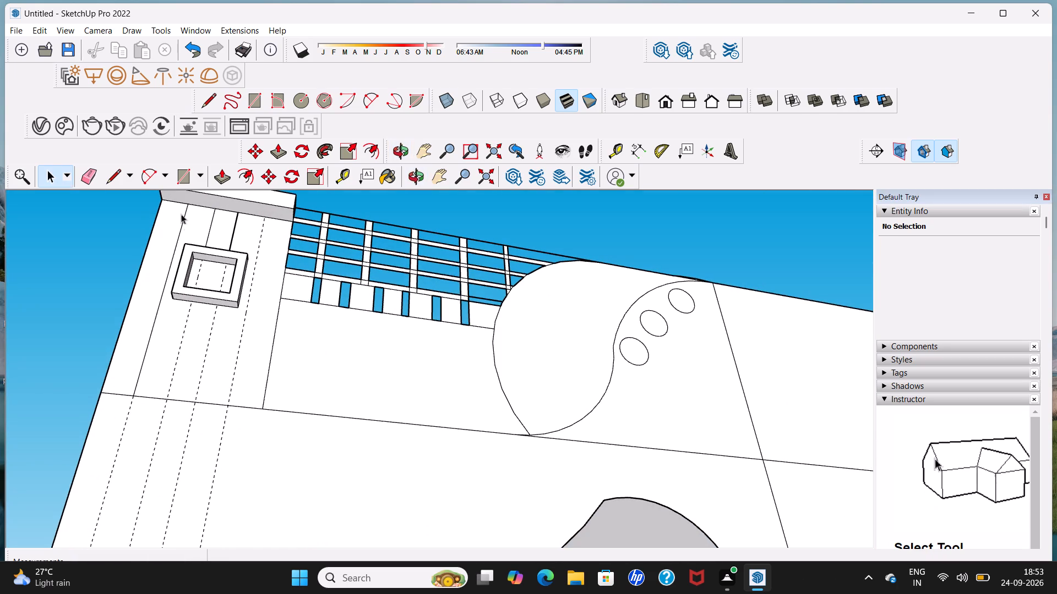
{"action": "left_click", "coordinate": [110, 180]}
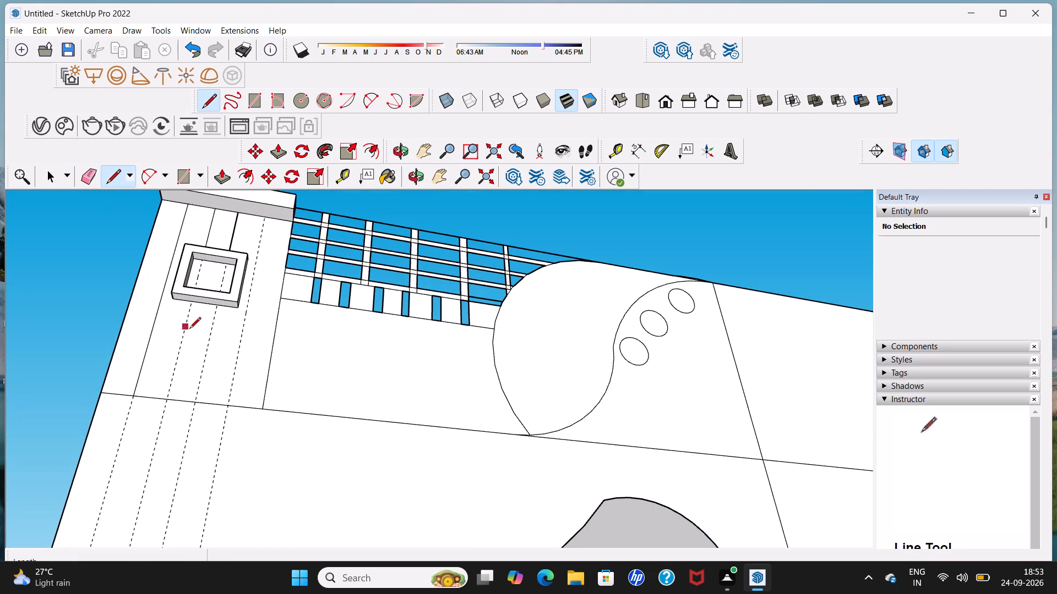
{"action": "scroll", "coordinate": [190, 331], "scroll_direction": "up", "scroll_amount": 4}
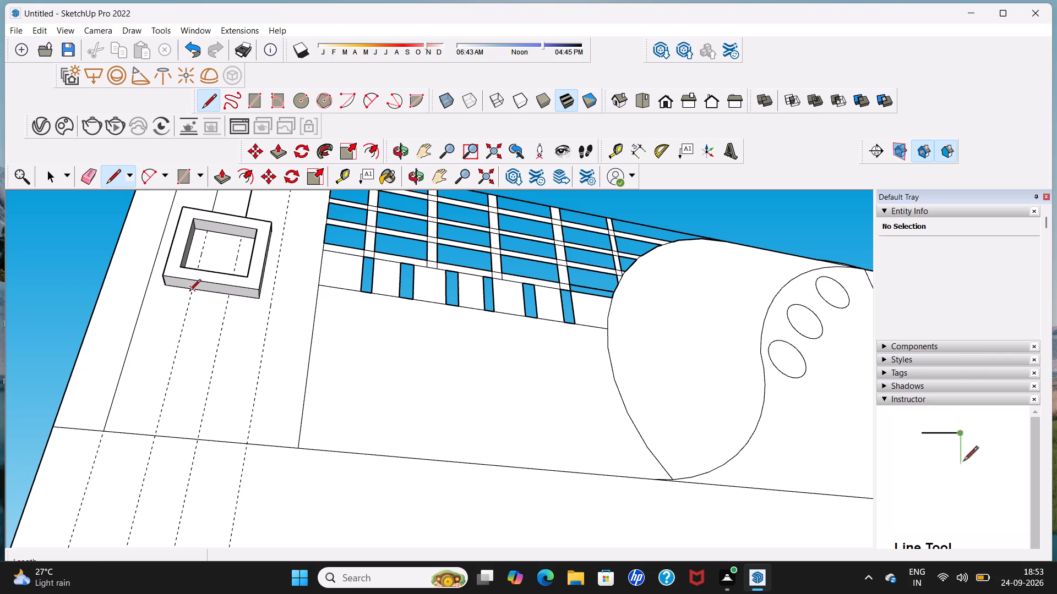
{"action": "left_click", "coordinate": [189, 291]}
{"action": "left_click", "coordinate": [153, 436]}
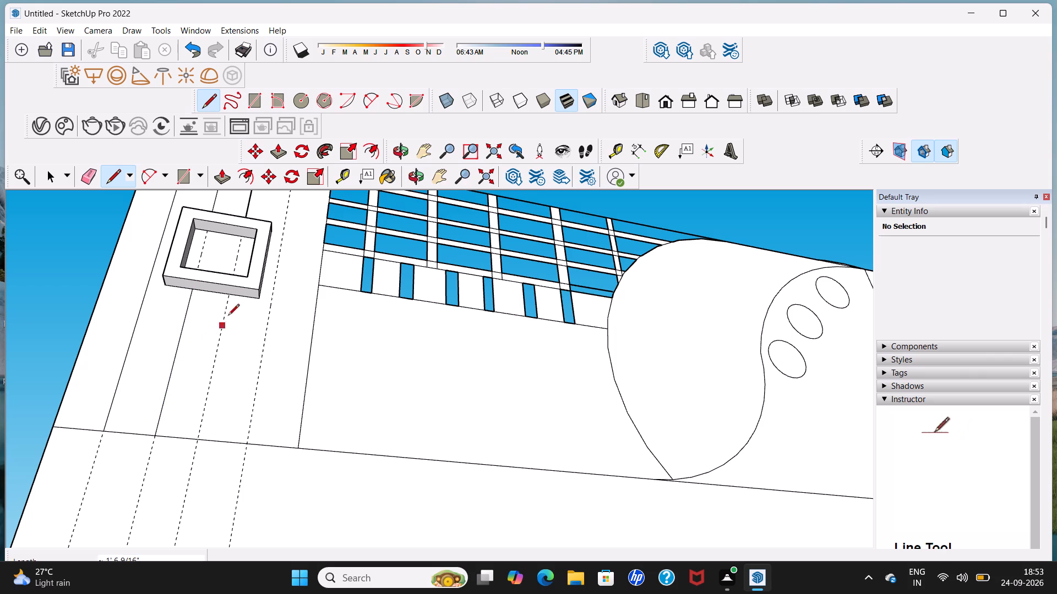
{"action": "left_click", "coordinate": [232, 297]}
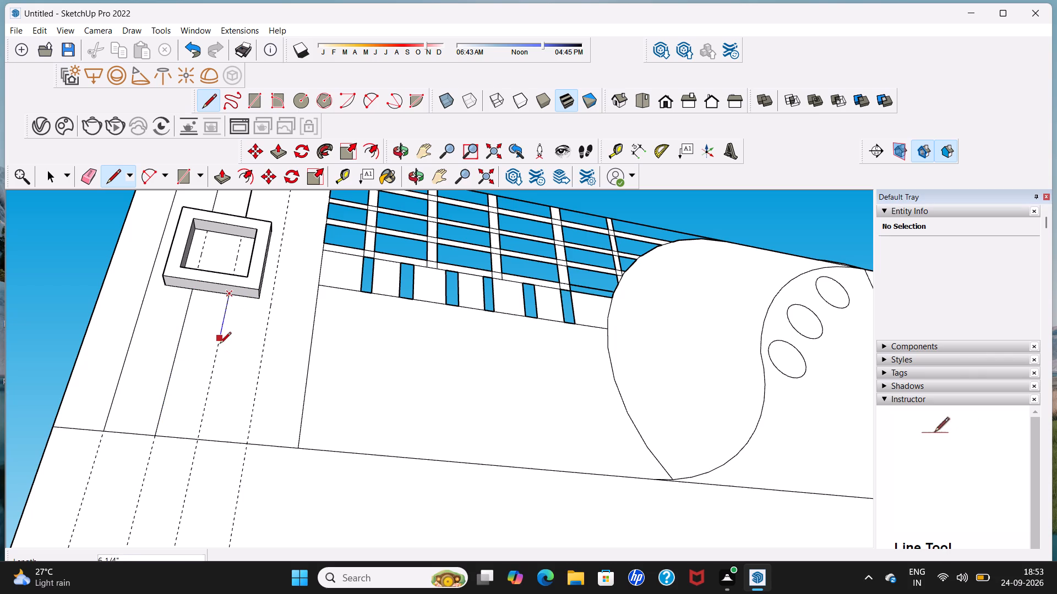
{"action": "left_click", "coordinate": [196, 441]}
Draw a full-height line about 3' 3 15/16" long along the fourth guide, between the horizontal wall line and the top band.
{"action": "scroll", "coordinate": [230, 403], "scroll_direction": "down", "scroll_amount": 4}
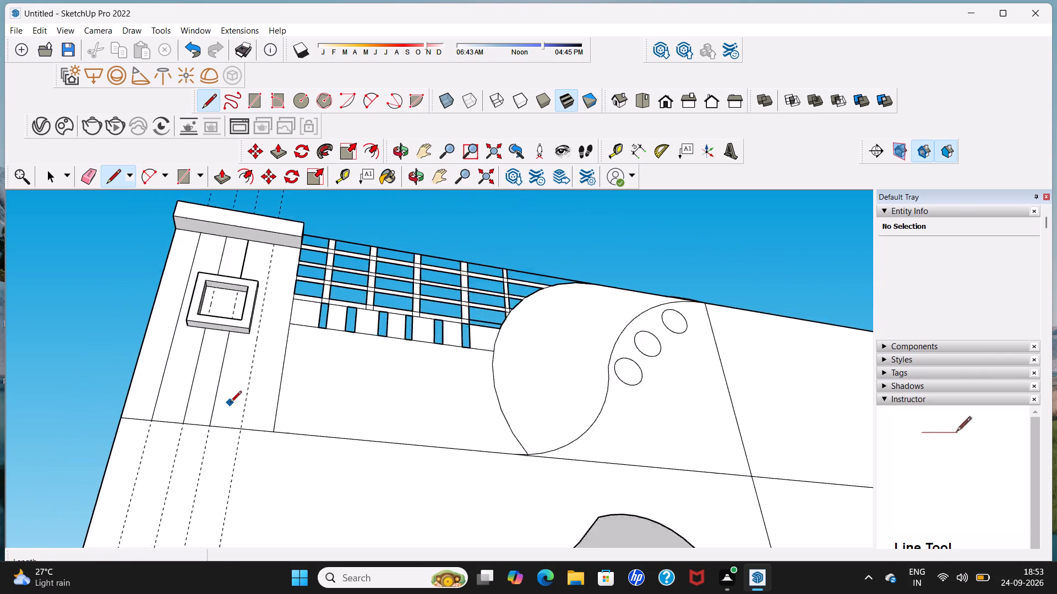
{"action": "scroll", "coordinate": [230, 403], "scroll_direction": "down", "scroll_amount": 6}
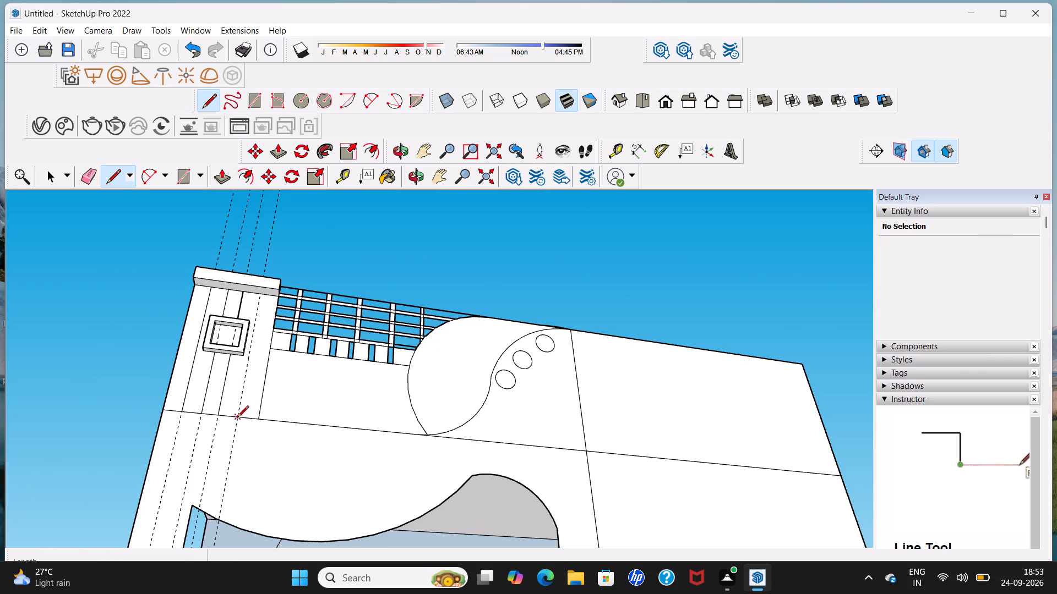
{"action": "left_click", "coordinate": [237, 419]}
{"action": "left_click", "coordinate": [261, 299]}
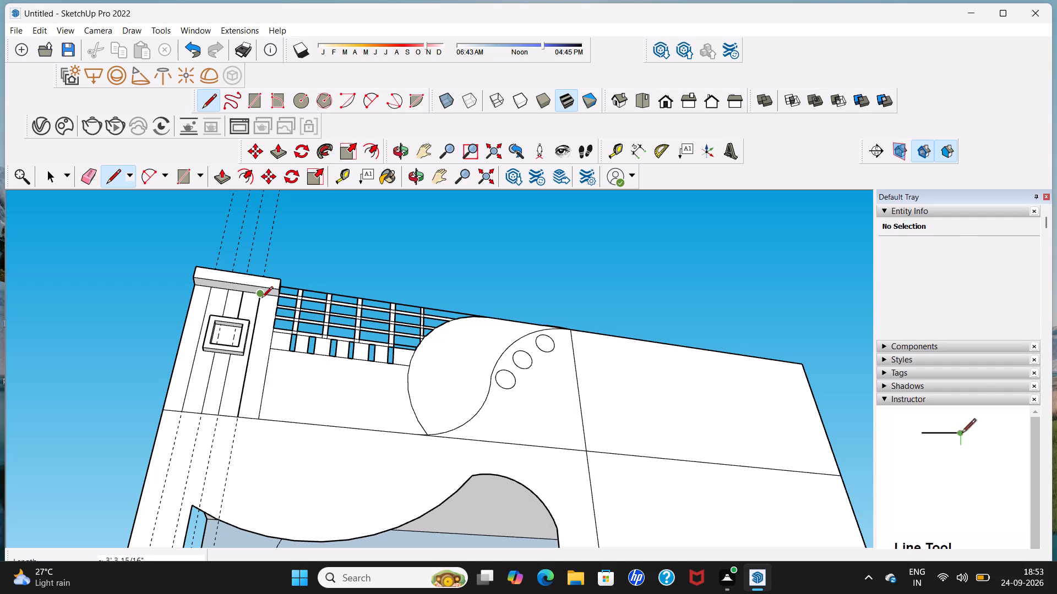
{"action": "key", "text": "space"}
Erase the four vertical construction guides running through the framed wall panel.
{"action": "middle_click_drag", "start_coordinate": [263, 305], "coordinate": [280, 393]}
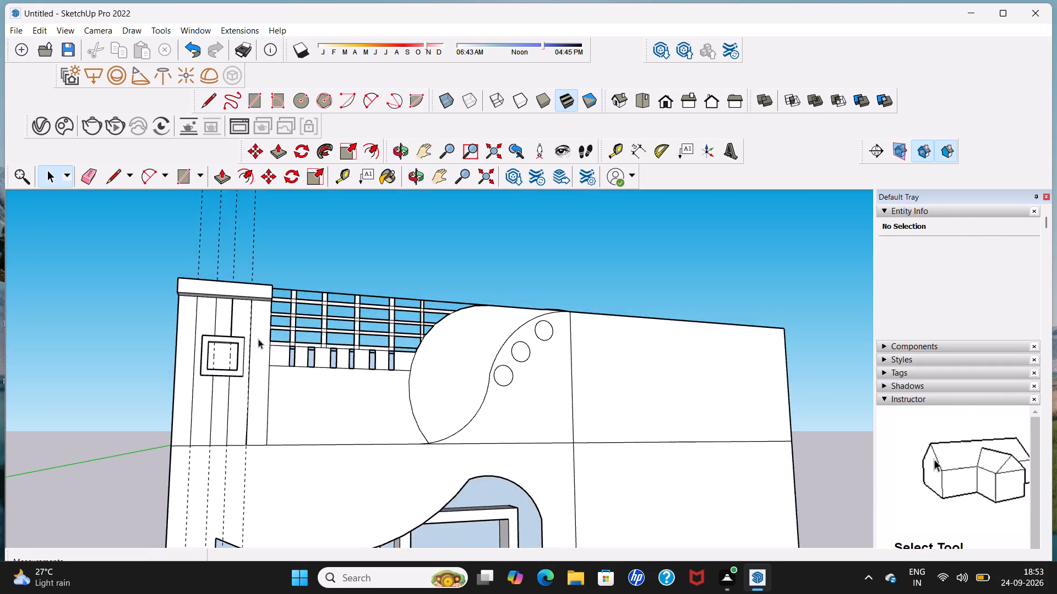
{"action": "scroll", "coordinate": [251, 323], "scroll_direction": "down", "scroll_amount": 6}
{"action": "middle_click_drag", "start_coordinate": [243, 315], "coordinate": [260, 420]}
{"action": "scroll", "coordinate": [238, 361], "scroll_direction": "up", "scroll_amount": 1}
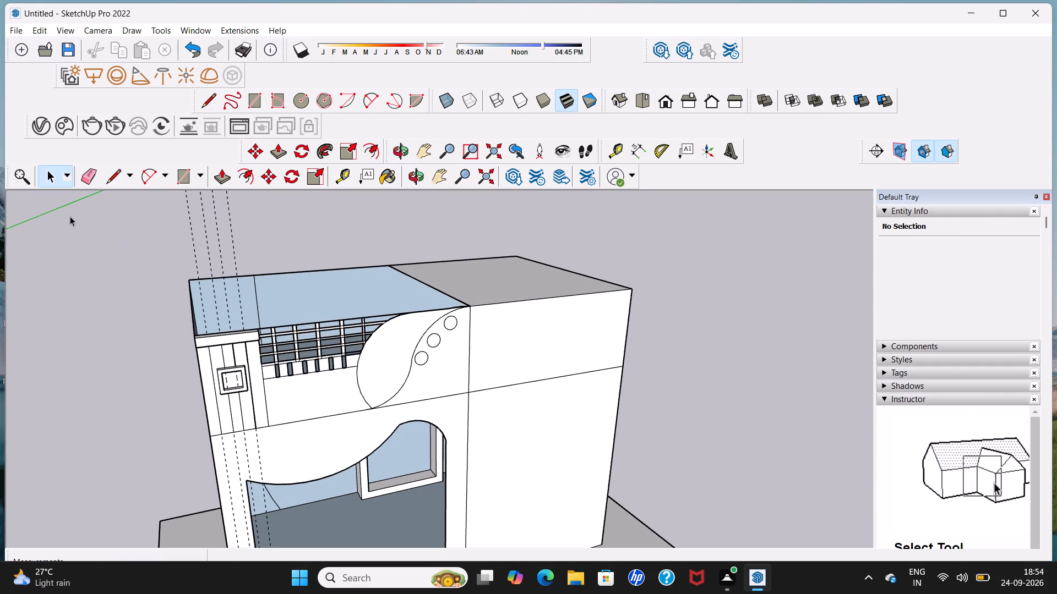
{"action": "left_click", "coordinate": [90, 176]}
{"action": "left_click_drag", "start_coordinate": [178, 235], "coordinate": [203, 228]}
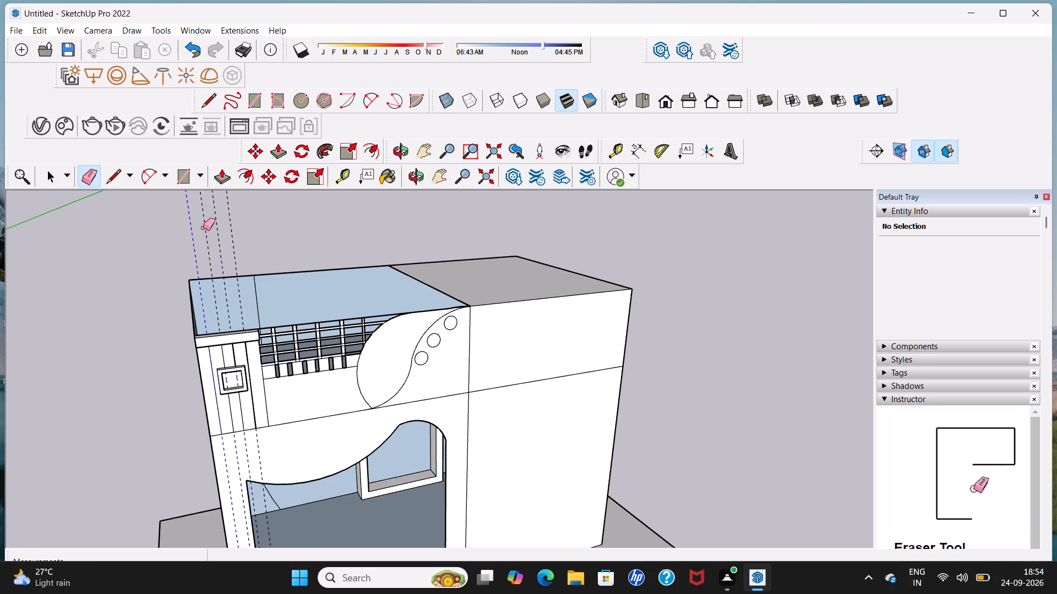
{"action": "left_click_drag", "start_coordinate": [203, 228], "coordinate": [258, 219]}
{"action": "scroll", "coordinate": [258, 219], "scroll_direction": "down", "scroll_amount": 10}
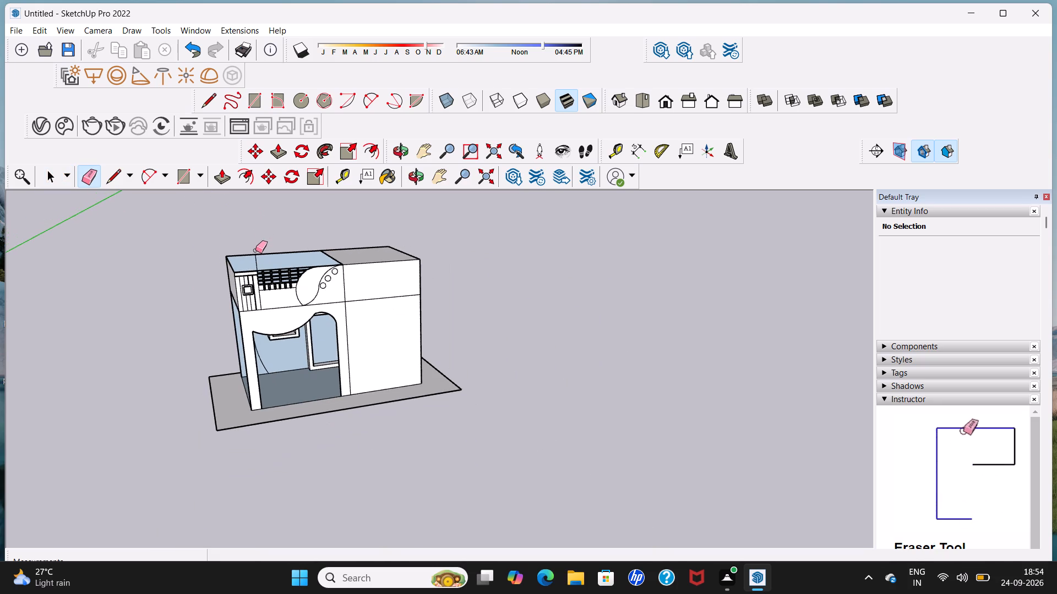
{"action": "key", "text": "space"}
Place a horizontal guide on the recessed inner wall, about 2' 4" below its top edge, crossing the curved line and small window.
{"action": "middle_click_drag", "start_coordinate": [319, 298], "coordinate": [232, 260]}
{"action": "middle_click_drag", "start_coordinate": [294, 323], "coordinate": [297, 282]}
{"action": "middle_click_drag", "start_coordinate": [306, 307], "coordinate": [305, 277]}
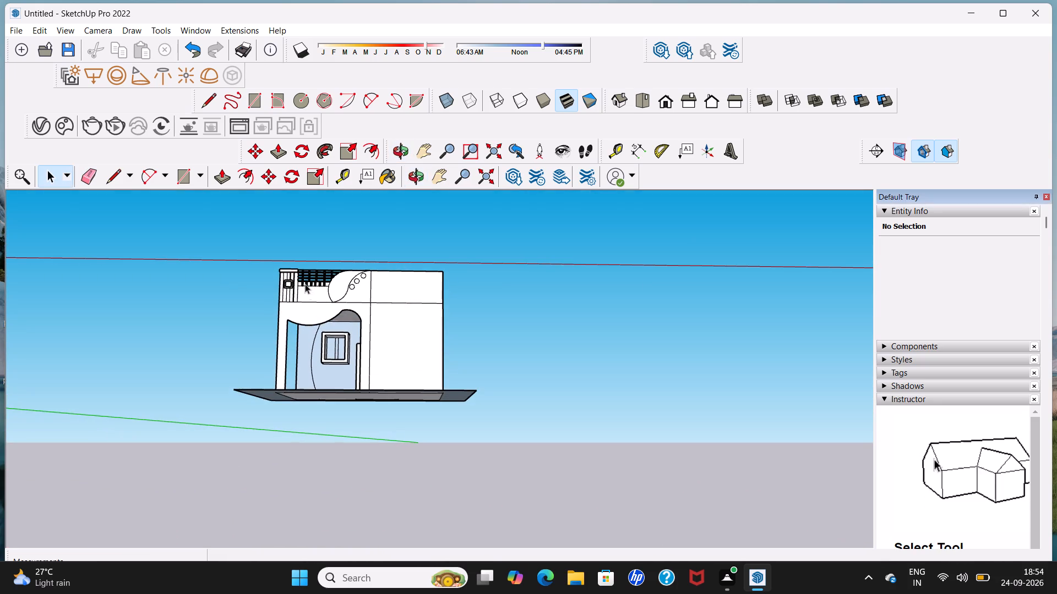
{"action": "middle_click_drag", "start_coordinate": [314, 326], "coordinate": [309, 306]}
{"action": "scroll", "coordinate": [309, 331], "scroll_direction": "up", "scroll_amount": 8}
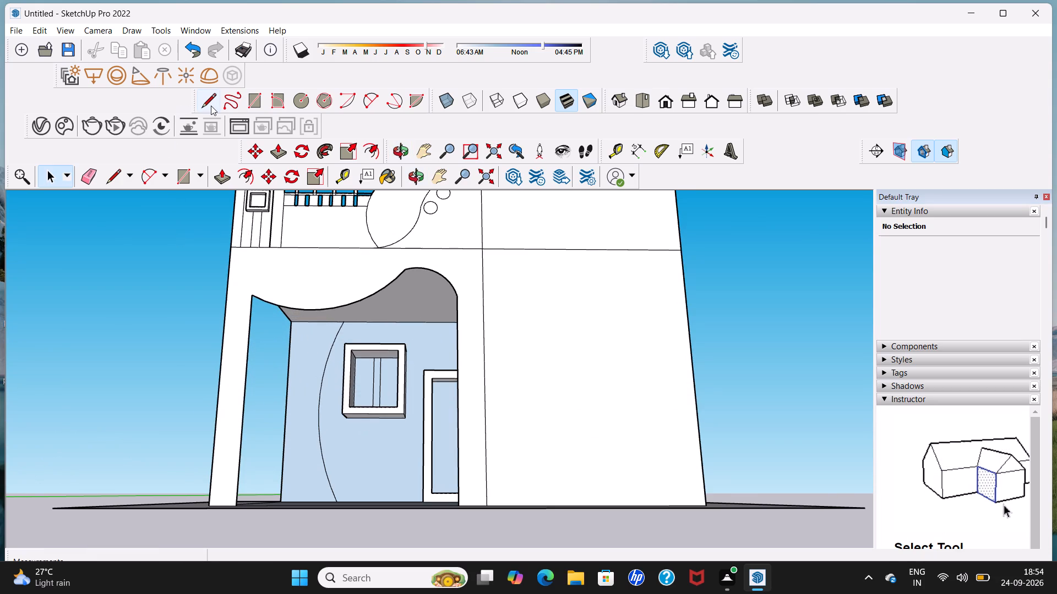
{"action": "left_click", "coordinate": [632, 151]}
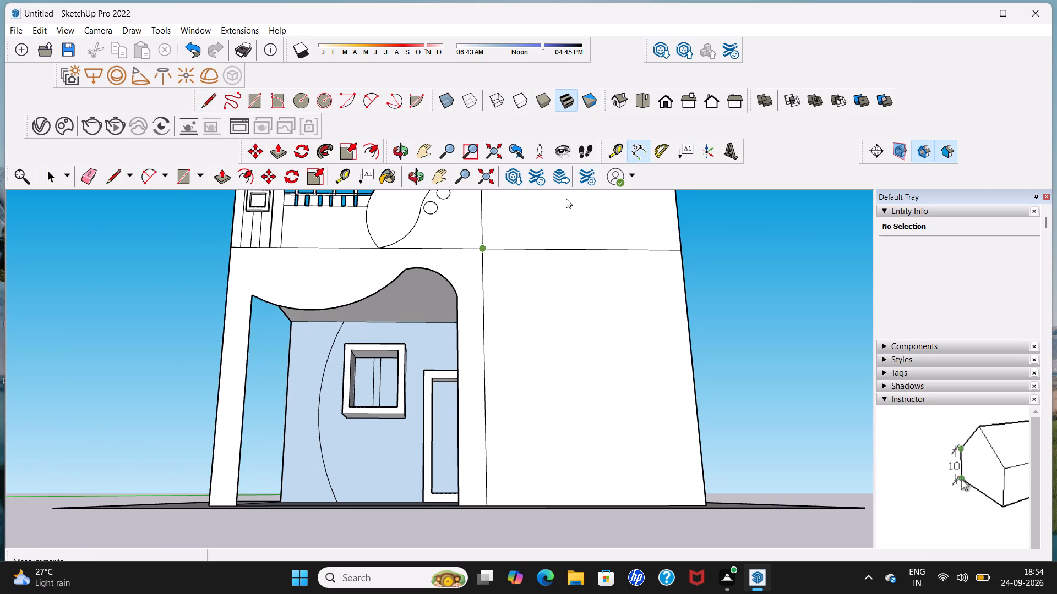
{"action": "left_click", "coordinate": [613, 152]}
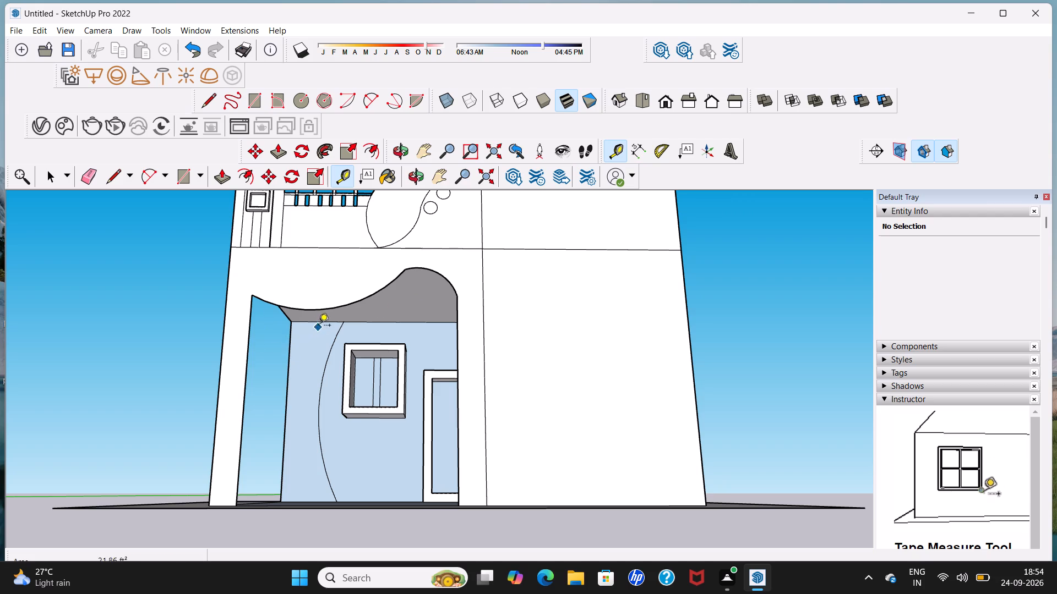
{"action": "scroll", "coordinate": [322, 323], "scroll_direction": "up", "scroll_amount": 5}
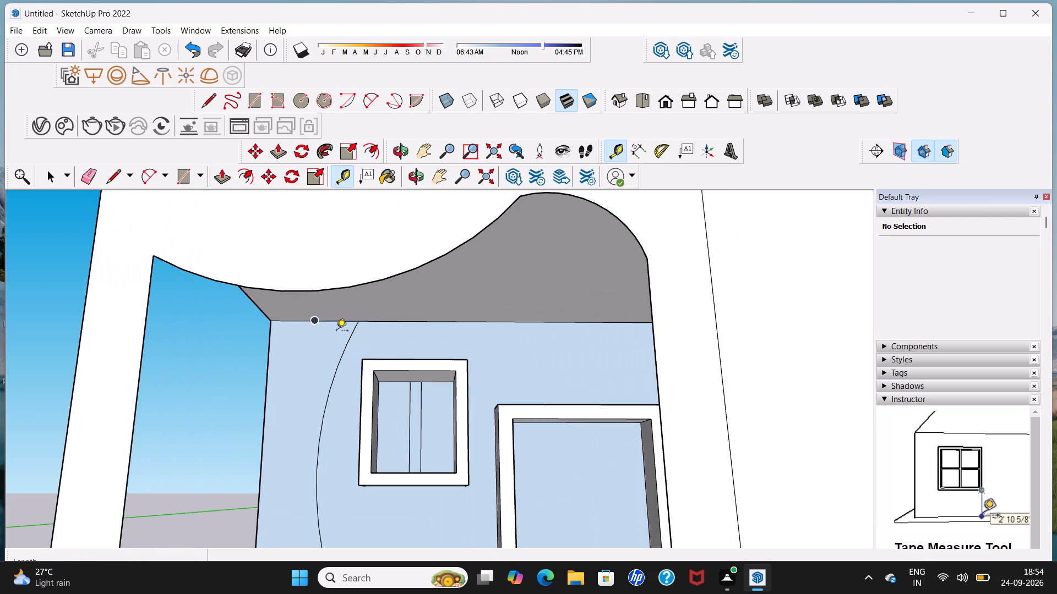
{"action": "left_click", "coordinate": [329, 324]}
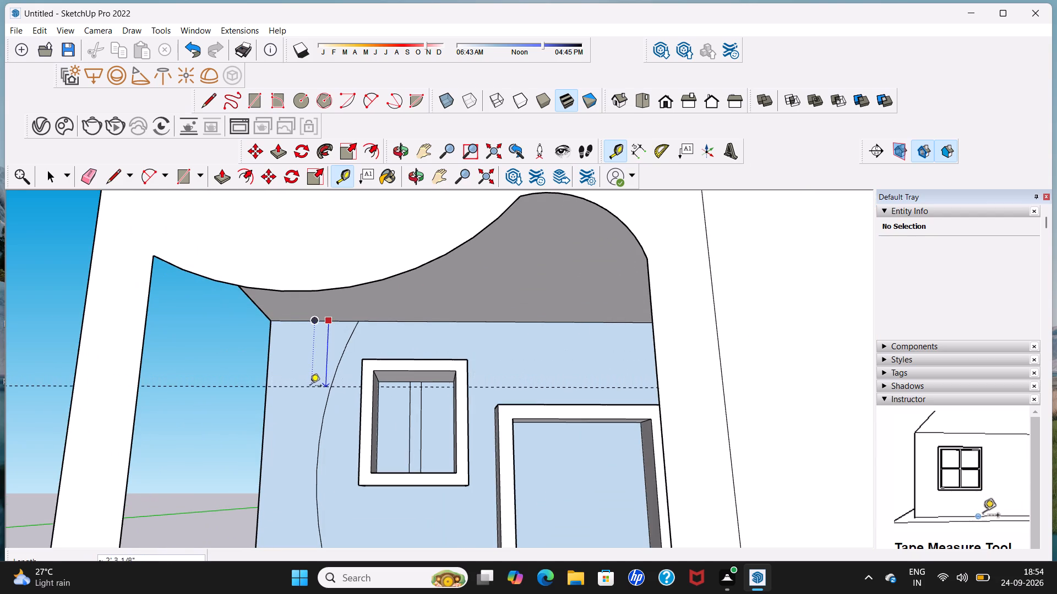
{"action": "left_click", "coordinate": [310, 388]}
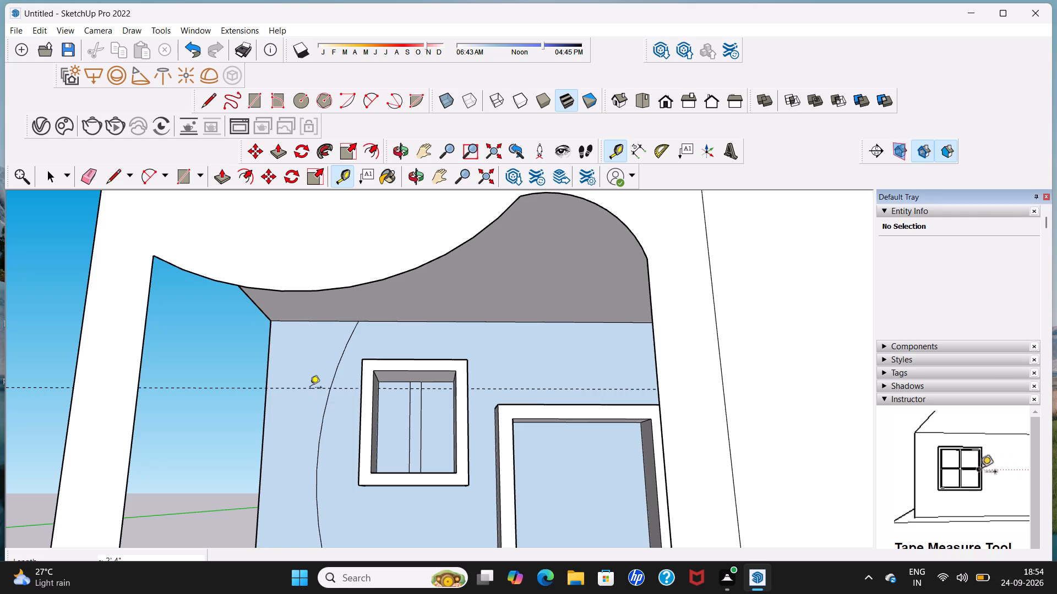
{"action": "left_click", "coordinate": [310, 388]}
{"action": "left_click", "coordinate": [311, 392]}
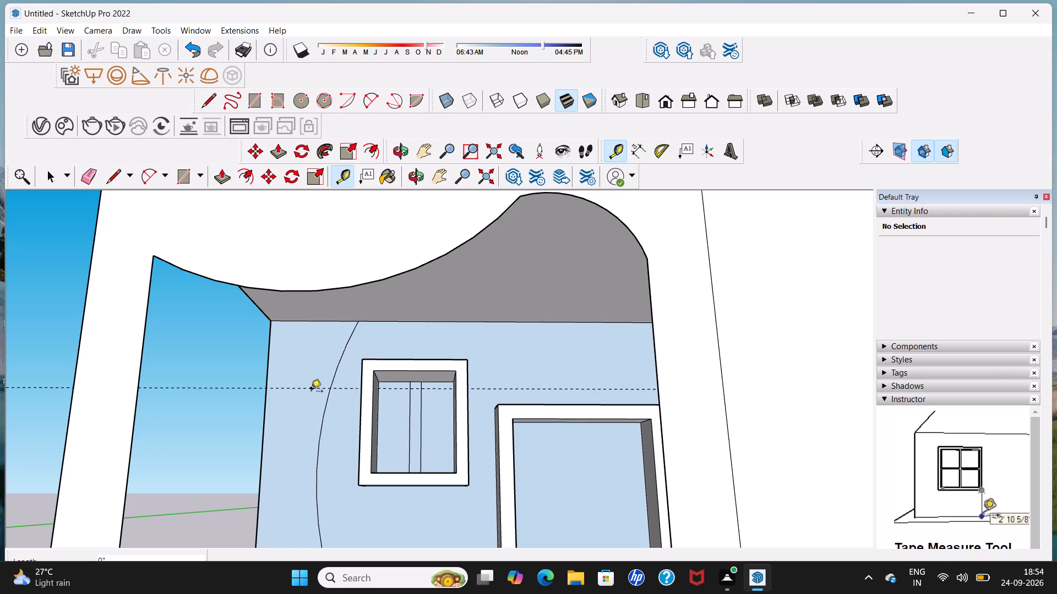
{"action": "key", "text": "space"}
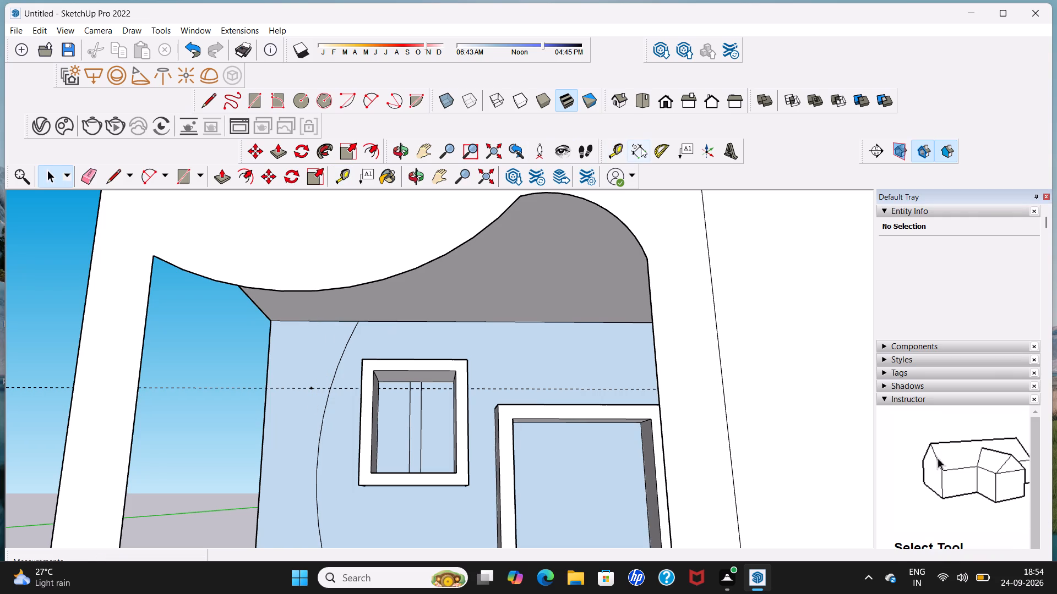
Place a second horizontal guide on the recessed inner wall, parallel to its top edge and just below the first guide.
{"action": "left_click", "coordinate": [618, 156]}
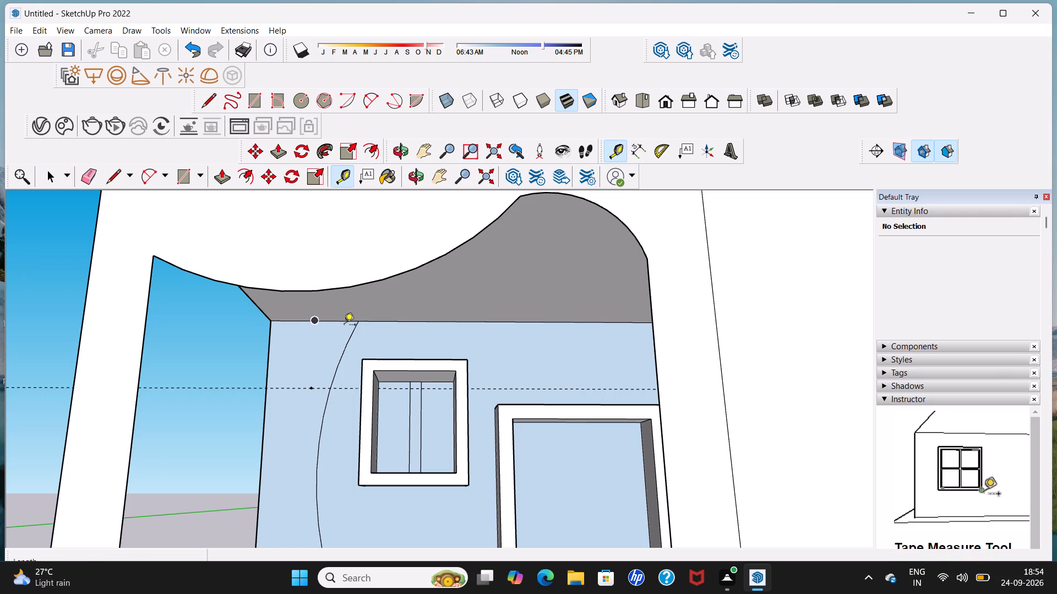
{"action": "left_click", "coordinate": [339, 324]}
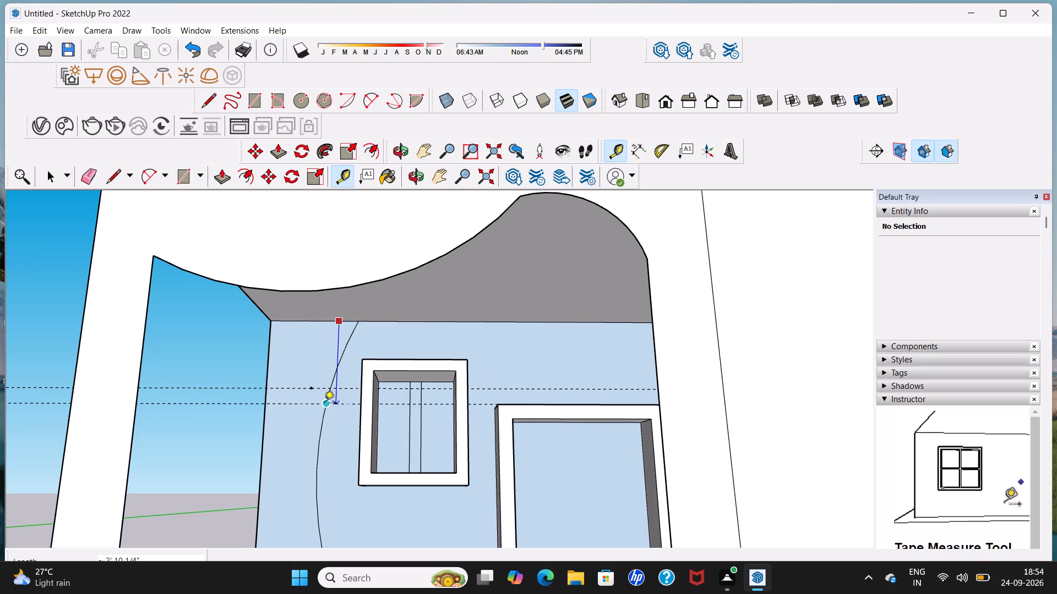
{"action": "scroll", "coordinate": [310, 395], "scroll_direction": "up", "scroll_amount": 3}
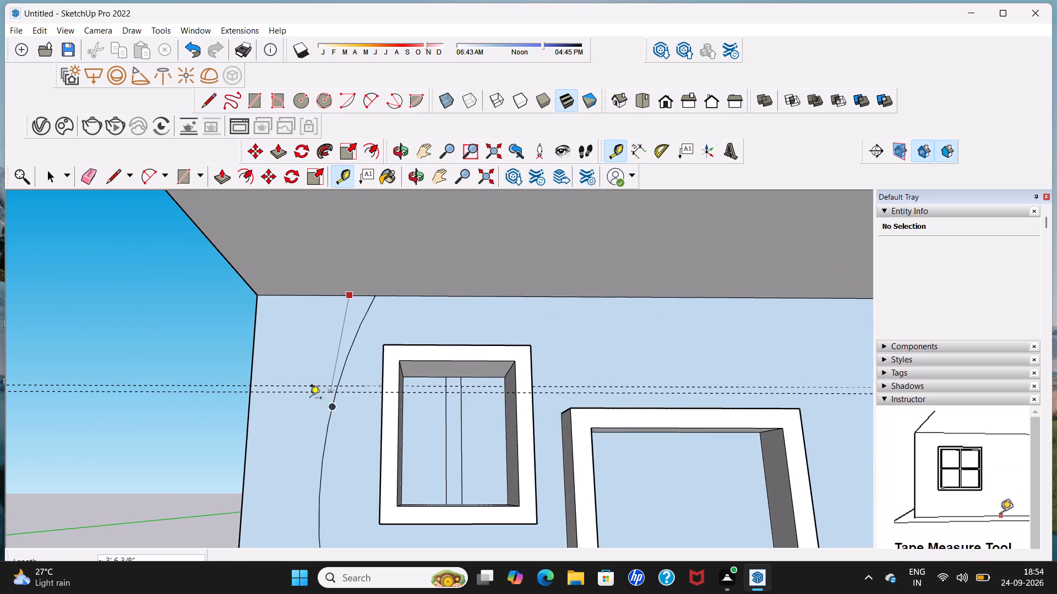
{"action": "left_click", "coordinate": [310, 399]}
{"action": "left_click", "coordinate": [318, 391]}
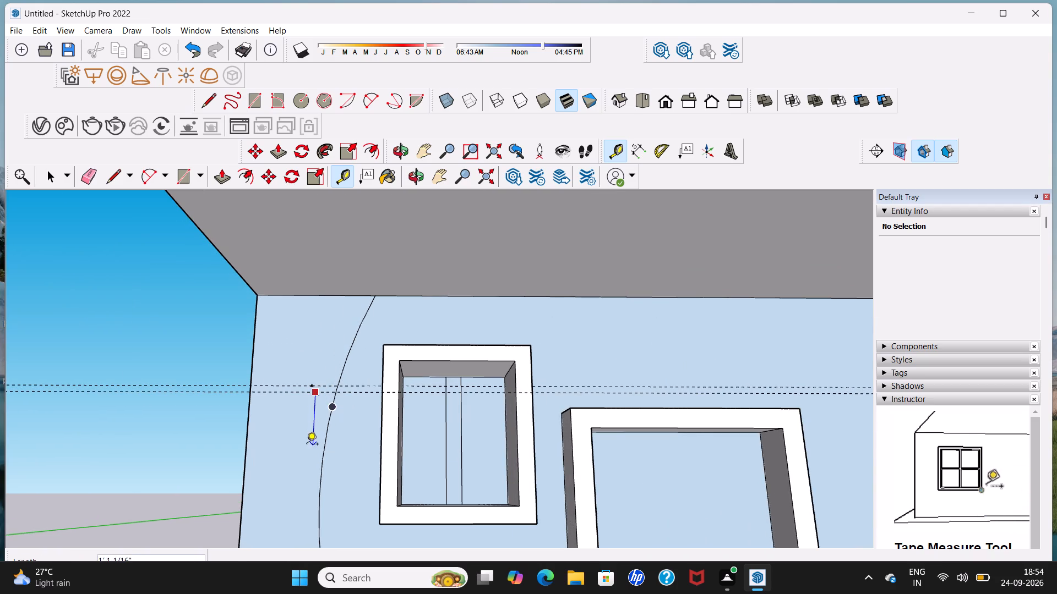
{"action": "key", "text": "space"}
Place a horizontal guide on the recessed inner wall, about 5' 11/16" below its top edge, crossing the lower part of the small window.
{"action": "left_click", "coordinate": [619, 152]}
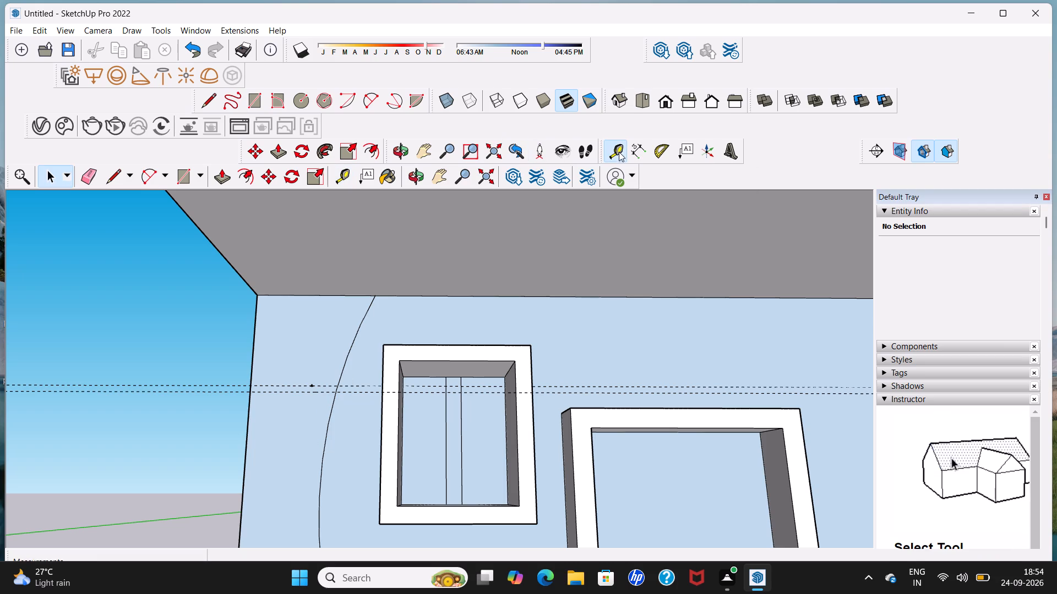
{"action": "left_click", "coordinate": [287, 298]}
{"action": "scroll", "coordinate": [292, 472], "scroll_direction": "down", "scroll_amount": 1}
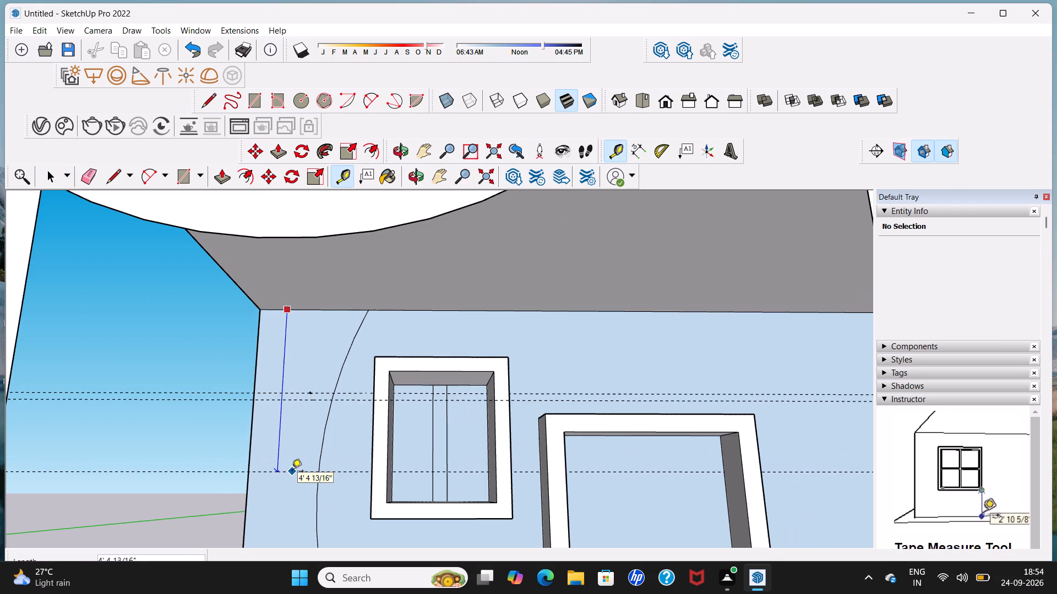
{"action": "scroll", "coordinate": [292, 472], "scroll_direction": "down", "scroll_amount": 2}
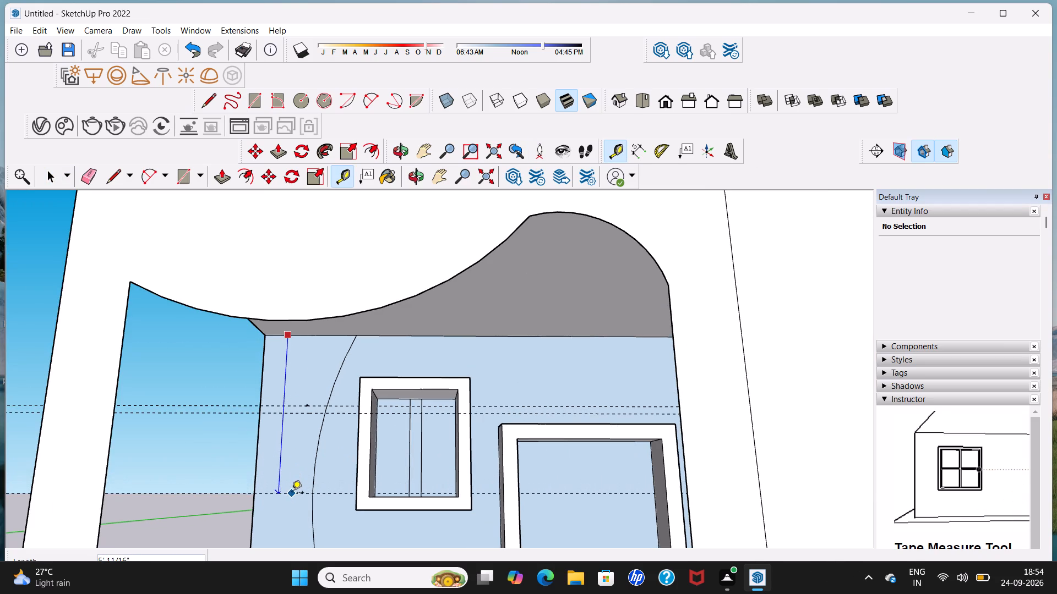
{"action": "left_click", "coordinate": [292, 493]}
{"action": "left_click", "coordinate": [292, 494]}
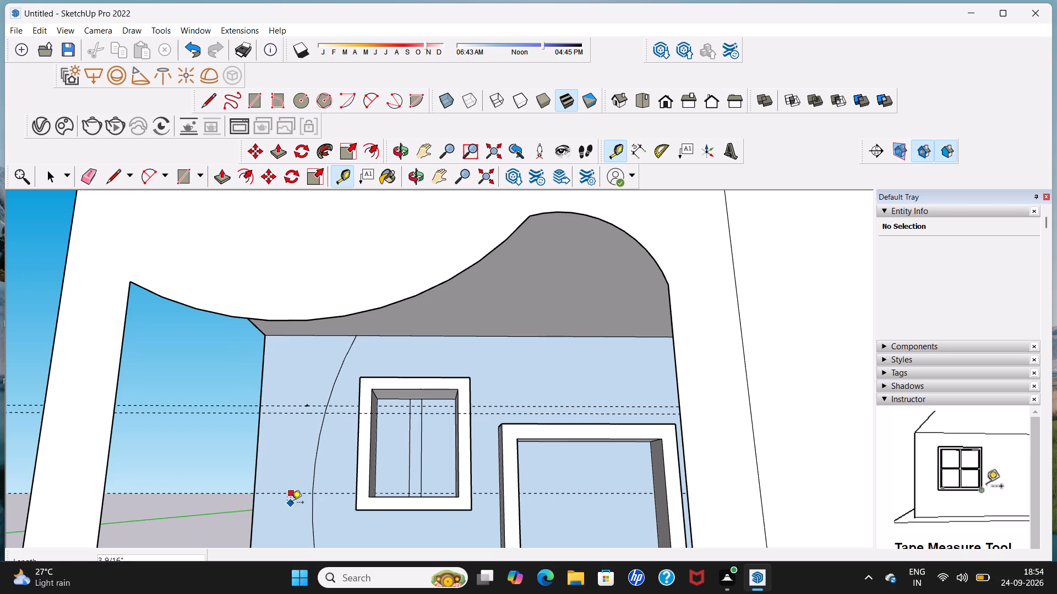
{"action": "key", "text": "space"}
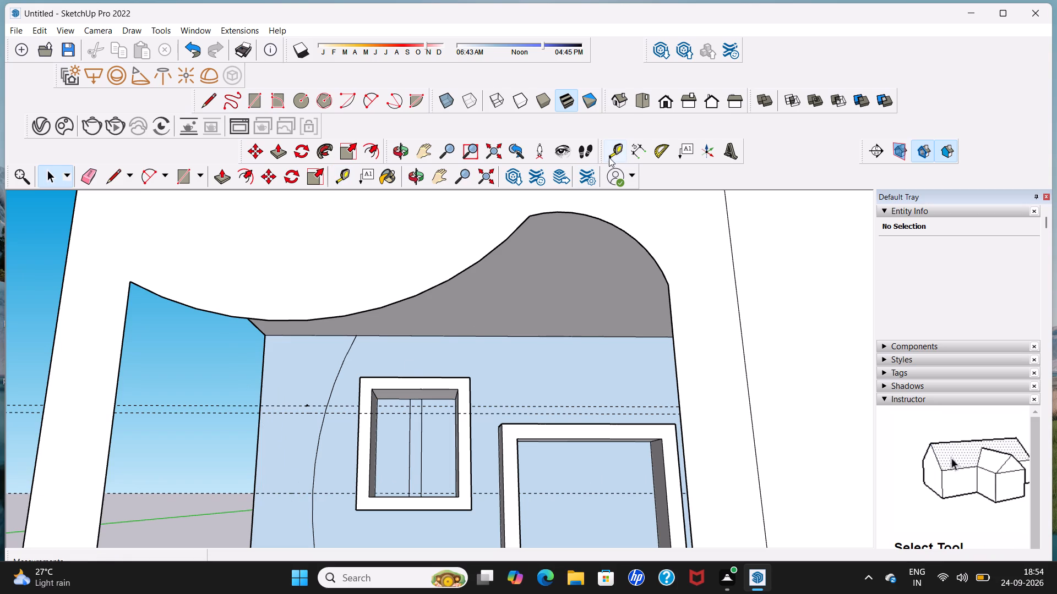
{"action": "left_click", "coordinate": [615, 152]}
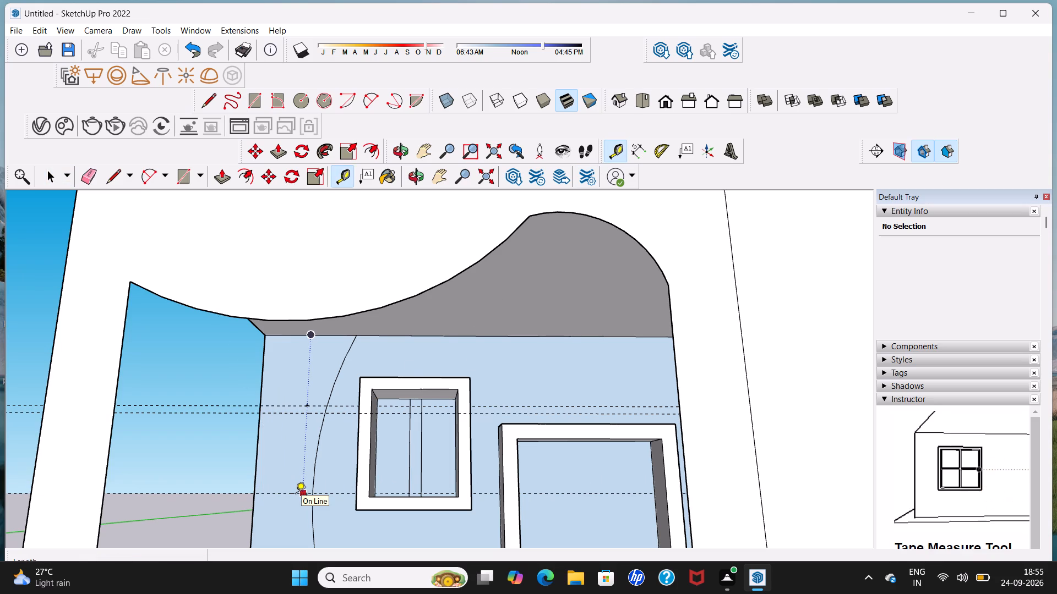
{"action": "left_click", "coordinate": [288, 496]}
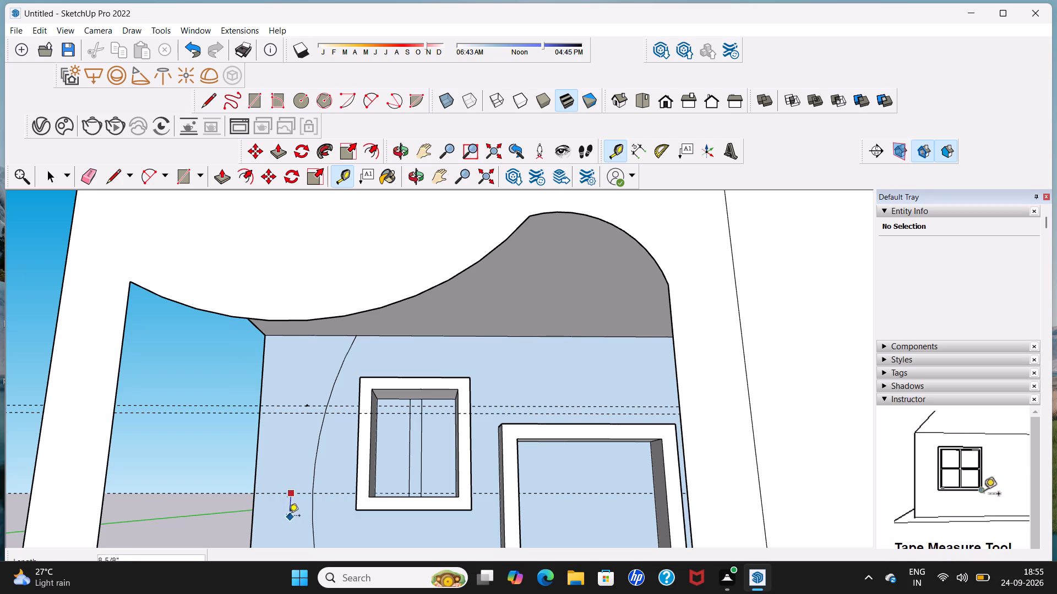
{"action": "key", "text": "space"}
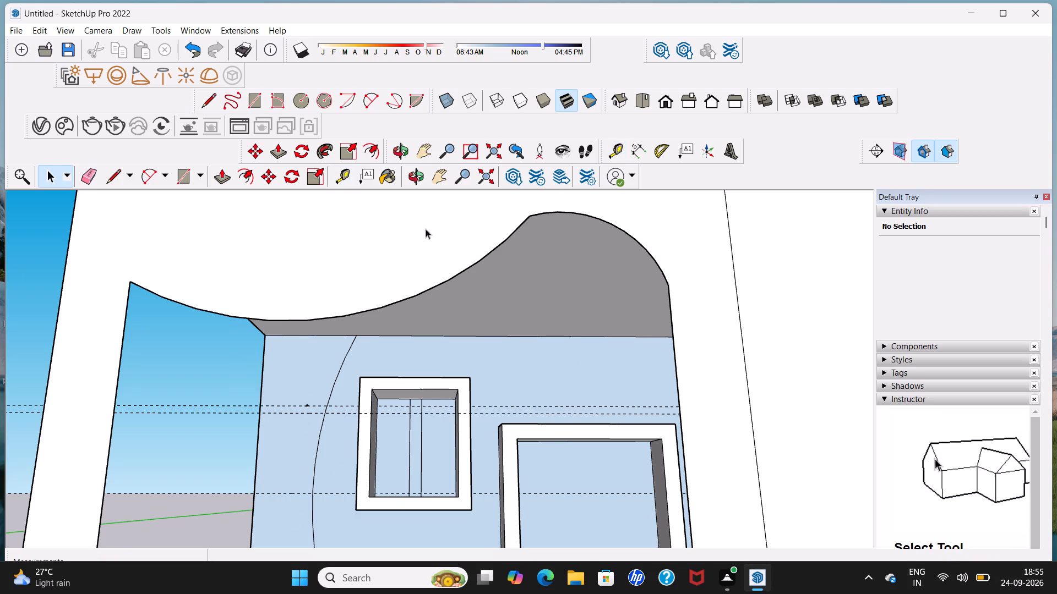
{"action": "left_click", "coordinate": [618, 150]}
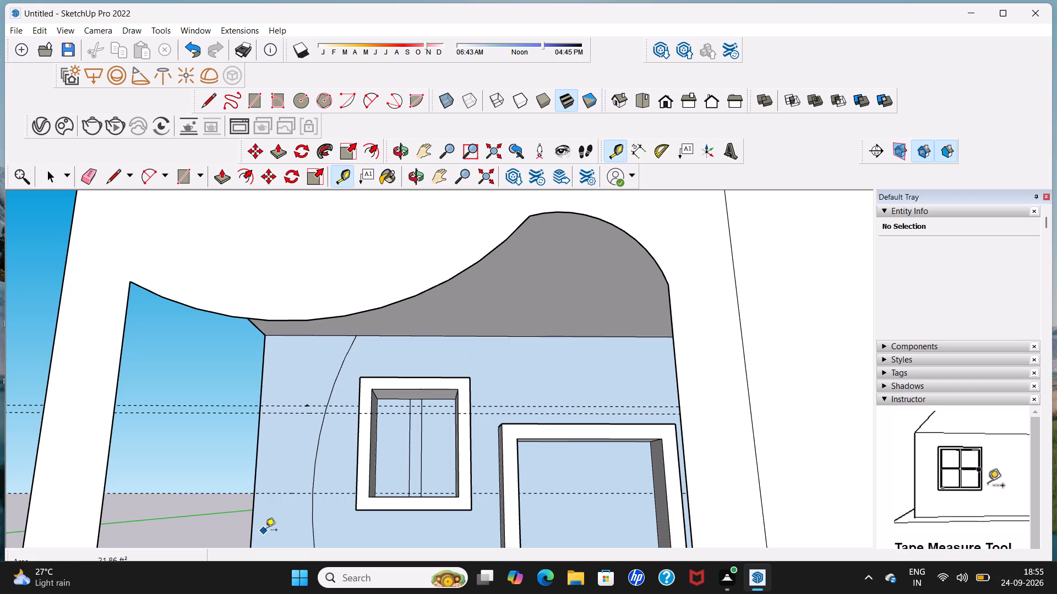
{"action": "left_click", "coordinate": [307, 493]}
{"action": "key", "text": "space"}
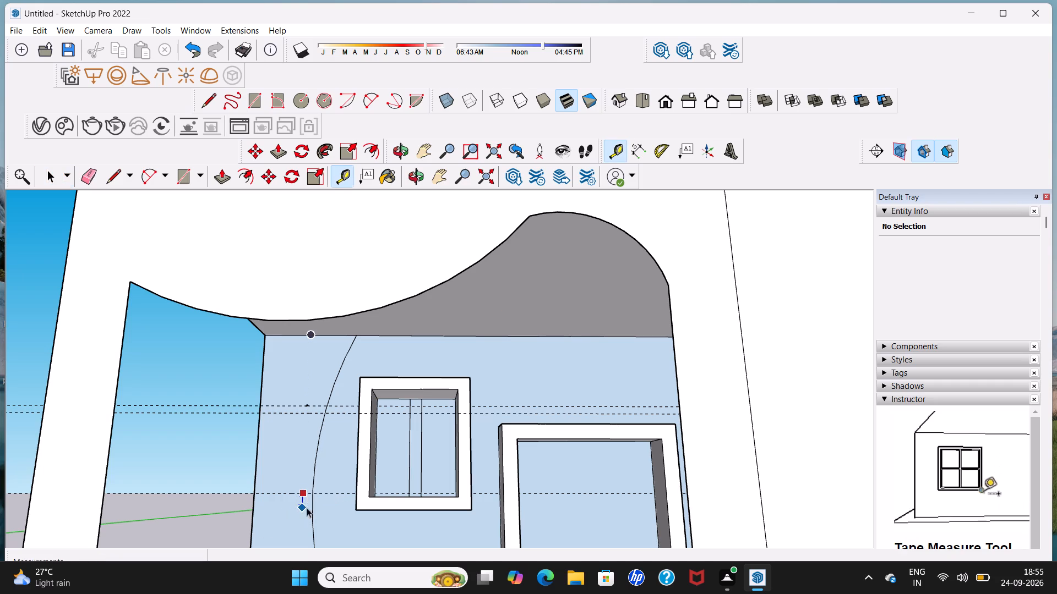
Place another horizontal guide on the recessed wall, about 5' 3 7/8" below its top edge, just under the previous guide.
{"action": "left_click", "coordinate": [617, 150]}
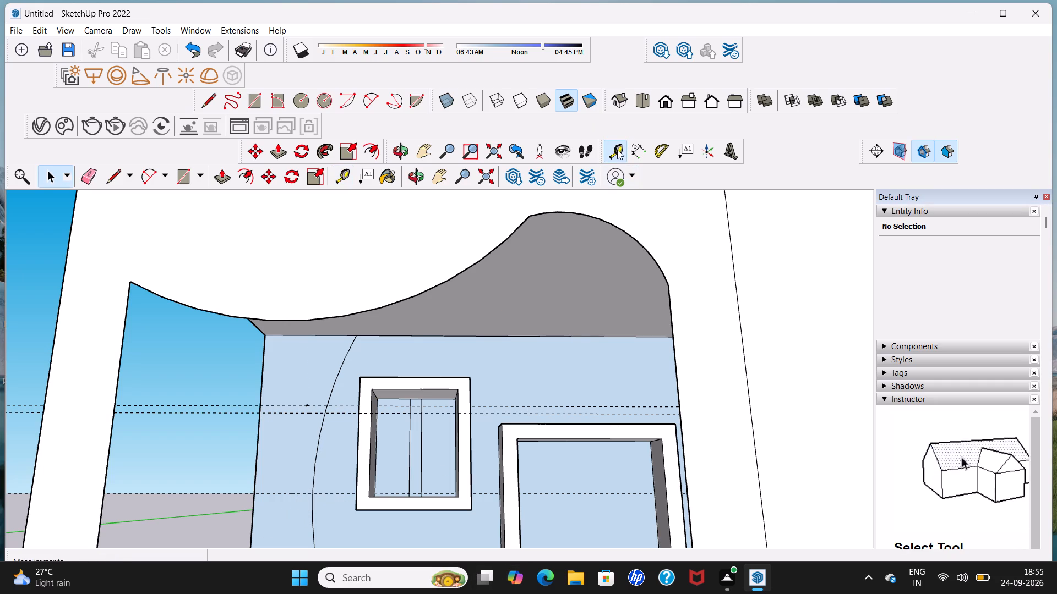
{"action": "left_click", "coordinate": [406, 338]}
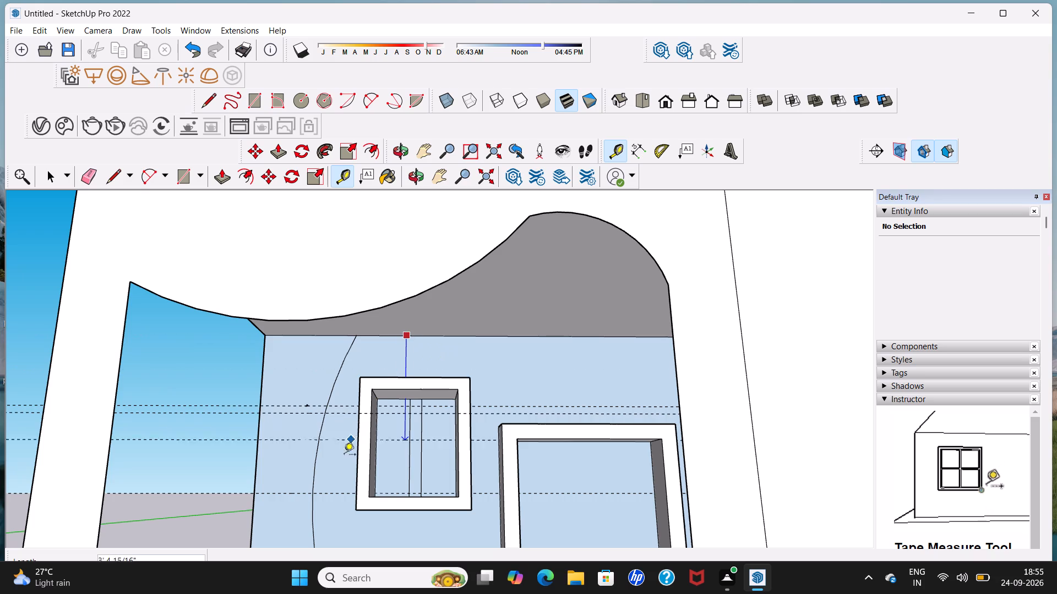
{"action": "left_click", "coordinate": [335, 502]}
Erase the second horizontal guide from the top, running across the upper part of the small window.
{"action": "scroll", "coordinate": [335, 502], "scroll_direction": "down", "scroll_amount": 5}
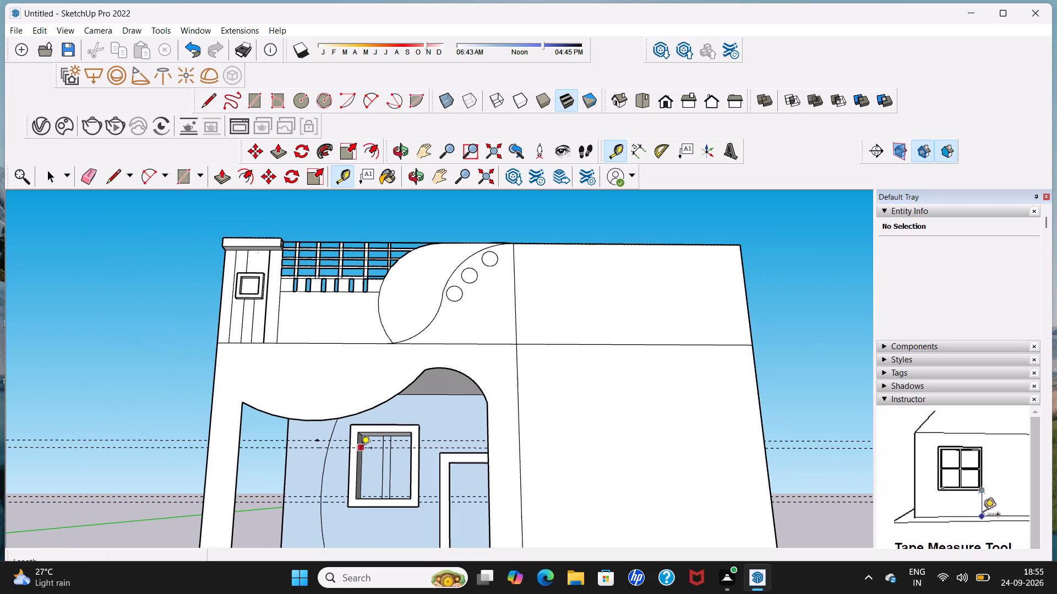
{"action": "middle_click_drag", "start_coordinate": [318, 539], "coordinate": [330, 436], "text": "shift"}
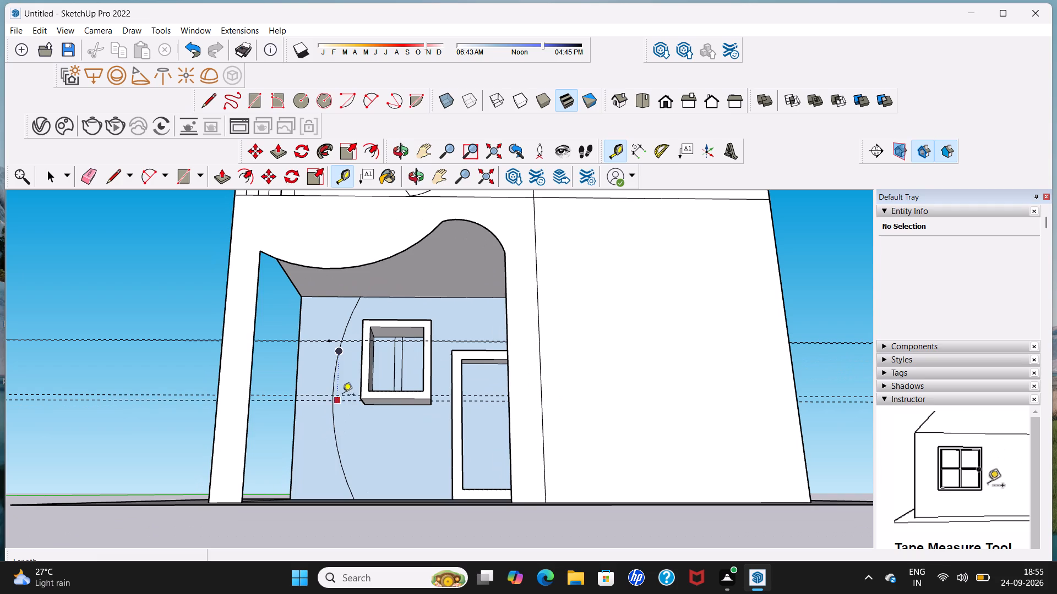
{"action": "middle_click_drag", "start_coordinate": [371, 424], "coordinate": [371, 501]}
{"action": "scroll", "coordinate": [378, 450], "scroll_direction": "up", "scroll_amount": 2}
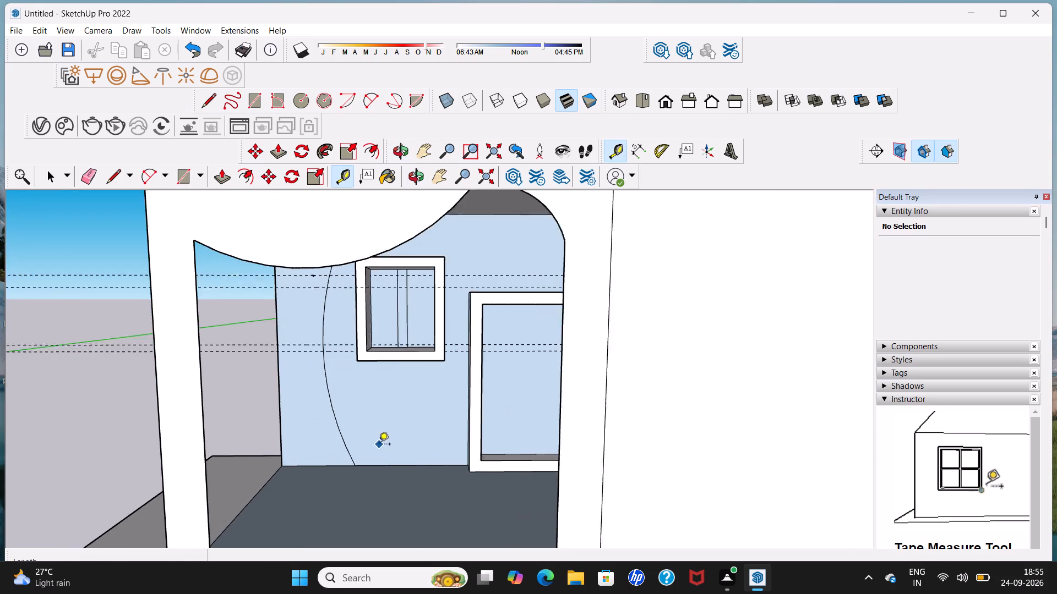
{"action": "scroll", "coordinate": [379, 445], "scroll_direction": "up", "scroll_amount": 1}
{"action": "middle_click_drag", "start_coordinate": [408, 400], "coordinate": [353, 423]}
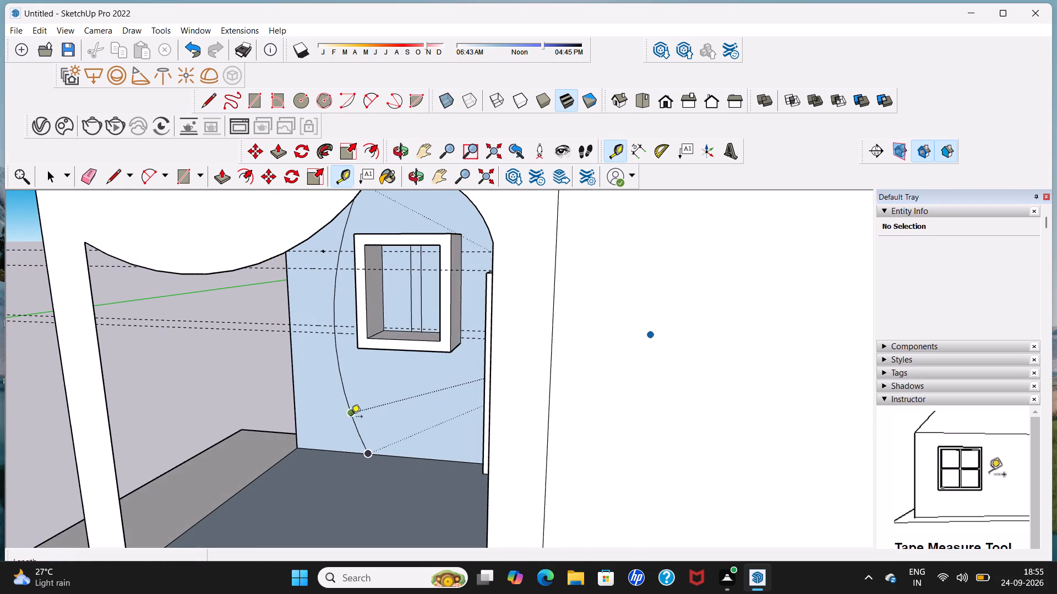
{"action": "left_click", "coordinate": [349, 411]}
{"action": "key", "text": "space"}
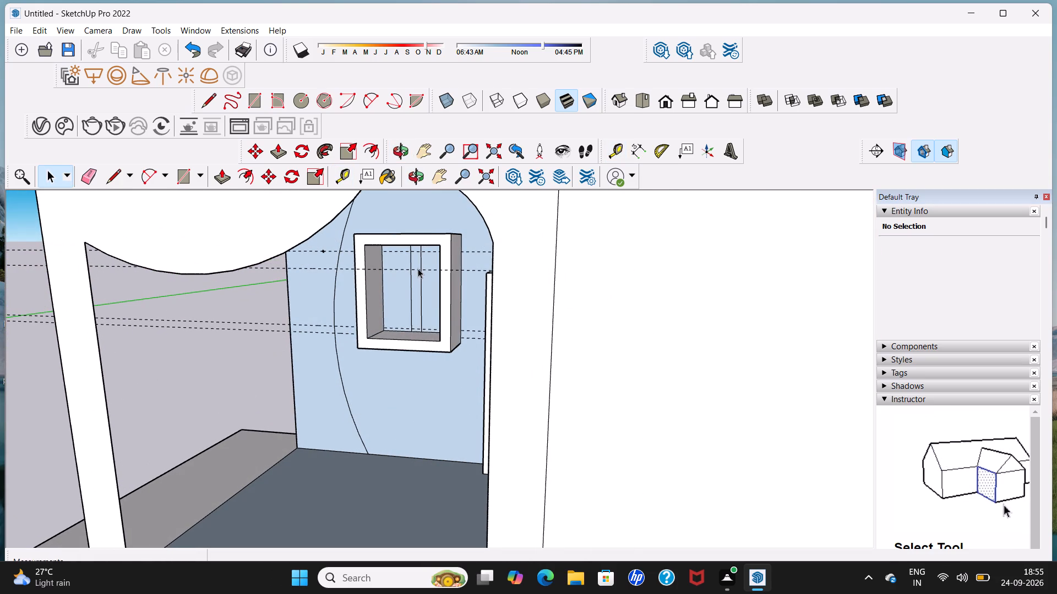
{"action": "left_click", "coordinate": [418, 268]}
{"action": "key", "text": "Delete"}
Place a horizontal guide on the recessed wall, about 2' 7 1/4" below its top edge, just under the uppermost guide.
{"action": "middle_click_drag", "start_coordinate": [303, 302], "coordinate": [322, 294]}
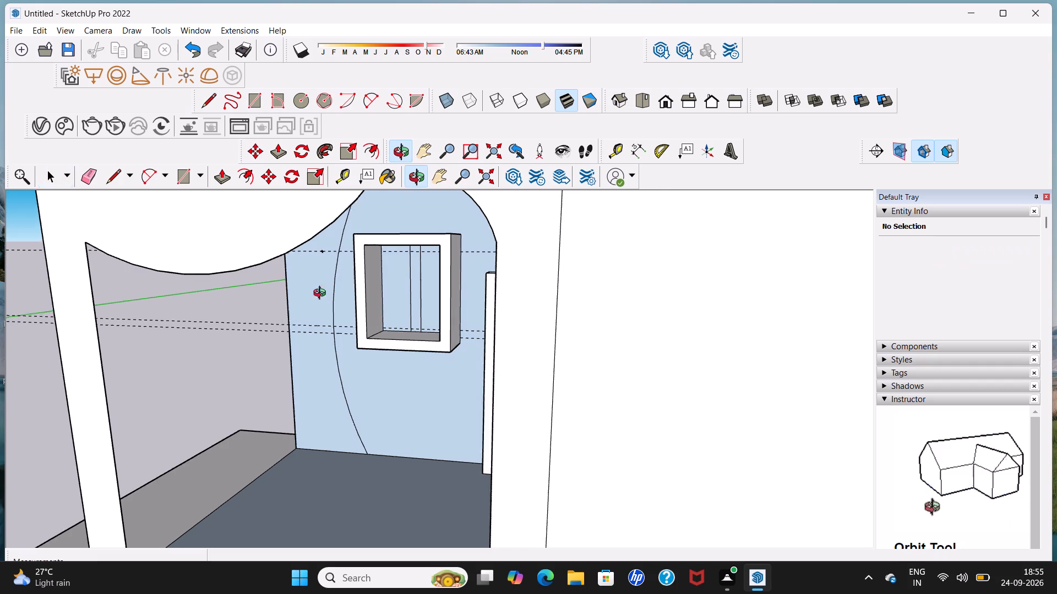
{"action": "middle_click_drag", "start_coordinate": [322, 294], "coordinate": [645, 208]}
{"action": "scroll", "coordinate": [301, 291], "scroll_direction": "down", "scroll_amount": 3}
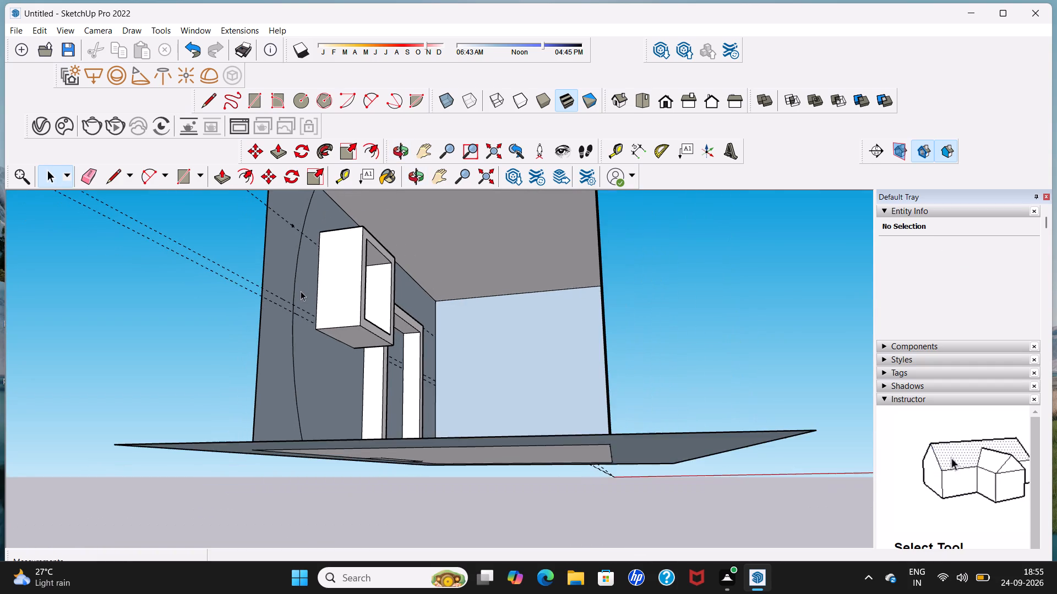
{"action": "middle_click_drag", "start_coordinate": [315, 244], "coordinate": [310, 272]}
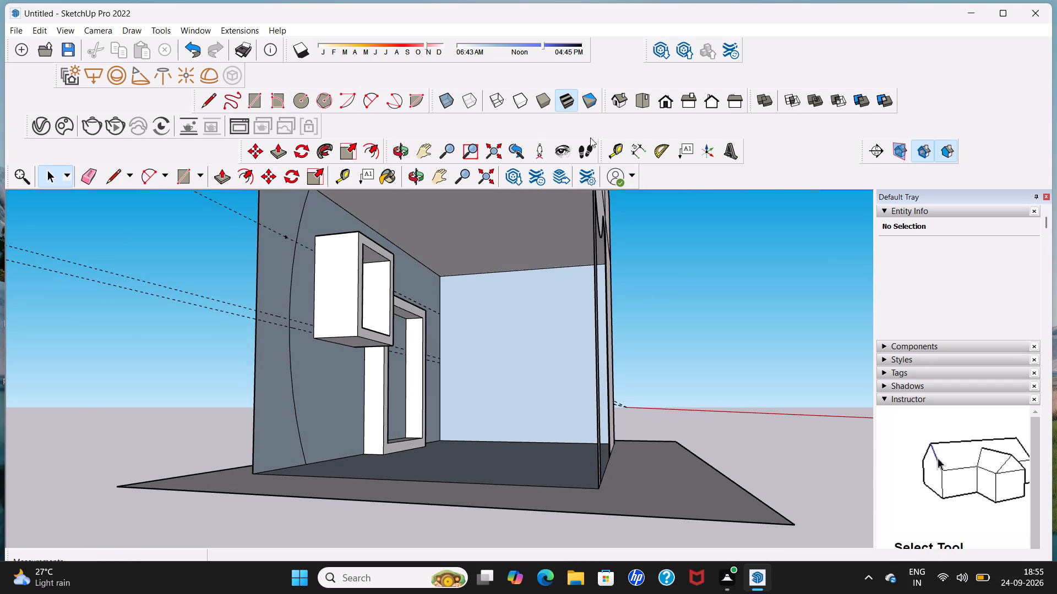
{"action": "left_click", "coordinate": [619, 148]}
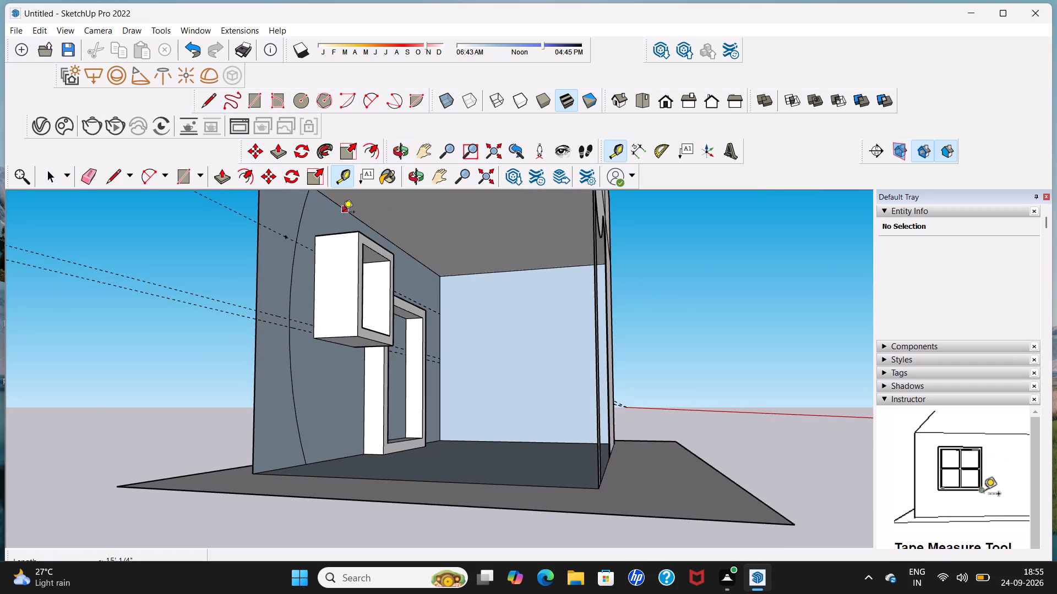
{"action": "scroll", "coordinate": [341, 207], "scroll_direction": "up", "scroll_amount": 9}
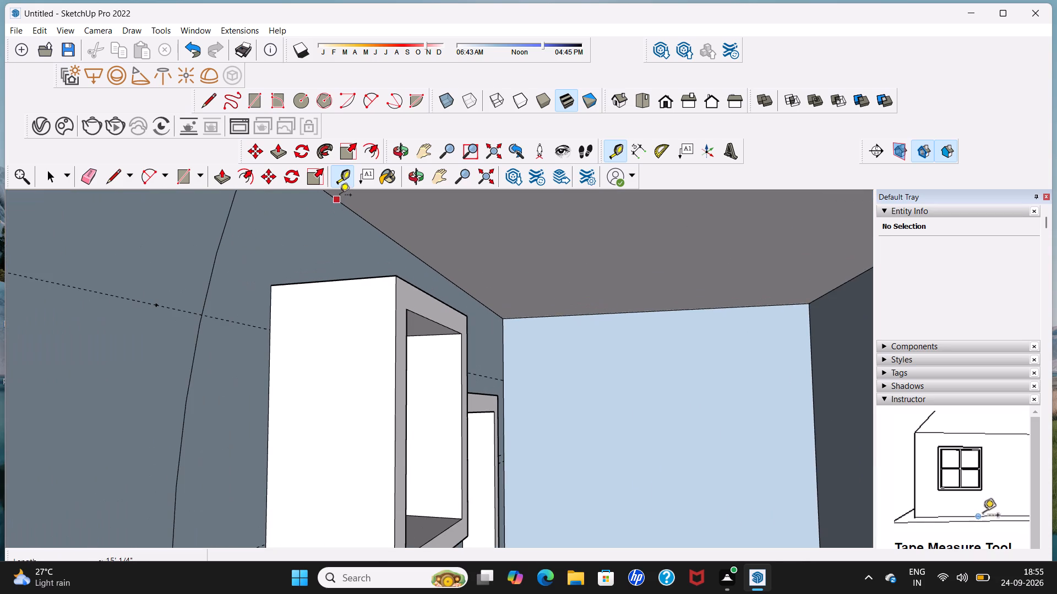
{"action": "left_click", "coordinate": [340, 201]}
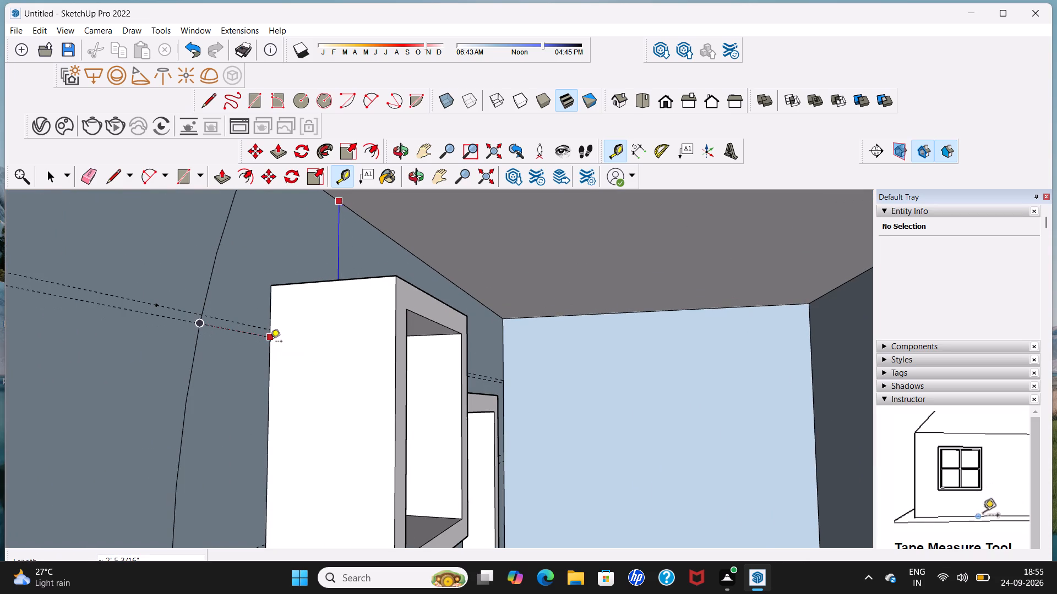
{"action": "scroll", "coordinate": [270, 342], "scroll_direction": "down", "scroll_amount": 5}
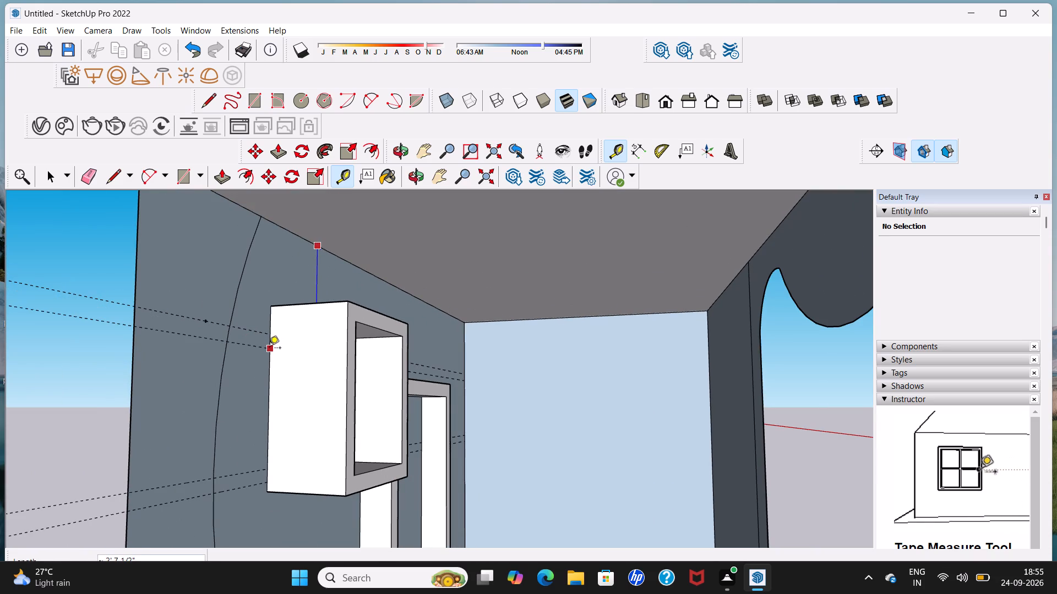
{"action": "left_click", "coordinate": [270, 348]}
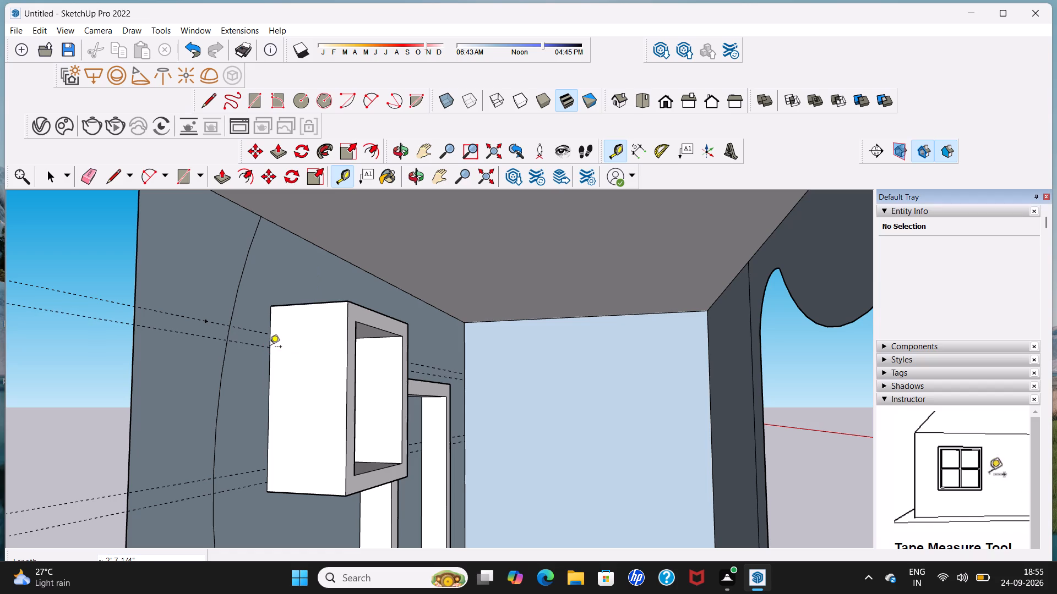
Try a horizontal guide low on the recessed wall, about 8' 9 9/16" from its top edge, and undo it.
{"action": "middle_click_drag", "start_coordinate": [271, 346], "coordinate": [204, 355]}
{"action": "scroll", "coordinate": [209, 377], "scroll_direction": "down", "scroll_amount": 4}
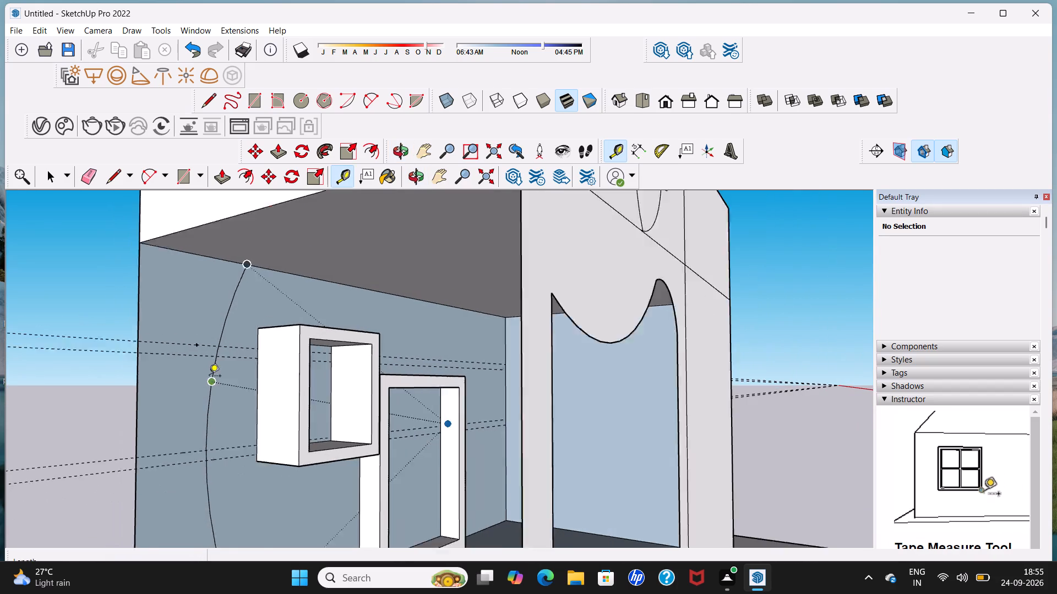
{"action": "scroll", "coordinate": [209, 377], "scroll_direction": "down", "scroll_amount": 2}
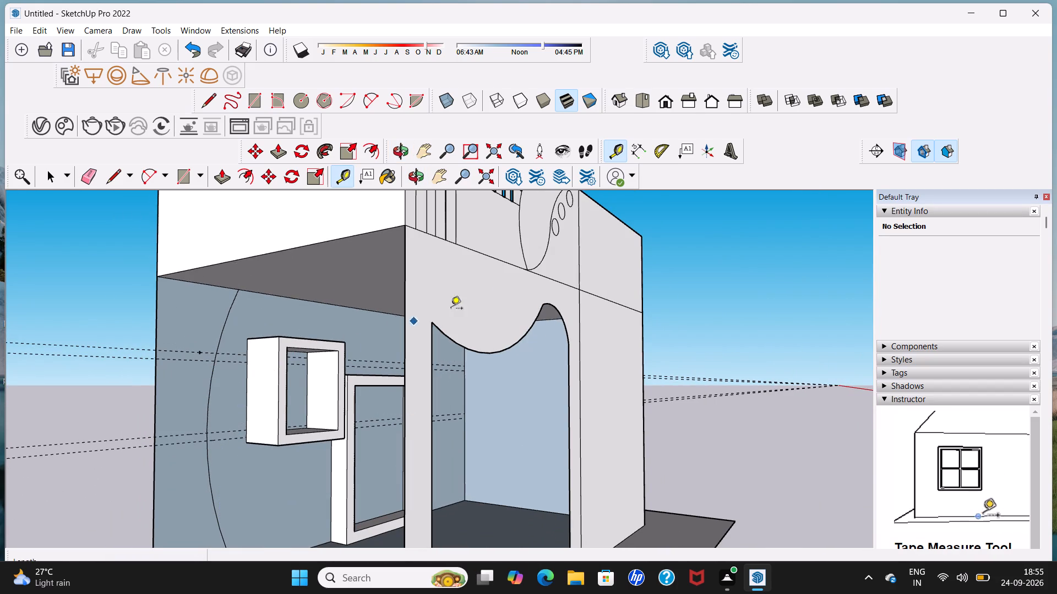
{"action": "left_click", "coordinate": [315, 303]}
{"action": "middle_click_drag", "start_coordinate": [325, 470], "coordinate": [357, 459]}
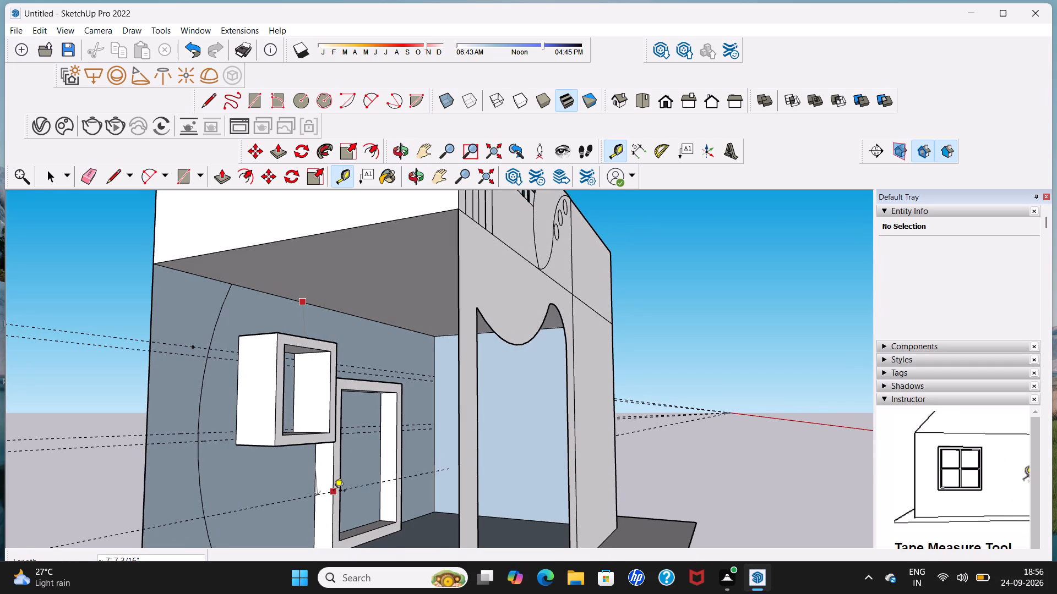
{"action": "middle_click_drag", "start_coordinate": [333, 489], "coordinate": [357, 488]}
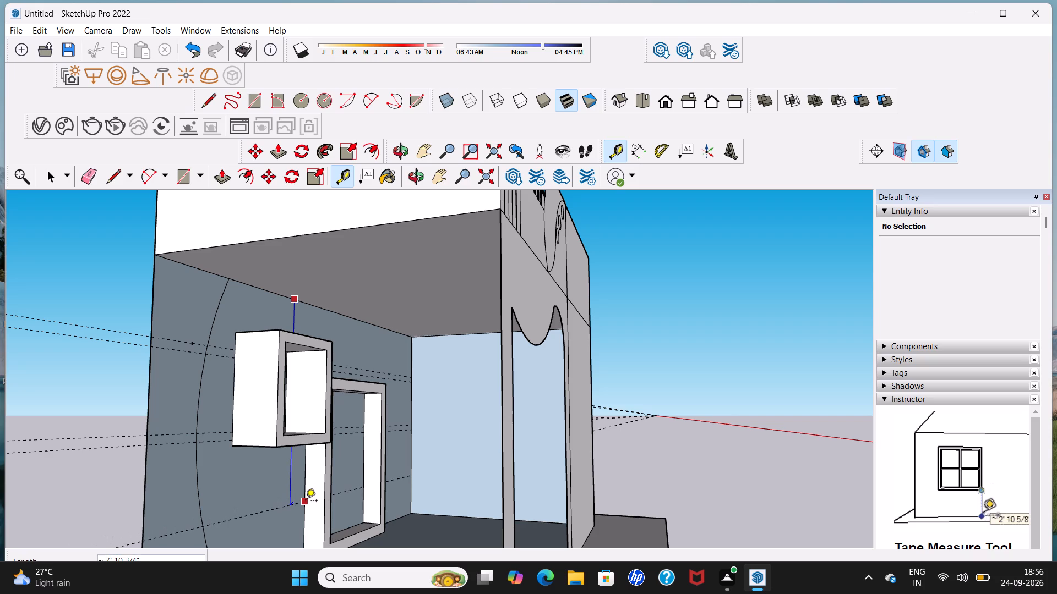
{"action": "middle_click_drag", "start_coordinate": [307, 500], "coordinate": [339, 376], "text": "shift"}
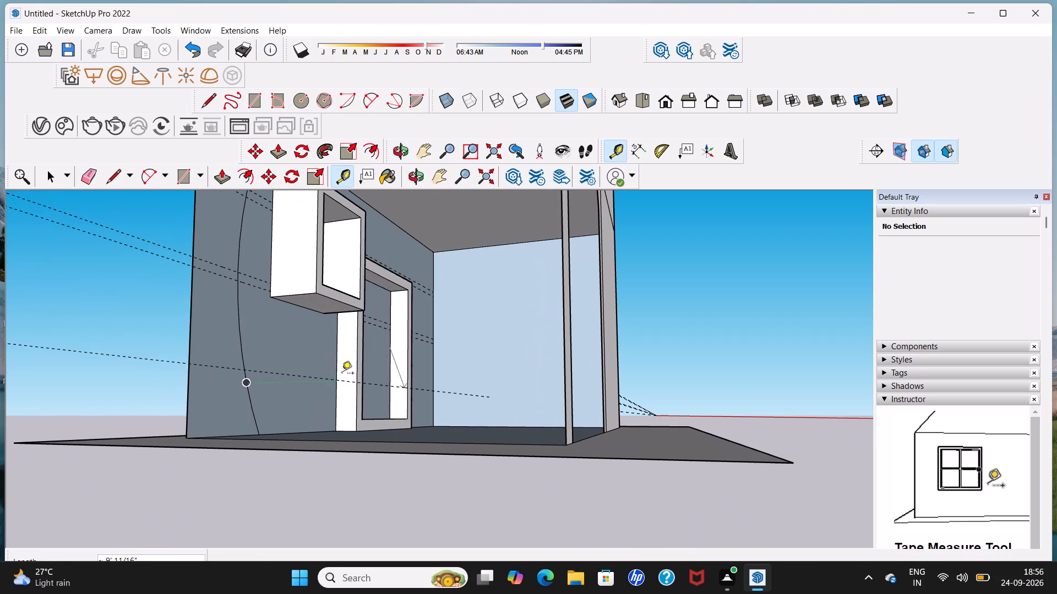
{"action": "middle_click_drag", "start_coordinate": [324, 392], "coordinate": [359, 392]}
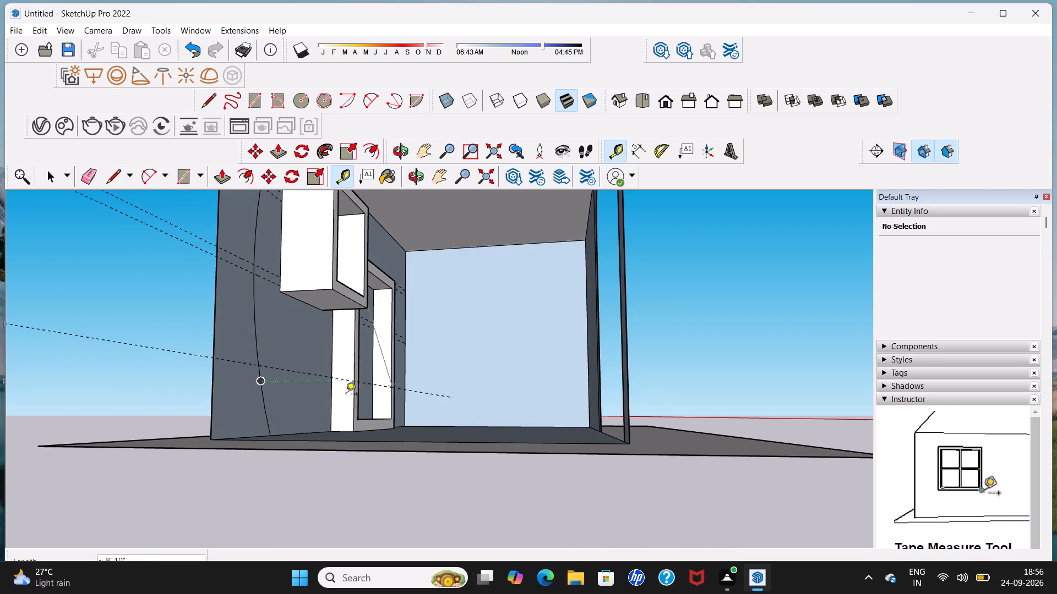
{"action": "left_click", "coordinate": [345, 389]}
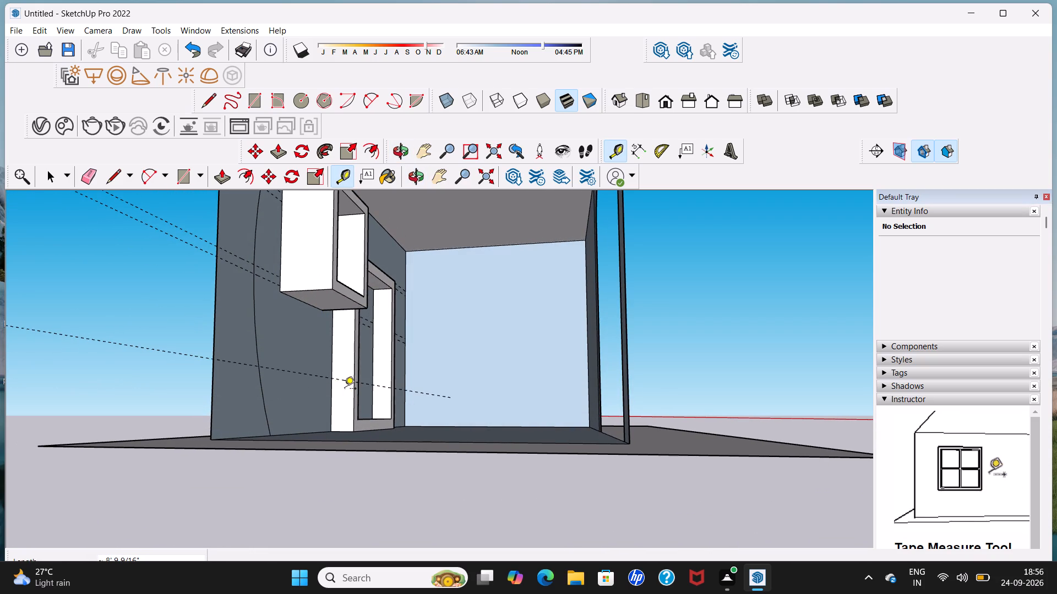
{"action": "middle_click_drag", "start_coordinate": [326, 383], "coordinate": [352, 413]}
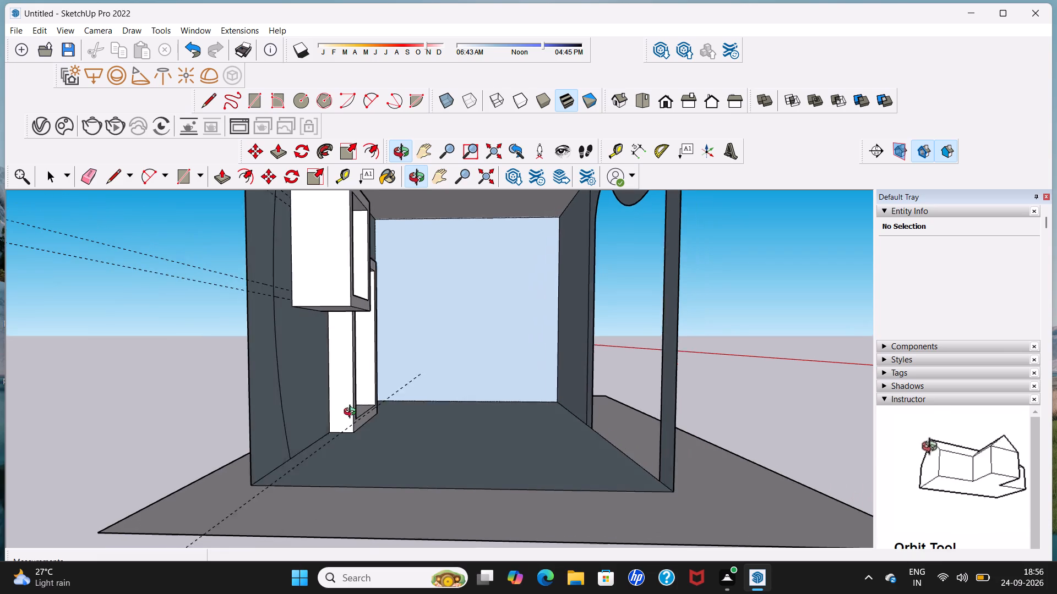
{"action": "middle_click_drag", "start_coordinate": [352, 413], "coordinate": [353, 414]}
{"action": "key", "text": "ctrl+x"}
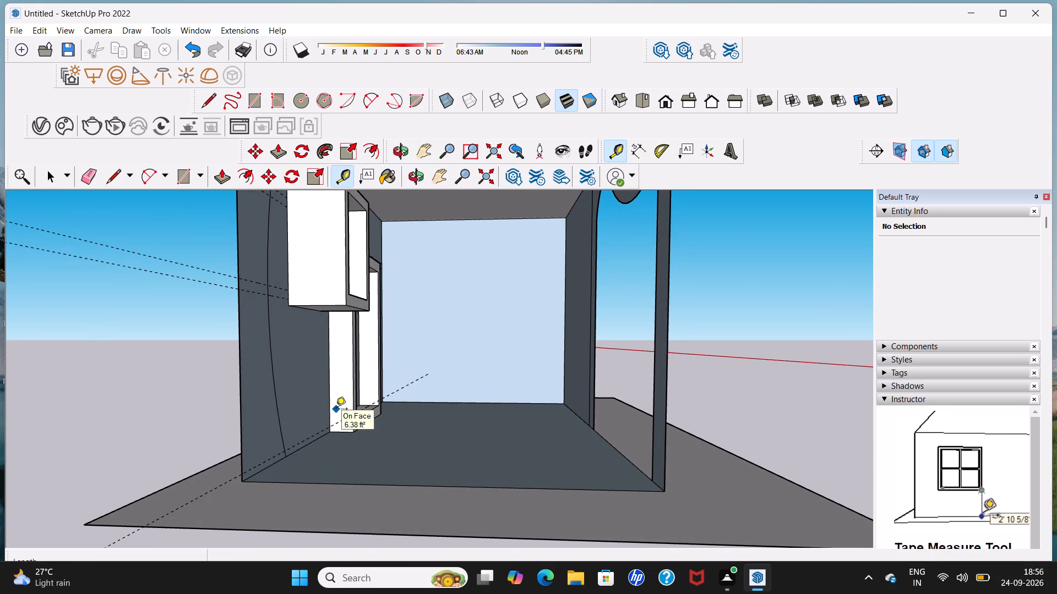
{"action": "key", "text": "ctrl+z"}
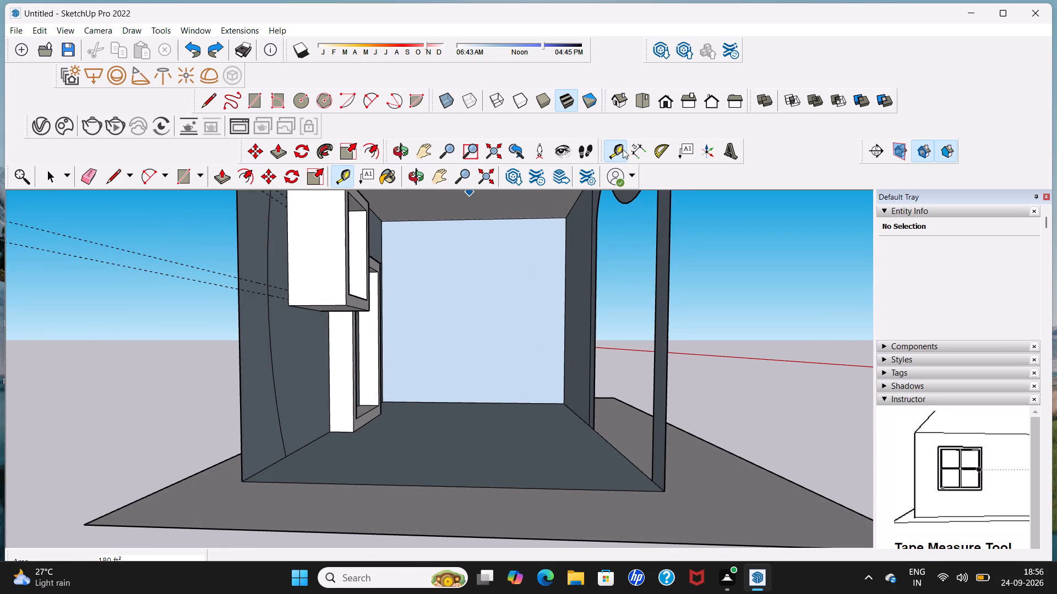
Place a horizontal guide on the recessed wall, about 2' 3/16" above its bottom edge, crossing the lower part of the arc.
{"action": "left_click", "coordinate": [624, 152]}
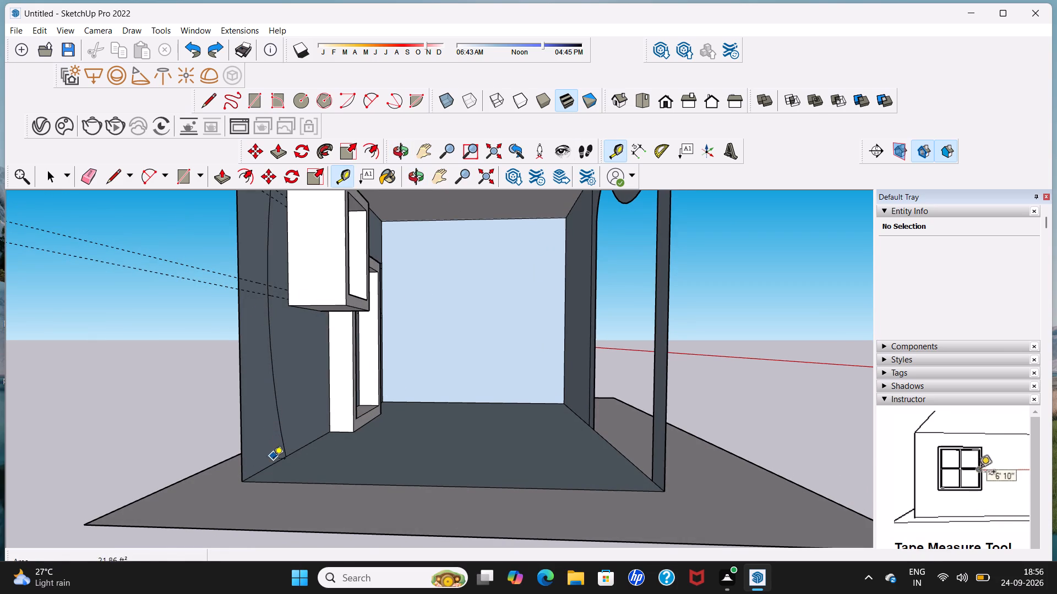
{"action": "left_click", "coordinate": [274, 460]}
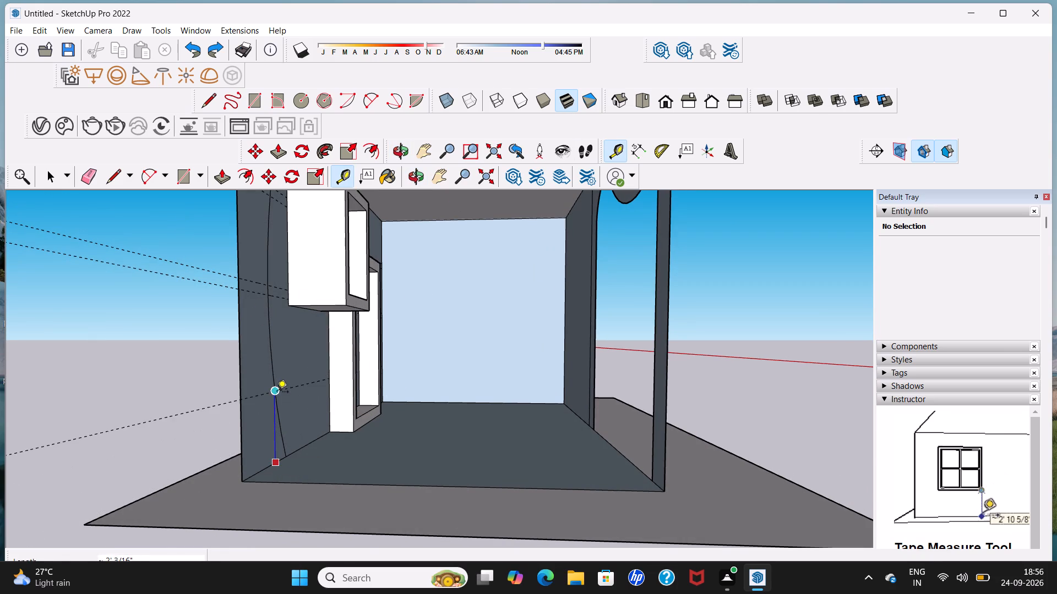
{"action": "left_click", "coordinate": [276, 395]}
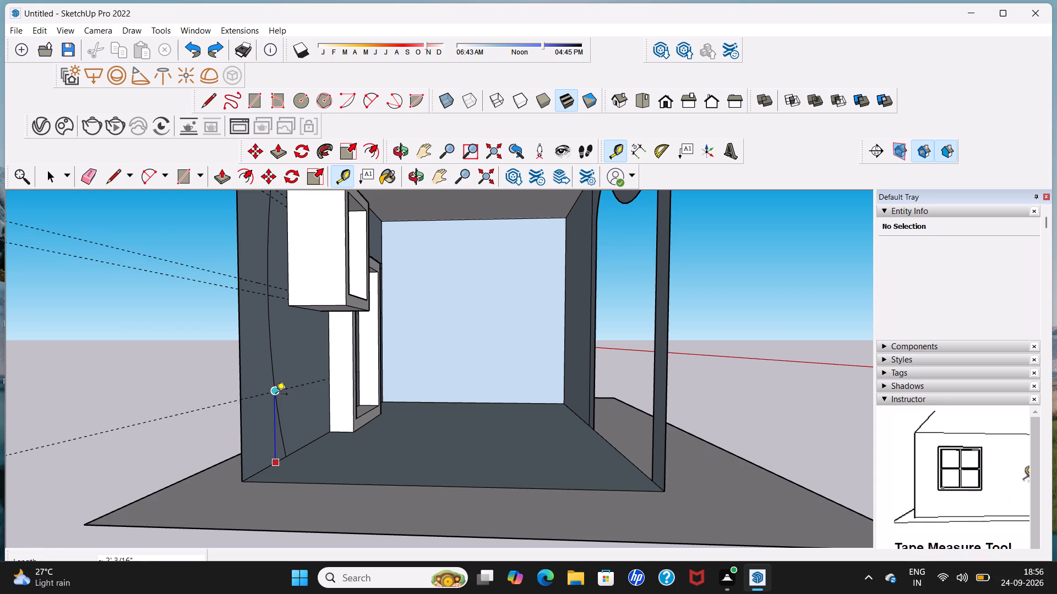
Place another horizontal guide on the recessed wall, about 1' 8 1/8" above its bottom edge, just under the previous guide.
{"action": "left_click", "coordinate": [277, 459]}
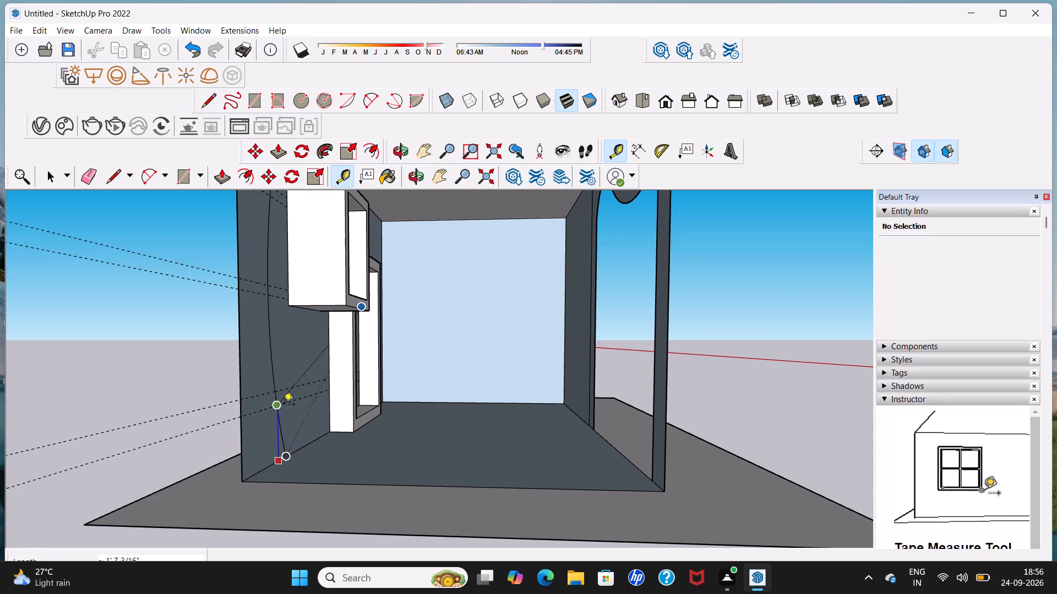
{"action": "scroll", "coordinate": [266, 406], "scroll_direction": "up", "scroll_amount": 4}
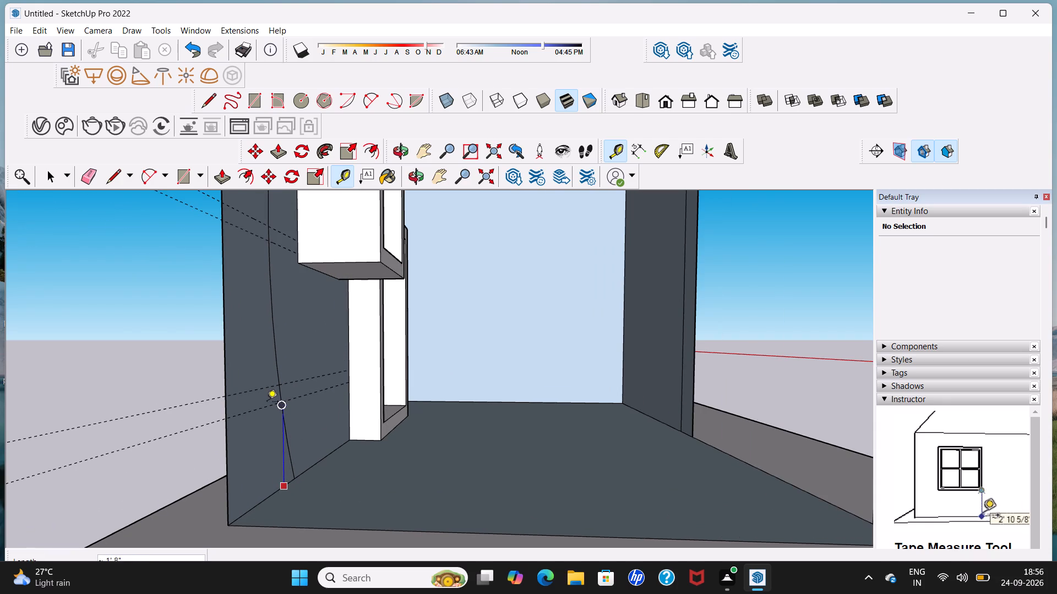
{"action": "left_click", "coordinate": [268, 402]}
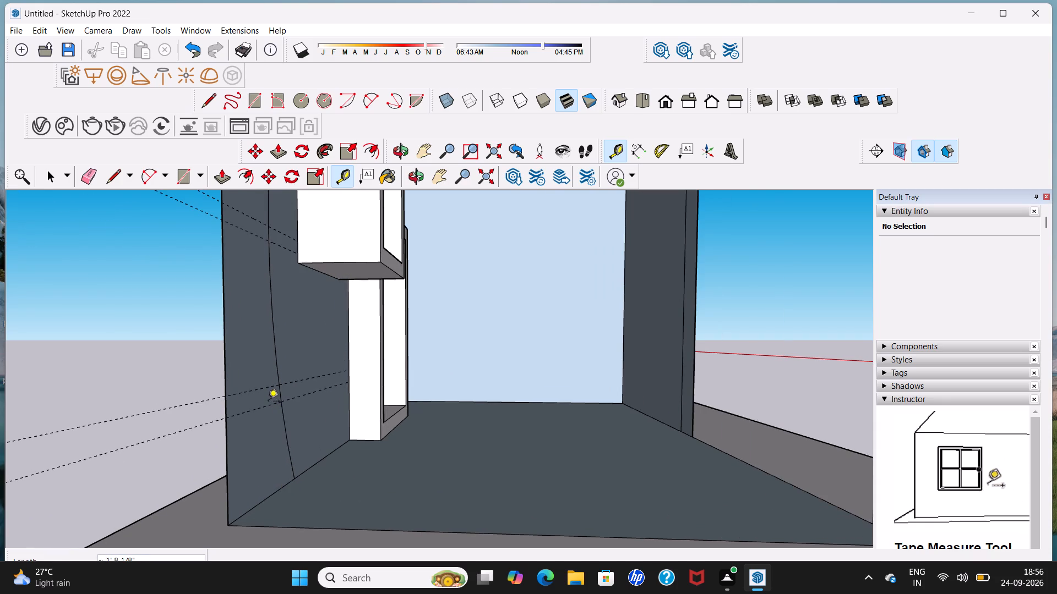
{"action": "scroll", "coordinate": [268, 402], "scroll_direction": "down", "scroll_amount": 12}
{"action": "left_click_drag", "start_coordinate": [276, 397], "coordinate": [283, 393]}
{"action": "left_click", "coordinate": [283, 393]}
{"action": "key", "text": "space"}
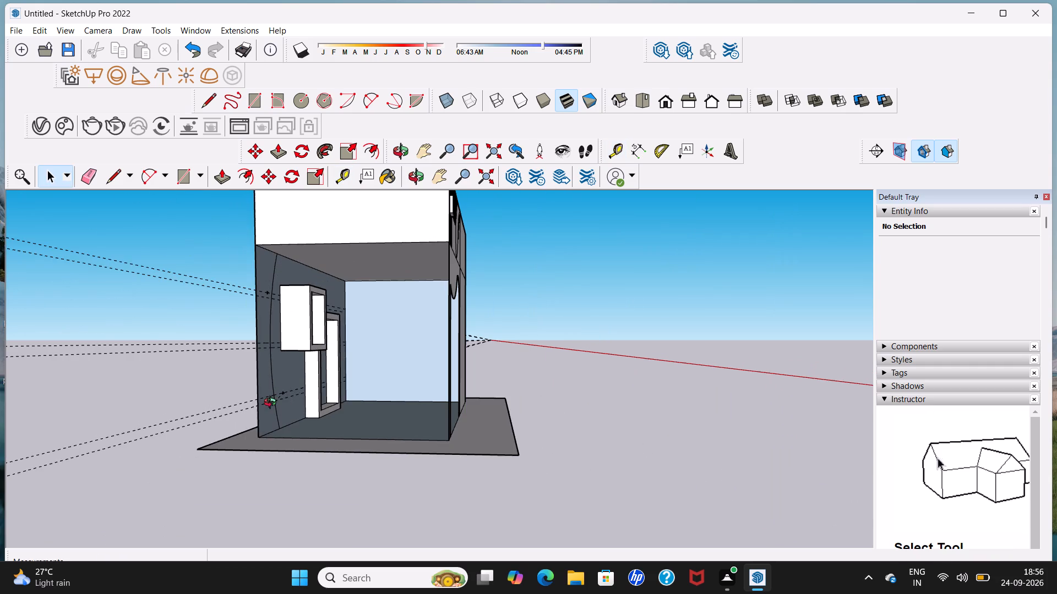
Draw lines along the upper pair of guides from the recessed wall's outer edge to the arc, about 2' 1 7/16" and 2' 11/16" long.
{"action": "middle_click_drag", "start_coordinate": [275, 403], "coordinate": [92, 402]}
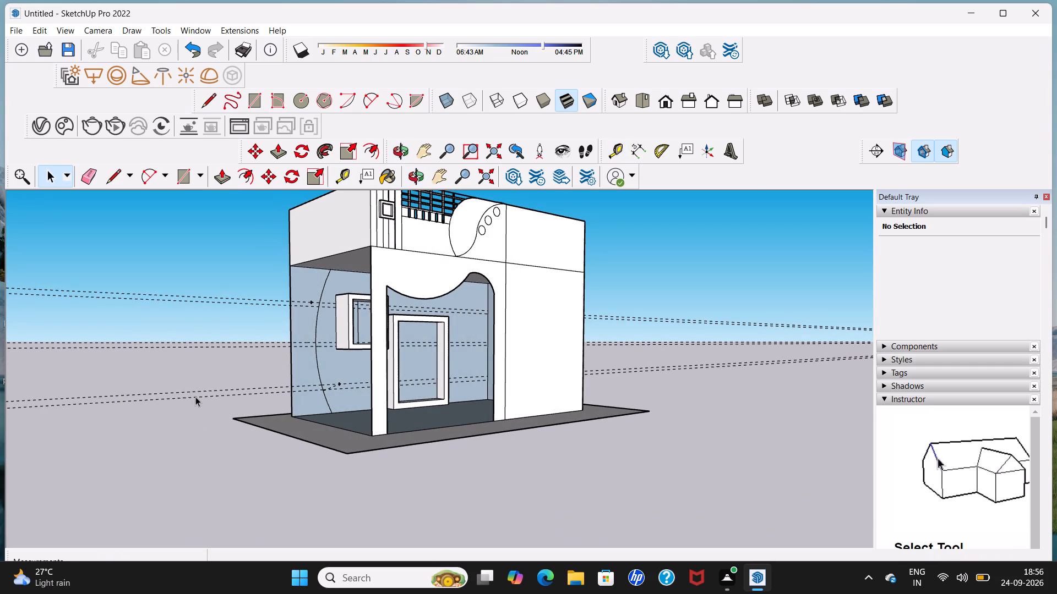
{"action": "scroll", "coordinate": [220, 382], "scroll_direction": "up", "scroll_amount": 1}
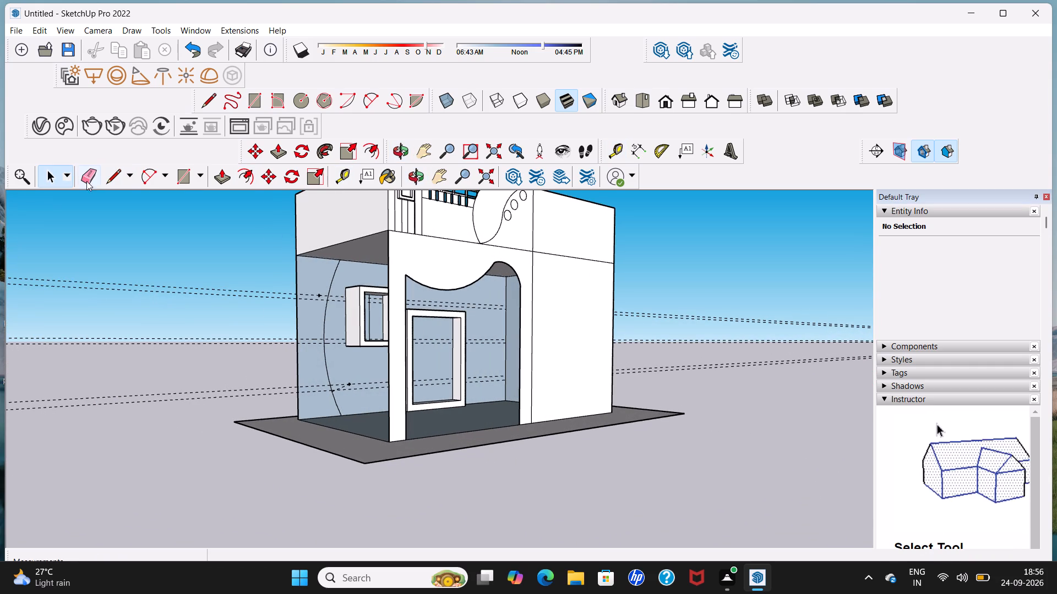
{"action": "left_click", "coordinate": [110, 179]}
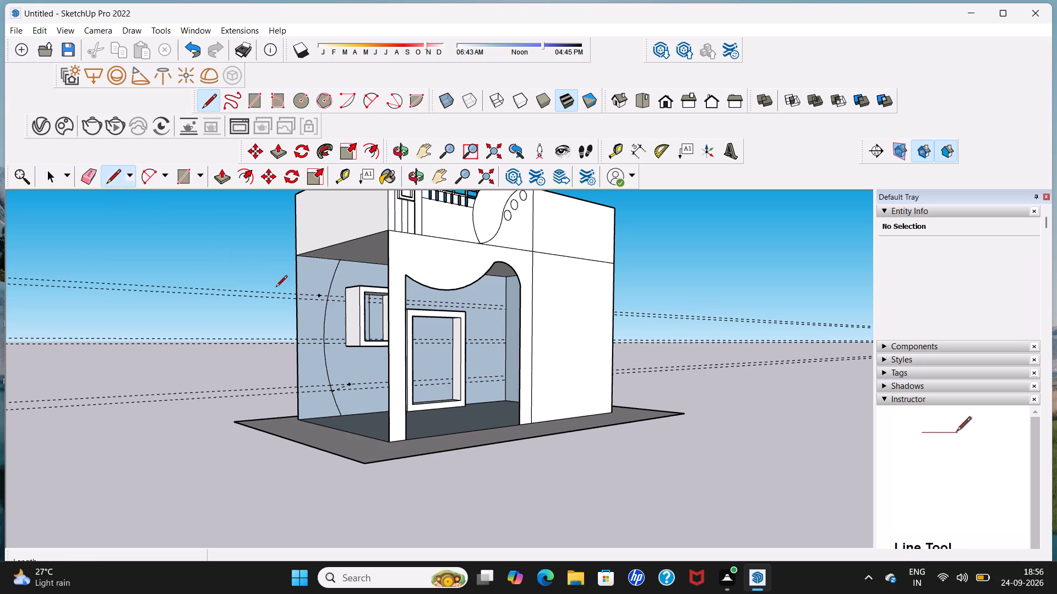
{"action": "scroll", "coordinate": [287, 304], "scroll_direction": "up", "scroll_amount": 7}
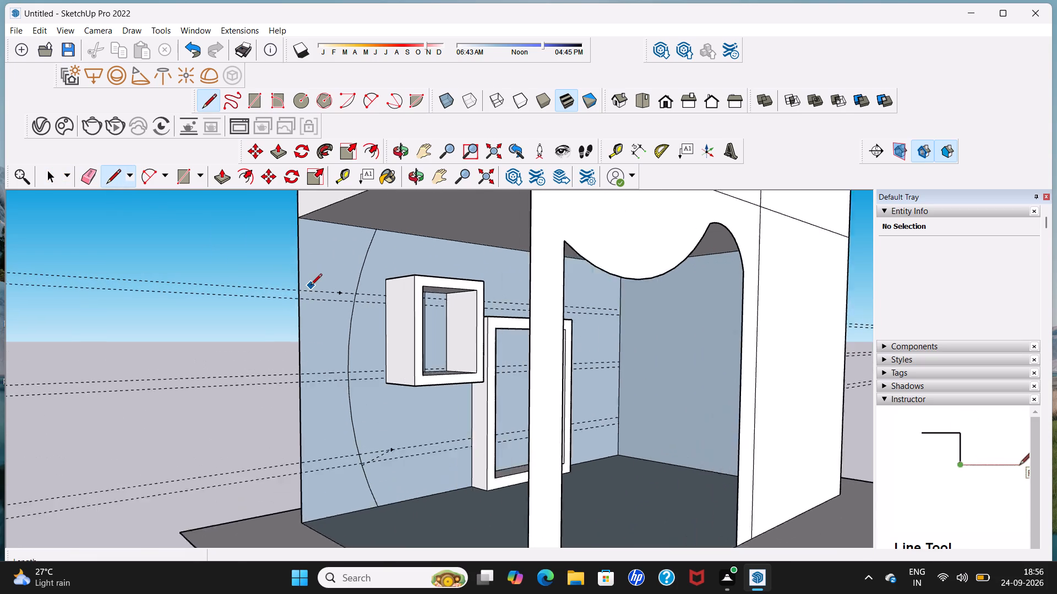
{"action": "scroll", "coordinate": [310, 286], "scroll_direction": "up", "scroll_amount": 2}
{"action": "left_click_drag", "start_coordinate": [296, 291], "coordinate": [302, 300]}
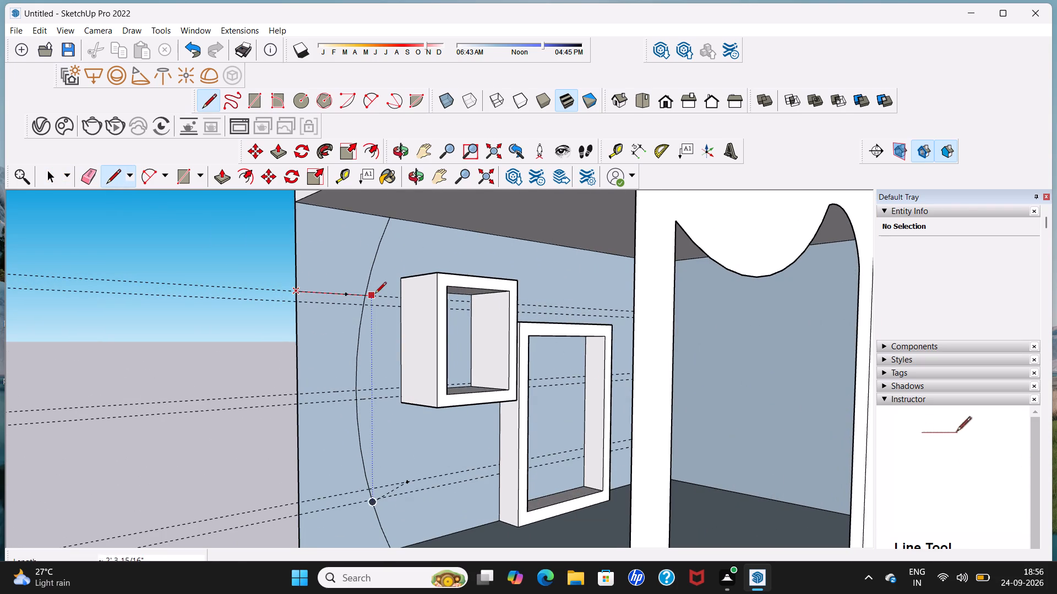
{"action": "scroll", "coordinate": [369, 294], "scroll_direction": "up", "scroll_amount": 5}
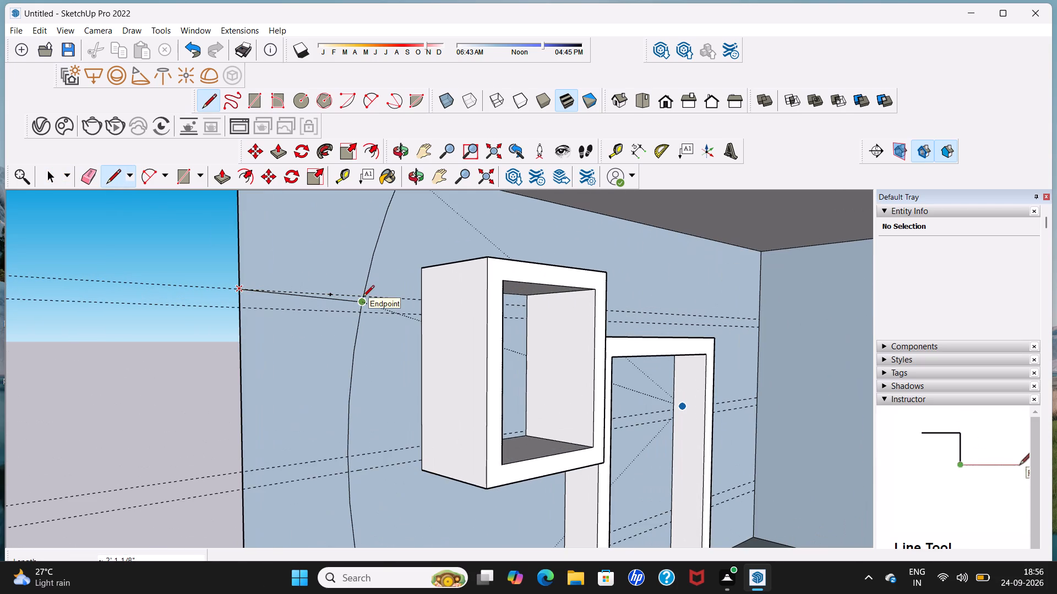
{"action": "scroll", "coordinate": [363, 297], "scroll_direction": "up", "scroll_amount": 3}
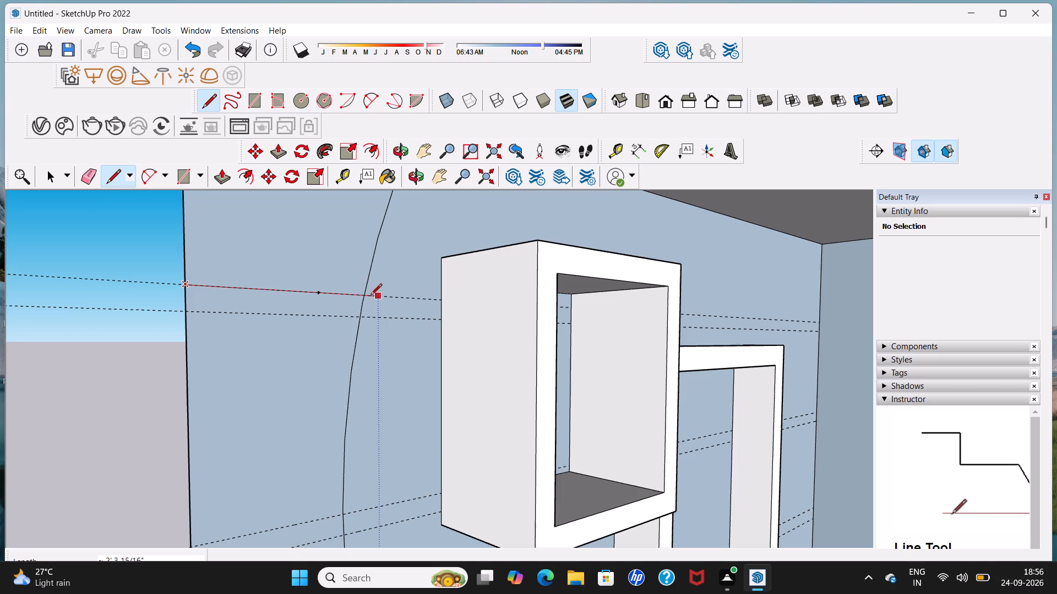
{"action": "scroll", "coordinate": [363, 295], "scroll_direction": "up", "scroll_amount": 3}
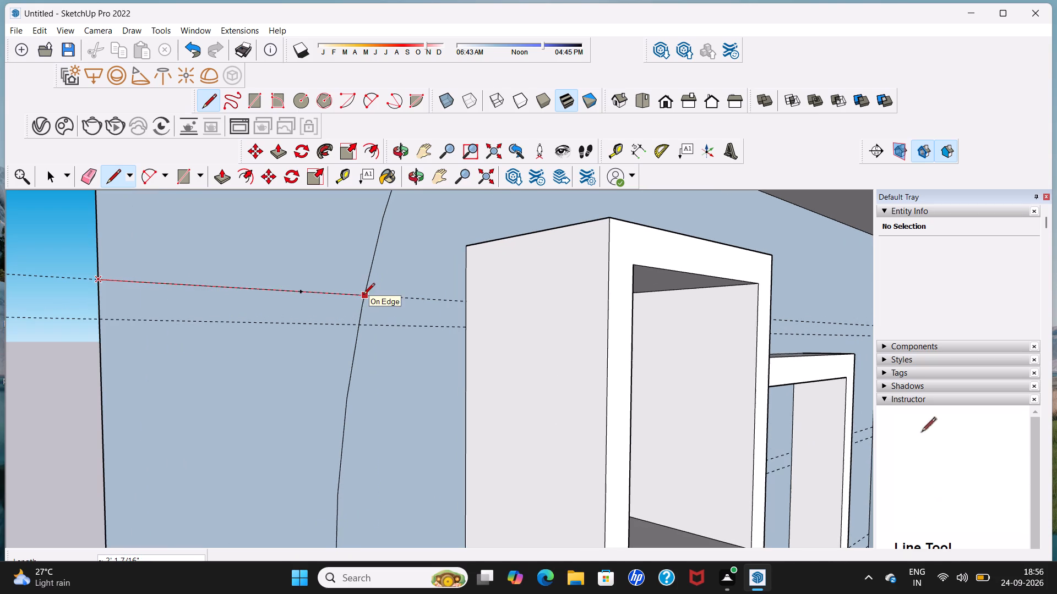
{"action": "left_click", "coordinate": [363, 295]}
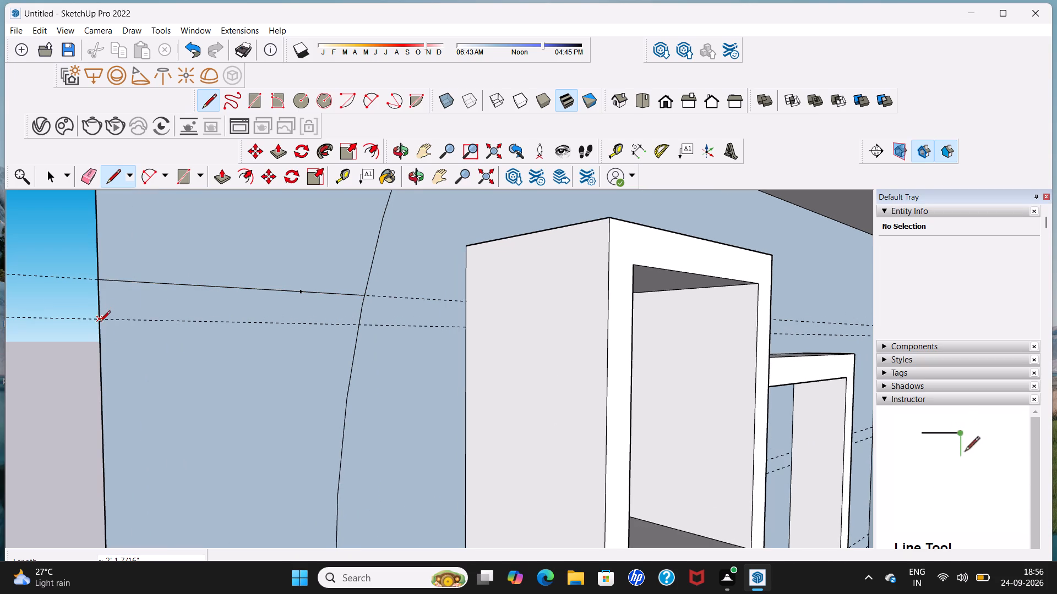
{"action": "left_click", "coordinate": [99, 323]}
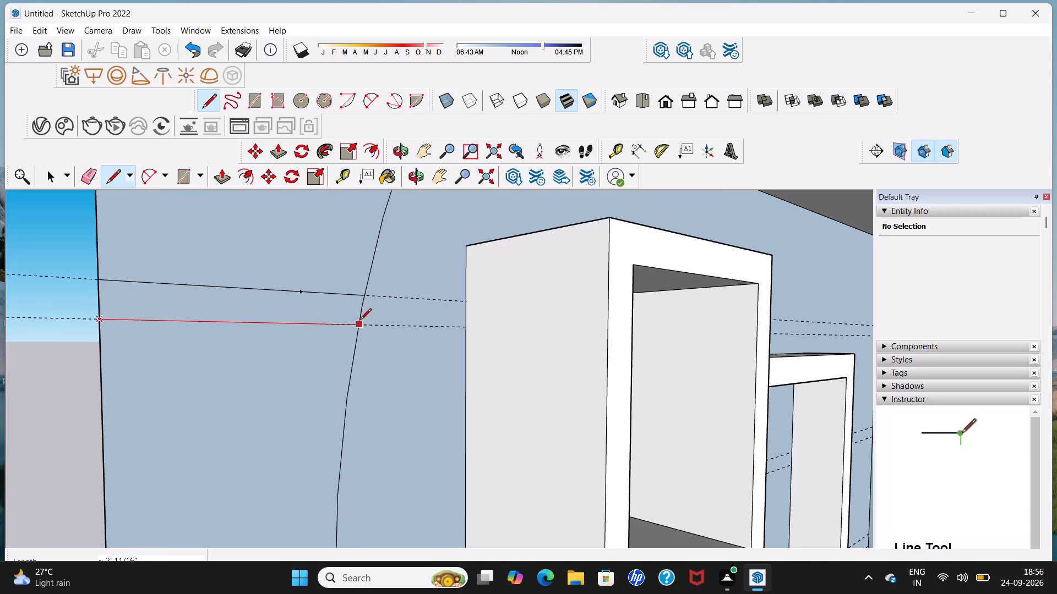
{"action": "left_click", "coordinate": [360, 321]}
Draw two lines along the middle pair of guides from the recessed wall's outer edge to the arc, the upper one about 1' 9 9/16" long.
{"action": "scroll", "coordinate": [360, 321], "scroll_direction": "down", "scroll_amount": 12}
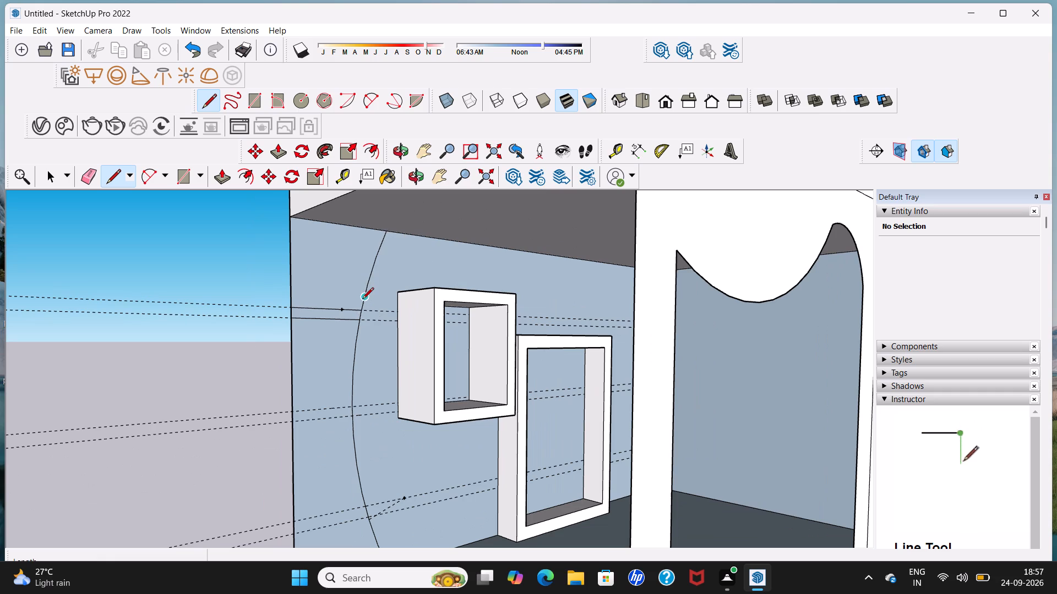
{"action": "left_click", "coordinate": [294, 411]}
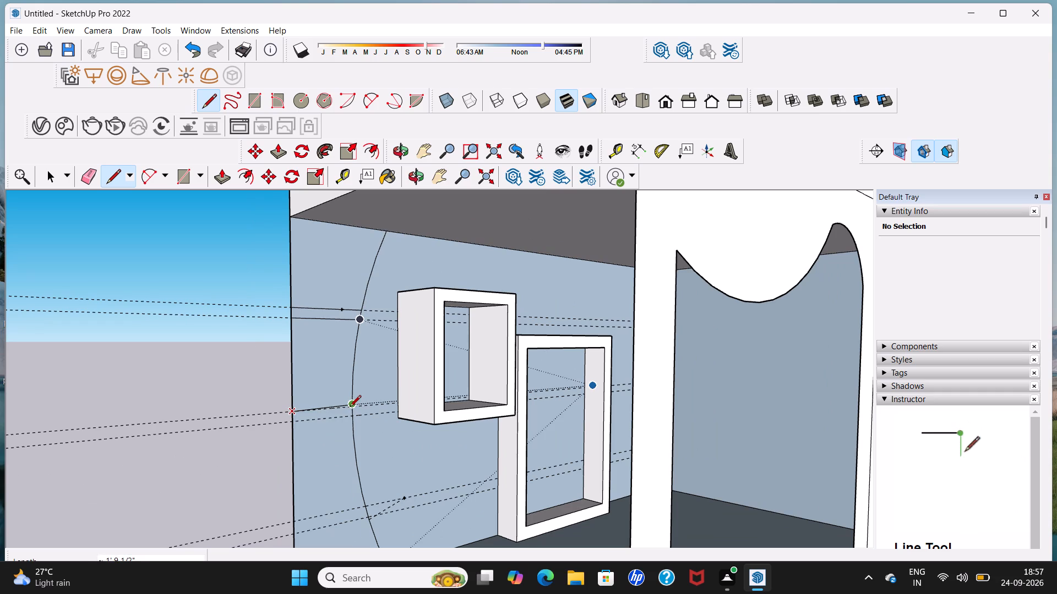
{"action": "scroll", "coordinate": [351, 410], "scroll_direction": "up", "scroll_amount": 4}
{"action": "left_click", "coordinate": [352, 411]}
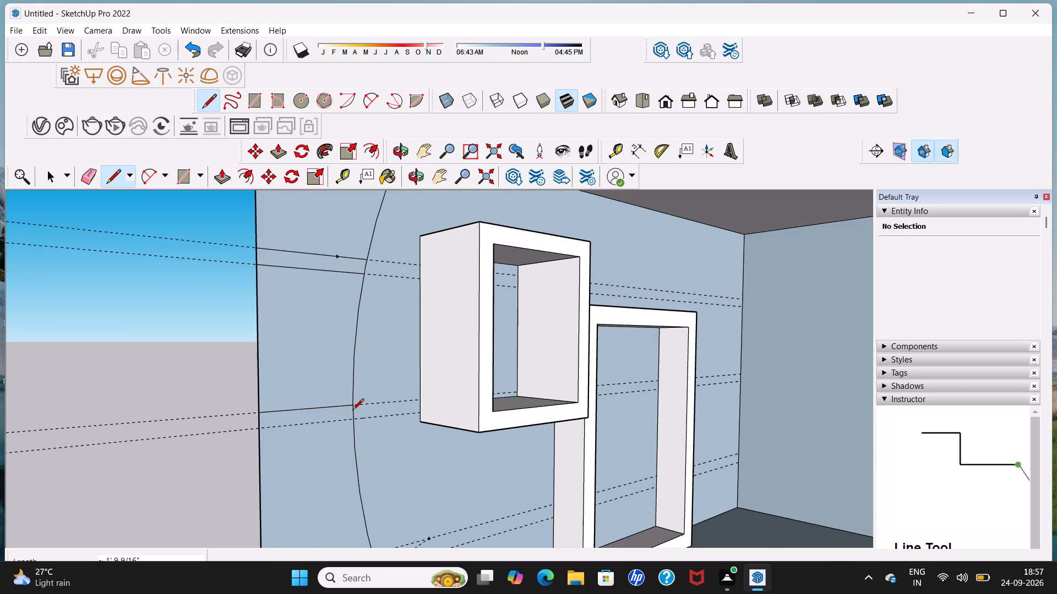
{"action": "left_click", "coordinate": [259, 431]}
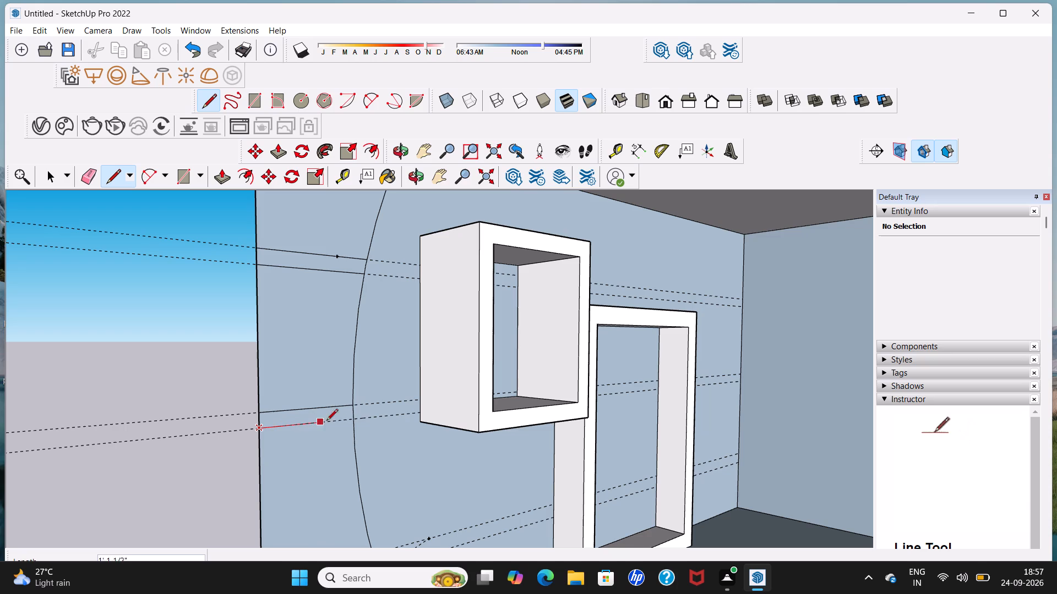
{"action": "left_click", "coordinate": [358, 423]}
{"action": "scroll", "coordinate": [358, 423], "scroll_direction": "down", "scroll_amount": 10}
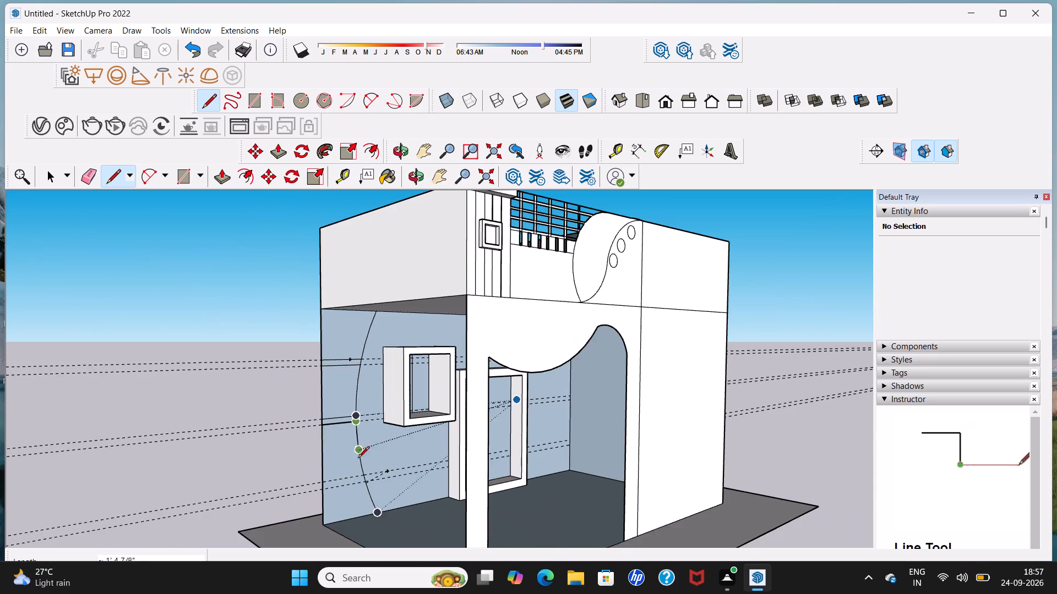
{"action": "scroll", "coordinate": [331, 476], "scroll_direction": "up", "scroll_amount": 6}
{"action": "key", "text": "space"}
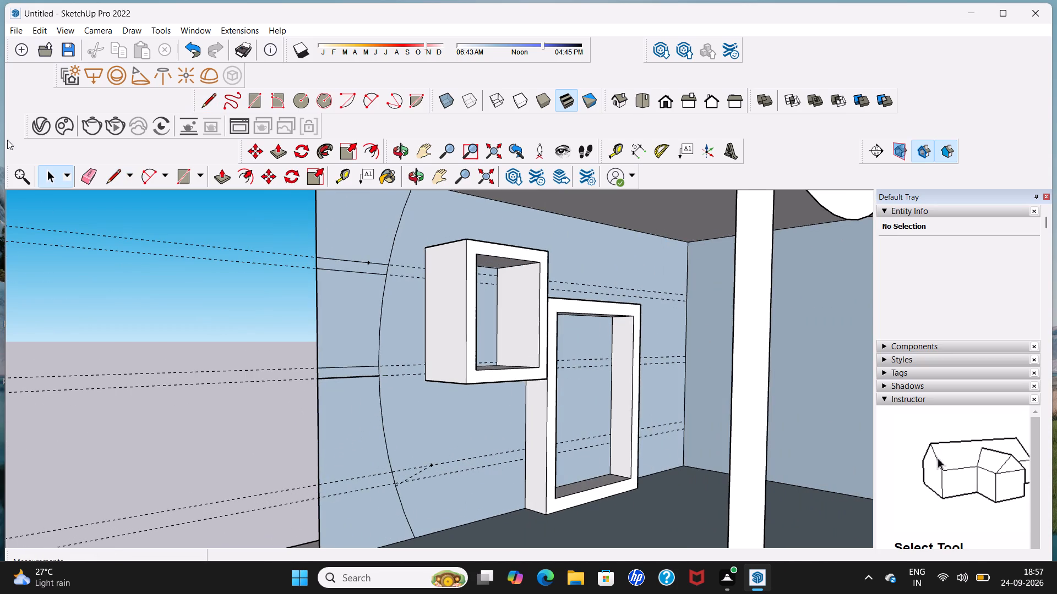
Draw two lines along the lower pair of guides from the recessed wall's outer edge to the arc, about 2' 2 1/2" and 2' 3 5/8" long.
{"action": "left_click", "coordinate": [210, 97]}
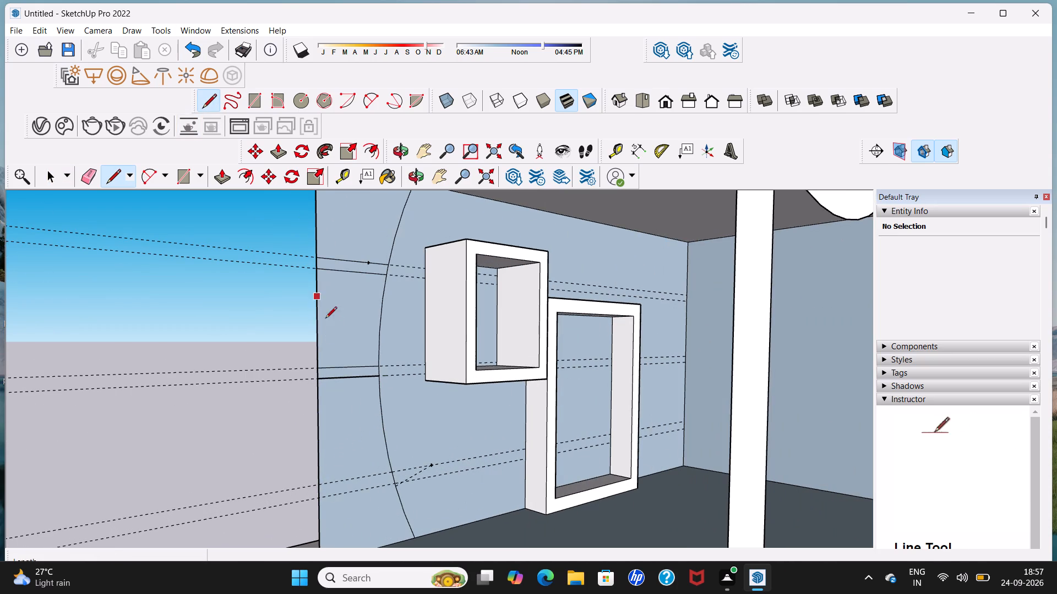
{"action": "left_click", "coordinate": [323, 486]}
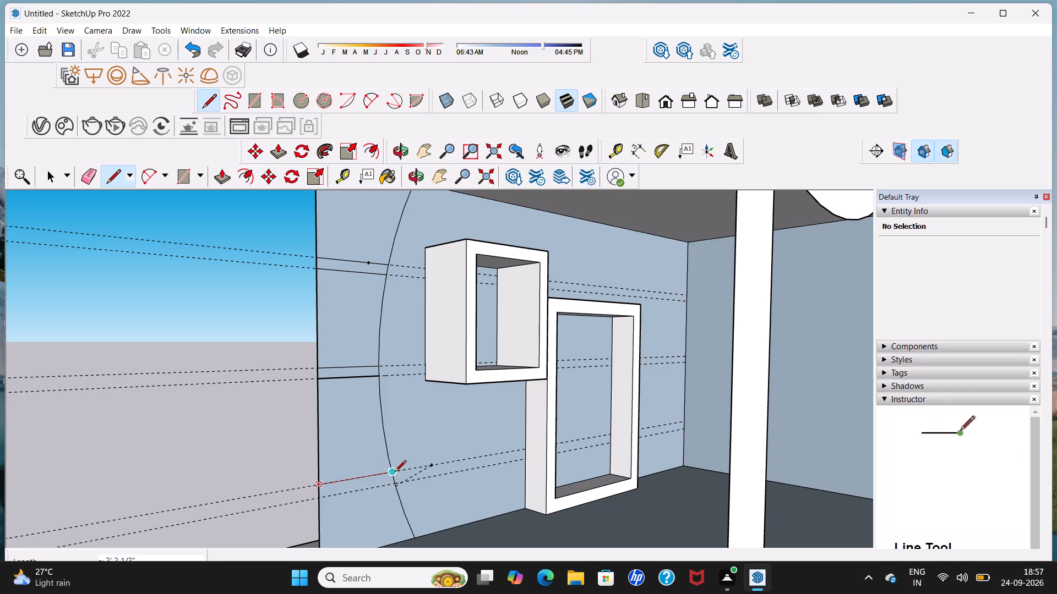
{"action": "left_click", "coordinate": [395, 472]}
{"action": "left_click", "coordinate": [318, 498]}
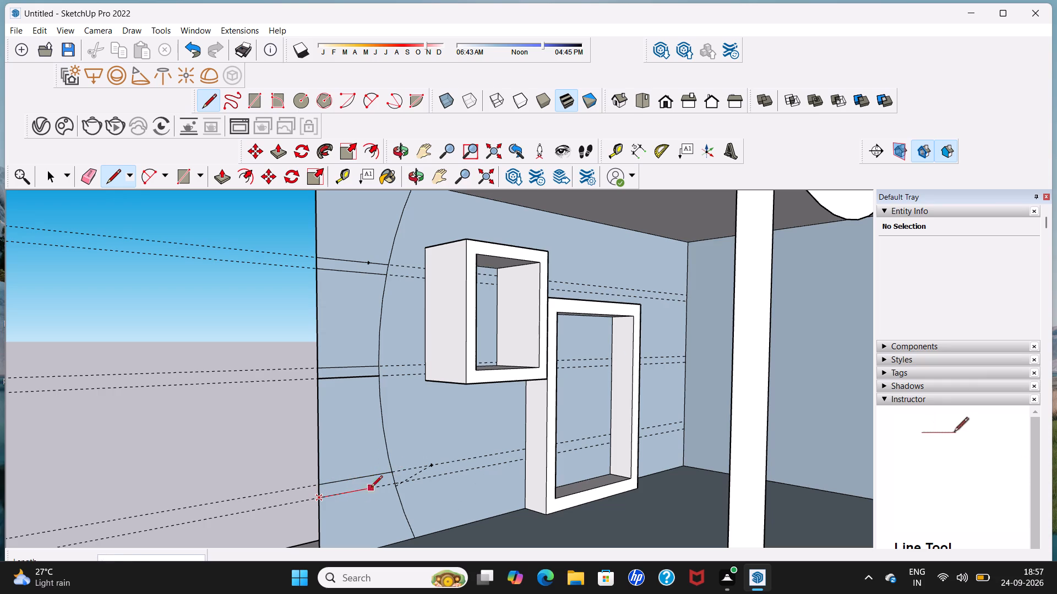
{"action": "scroll", "coordinate": [394, 486], "scroll_direction": "up", "scroll_amount": 4}
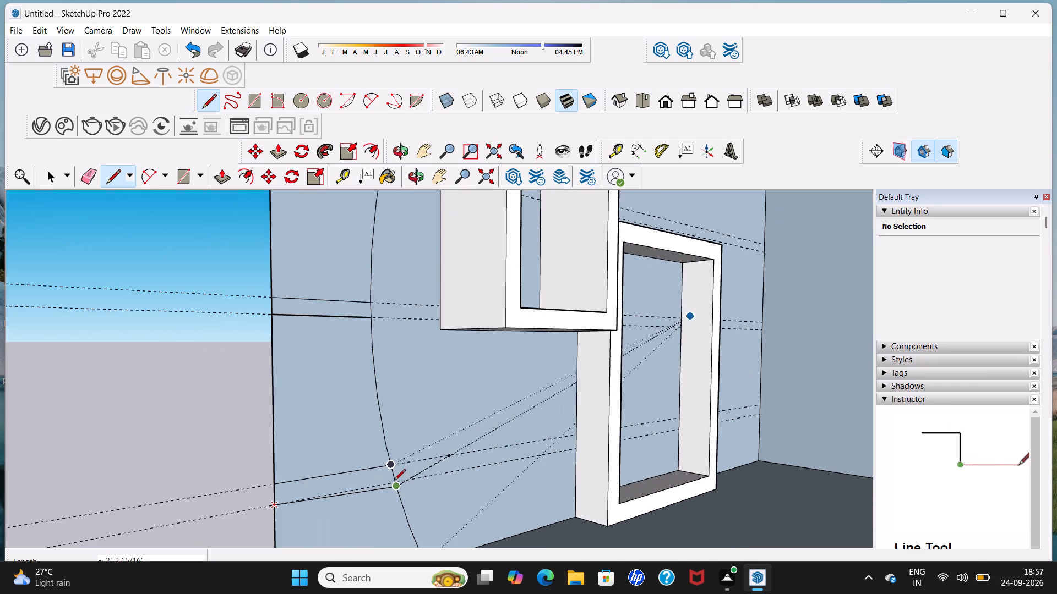
{"action": "left_click", "coordinate": [398, 477]}
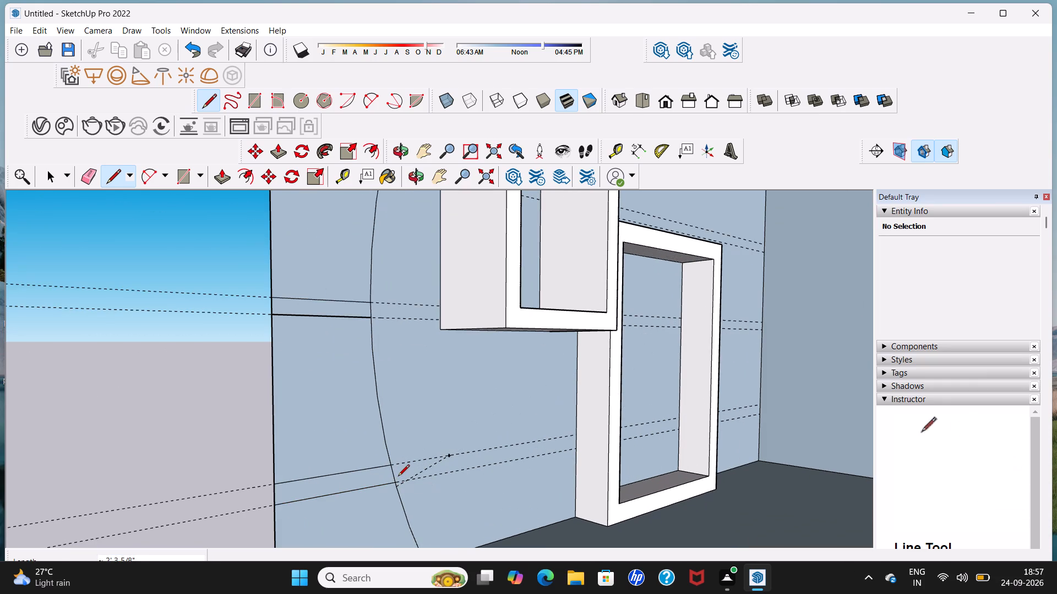
{"action": "key", "text": "space"}
Erase all the long horizontal guides running across the recessed wall, keeping the drawn band lines.
{"action": "scroll", "coordinate": [398, 475], "scroll_direction": "down", "scroll_amount": 10}
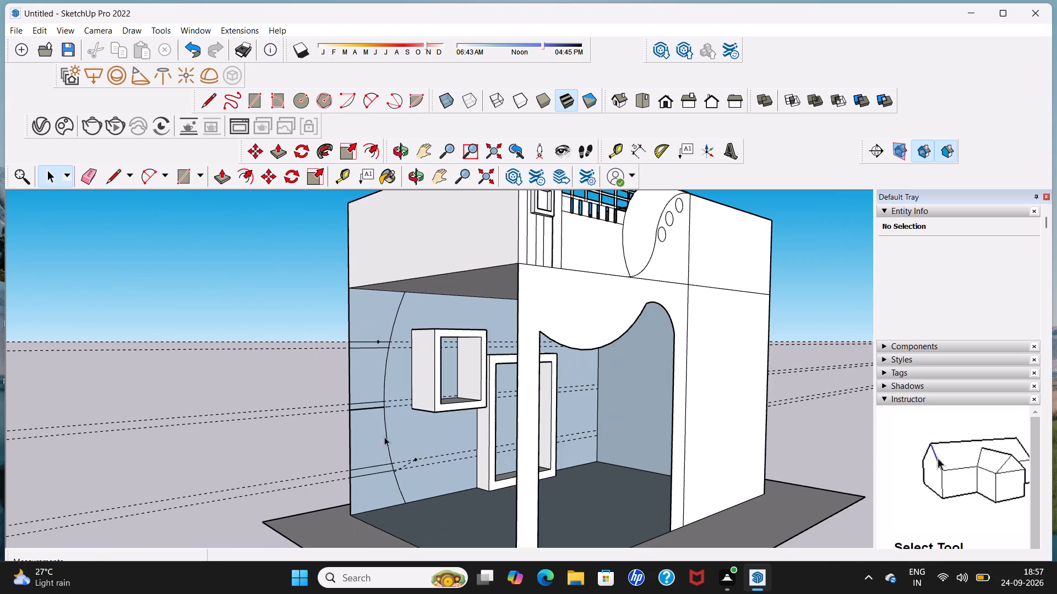
{"action": "left_click", "coordinate": [86, 179]}
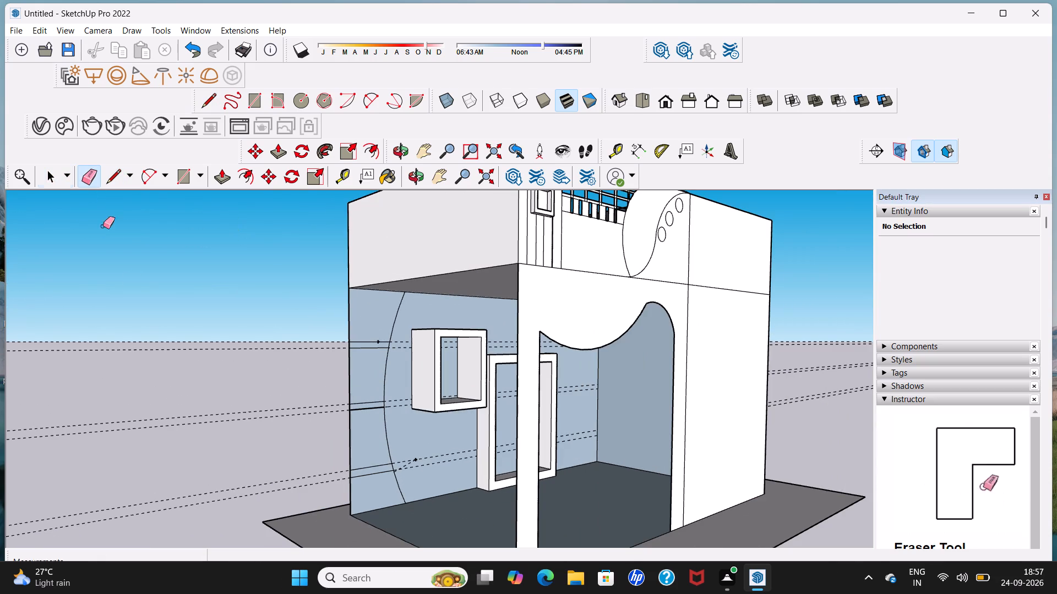
{"action": "left_click_drag", "start_coordinate": [114, 252], "coordinate": [173, 360]}
{"action": "left_click_drag", "start_coordinate": [201, 343], "coordinate": [186, 484]}
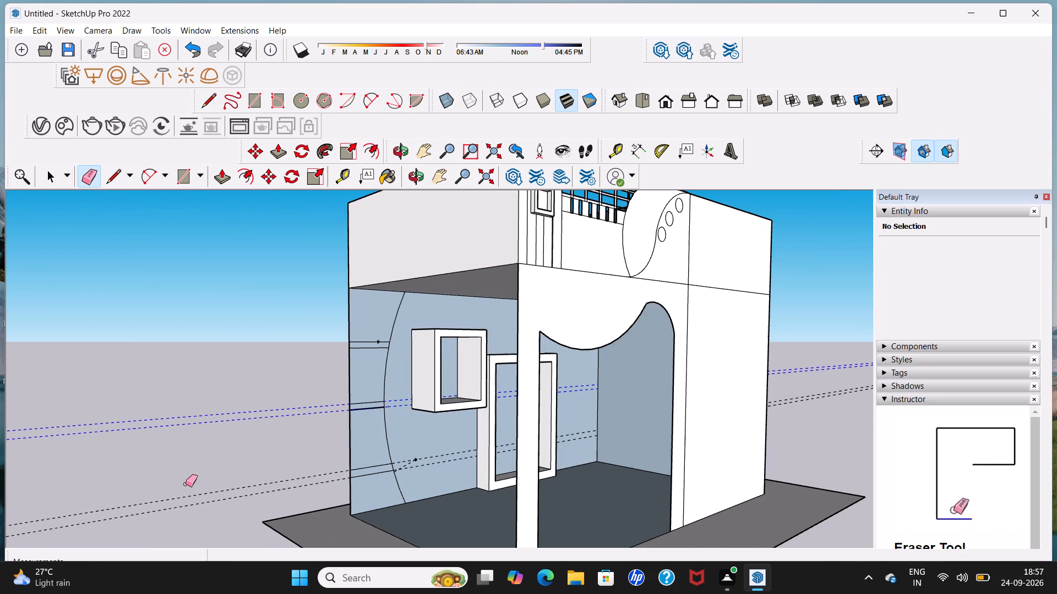
{"action": "left_click_drag", "start_coordinate": [186, 484], "coordinate": [190, 520]}
{"action": "scroll", "coordinate": [198, 500], "scroll_direction": "down", "scroll_amount": 10}
{"action": "key", "text": "space"}
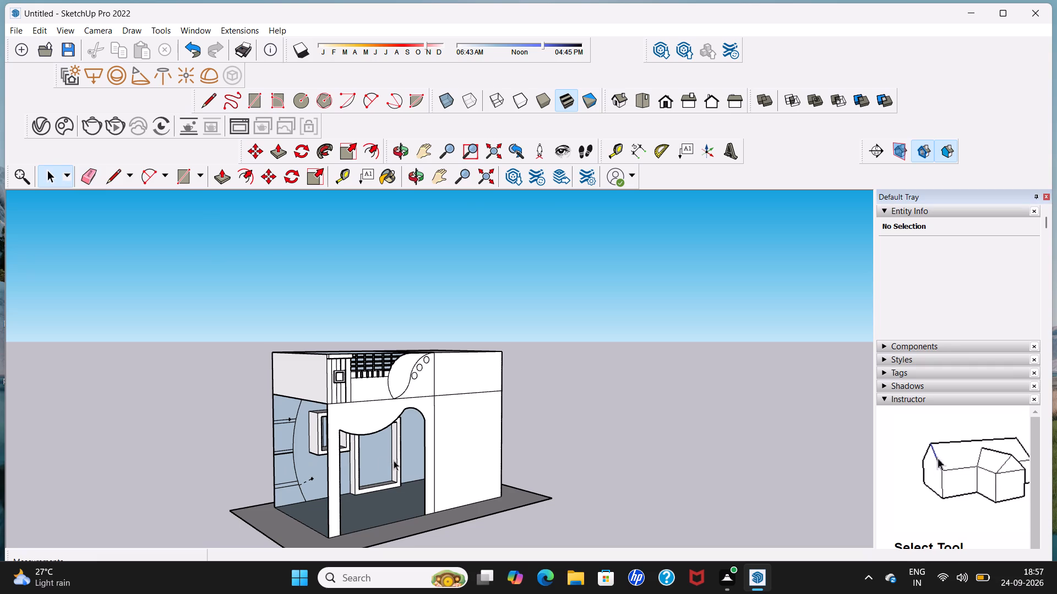
Erase the short leftover dashed guide and its guide point beside the arc's lower part on the recessed wall.
{"action": "middle_click_drag", "start_coordinate": [372, 456], "coordinate": [302, 439], "text": "shift"}
{"action": "middle_click_drag", "start_coordinate": [258, 460], "coordinate": [292, 418]}
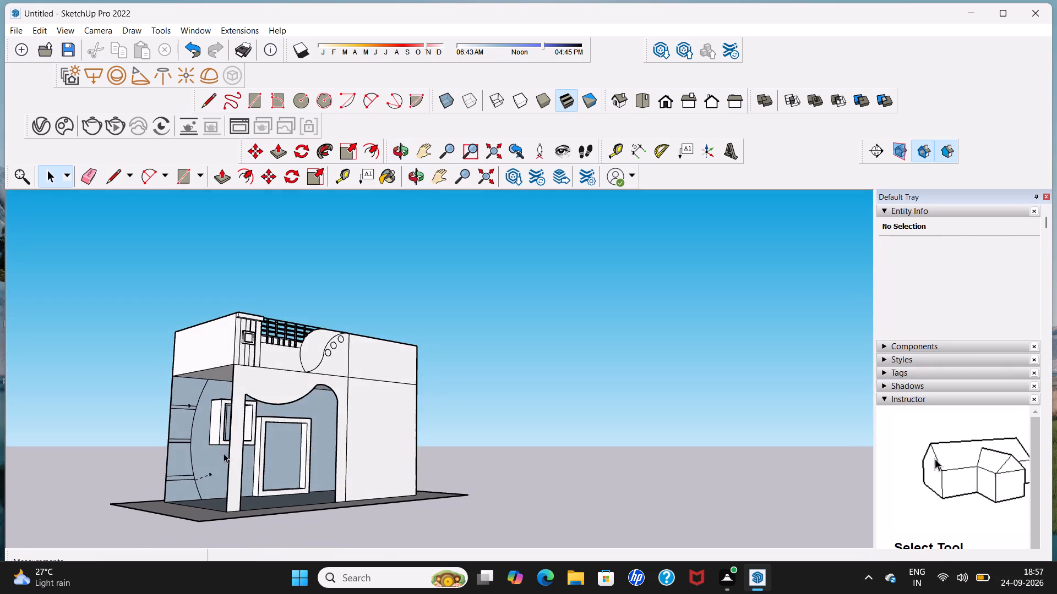
{"action": "scroll", "coordinate": [216, 469], "scroll_direction": "up", "scroll_amount": 10}
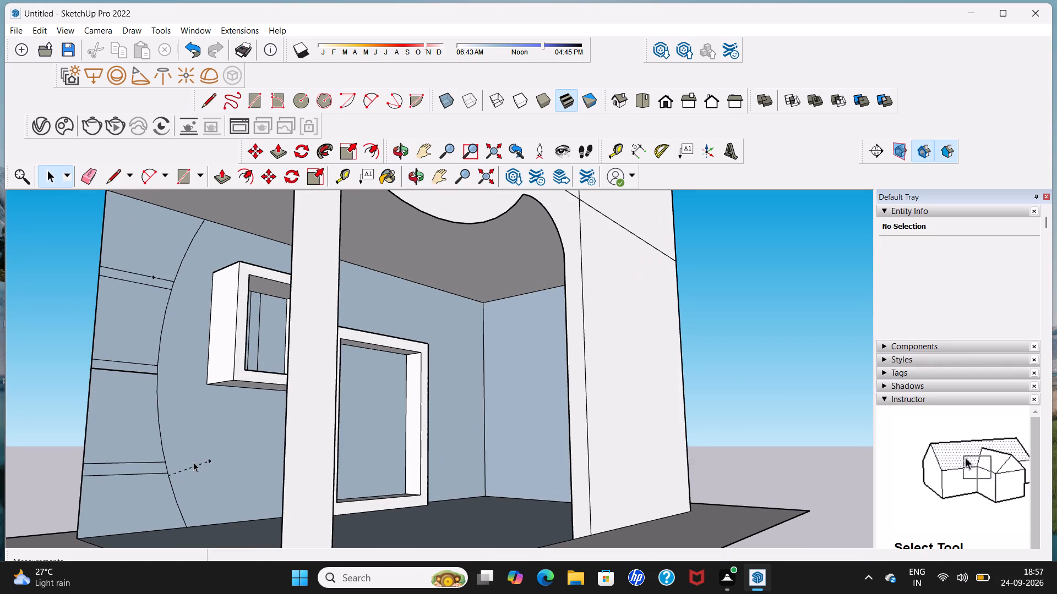
{"action": "left_click", "coordinate": [193, 465]}
{"action": "left_click", "coordinate": [194, 465]}
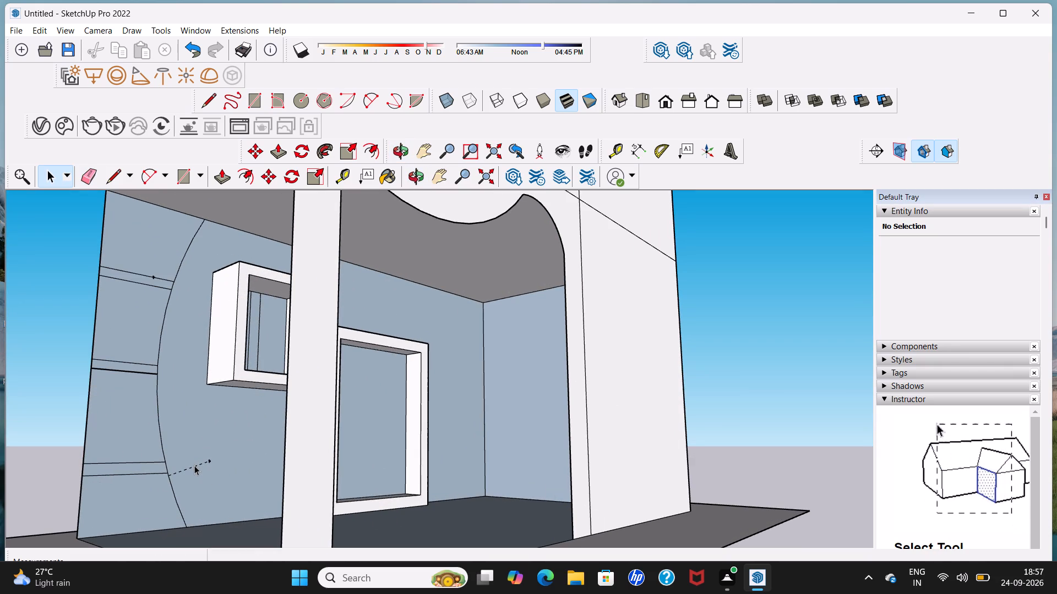
{"action": "scroll", "coordinate": [195, 465], "scroll_direction": "up", "scroll_amount": 10}
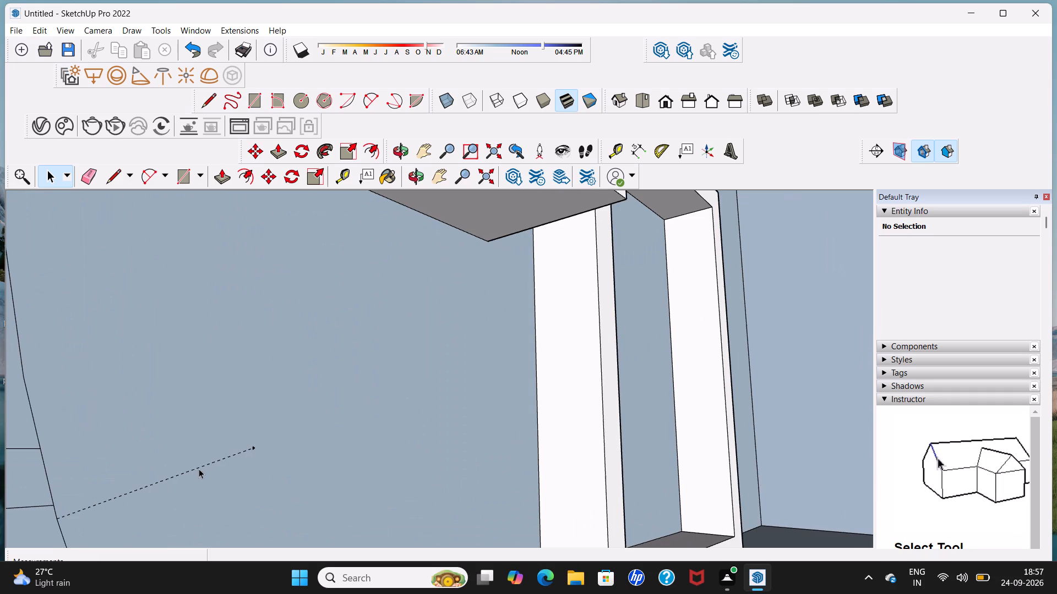
{"action": "left_click", "coordinate": [200, 466]}
{"action": "left_click", "coordinate": [200, 466]}
{"action": "scroll", "coordinate": [200, 466], "scroll_direction": "down", "scroll_amount": 10}
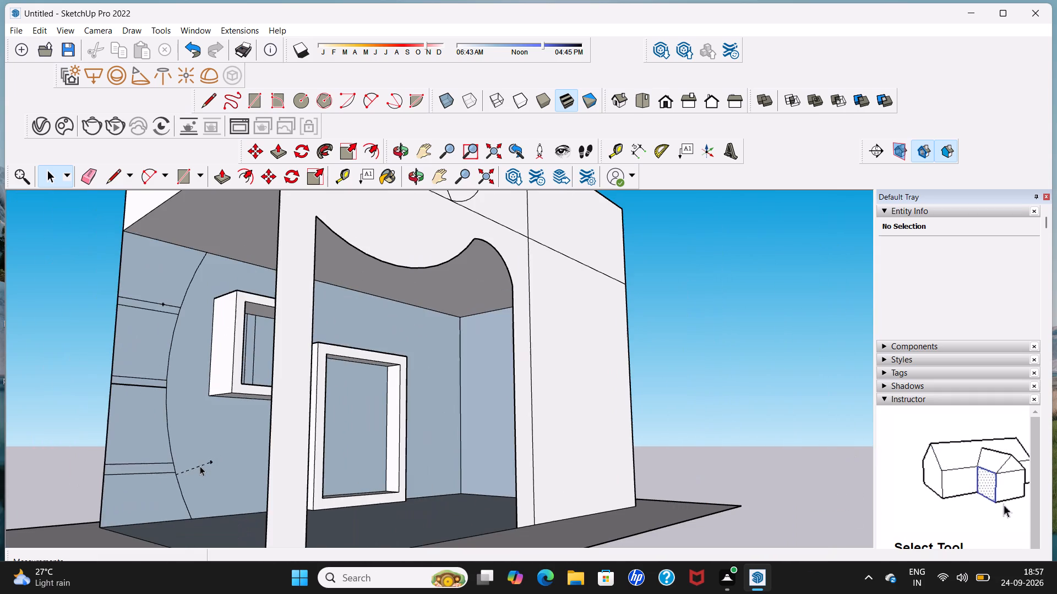
{"action": "middle_click_drag", "start_coordinate": [126, 459], "coordinate": [262, 460]}
{"action": "scroll", "coordinate": [197, 478], "scroll_direction": "up", "scroll_amount": 6}
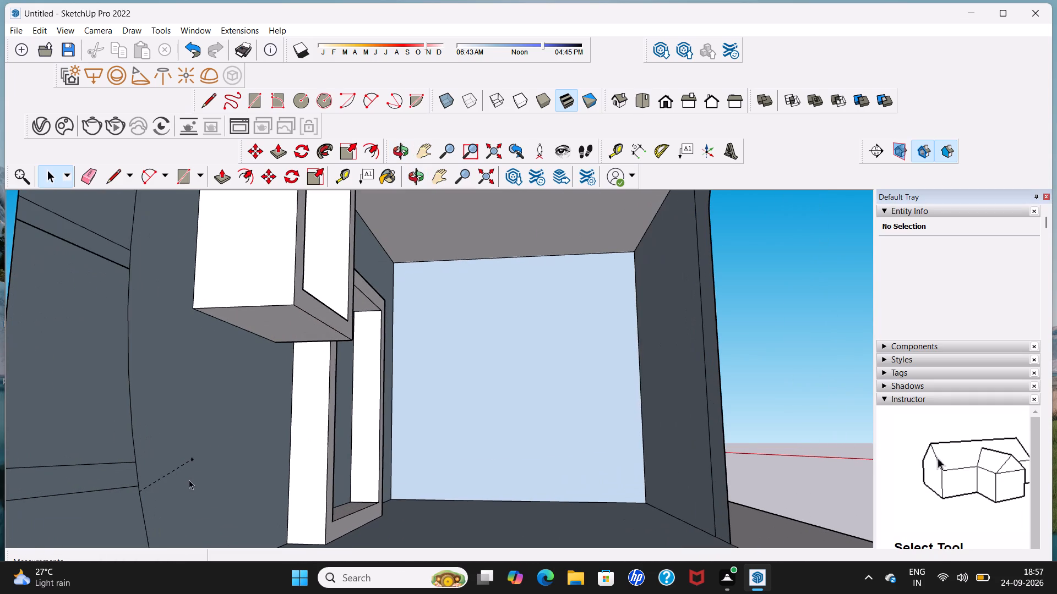
{"action": "left_click", "coordinate": [171, 473]}
{"action": "scroll", "coordinate": [172, 472], "scroll_direction": "down", "scroll_amount": 3}
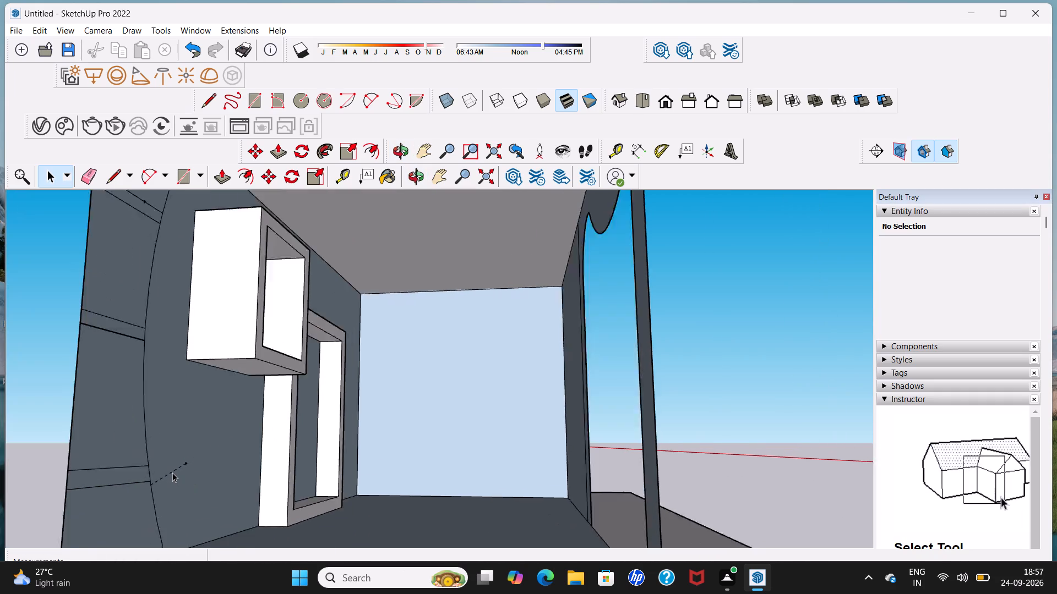
{"action": "scroll", "coordinate": [172, 472], "scroll_direction": "down", "scroll_amount": 3}
{"action": "middle_click_drag", "start_coordinate": [214, 449], "coordinate": [92, 472]}
{"action": "scroll", "coordinate": [162, 478], "scroll_direction": "up", "scroll_amount": 3}
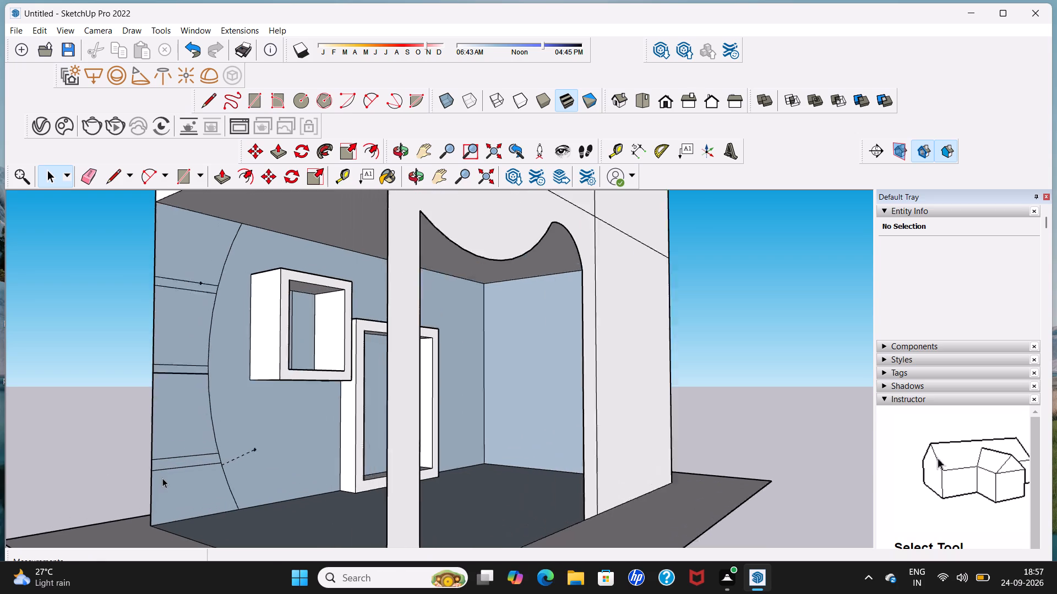
{"action": "scroll", "coordinate": [162, 478], "scroll_direction": "up", "scroll_amount": 2}
{"action": "middle_click_drag", "start_coordinate": [180, 470], "coordinate": [237, 479]}
{"action": "scroll", "coordinate": [237, 479], "scroll_direction": "up", "scroll_amount": 5}
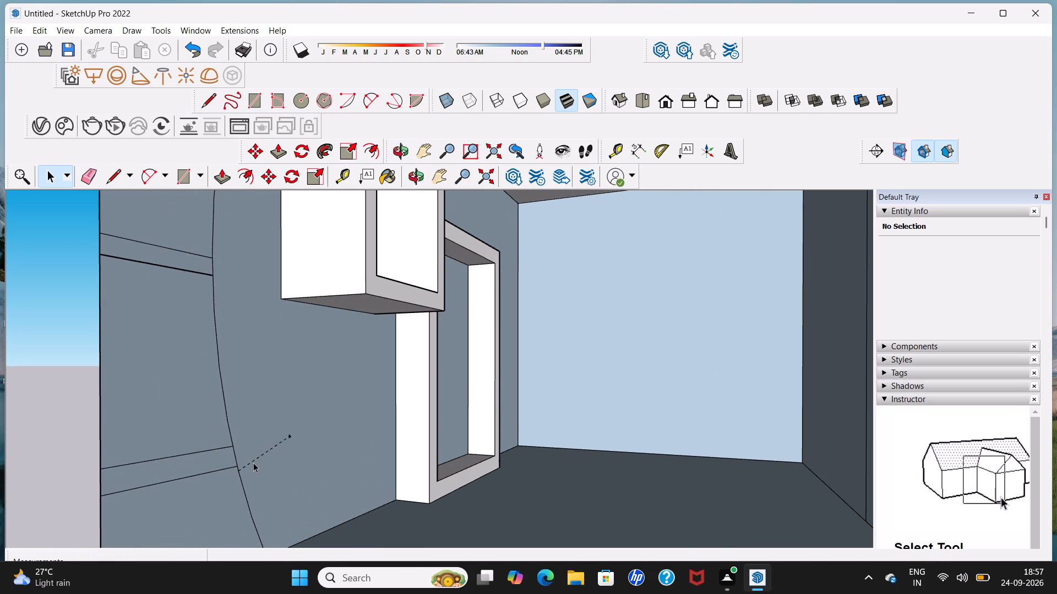
{"action": "left_click", "coordinate": [253, 463]}
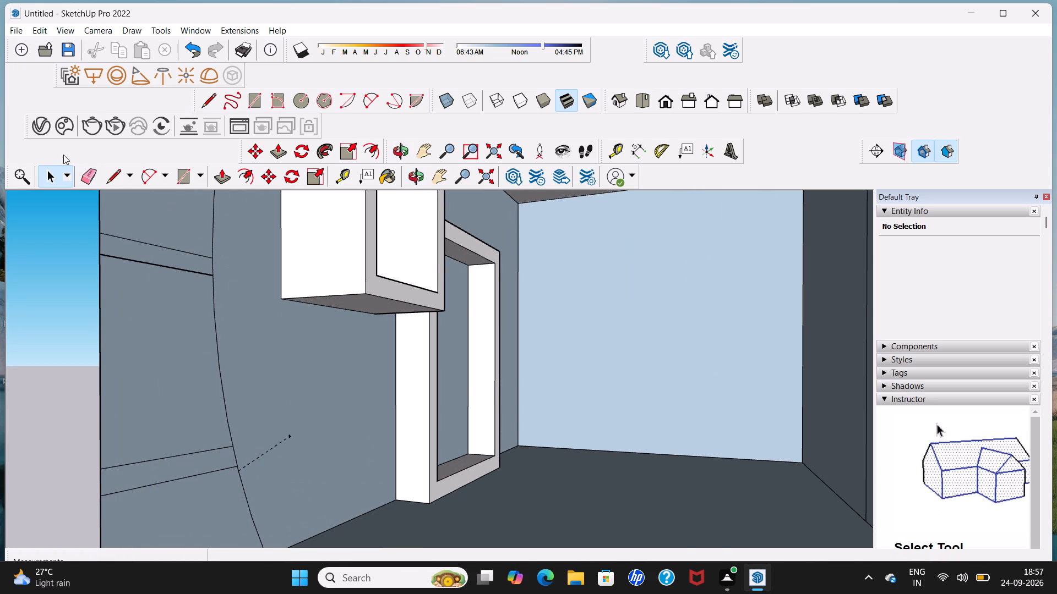
{"action": "left_click", "coordinate": [87, 177]}
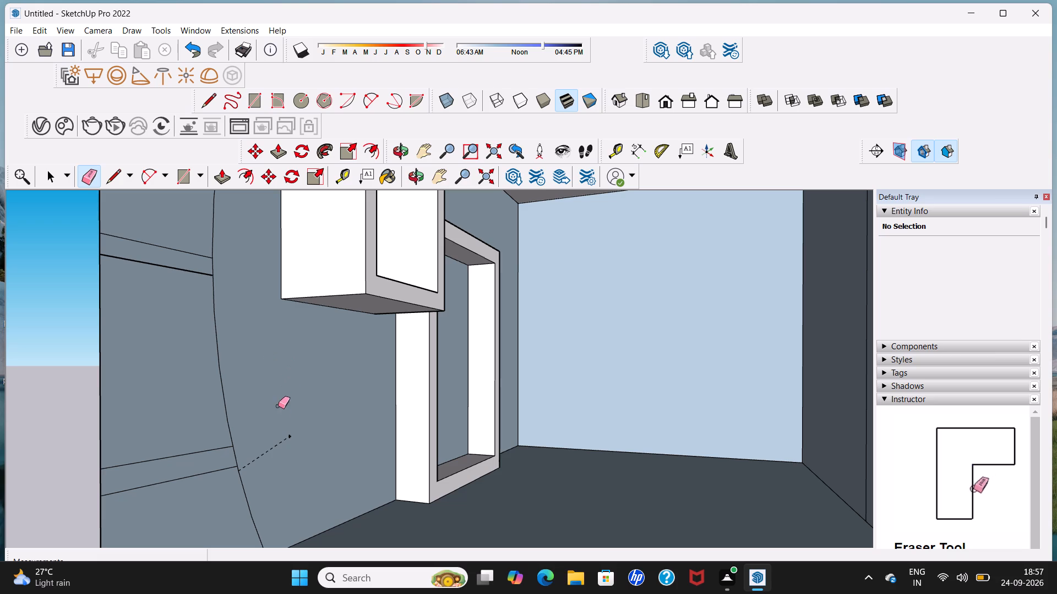
{"action": "left_click_drag", "start_coordinate": [278, 416], "coordinate": [288, 437]}
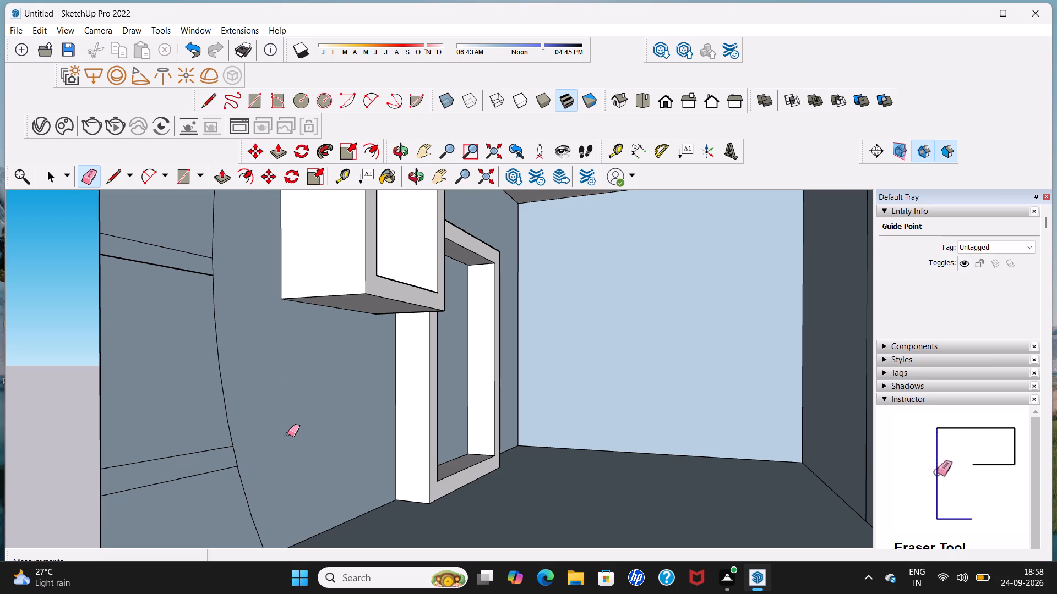
{"action": "key", "text": "space"}
Draw a circle with a radius of about 7 15/16" on the recessed wall, above the upper band between the outer edge and the arc.
{"action": "scroll", "coordinate": [321, 388], "scroll_direction": "down", "scroll_amount": 5}
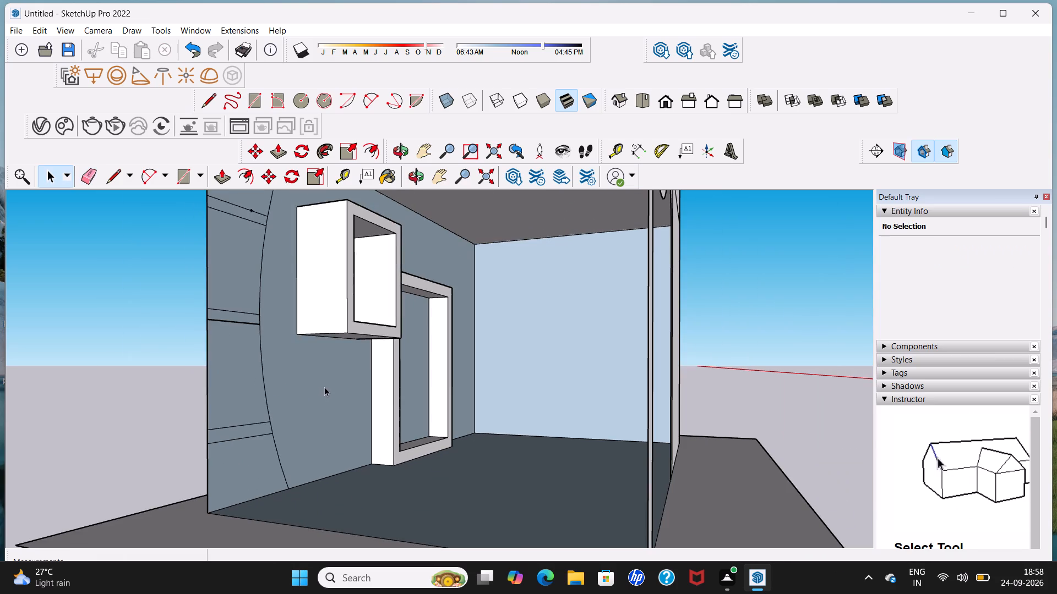
{"action": "middle_click_drag", "start_coordinate": [330, 388], "coordinate": [231, 425]}
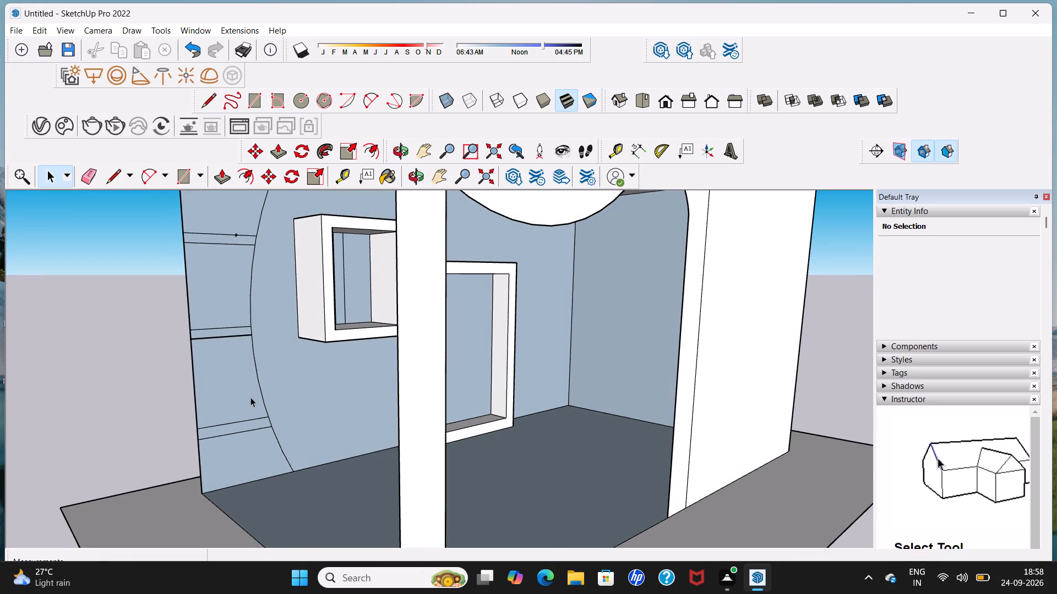
{"action": "left_click", "coordinate": [304, 108]}
{"action": "scroll", "coordinate": [263, 297], "scroll_direction": "down", "scroll_amount": 3}
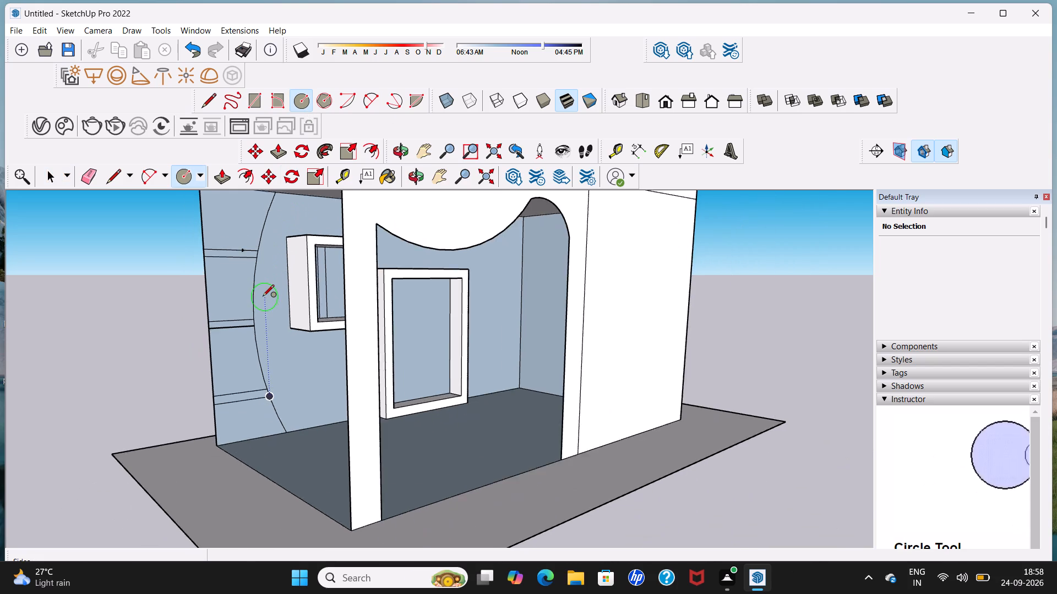
{"action": "scroll", "coordinate": [263, 297], "scroll_direction": "down", "scroll_amount": 1}
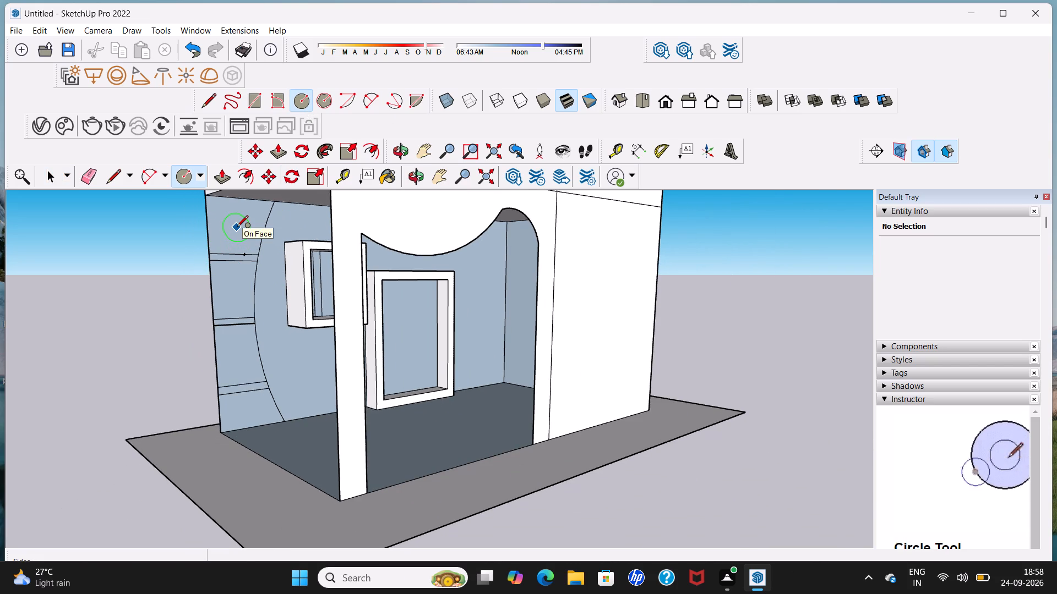
{"action": "middle_click_drag", "start_coordinate": [237, 228], "coordinate": [257, 233]}
{"action": "scroll", "coordinate": [256, 232], "scroll_direction": "up", "scroll_amount": 4}
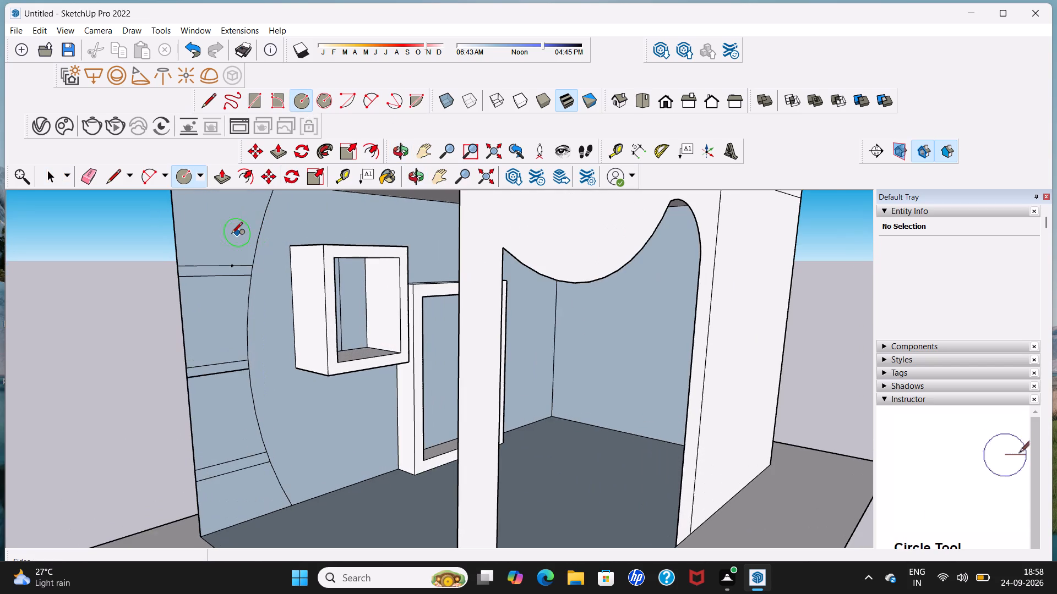
{"action": "middle_click_drag", "start_coordinate": [220, 221], "coordinate": [222, 221]}
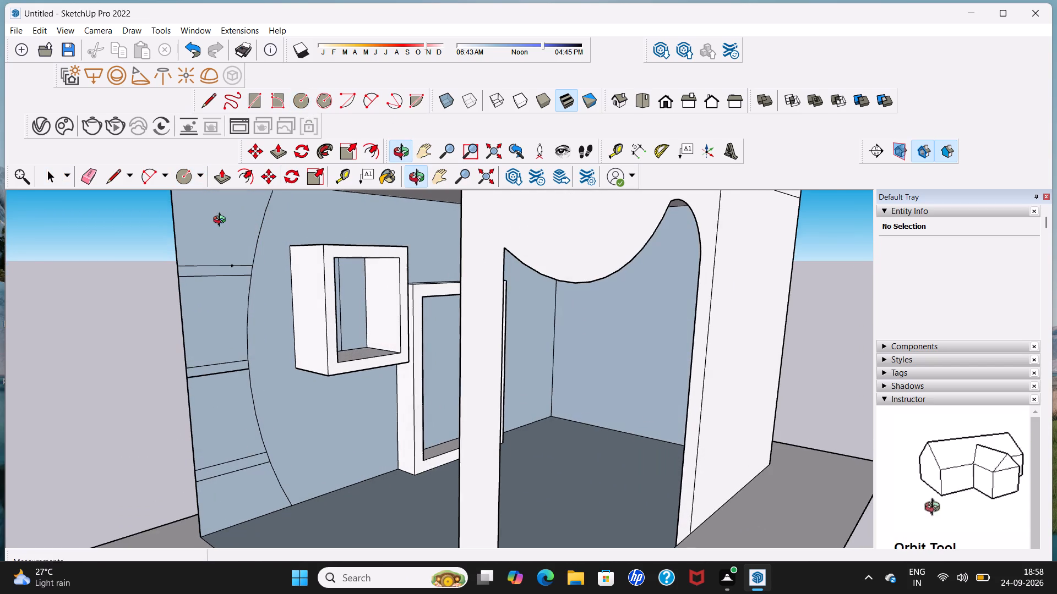
{"action": "middle_click_drag", "start_coordinate": [222, 221], "coordinate": [229, 221]}
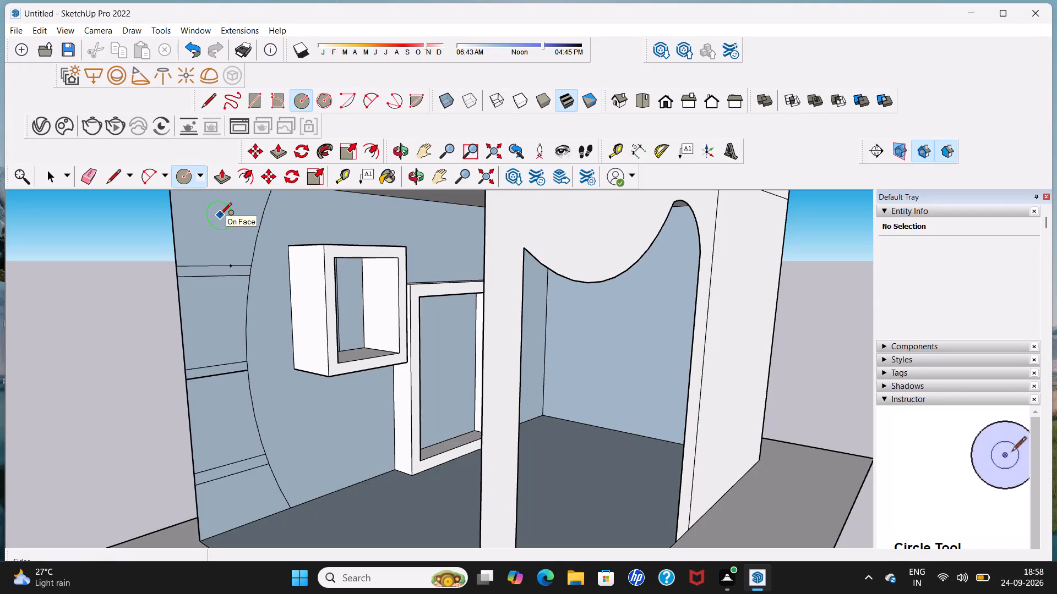
{"action": "left_click", "coordinate": [220, 215]}
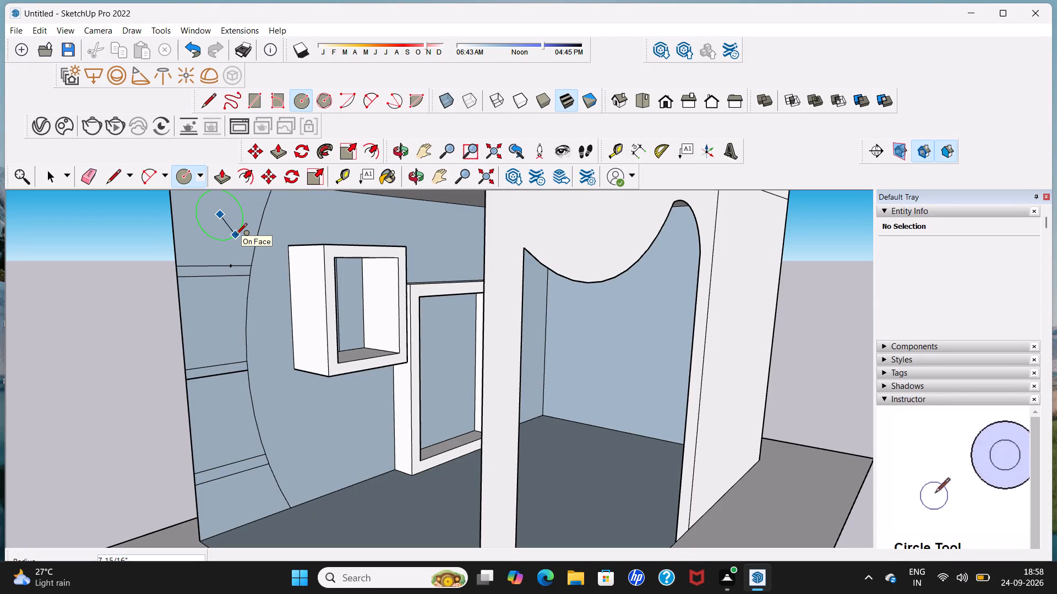
{"action": "left_click", "coordinate": [236, 235]}
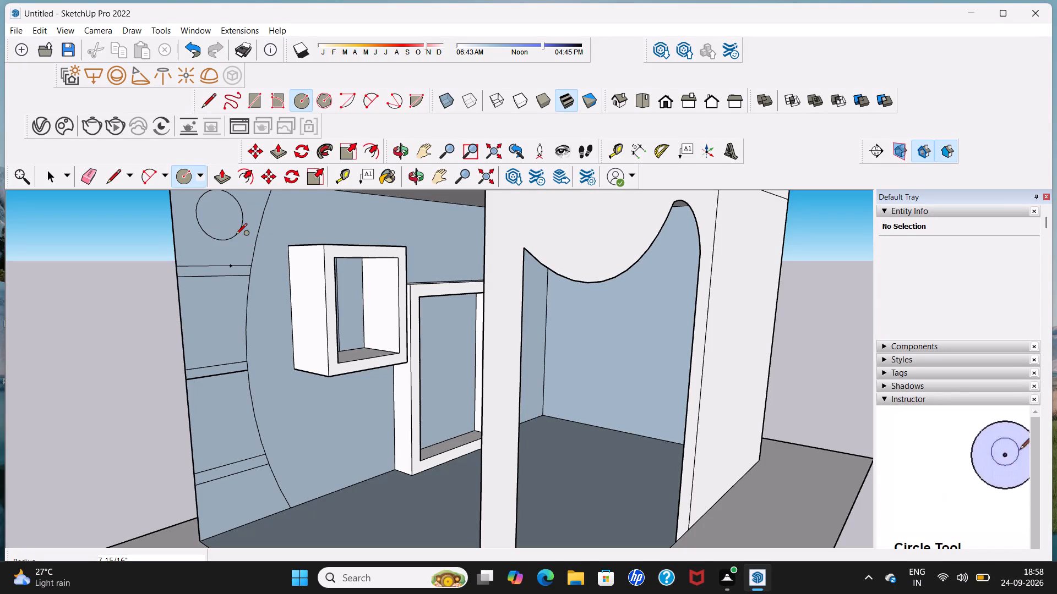
{"action": "key", "text": "space"}
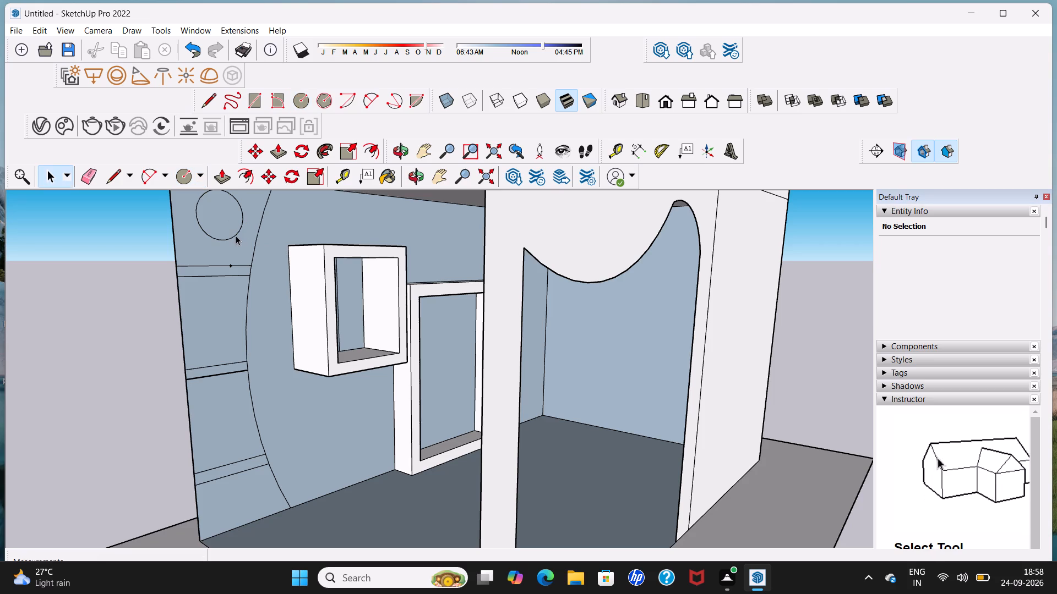
Copy the circle about 2' 8 1/8" down the recessed wall into the space between the upper and middle bands.
{"action": "left_click", "coordinate": [236, 234]}
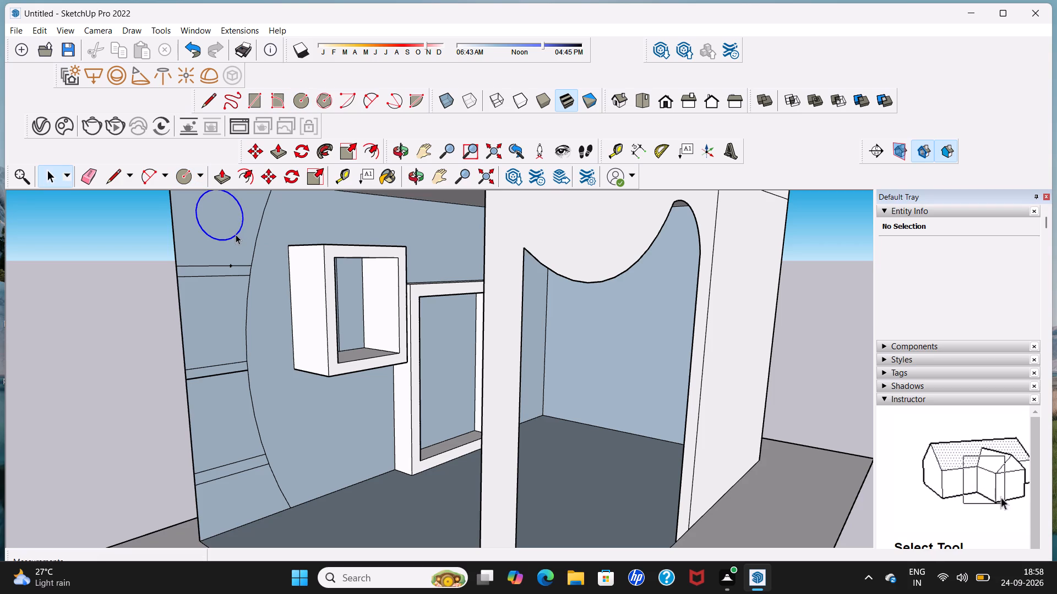
{"action": "left_click", "coordinate": [269, 173]}
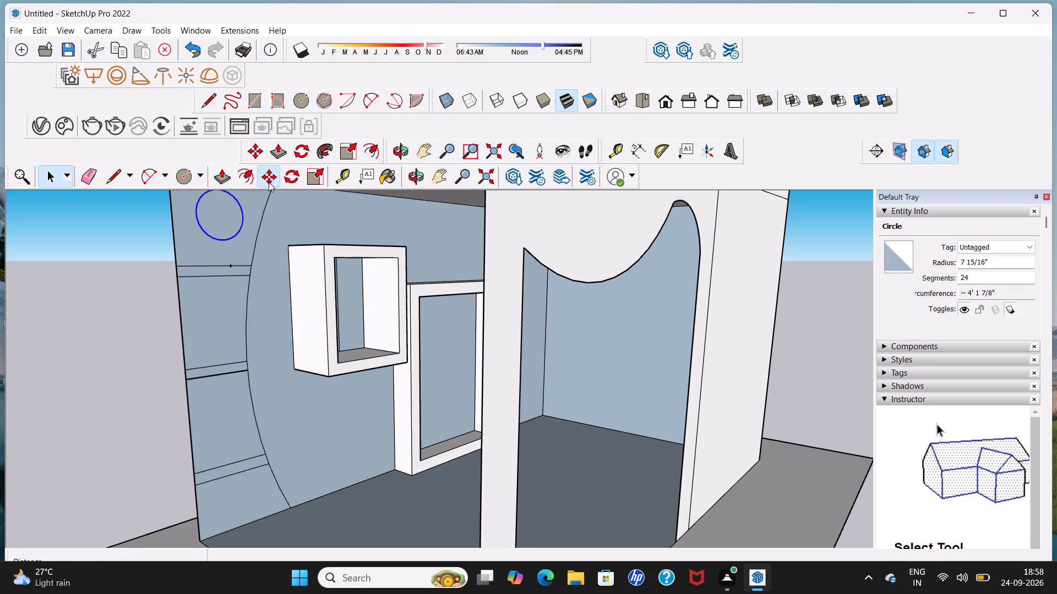
{"action": "left_click", "coordinate": [224, 242]}
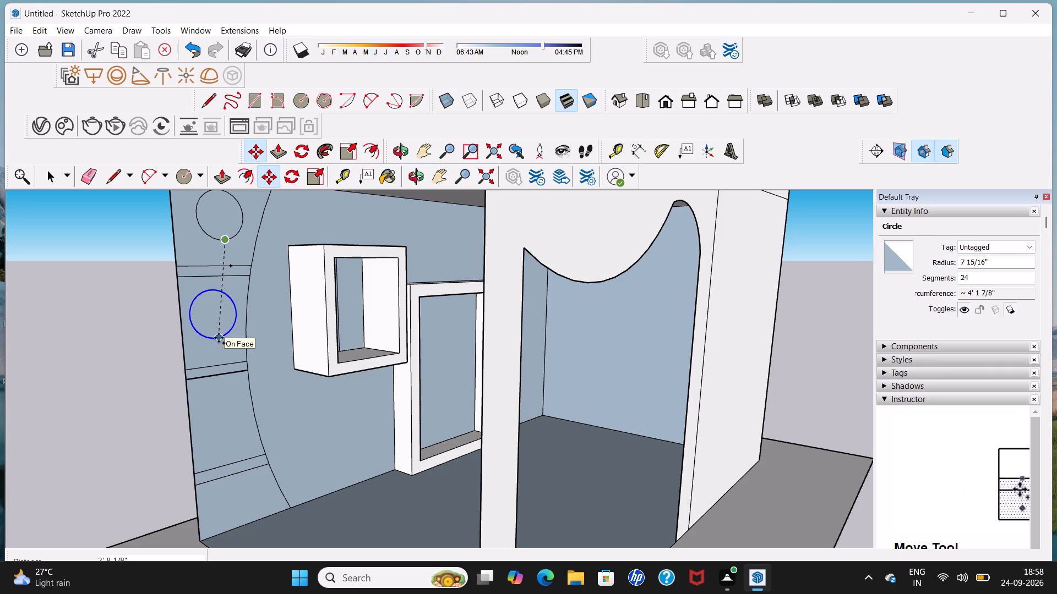
{"action": "left_click", "coordinate": [219, 338]}
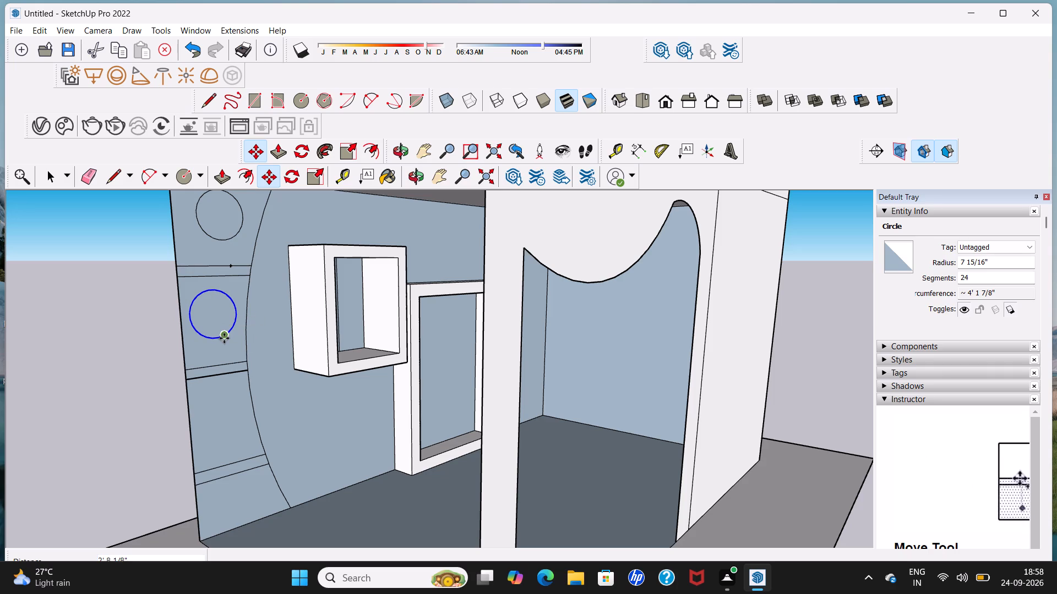
Copy the middle circle about 3' 1" down the recessed wall into the space between the middle and lower bands.
{"action": "left_click", "coordinate": [224, 338]}
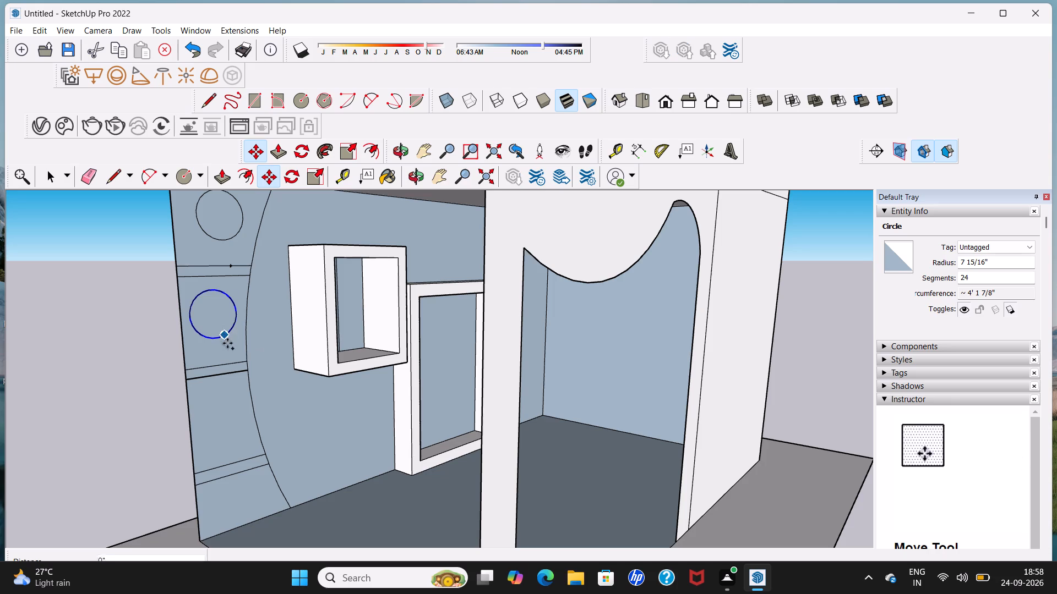
{"action": "left_click", "coordinate": [226, 441]}
Draw a concentric circle with a radius of about 4 7/8" inside the top circle on the recessed wall.
{"action": "scroll", "coordinate": [230, 434], "scroll_direction": "down", "scroll_amount": 7}
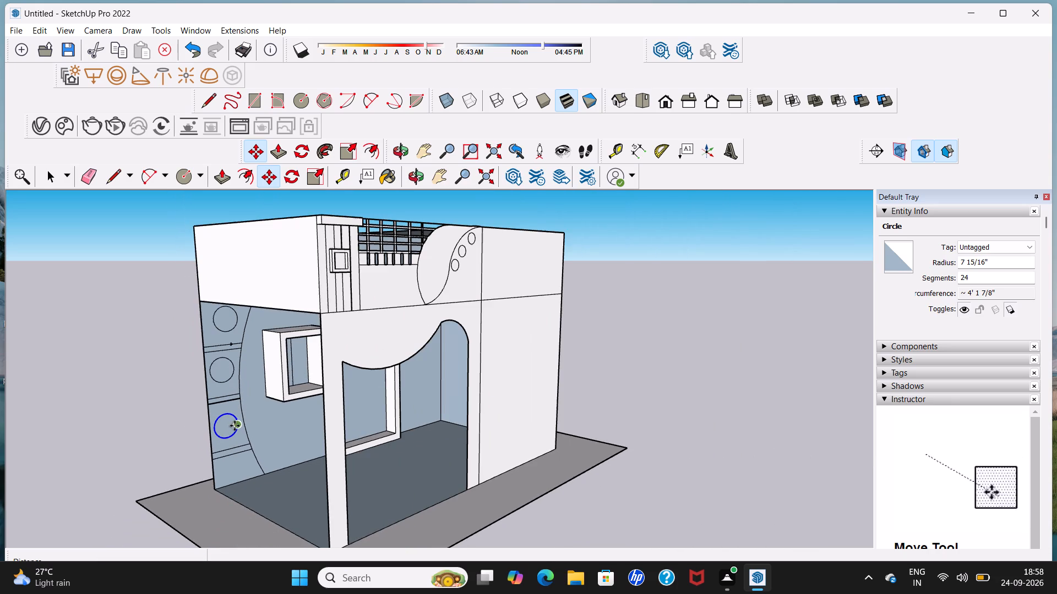
{"action": "middle_click_drag", "start_coordinate": [235, 426], "coordinate": [215, 433]}
{"action": "scroll", "coordinate": [214, 410], "scroll_direction": "up", "scroll_amount": 3}
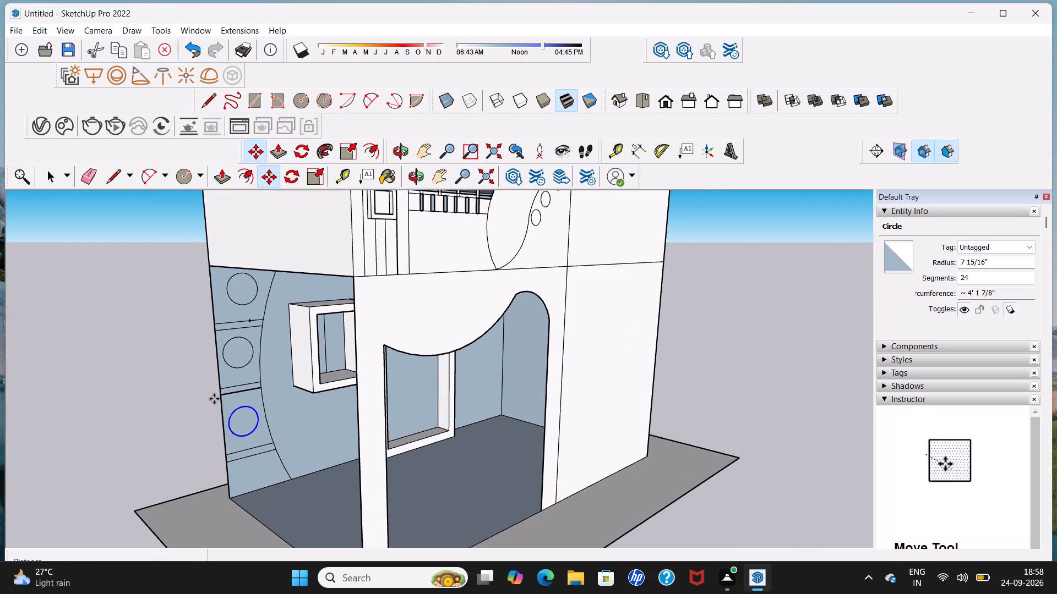
{"action": "left_click", "coordinate": [304, 102]}
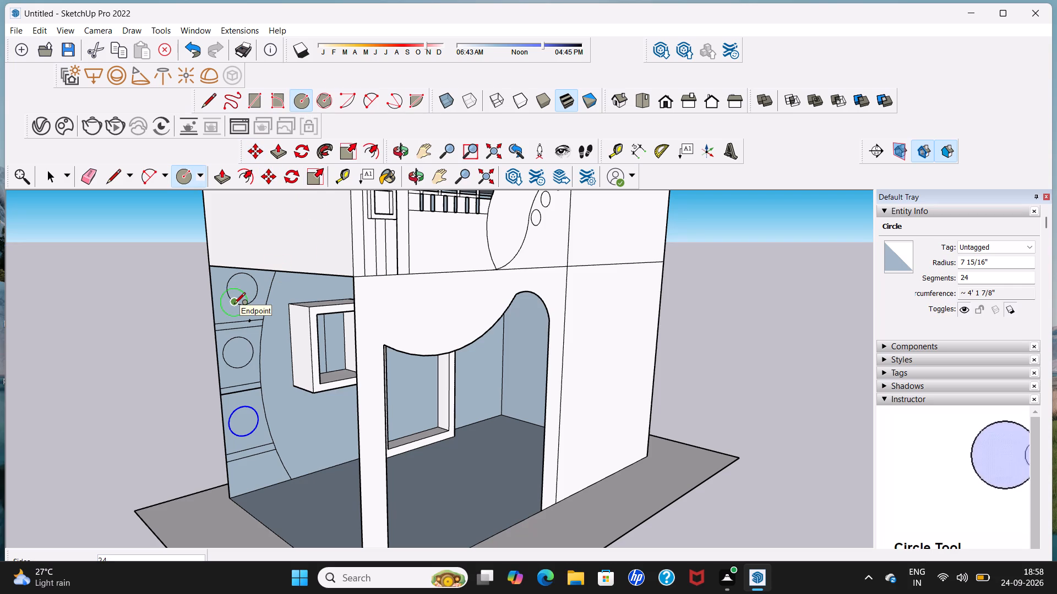
{"action": "scroll", "coordinate": [239, 299], "scroll_direction": "up", "scroll_amount": 2}
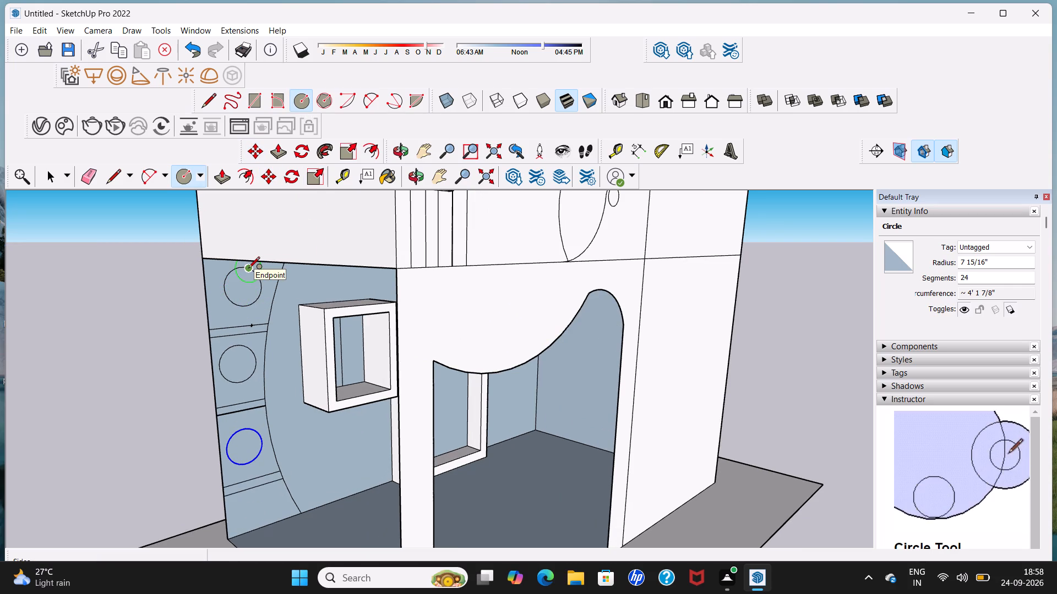
{"action": "left_click", "coordinate": [246, 284]}
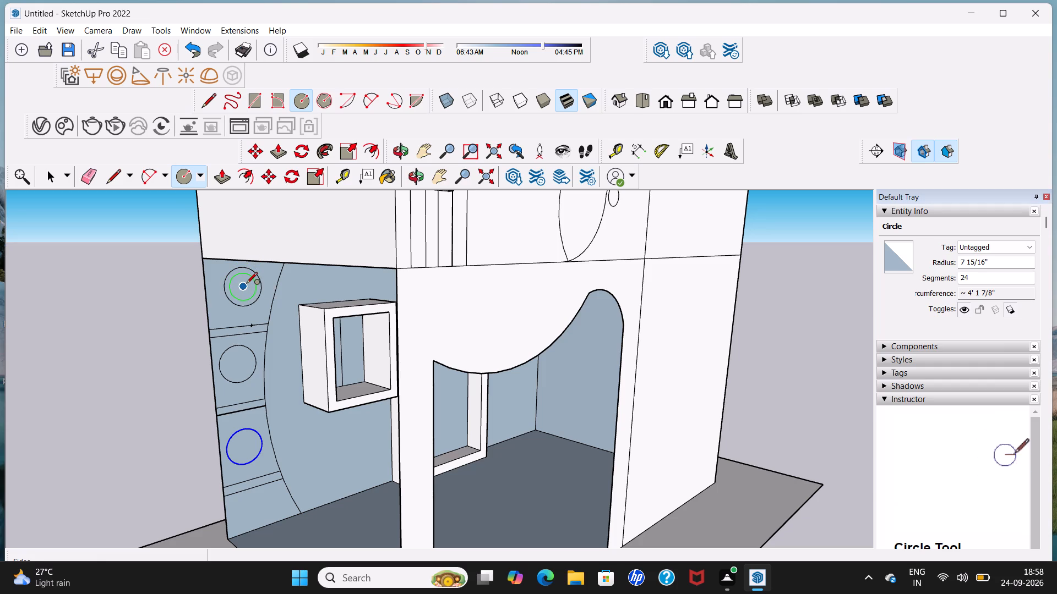
{"action": "left_click", "coordinate": [255, 290]}
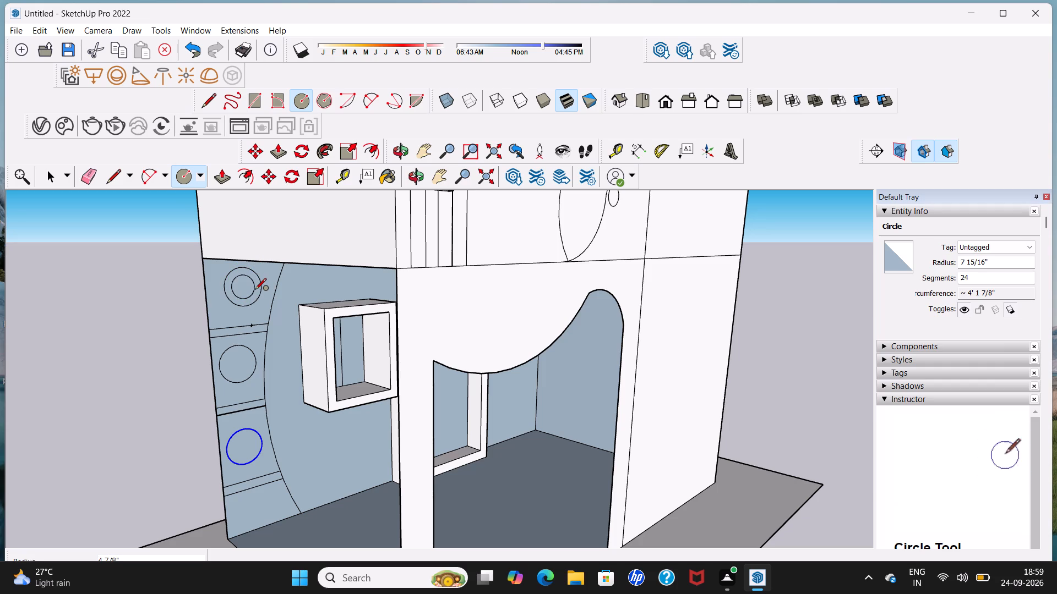
{"action": "key", "text": "space"}
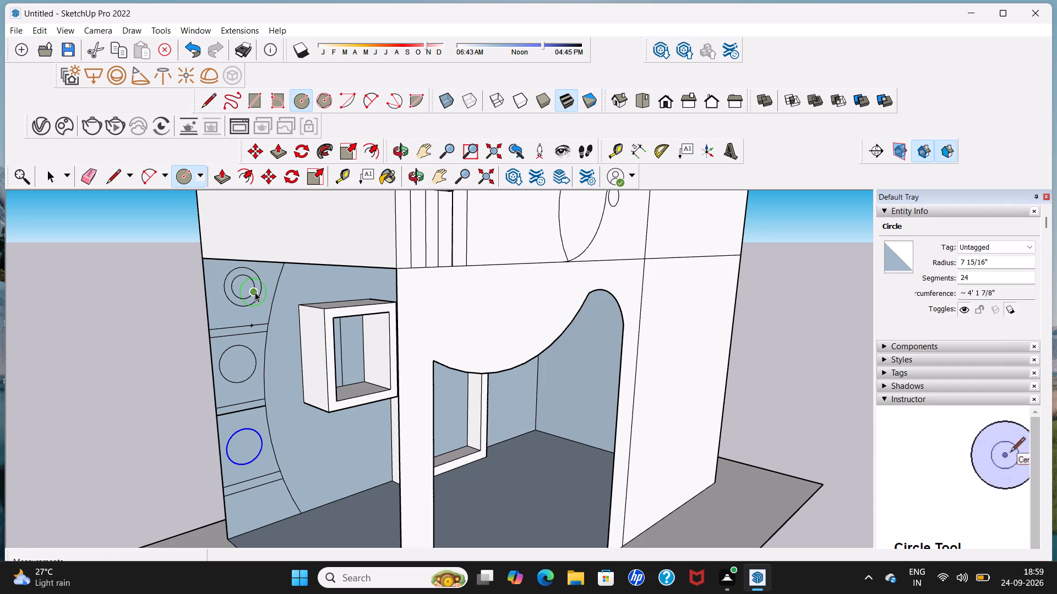
{"action": "left_click", "coordinate": [172, 299]}
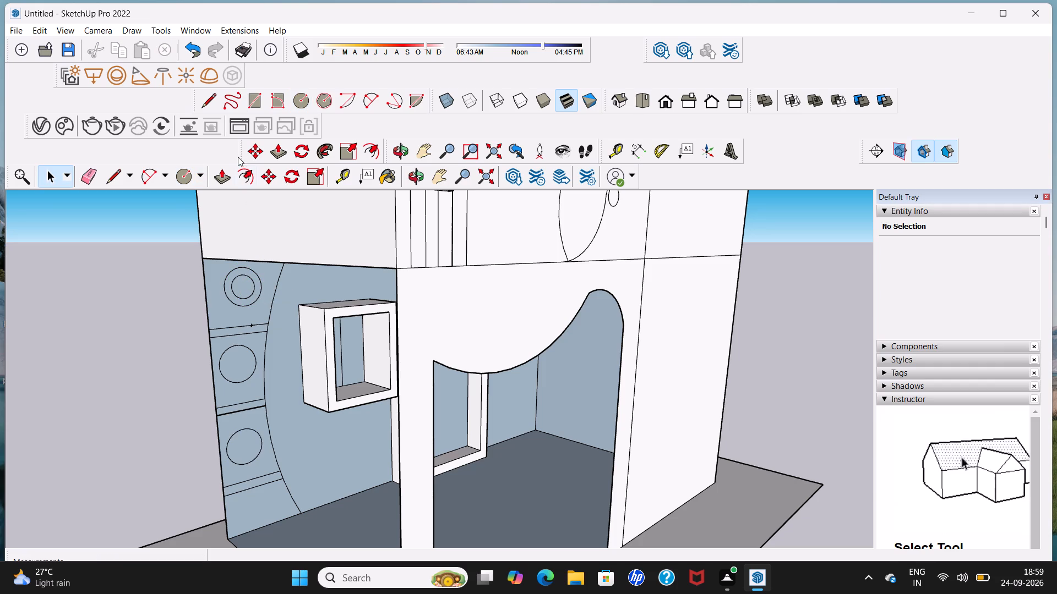
Copy the small inner circle down the recessed wall into the centres of the middle and lower circles.
{"action": "left_click", "coordinate": [254, 291]}
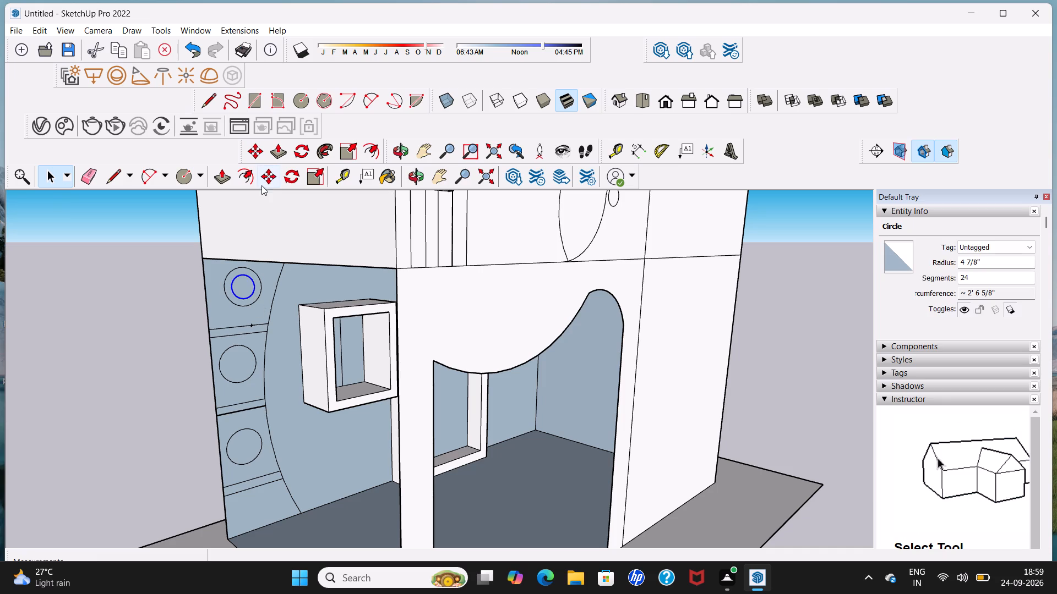
{"action": "left_click", "coordinate": [267, 179]}
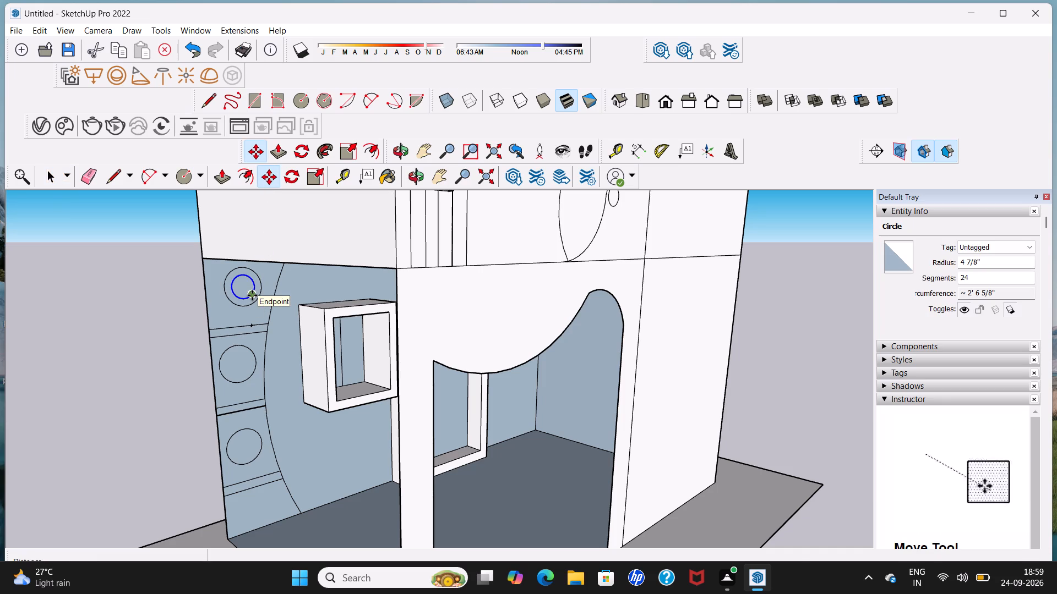
{"action": "left_click", "coordinate": [252, 295]}
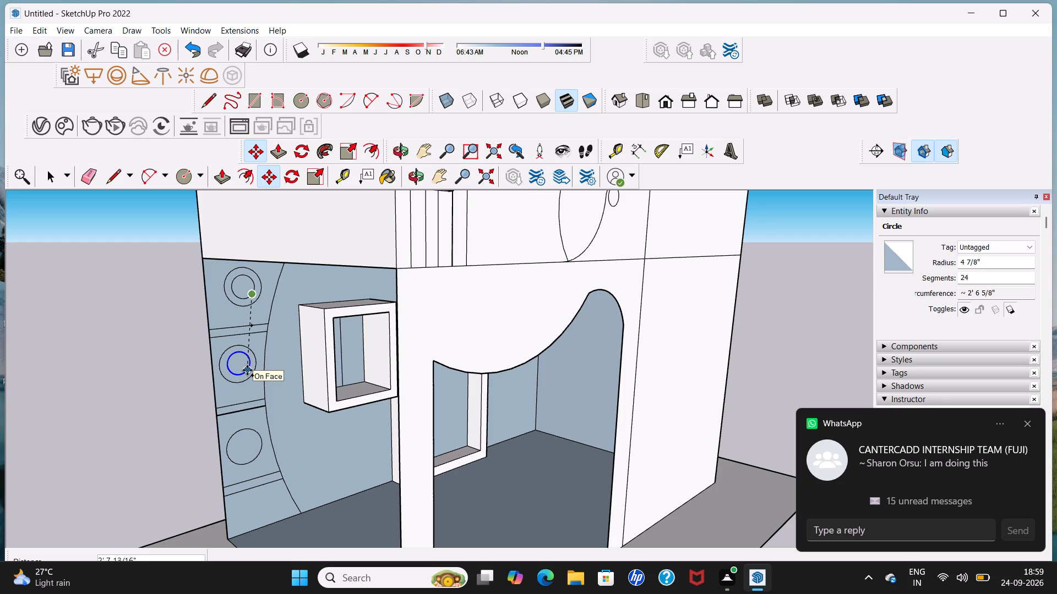
{"action": "left_click", "coordinate": [247, 371]}
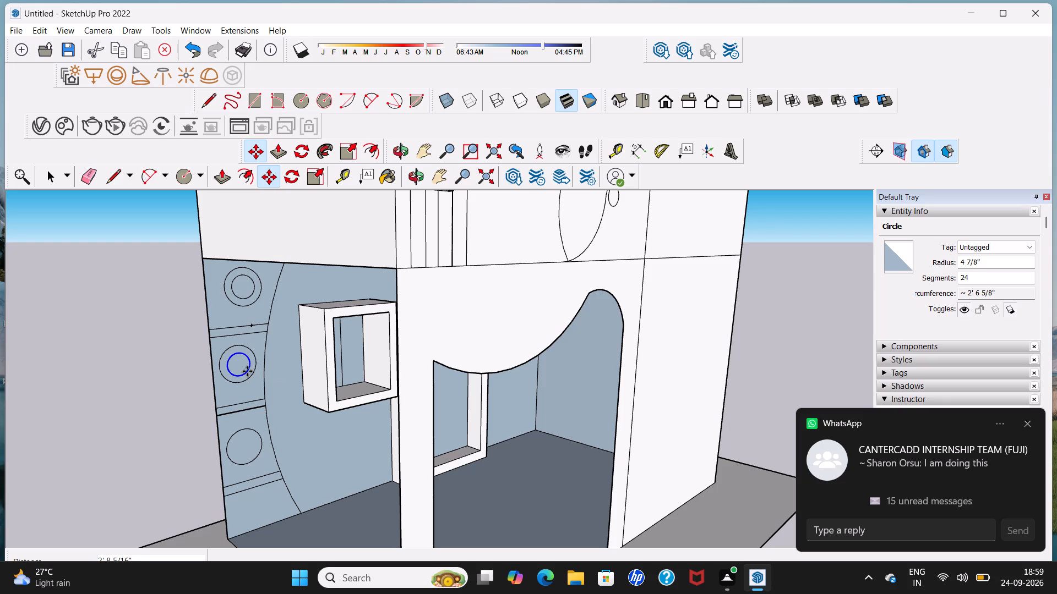
{"action": "left_click", "coordinate": [247, 371]}
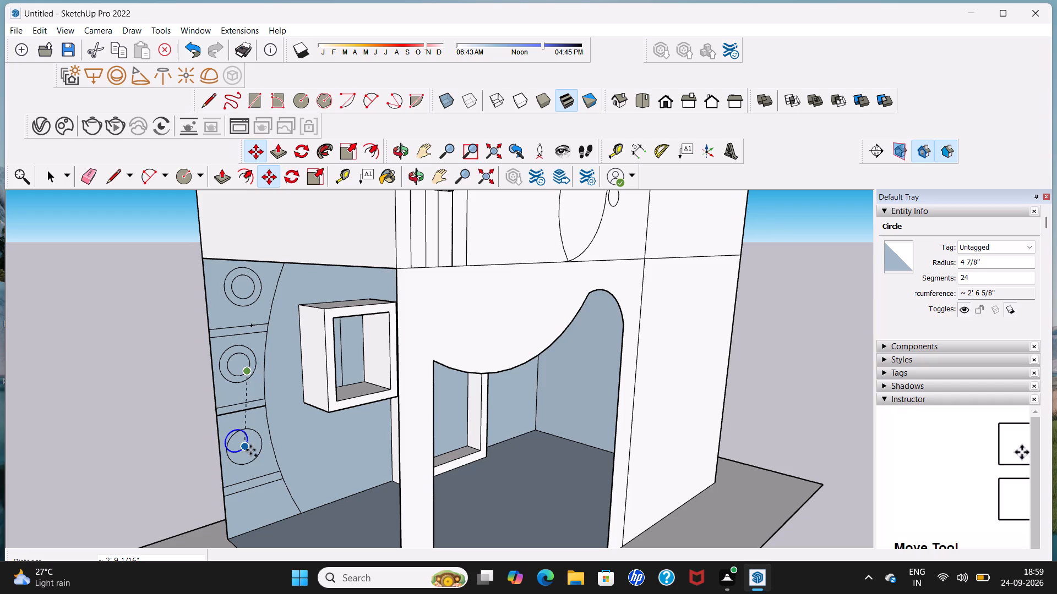
{"action": "scroll", "coordinate": [252, 453], "scroll_direction": "up", "scroll_amount": 5}
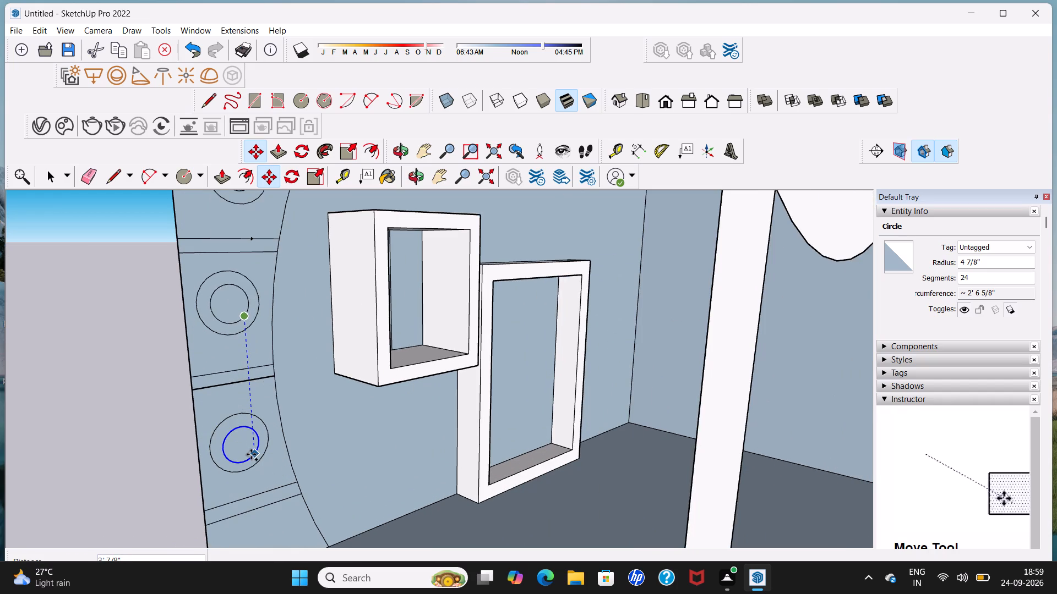
{"action": "left_click", "coordinate": [251, 454]}
{"action": "scroll", "coordinate": [251, 453], "scroll_direction": "down", "scroll_amount": 4}
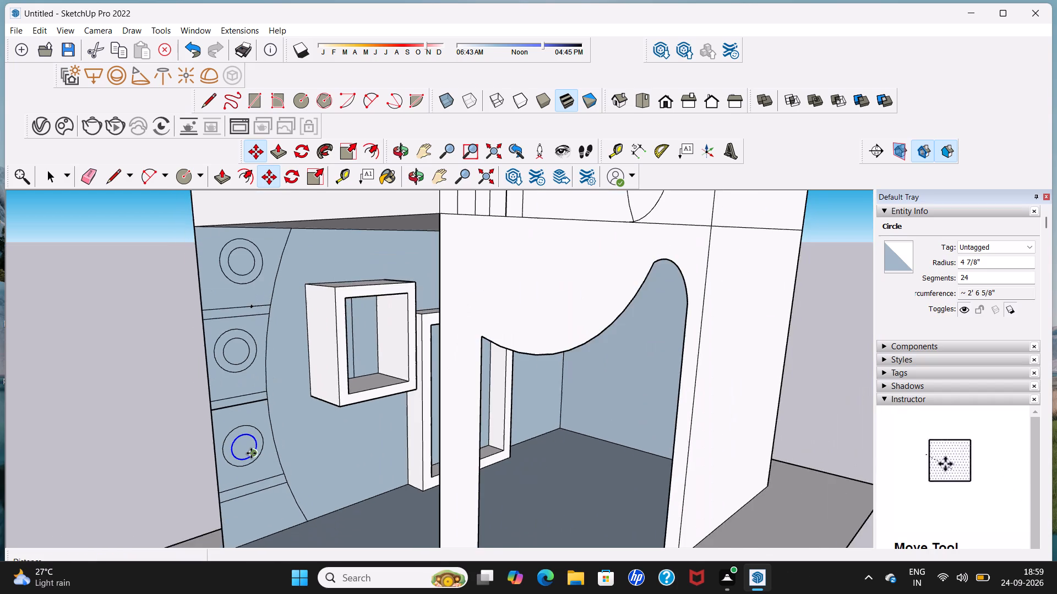
{"action": "middle_click_drag", "start_coordinate": [249, 452], "coordinate": [240, 438]}
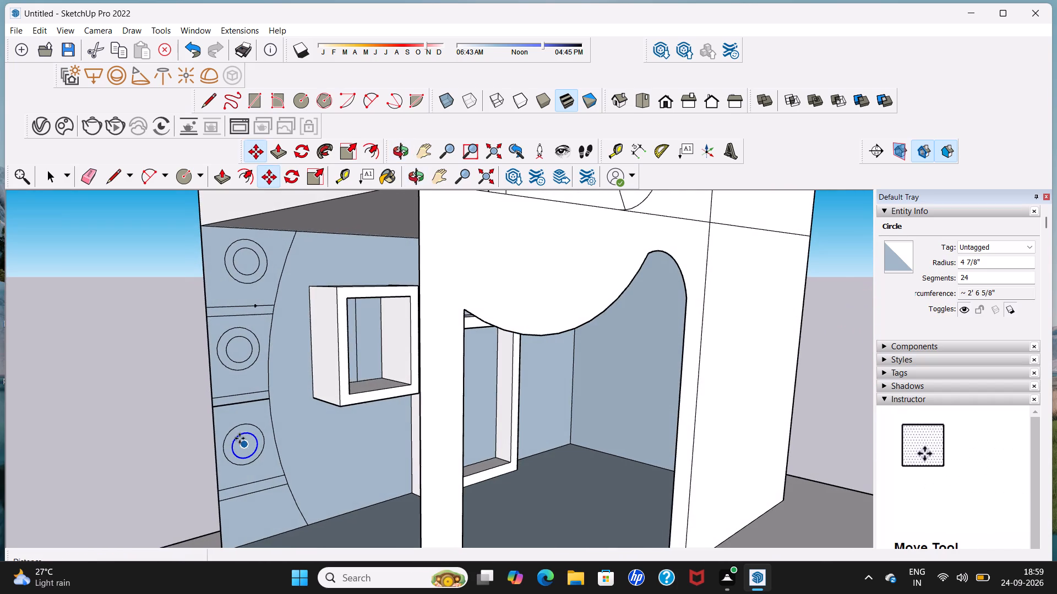
{"action": "key", "text": "space"}
{"action": "left_click", "coordinate": [88, 401]}
Push/Pull the ring faces between all three pairs of concentric circles out about 3 7/16" from the recessed wall.
{"action": "scroll", "coordinate": [110, 390], "scroll_direction": "down", "scroll_amount": 9}
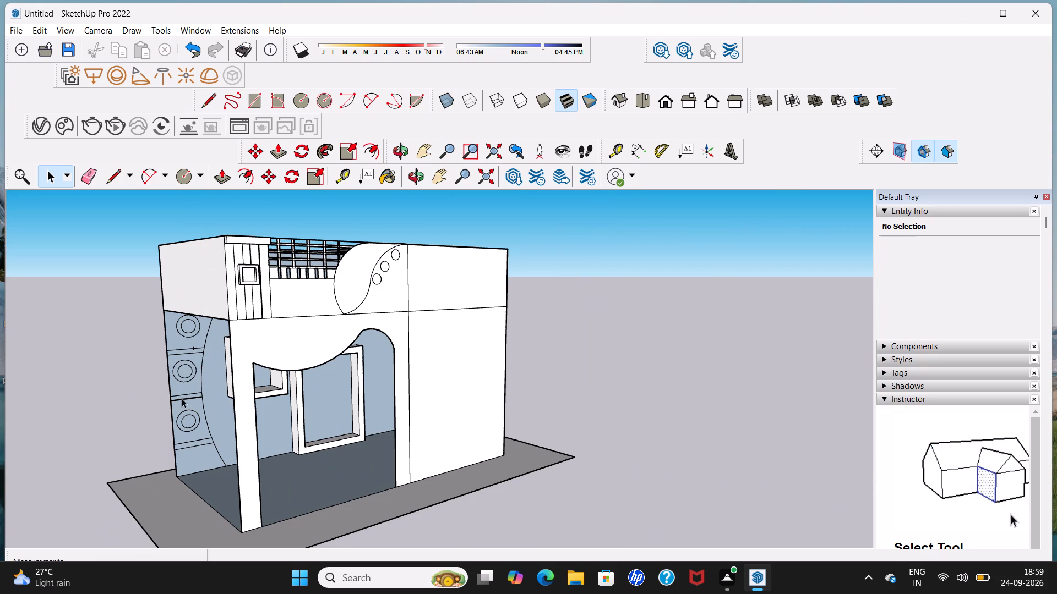
{"action": "middle_click_drag", "start_coordinate": [183, 398], "coordinate": [234, 379]}
{"action": "scroll", "coordinate": [233, 372], "scroll_direction": "up", "scroll_amount": 3}
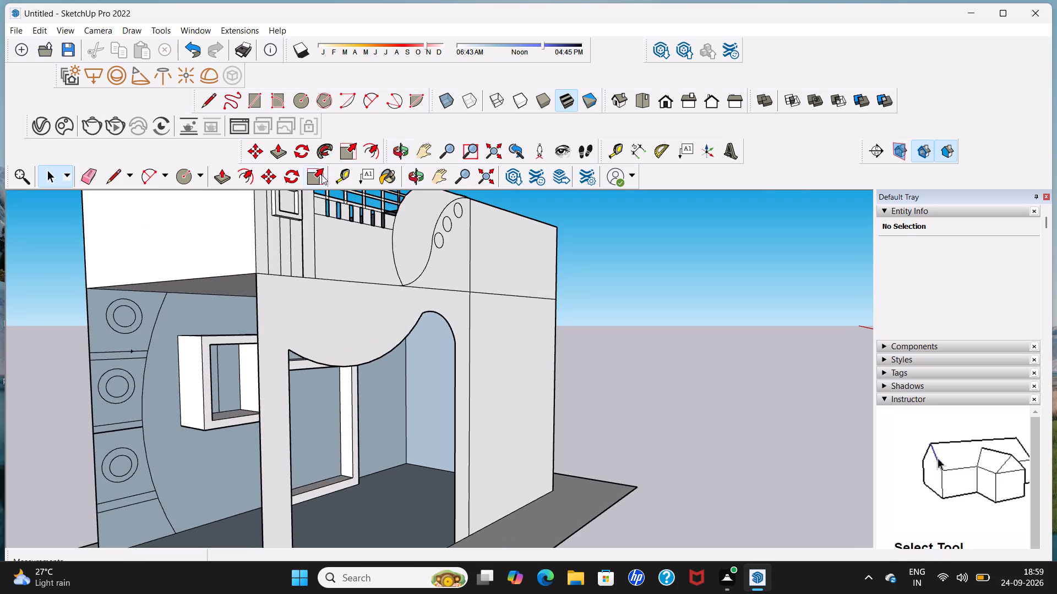
{"action": "left_click", "coordinate": [275, 156]}
{"action": "scroll", "coordinate": [73, 313], "scroll_direction": "up", "scroll_amount": 4}
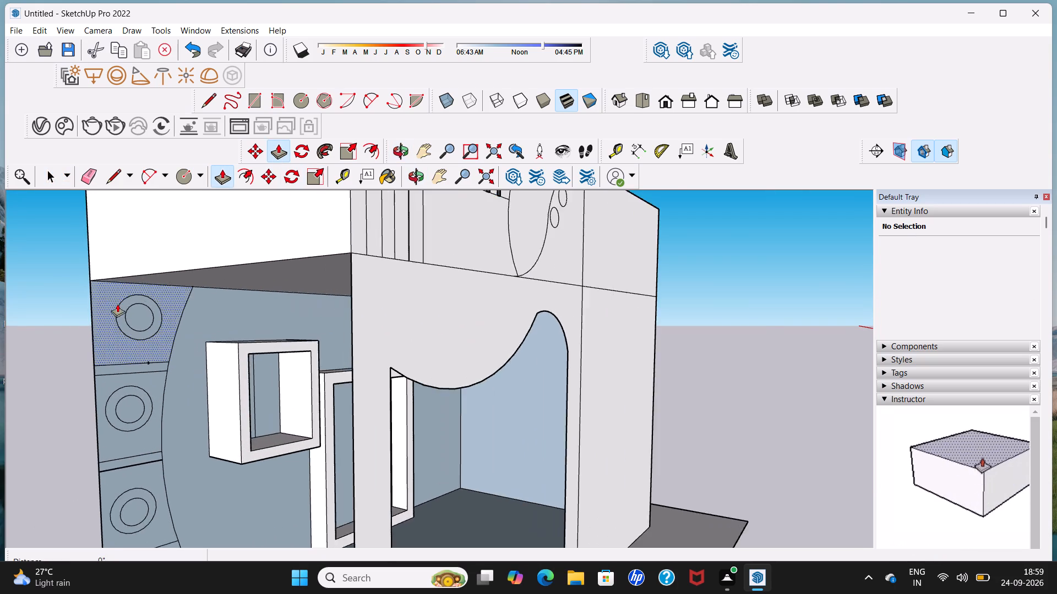
{"action": "scroll", "coordinate": [119, 314], "scroll_direction": "up", "scroll_amount": 4}
{"action": "left_click", "coordinate": [119, 314]}
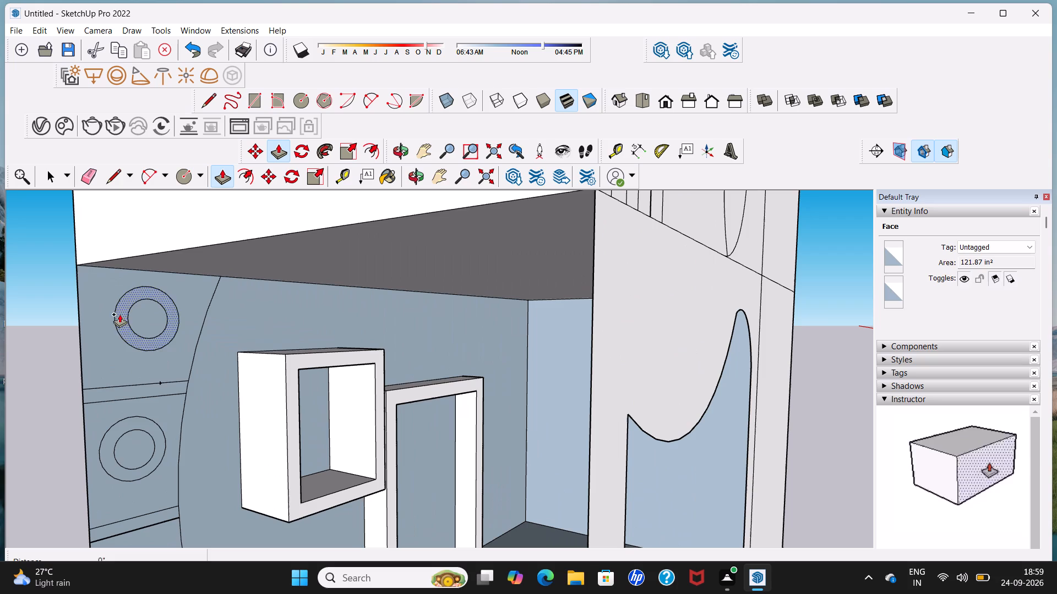
{"action": "left_click", "coordinate": [127, 317]}
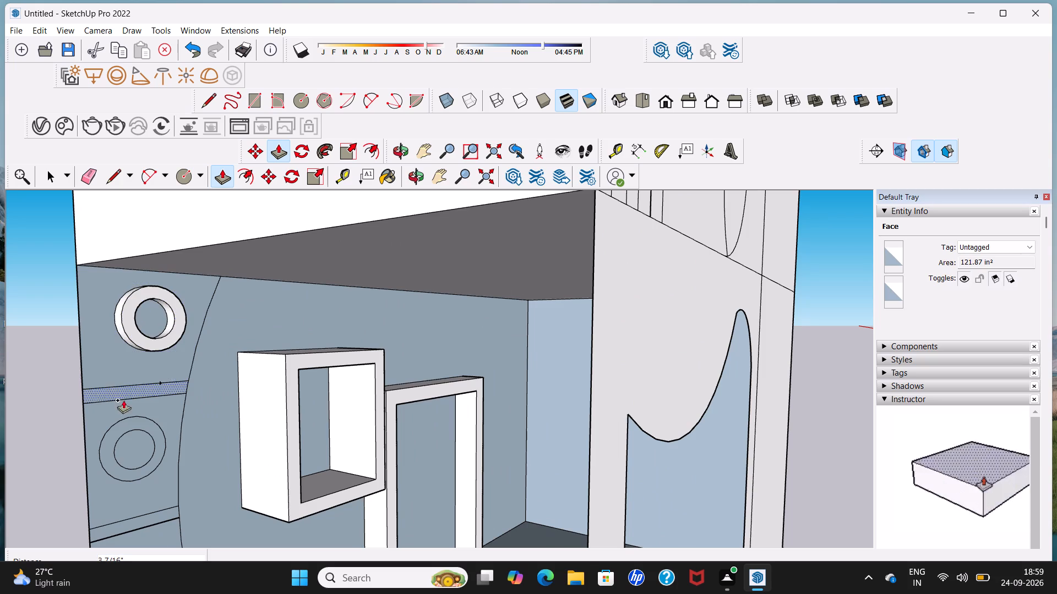
{"action": "left_click", "coordinate": [123, 425]}
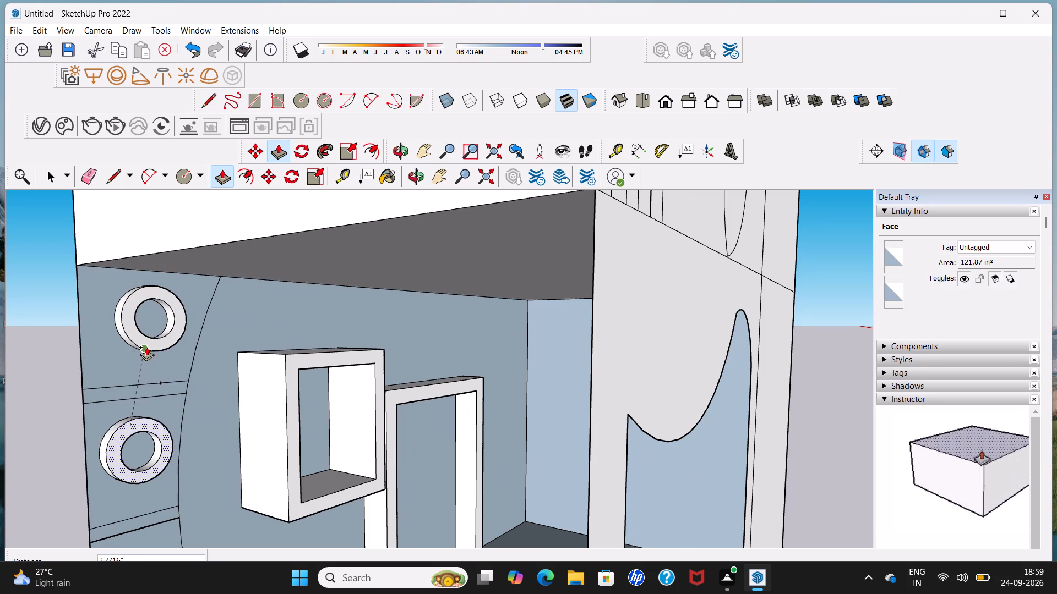
{"action": "left_click", "coordinate": [146, 347]}
{"action": "scroll", "coordinate": [146, 347], "scroll_direction": "down", "scroll_amount": 5}
{"action": "scroll", "coordinate": [162, 488], "scroll_direction": "up", "scroll_amount": 3}
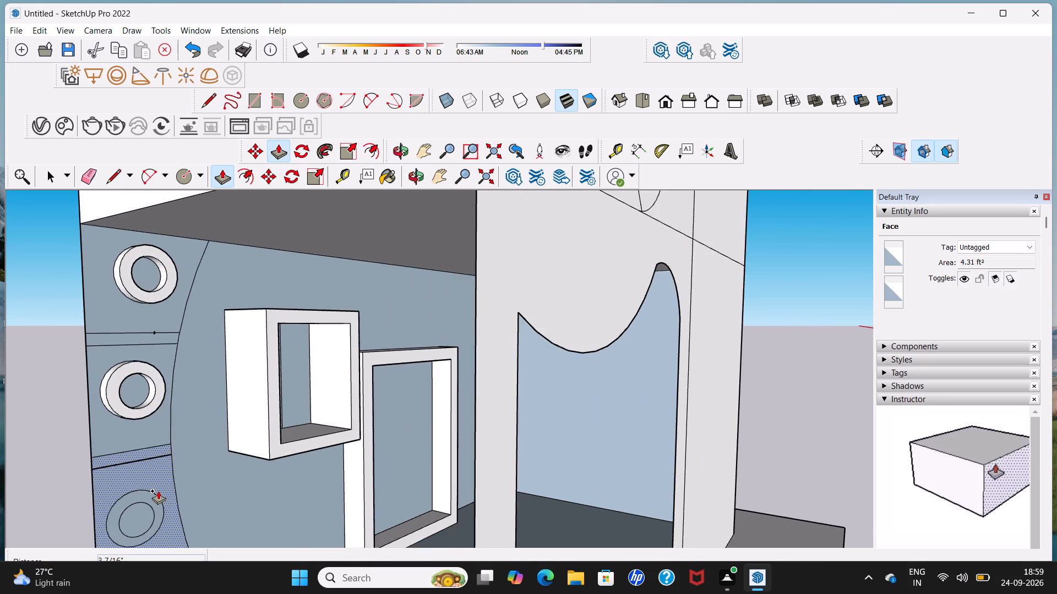
{"action": "scroll", "coordinate": [154, 494], "scroll_direction": "up", "scroll_amount": 3}
{"action": "left_click", "coordinate": [154, 494]}
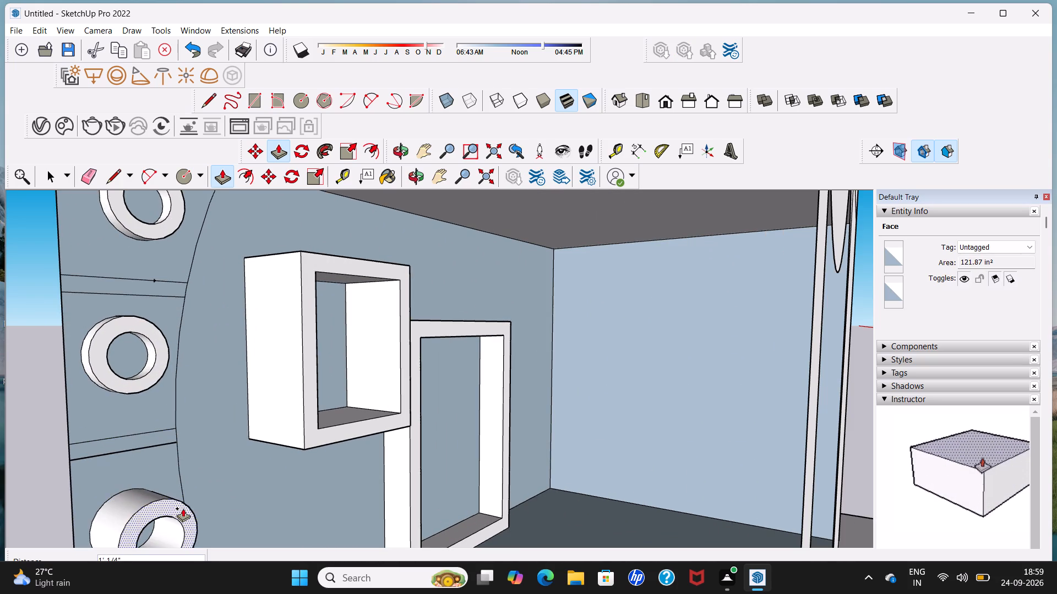
{"action": "left_click", "coordinate": [150, 390]}
{"action": "scroll", "coordinate": [150, 390], "scroll_direction": "down", "scroll_amount": 5}
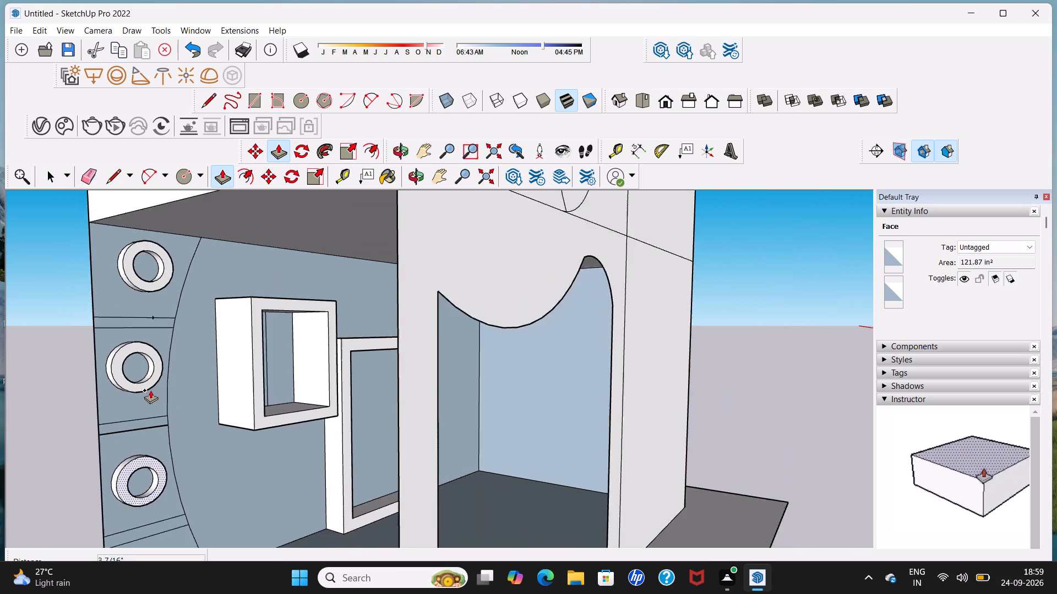
{"action": "scroll", "coordinate": [150, 390], "scroll_direction": "down", "scroll_amount": 8}
{"action": "key", "text": "space"}
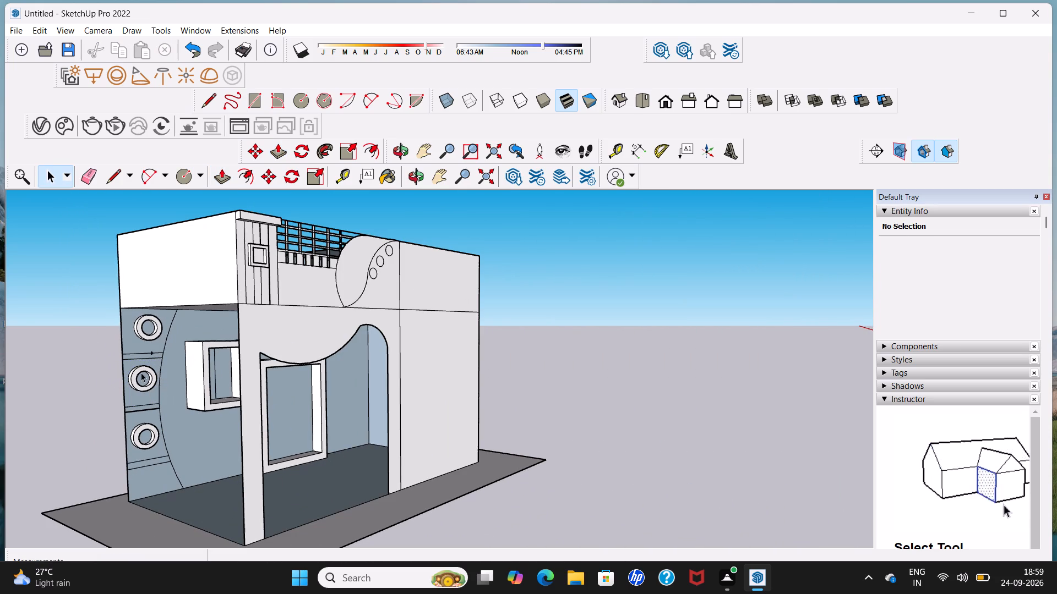
Push/Pull the top panel face around the upper ring out 1" from the recessed wall.
{"action": "middle_click_drag", "start_coordinate": [141, 372], "coordinate": [170, 370]}
{"action": "scroll", "coordinate": [128, 366], "scroll_direction": "up", "scroll_amount": 3}
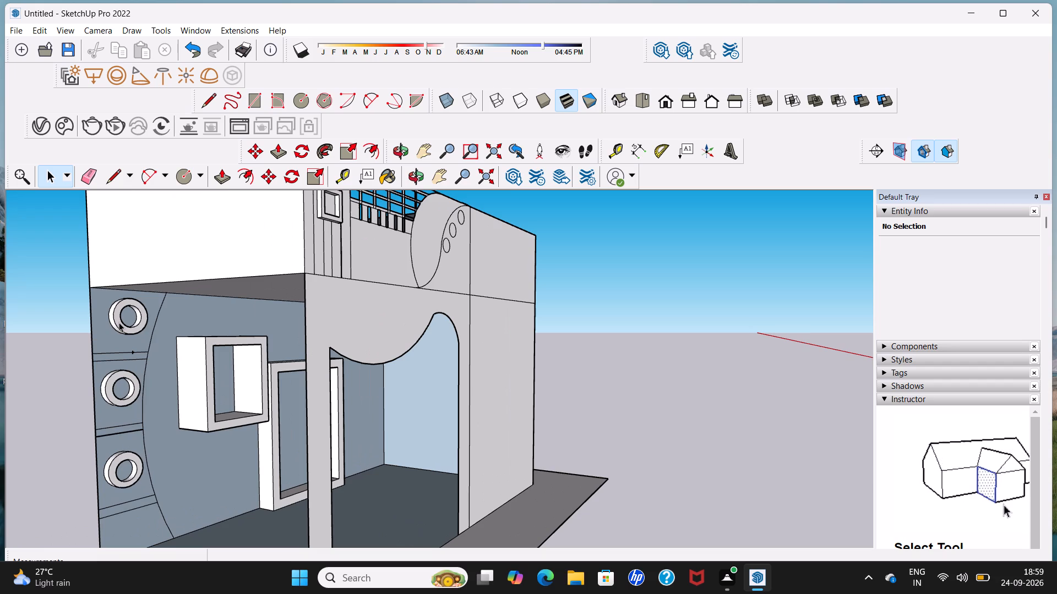
{"action": "left_click", "coordinate": [223, 180]}
{"action": "scroll", "coordinate": [132, 299], "scroll_direction": "up", "scroll_amount": 4}
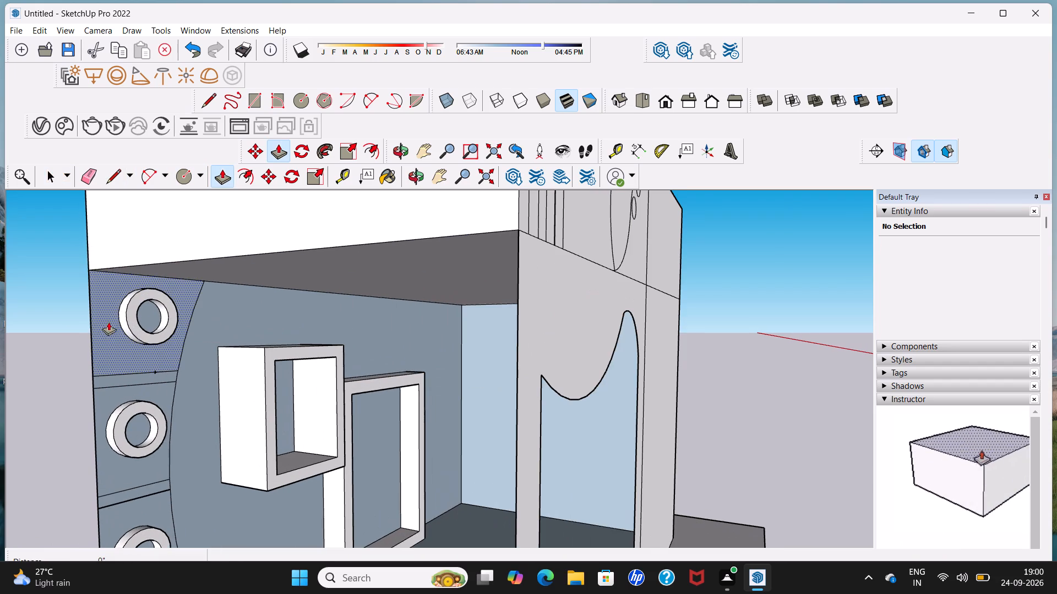
{"action": "left_click", "coordinate": [109, 322]}
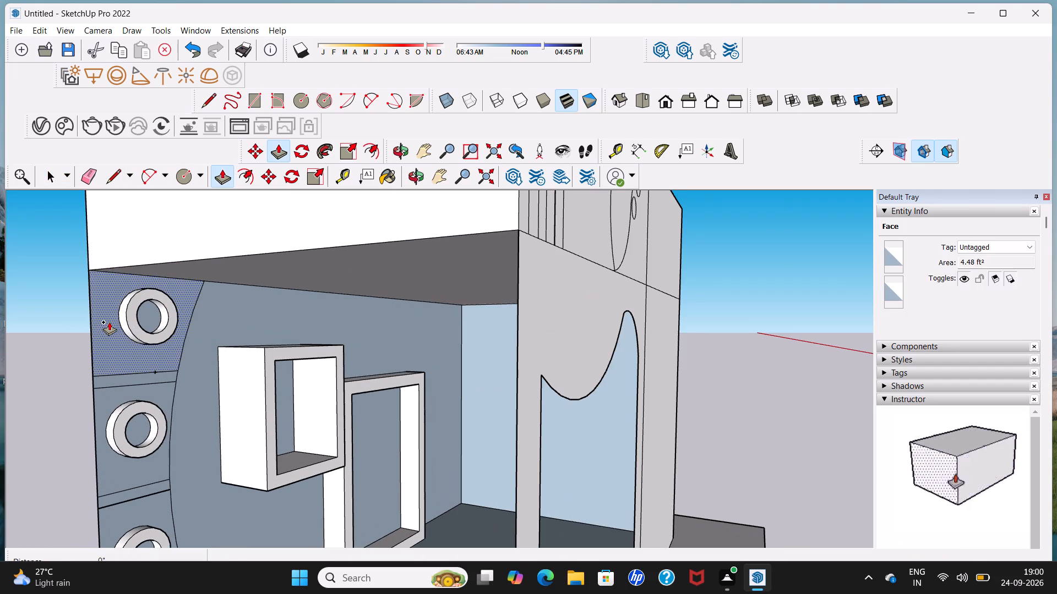
{"action": "left_click", "coordinate": [111, 322]}
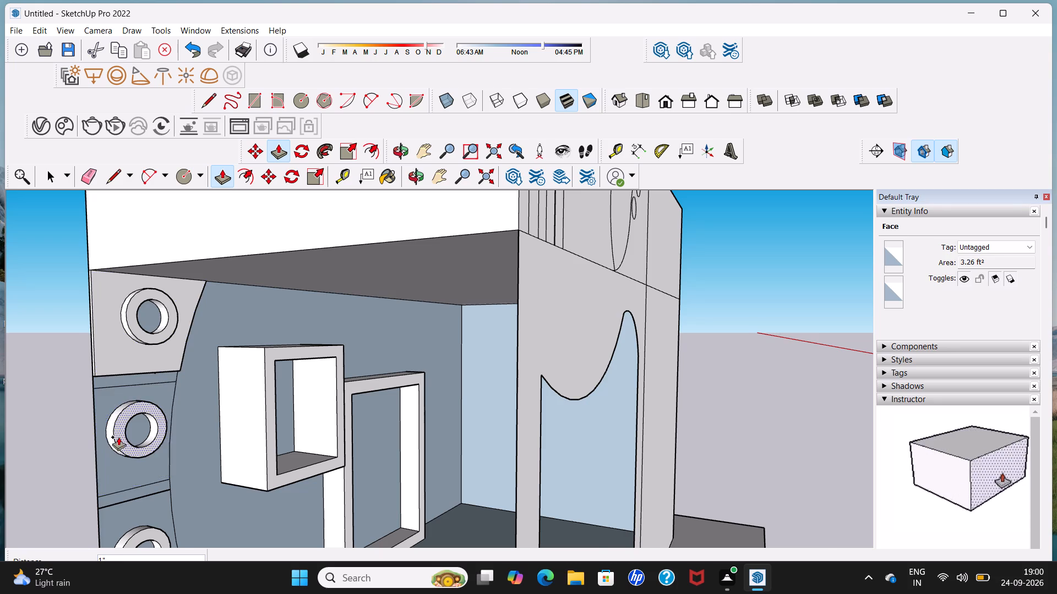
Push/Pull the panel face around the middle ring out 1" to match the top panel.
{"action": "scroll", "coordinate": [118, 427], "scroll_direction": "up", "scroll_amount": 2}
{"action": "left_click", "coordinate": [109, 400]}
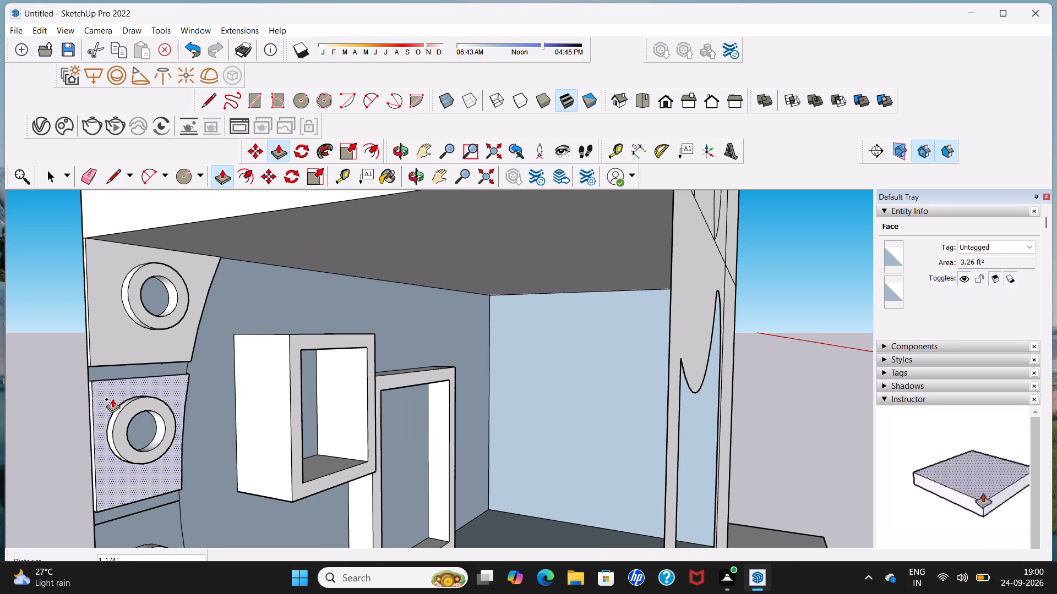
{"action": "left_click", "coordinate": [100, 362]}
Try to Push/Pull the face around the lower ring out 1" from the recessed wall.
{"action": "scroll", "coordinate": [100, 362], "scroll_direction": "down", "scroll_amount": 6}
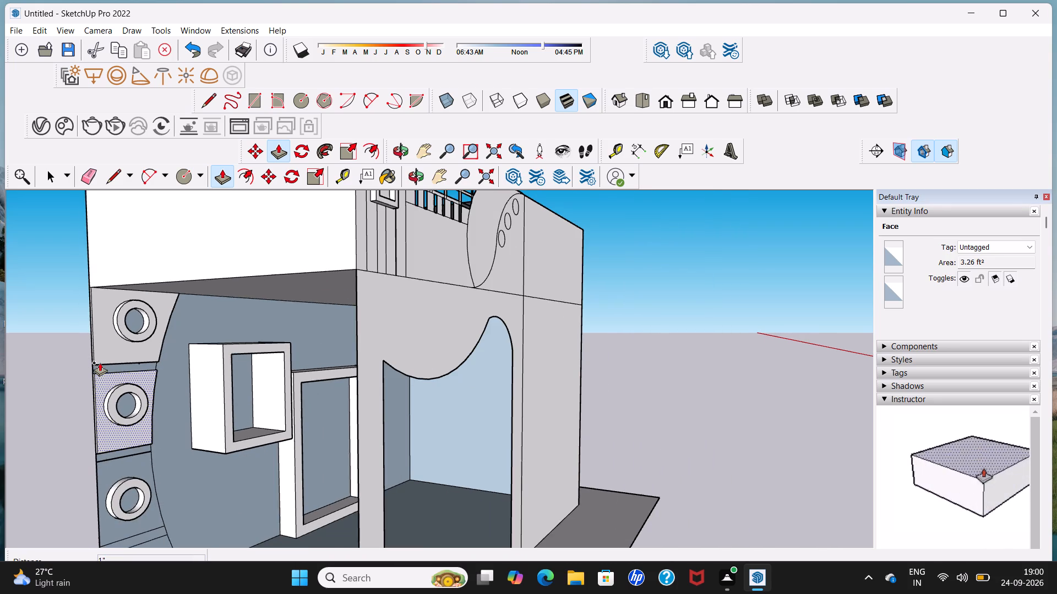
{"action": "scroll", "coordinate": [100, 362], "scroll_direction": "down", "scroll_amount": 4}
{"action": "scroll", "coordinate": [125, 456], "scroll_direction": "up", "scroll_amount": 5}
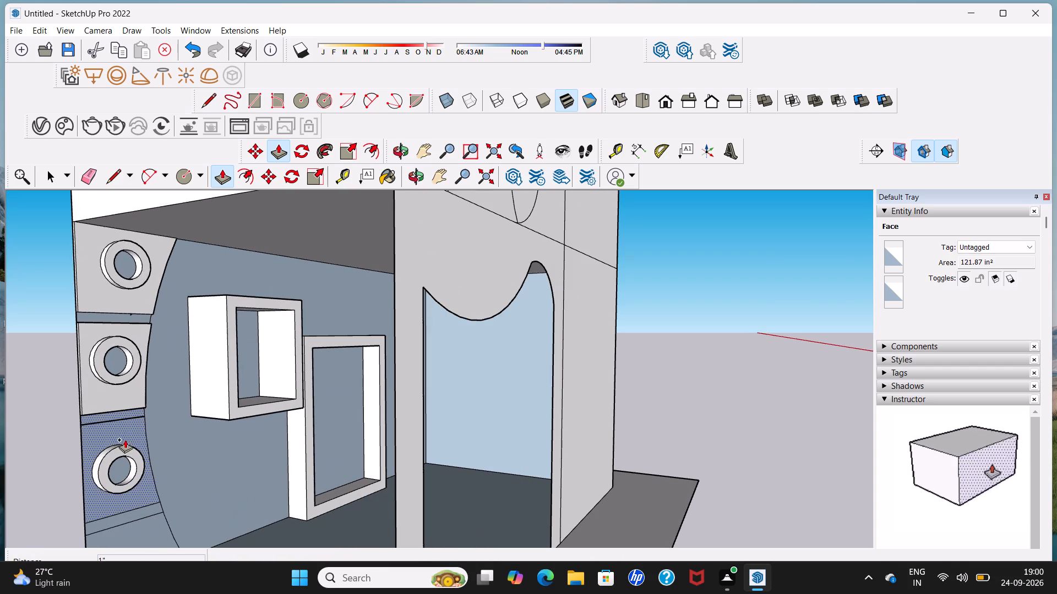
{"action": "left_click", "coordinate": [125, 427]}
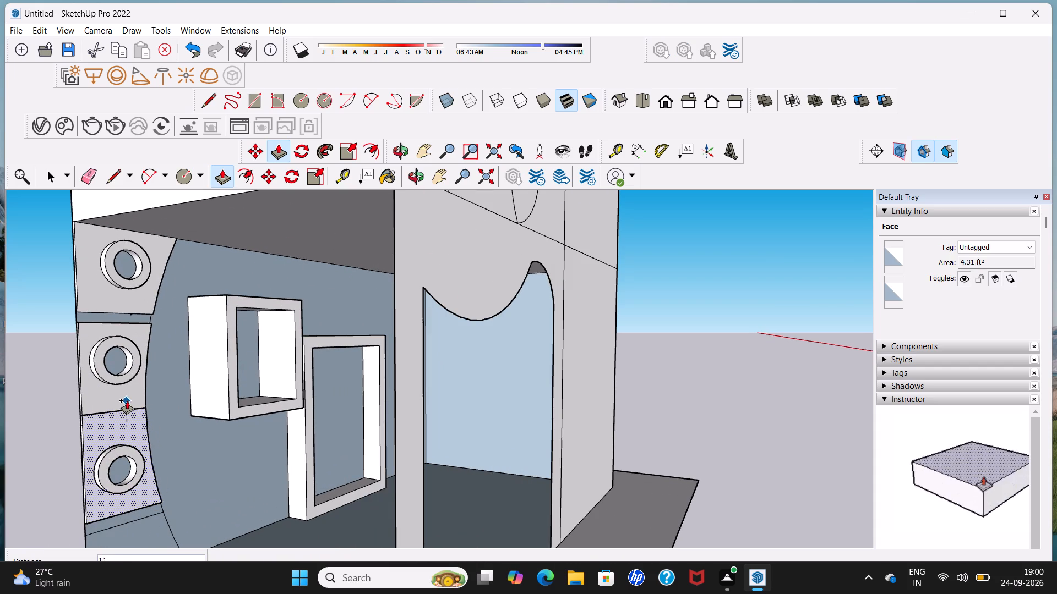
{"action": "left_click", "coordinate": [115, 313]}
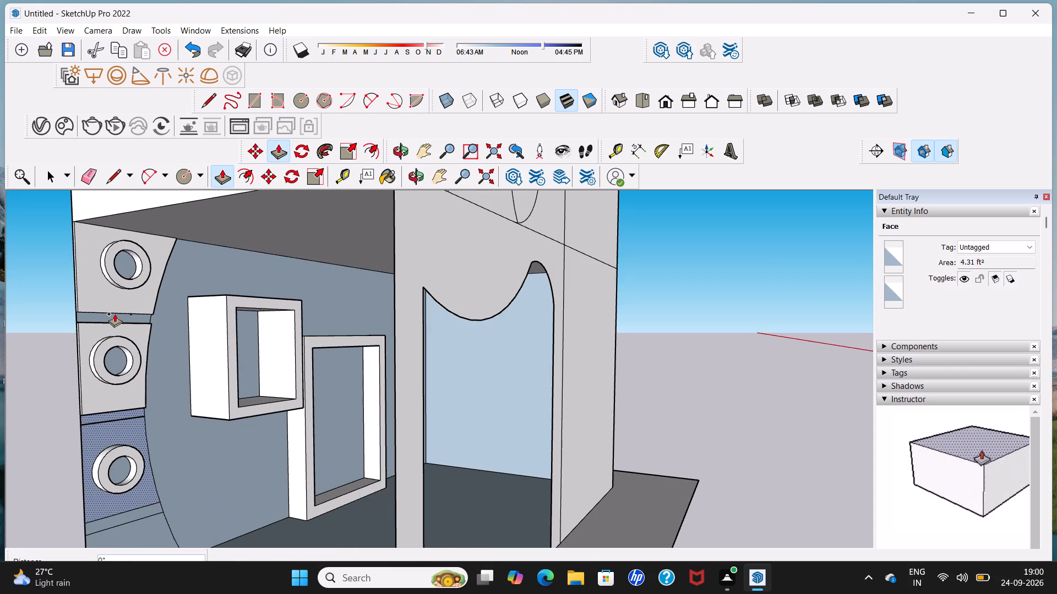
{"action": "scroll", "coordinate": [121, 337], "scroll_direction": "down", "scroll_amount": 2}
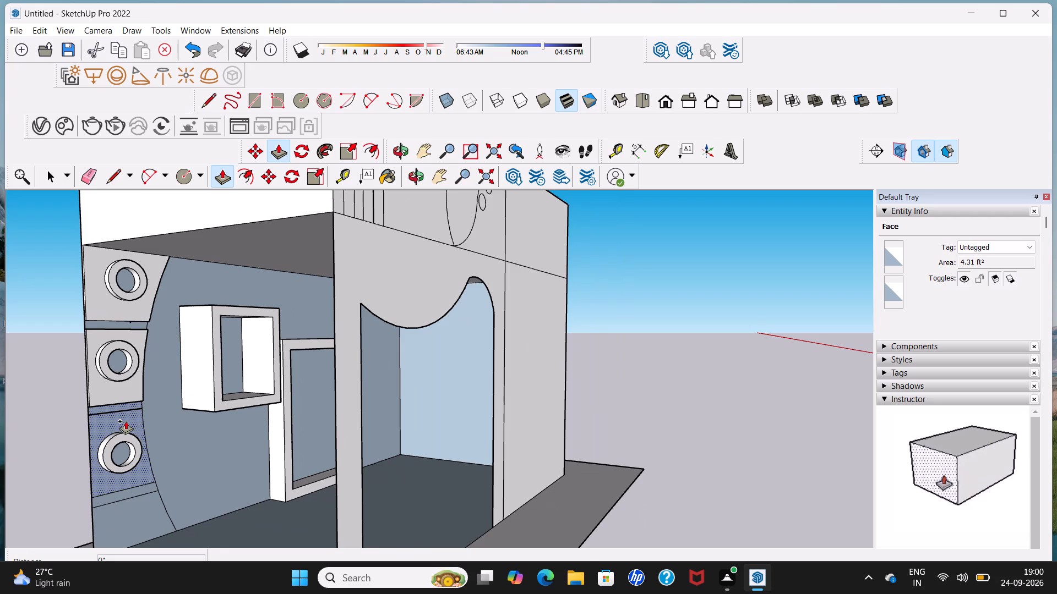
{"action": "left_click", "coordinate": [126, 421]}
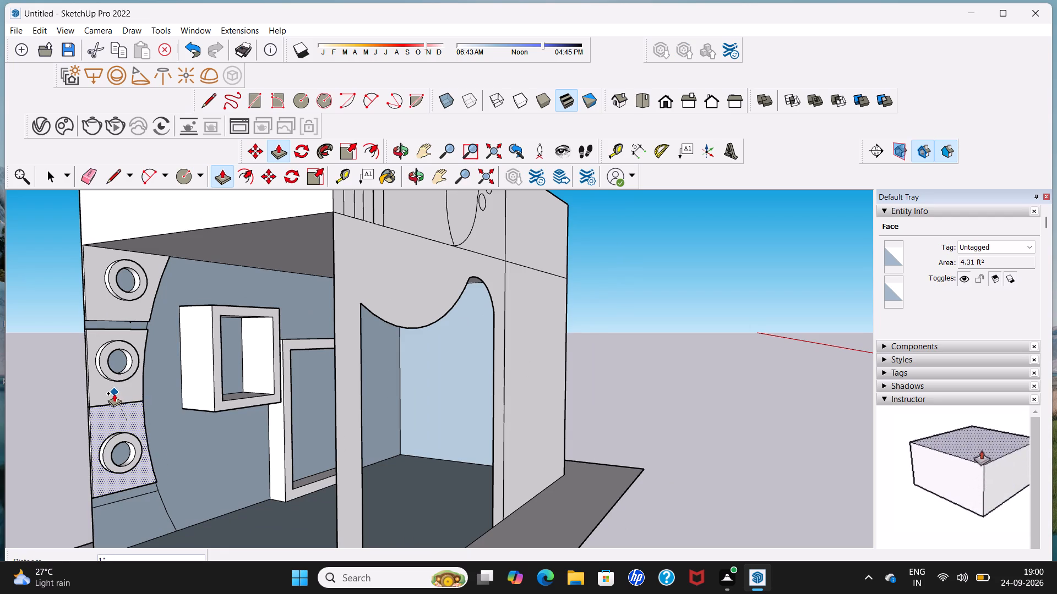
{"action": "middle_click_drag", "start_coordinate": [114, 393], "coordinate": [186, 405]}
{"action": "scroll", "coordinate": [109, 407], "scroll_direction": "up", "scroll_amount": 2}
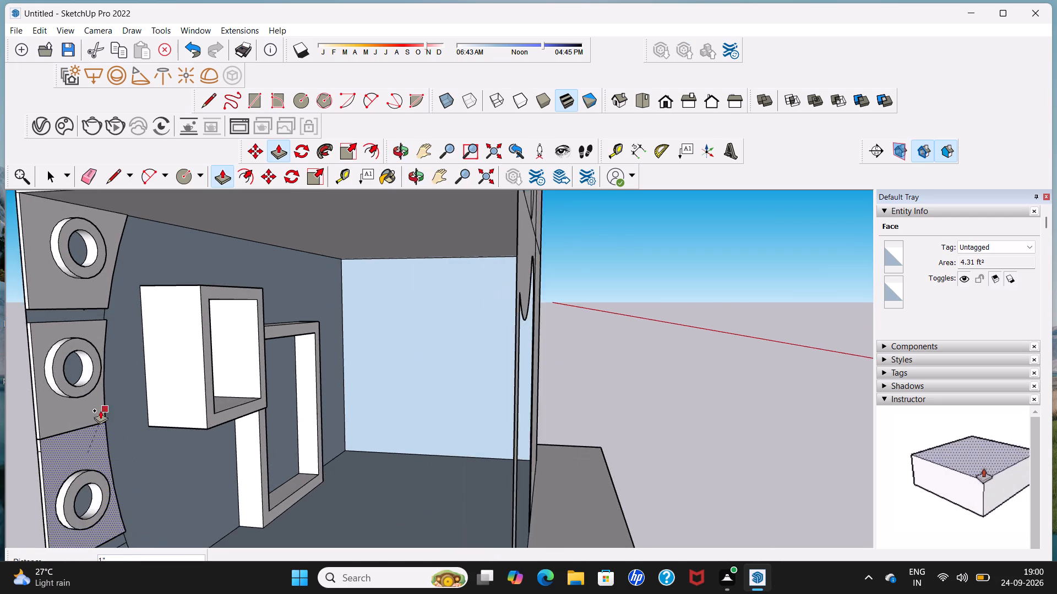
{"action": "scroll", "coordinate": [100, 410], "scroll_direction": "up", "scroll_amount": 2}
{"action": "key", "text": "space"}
Examine whether the narrow band between the middle and lower panels is a separate face from the lower panel.
{"action": "scroll", "coordinate": [86, 459], "scroll_direction": "up", "scroll_amount": 2}
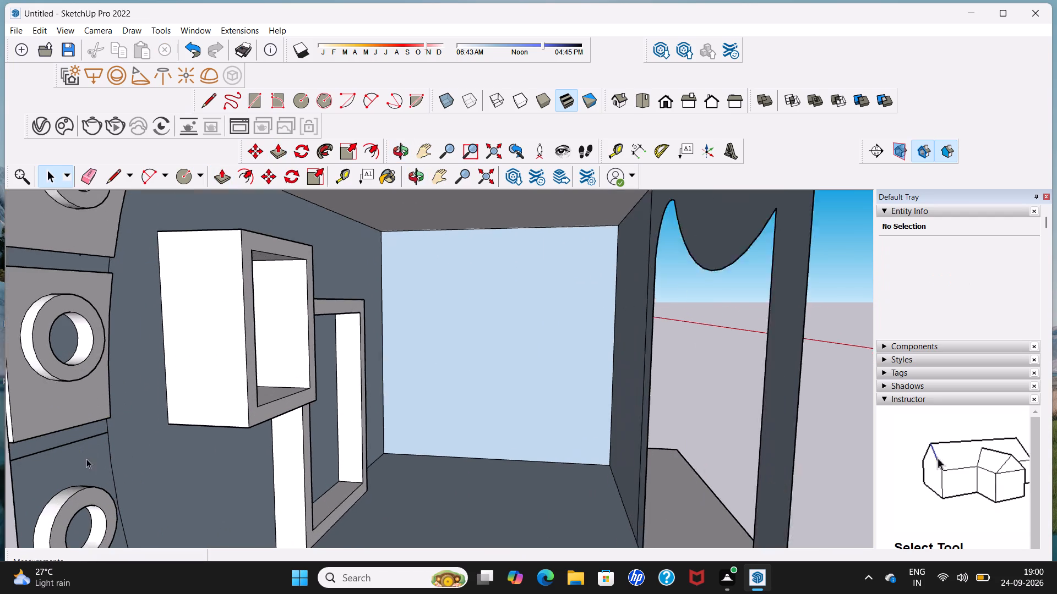
{"action": "scroll", "coordinate": [86, 459], "scroll_direction": "up", "scroll_amount": 2}
{"action": "scroll", "coordinate": [70, 426], "scroll_direction": "down", "scroll_amount": 5}
{"action": "middle_click_drag", "start_coordinate": [83, 419], "coordinate": [118, 327]}
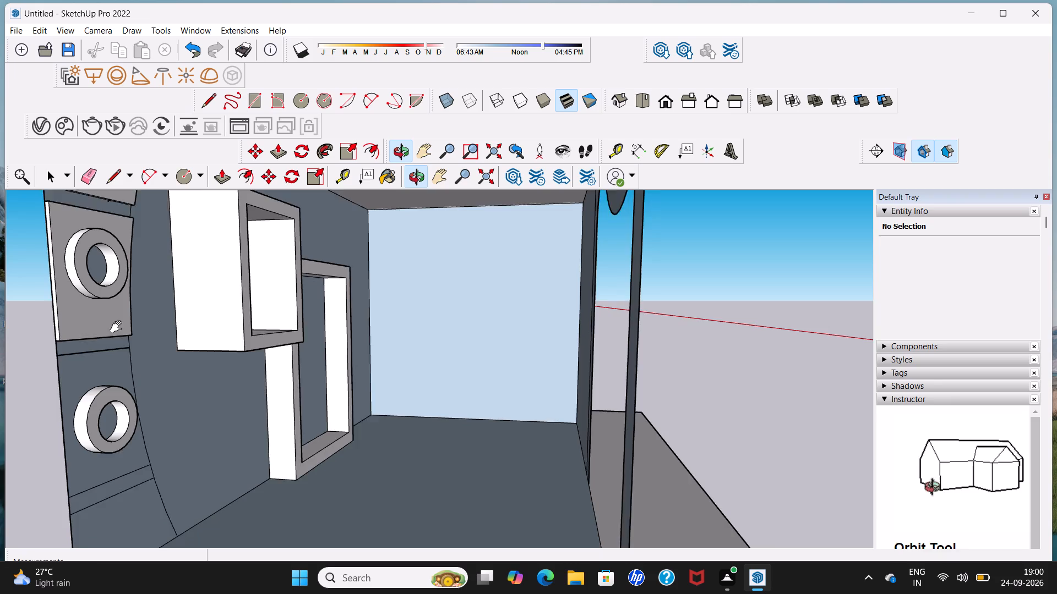
{"action": "middle_click_drag", "start_coordinate": [118, 327], "coordinate": [124, 318]}
{"action": "scroll", "coordinate": [118, 368], "scroll_direction": "up", "scroll_amount": 4}
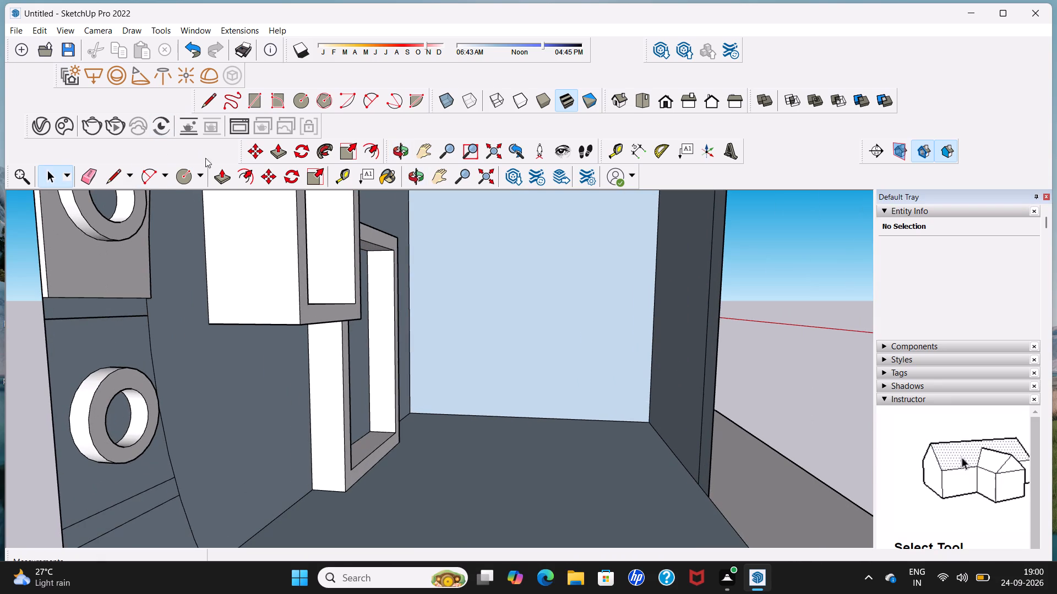
{"action": "left_click", "coordinate": [216, 177]}
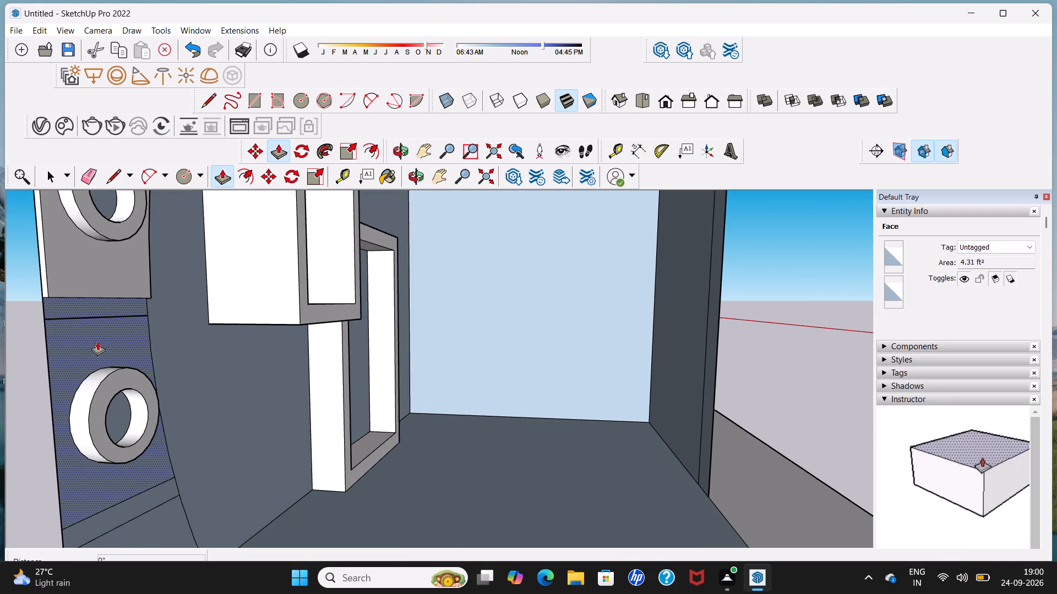
{"action": "key", "text": "space"}
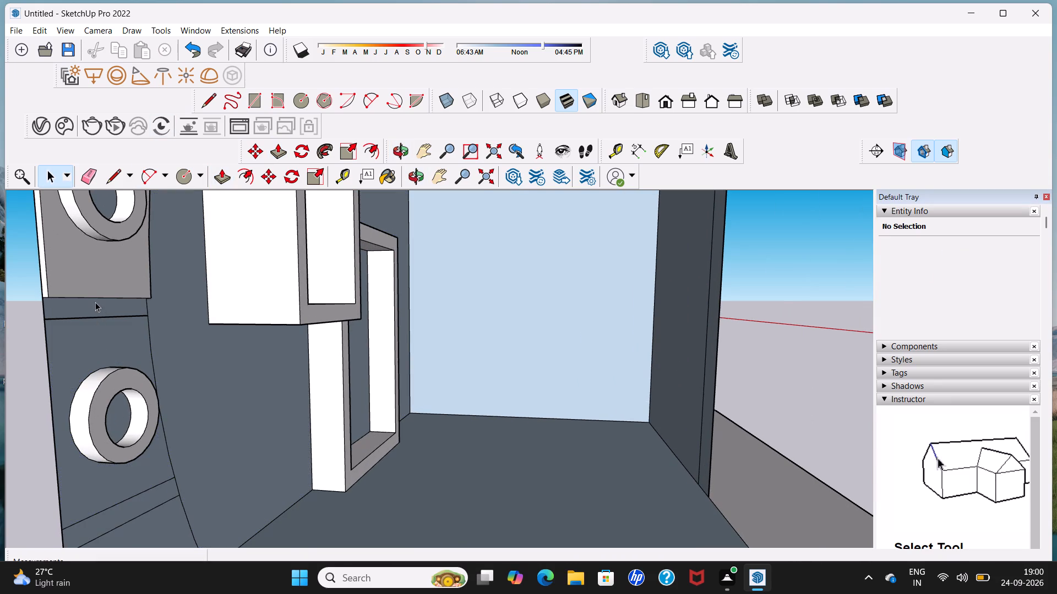
{"action": "scroll", "coordinate": [95, 302], "scroll_direction": "up", "scroll_amount": 5}
{"action": "middle_click_drag", "start_coordinate": [95, 304], "coordinate": [93, 245]}
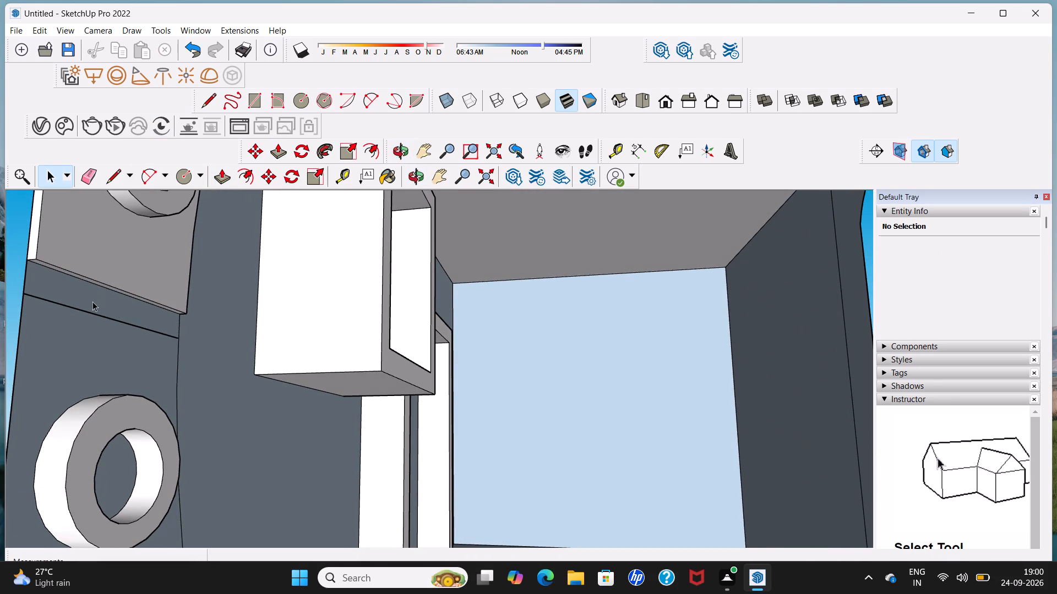
{"action": "scroll", "coordinate": [92, 301], "scroll_direction": "up", "scroll_amount": 1}
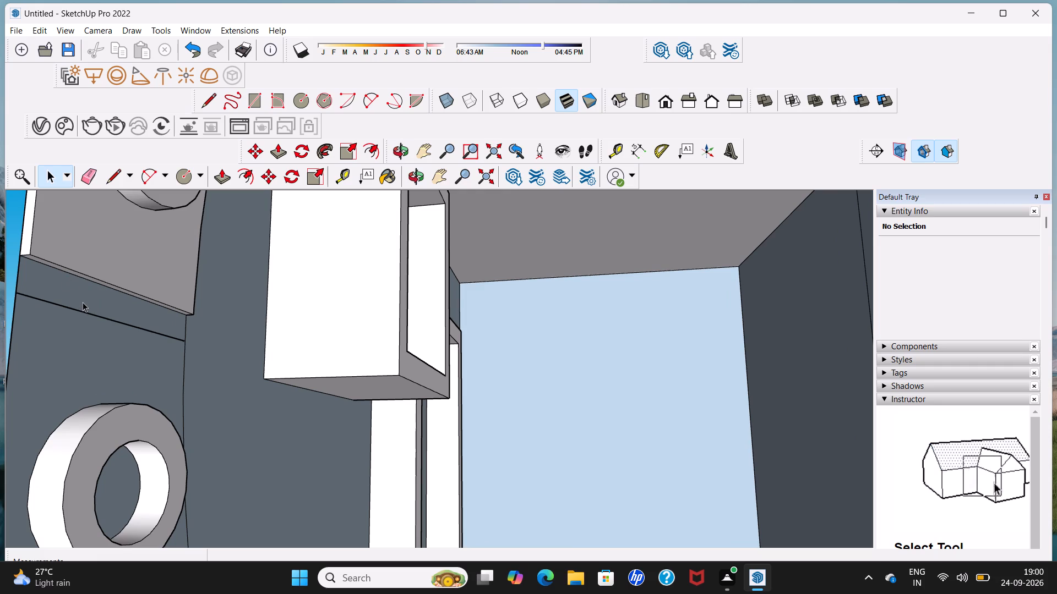
{"action": "left_click", "coordinate": [83, 302]}
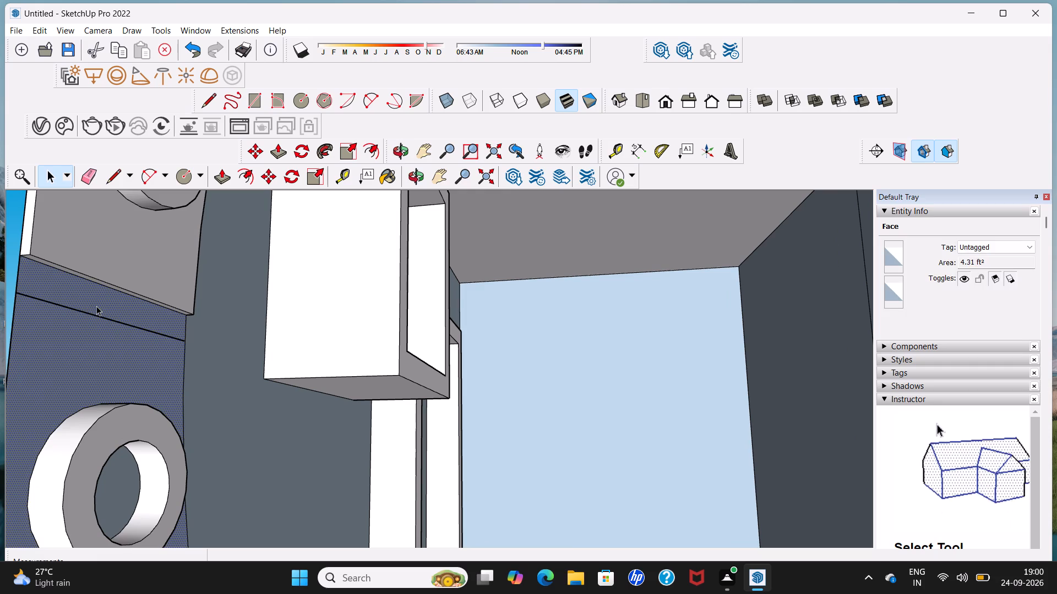
{"action": "key", "text": "space"}
{"action": "left_click", "coordinate": [15, 229]}
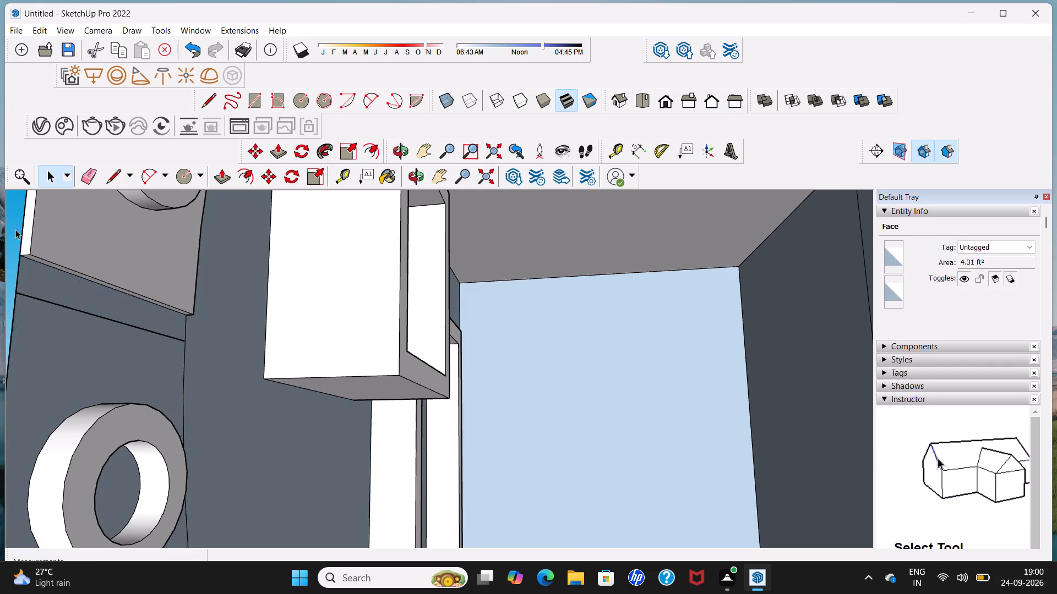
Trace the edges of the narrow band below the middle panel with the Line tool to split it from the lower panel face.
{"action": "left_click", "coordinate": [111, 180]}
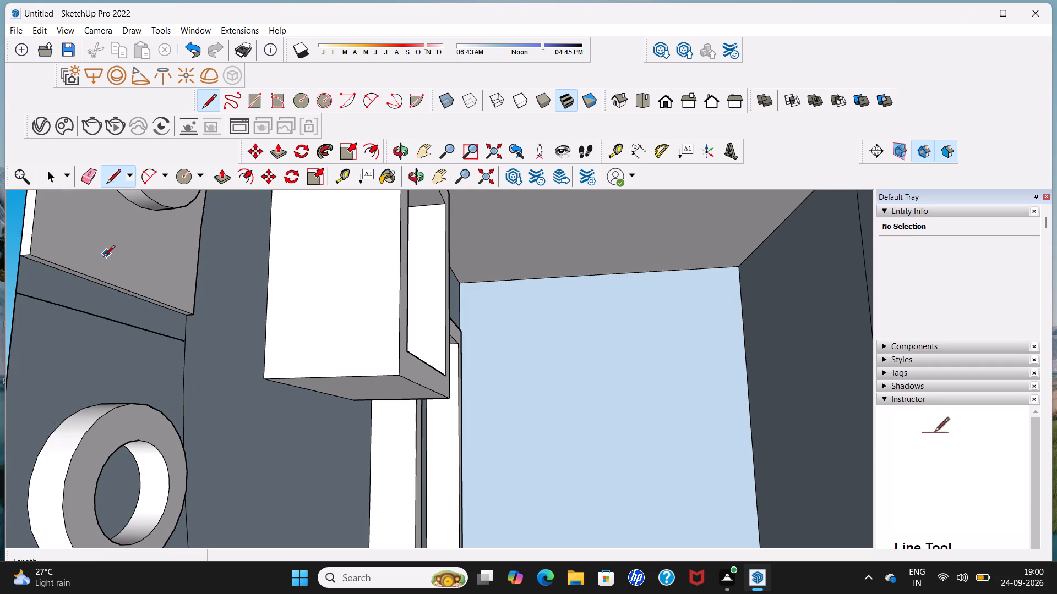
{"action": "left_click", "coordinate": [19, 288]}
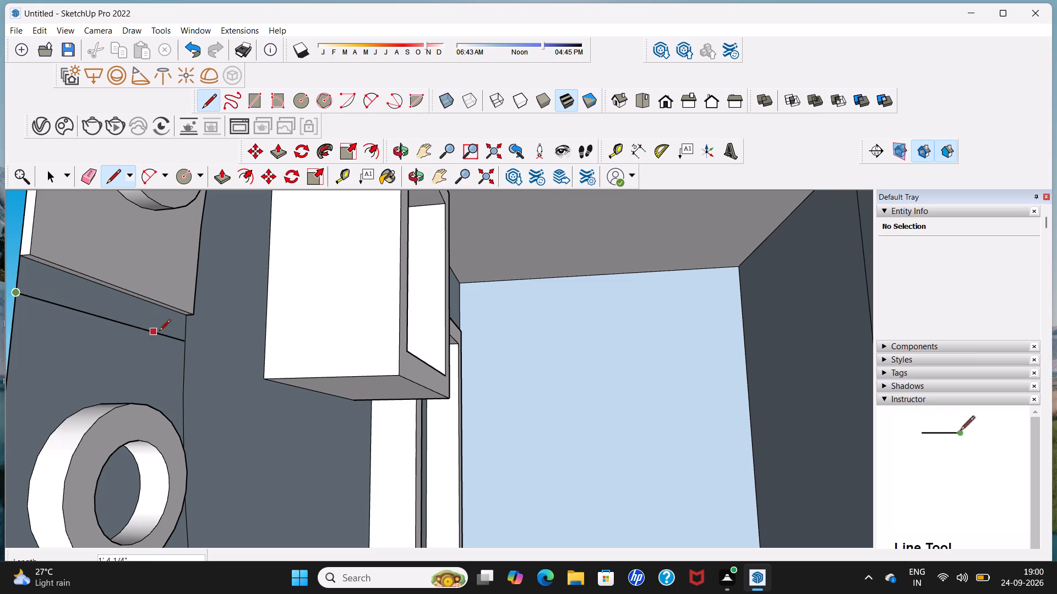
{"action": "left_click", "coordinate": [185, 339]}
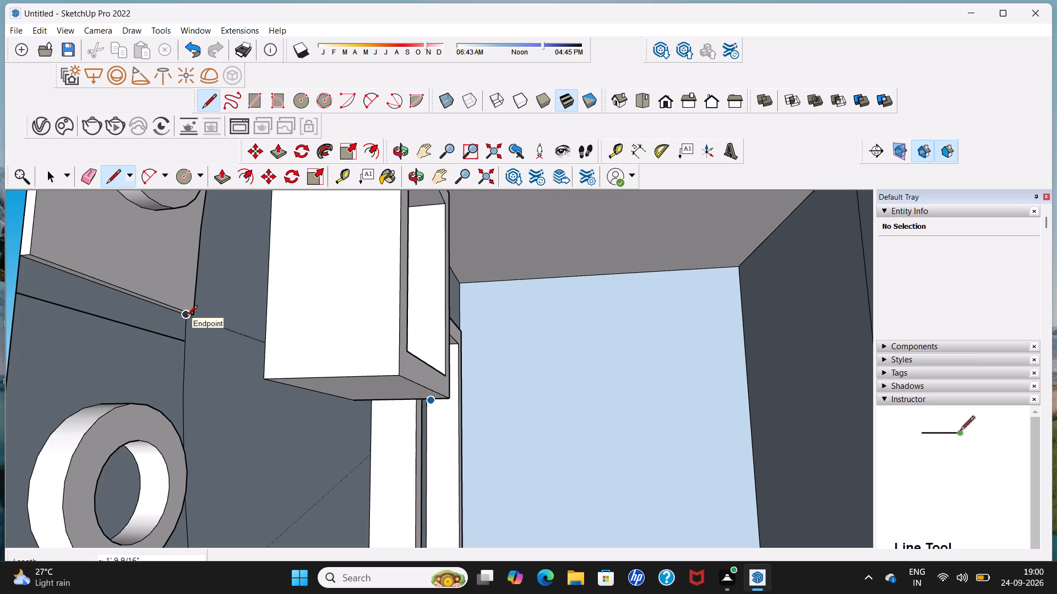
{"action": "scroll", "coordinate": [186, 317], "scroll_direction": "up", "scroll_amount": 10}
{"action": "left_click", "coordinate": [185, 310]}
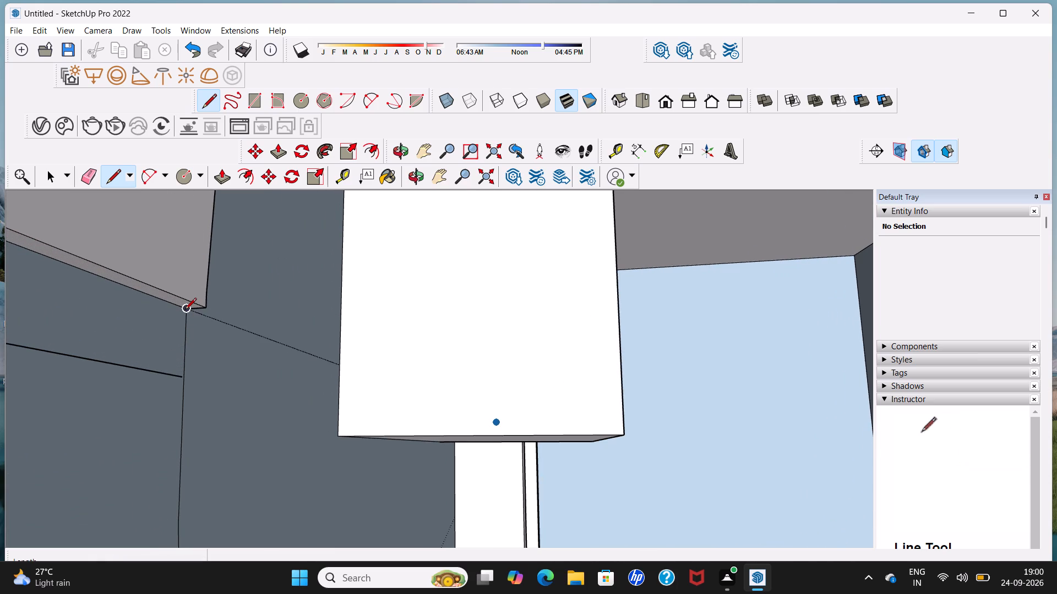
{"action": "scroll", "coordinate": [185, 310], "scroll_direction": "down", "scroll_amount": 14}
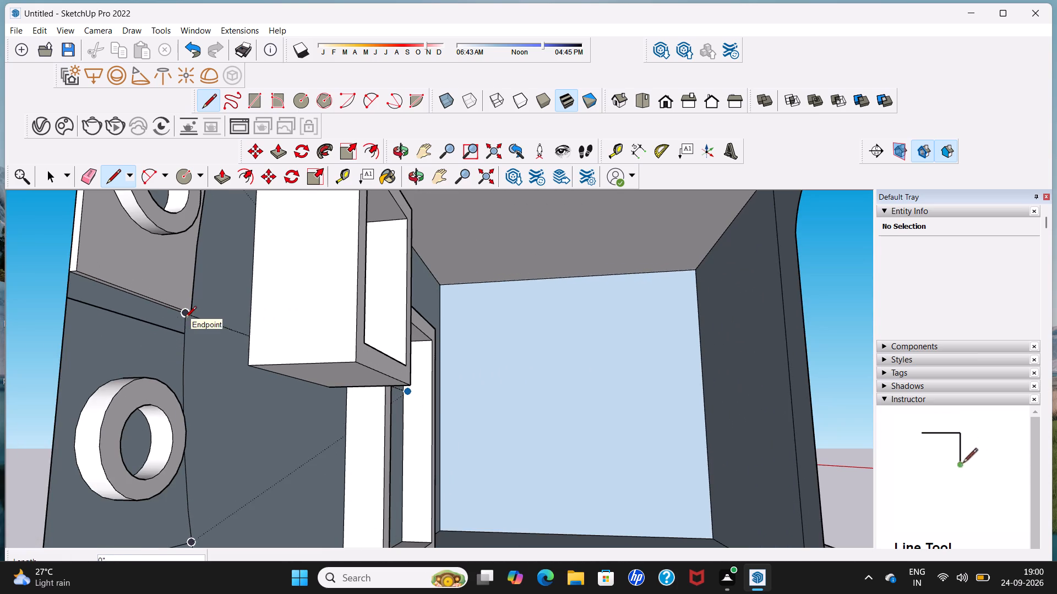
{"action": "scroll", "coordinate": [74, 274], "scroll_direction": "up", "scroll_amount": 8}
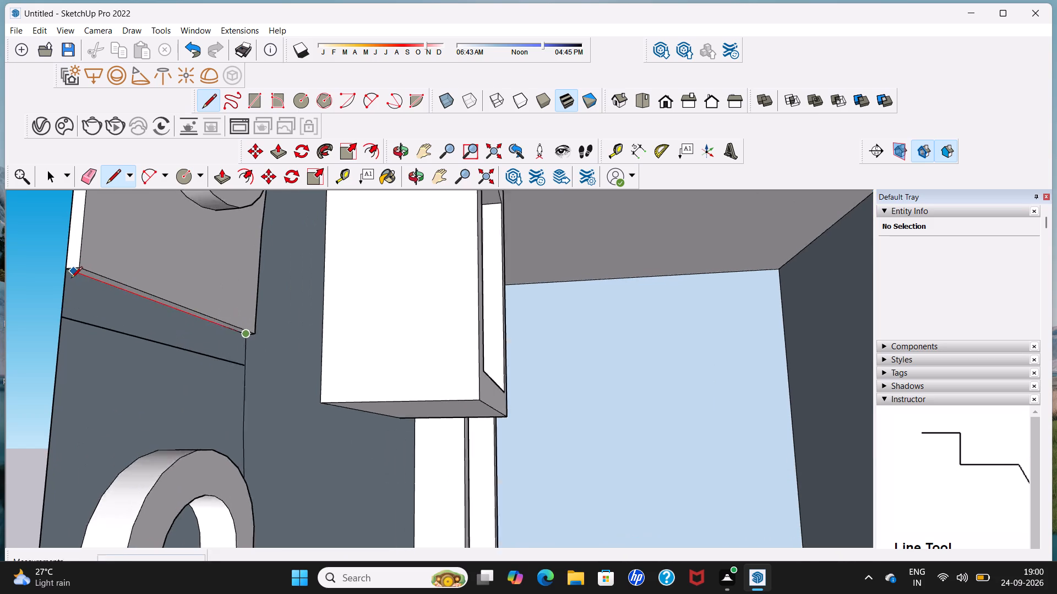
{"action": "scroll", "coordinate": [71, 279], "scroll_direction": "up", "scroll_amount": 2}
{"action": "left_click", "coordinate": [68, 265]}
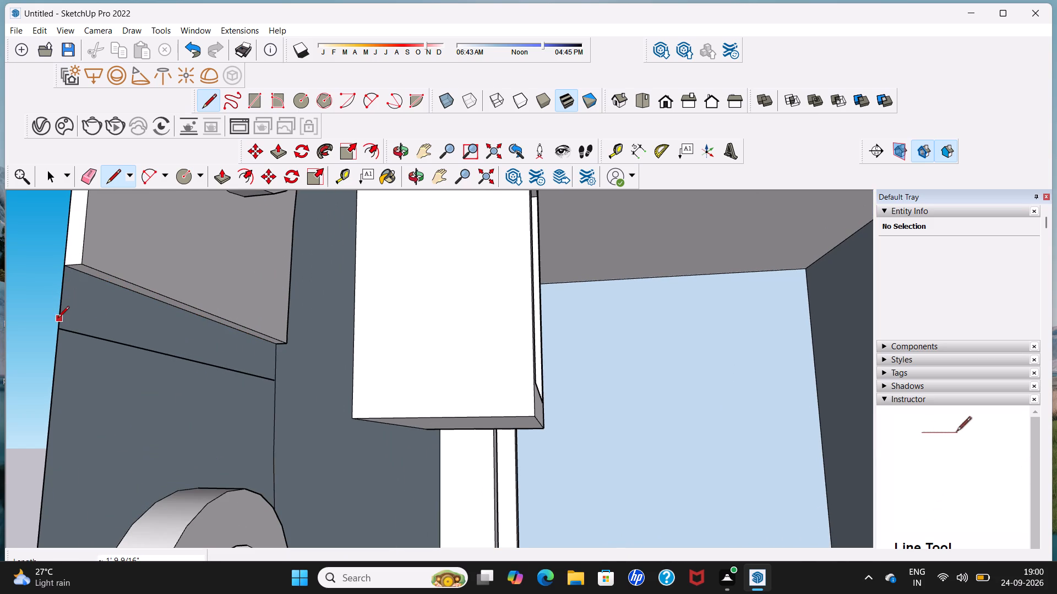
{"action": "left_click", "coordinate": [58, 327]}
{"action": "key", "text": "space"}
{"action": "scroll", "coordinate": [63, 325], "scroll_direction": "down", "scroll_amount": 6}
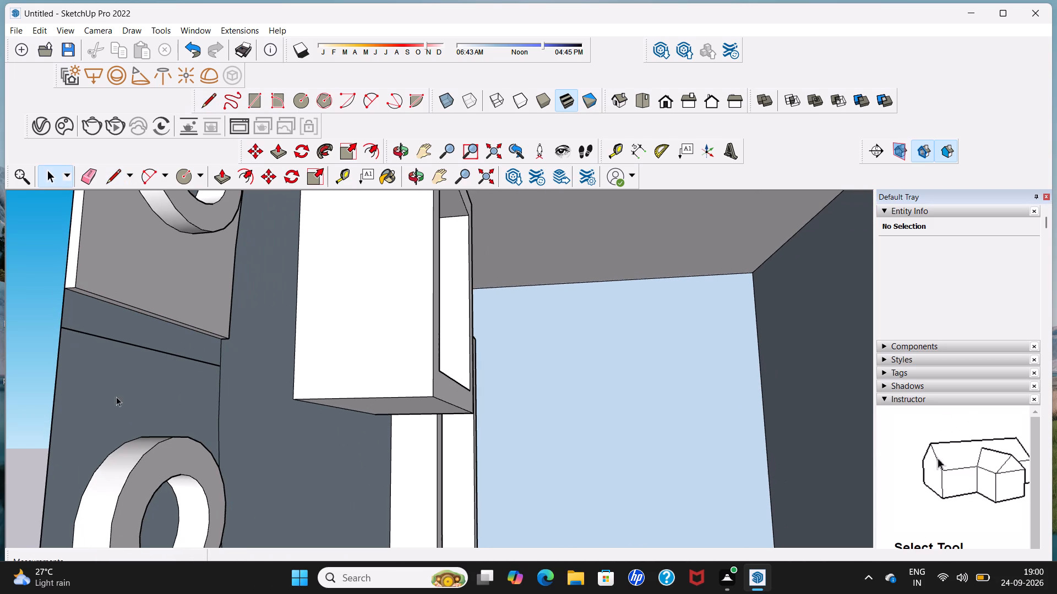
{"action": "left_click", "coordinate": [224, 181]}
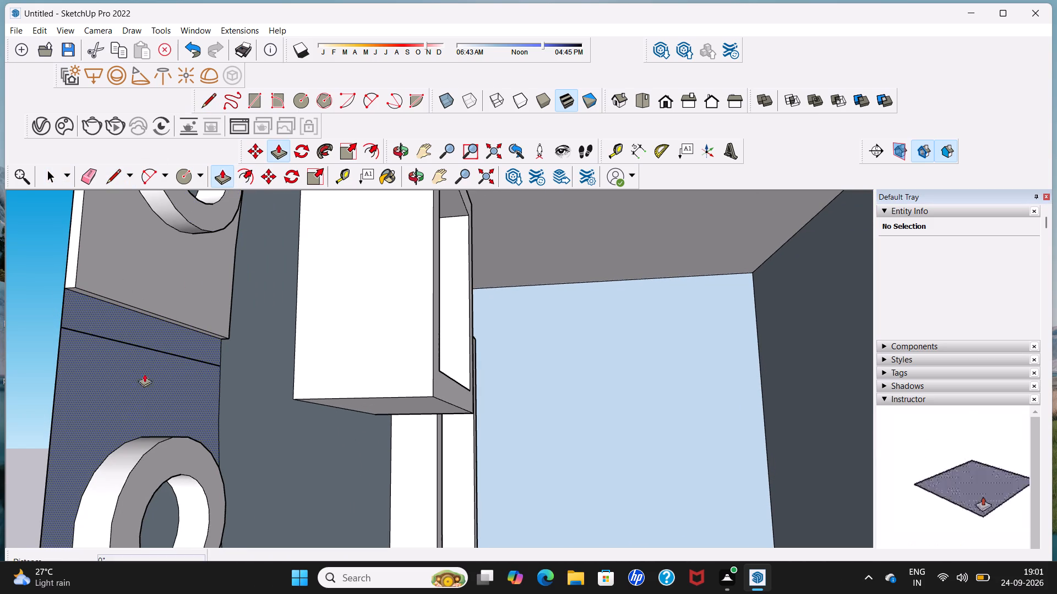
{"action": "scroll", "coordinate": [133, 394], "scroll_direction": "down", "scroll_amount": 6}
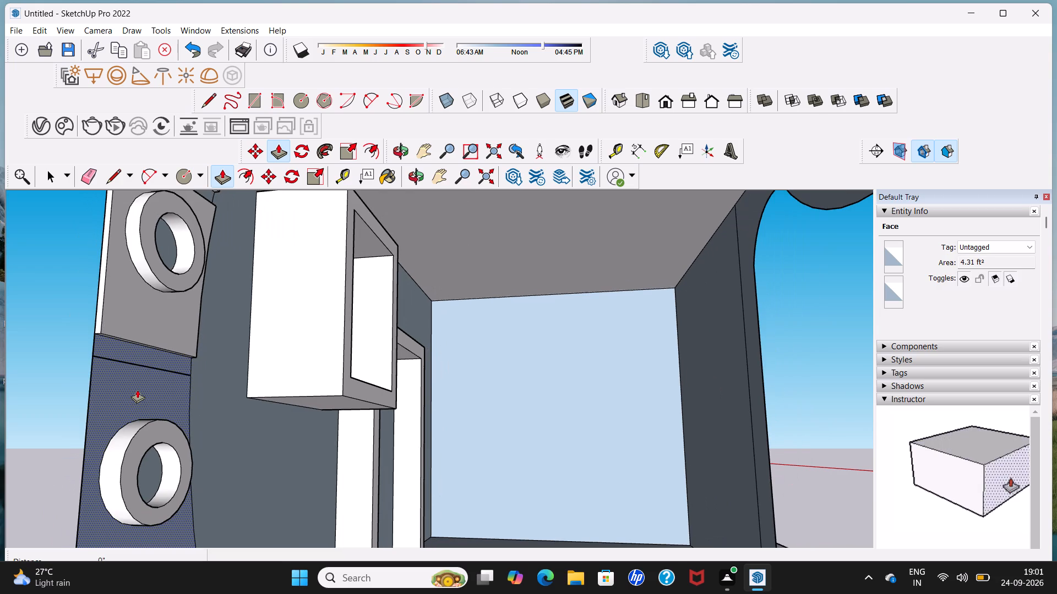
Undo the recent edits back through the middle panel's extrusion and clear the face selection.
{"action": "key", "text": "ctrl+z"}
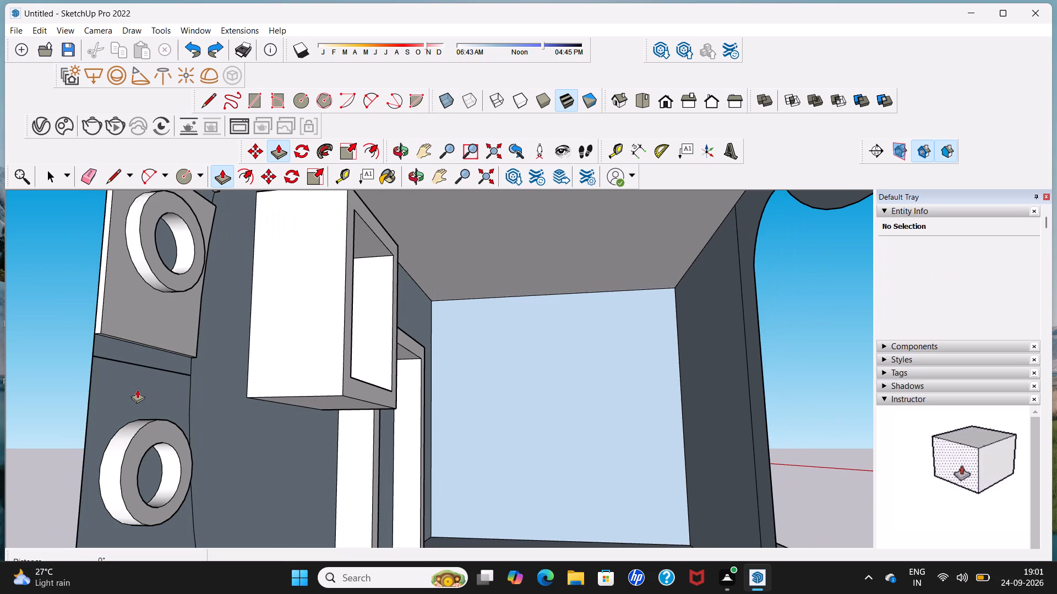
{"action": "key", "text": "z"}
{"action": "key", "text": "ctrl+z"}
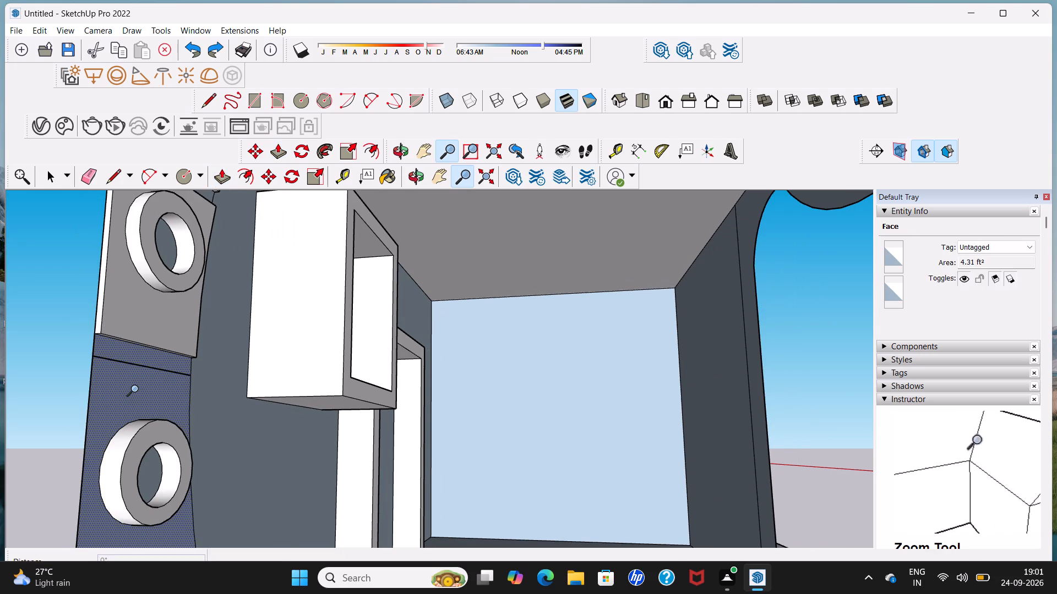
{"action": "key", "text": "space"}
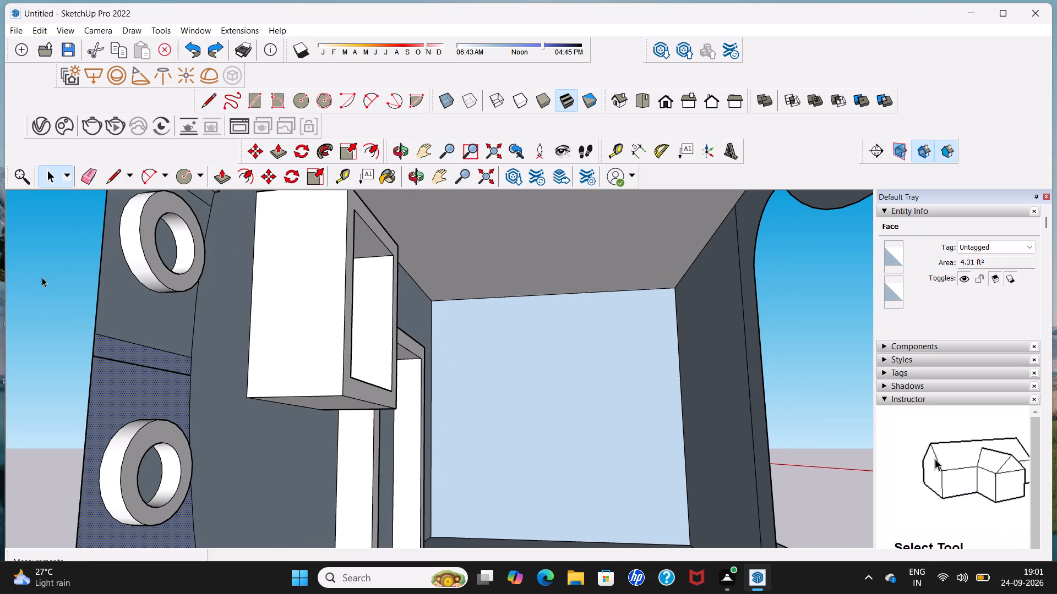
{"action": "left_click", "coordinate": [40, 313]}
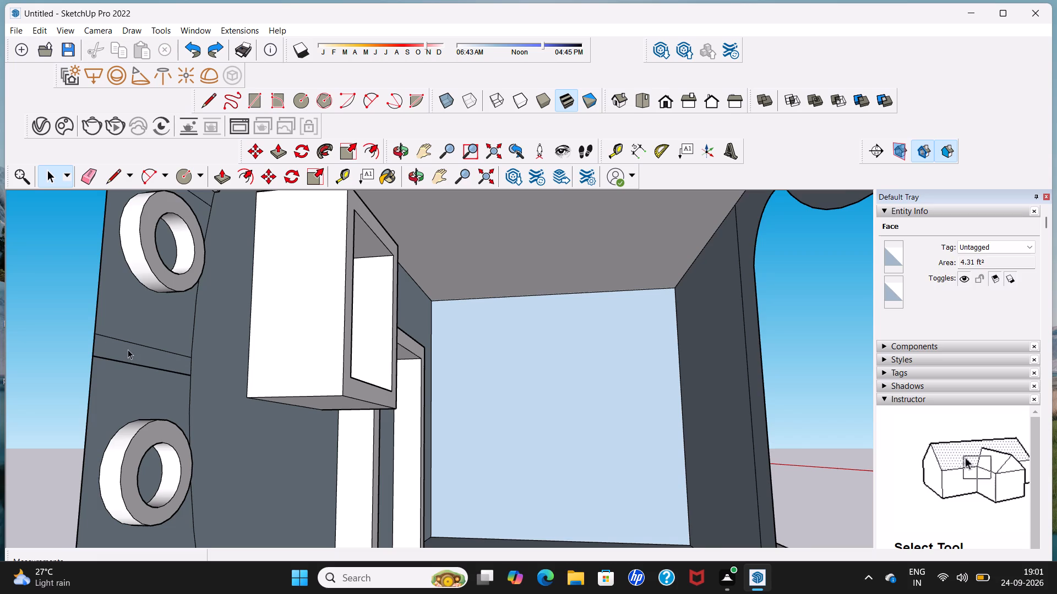
Push/Pull the face around the upper ring out 11/16" from the recessed wall.
{"action": "scroll", "coordinate": [128, 350], "scroll_direction": "up", "scroll_amount": 4}
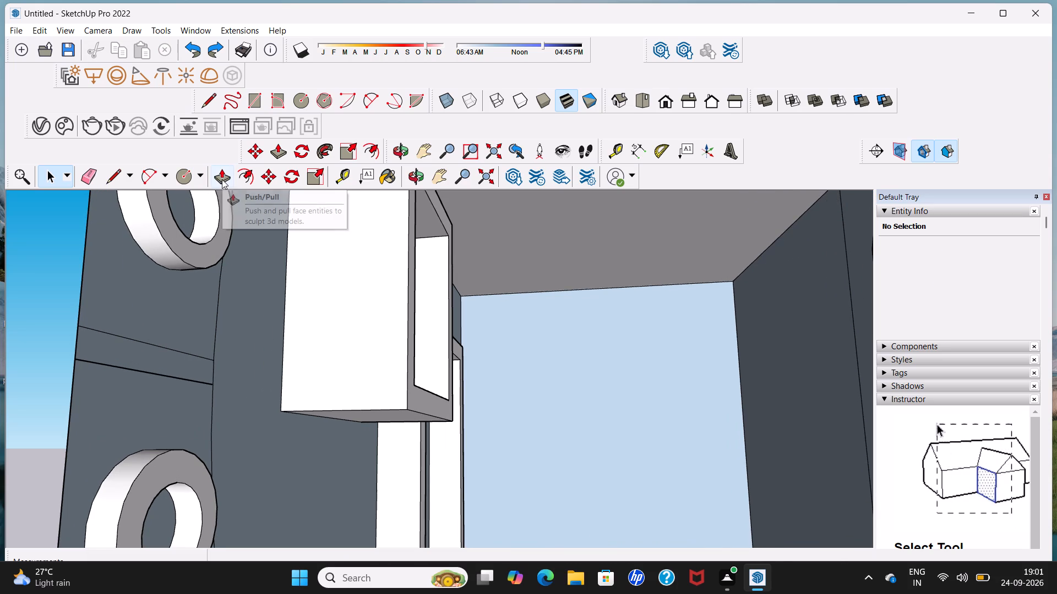
{"action": "key", "text": "ctrl+z"}
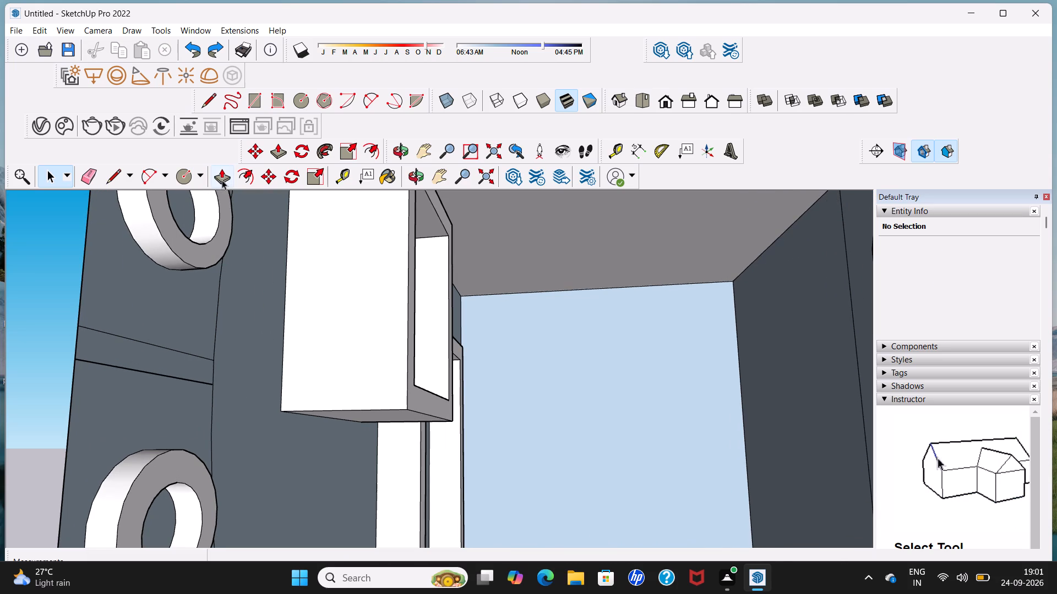
{"action": "scroll", "coordinate": [218, 197], "scroll_direction": "down", "scroll_amount": 16}
{"action": "scroll", "coordinate": [213, 234], "scroll_direction": "down", "scroll_amount": 6}
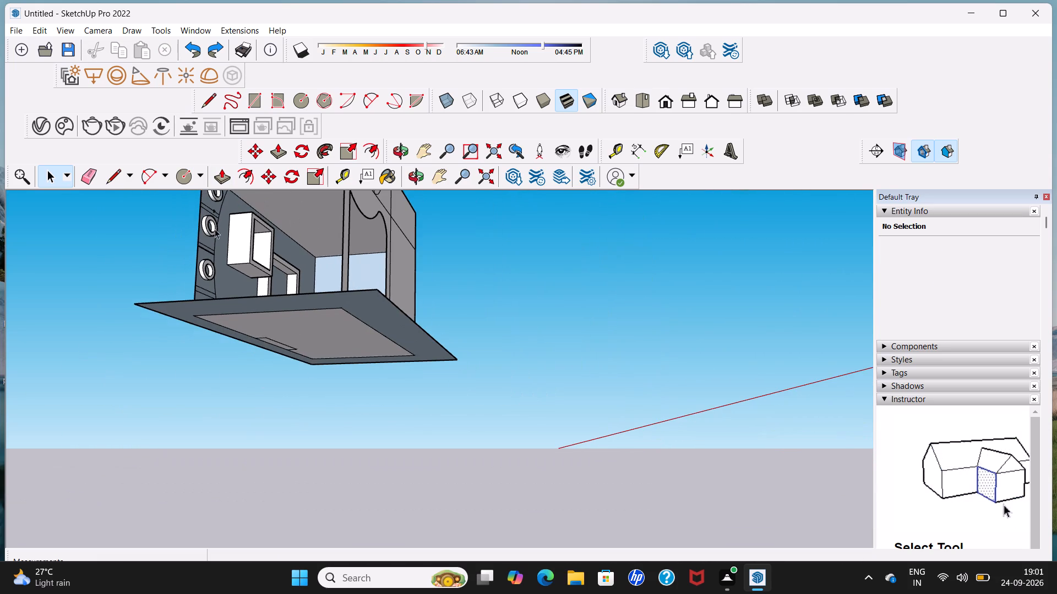
{"action": "middle_click_drag", "start_coordinate": [225, 213], "coordinate": [212, 314], "text": "shift"}
{"action": "scroll", "coordinate": [212, 314], "scroll_direction": "up", "scroll_amount": 2}
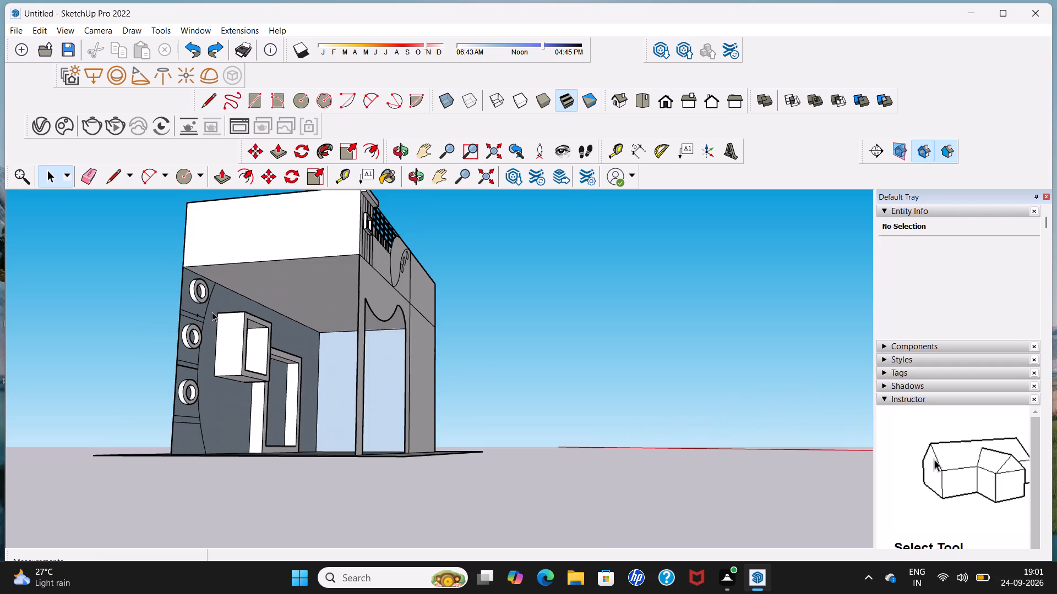
{"action": "scroll", "coordinate": [212, 312], "scroll_direction": "up", "scroll_amount": 2}
{"action": "left_click", "coordinate": [274, 152]}
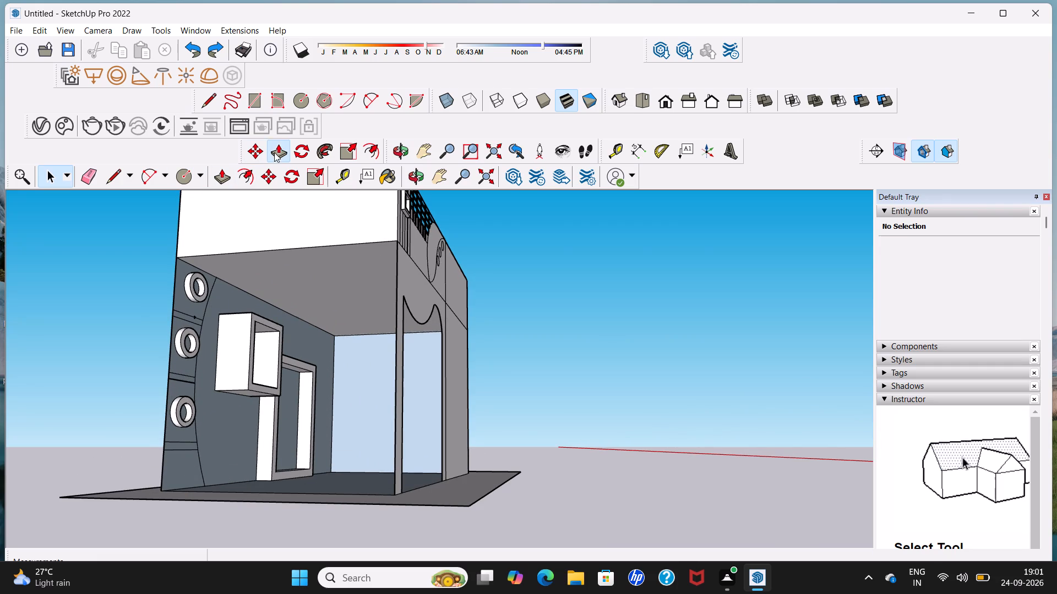
{"action": "scroll", "coordinate": [162, 328], "scroll_direction": "up", "scroll_amount": 4}
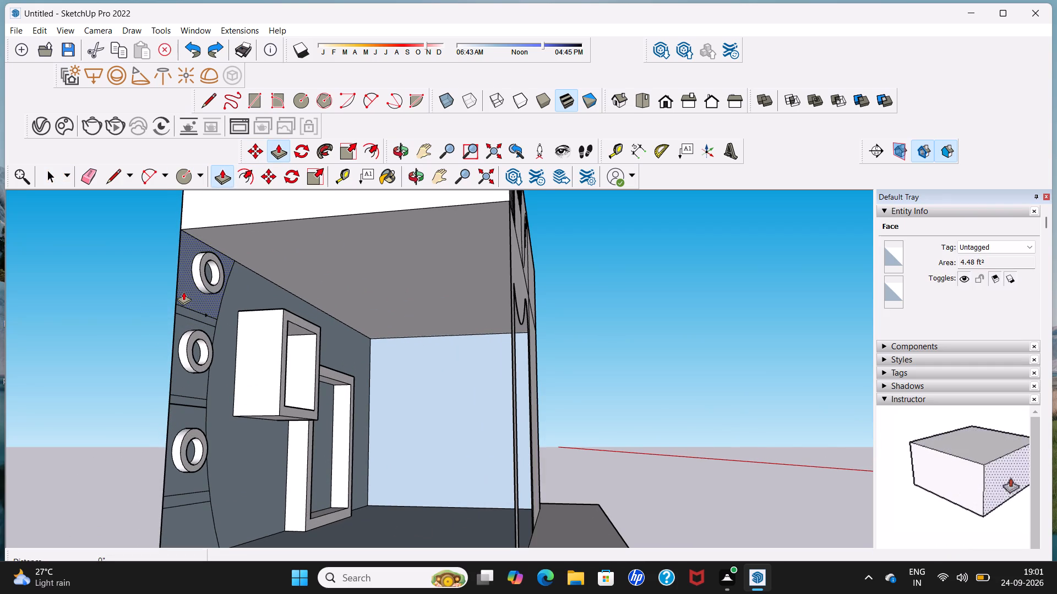
{"action": "left_click", "coordinate": [183, 291]}
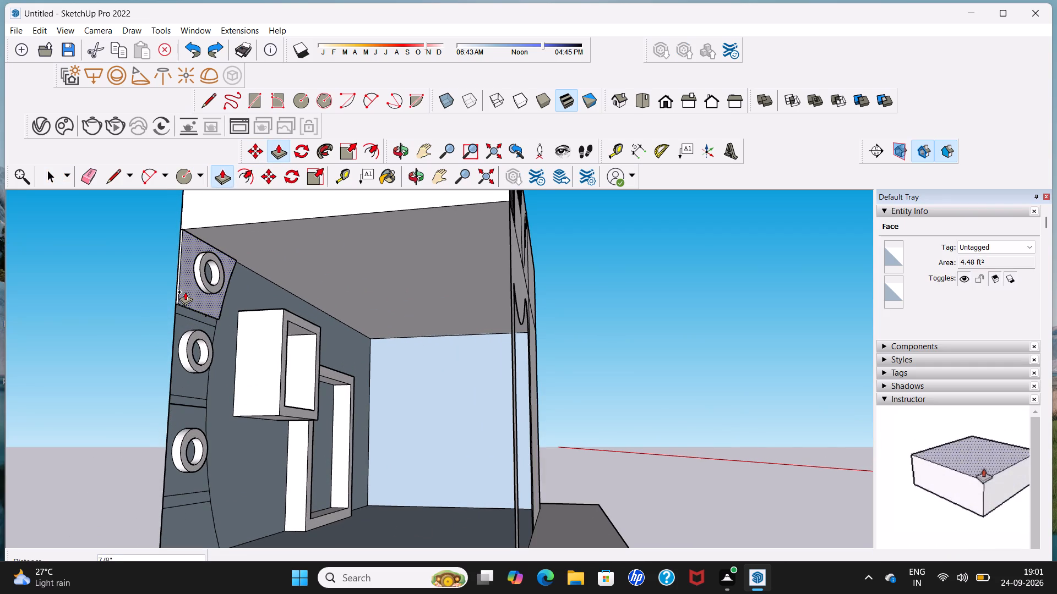
{"action": "left_click", "coordinate": [185, 291]}
Push/Pull the face around the middle ring out 11/16", matching the depth of the upper panel.
{"action": "middle_click_drag", "start_coordinate": [181, 314], "coordinate": [246, 325]}
{"action": "scroll", "coordinate": [193, 320], "scroll_direction": "up", "scroll_amount": 4}
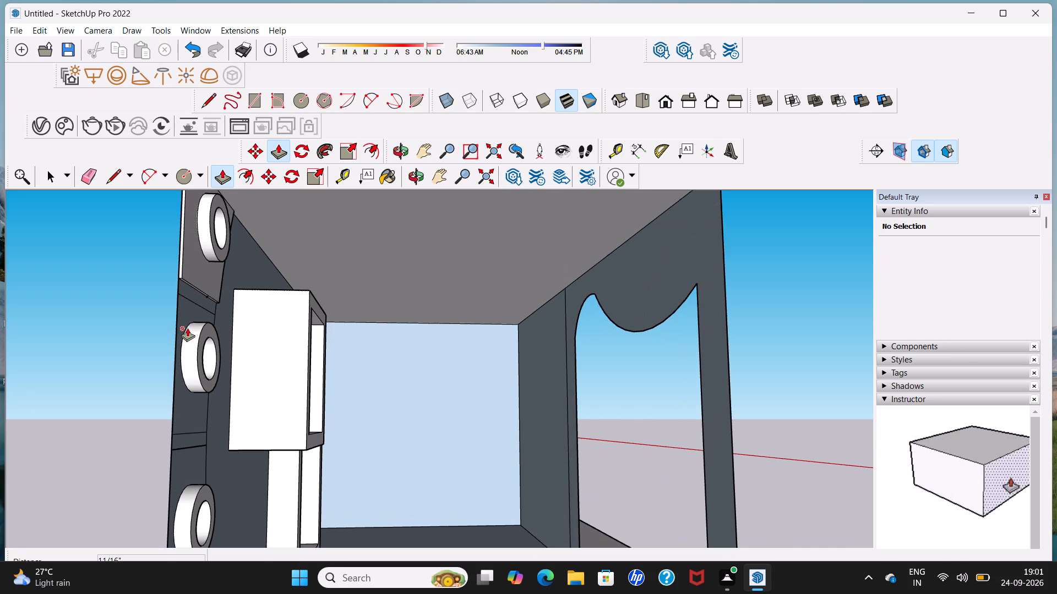
{"action": "left_click", "coordinate": [186, 318]}
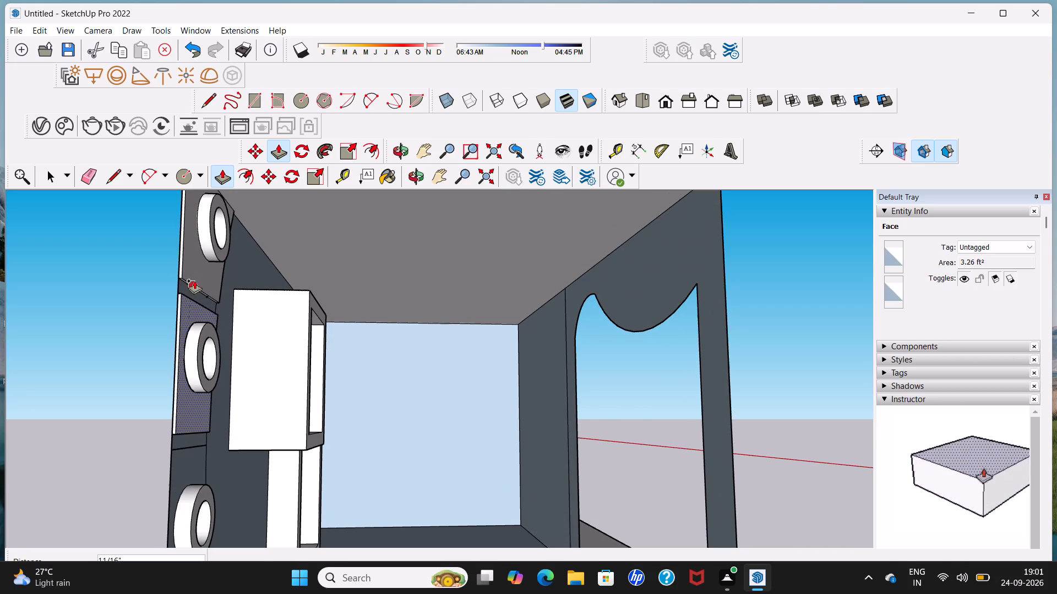
{"action": "left_click", "coordinate": [194, 280]}
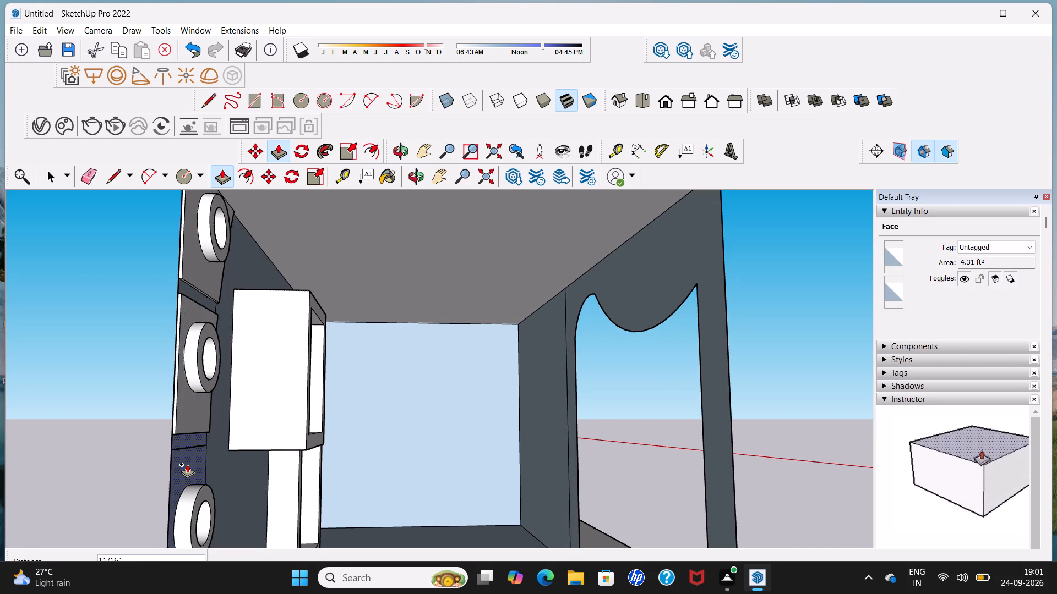
Push/Pull the face around the lower ring, including the narrow band above it, out 11/16" to match the middle panel.
{"action": "middle_click_drag", "start_coordinate": [187, 464], "coordinate": [140, 461]}
{"action": "scroll", "coordinate": [204, 458], "scroll_direction": "up", "scroll_amount": 2}
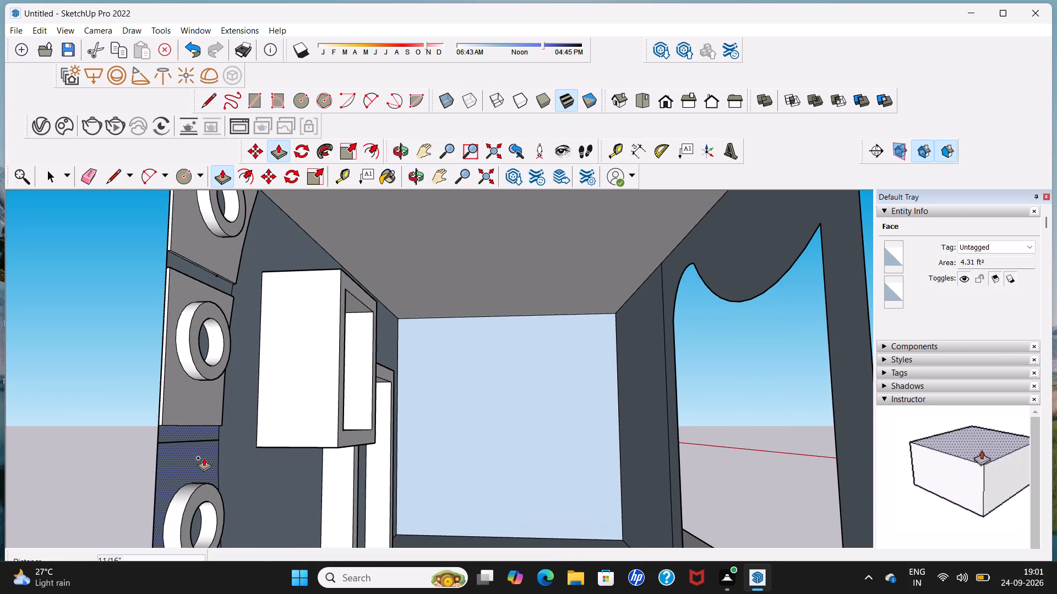
{"action": "left_click", "coordinate": [204, 458]}
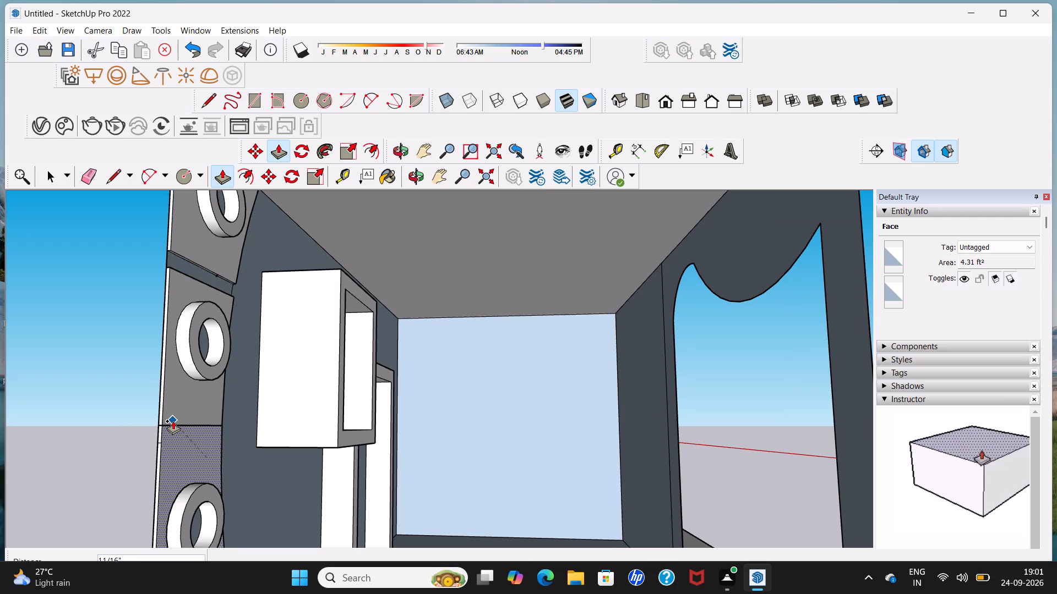
{"action": "left_click", "coordinate": [173, 421]}
{"action": "middle_click_drag", "start_coordinate": [177, 431], "coordinate": [84, 439]}
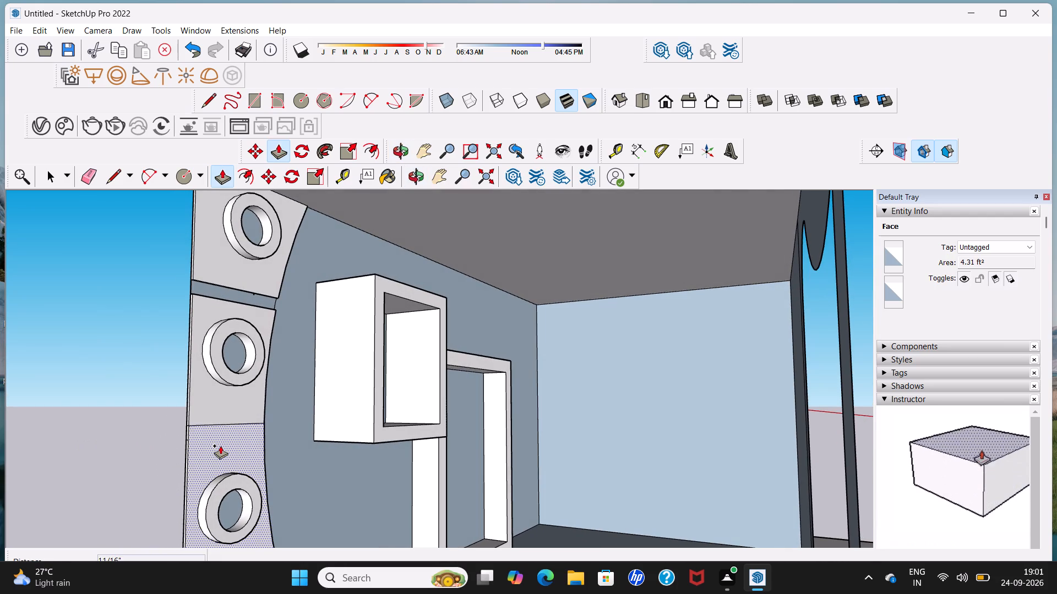
{"action": "key", "text": "space"}
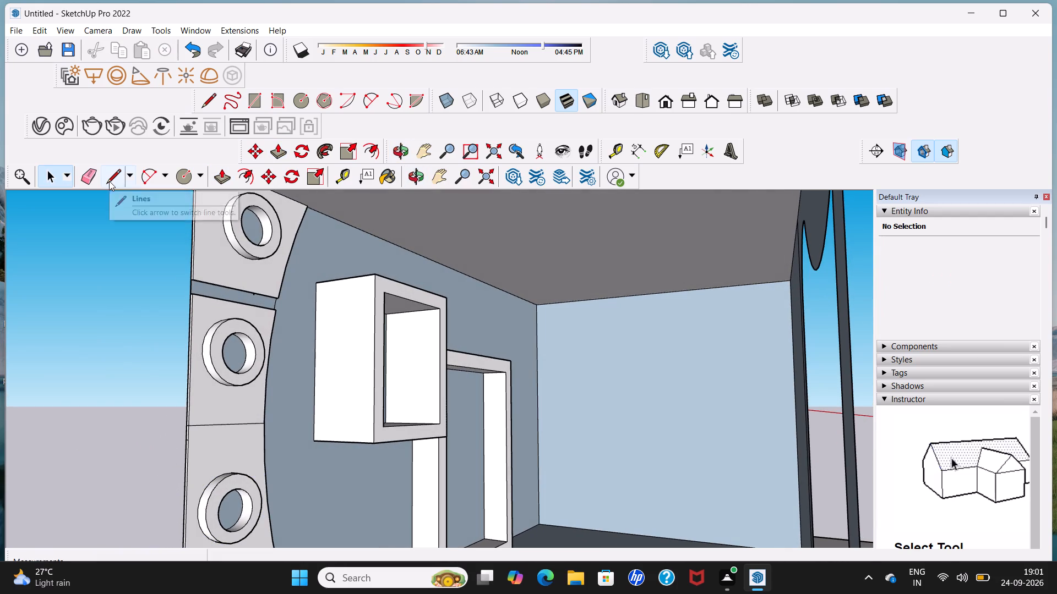
Draw a line across the lower panel's front face just below the middle panel, redrawing the narrow band's lower boundary.
{"action": "left_click", "coordinate": [109, 181]}
{"action": "scroll", "coordinate": [228, 450], "scroll_direction": "up", "scroll_amount": 3}
{"action": "middle_click_drag", "start_coordinate": [177, 448], "coordinate": [226, 433]}
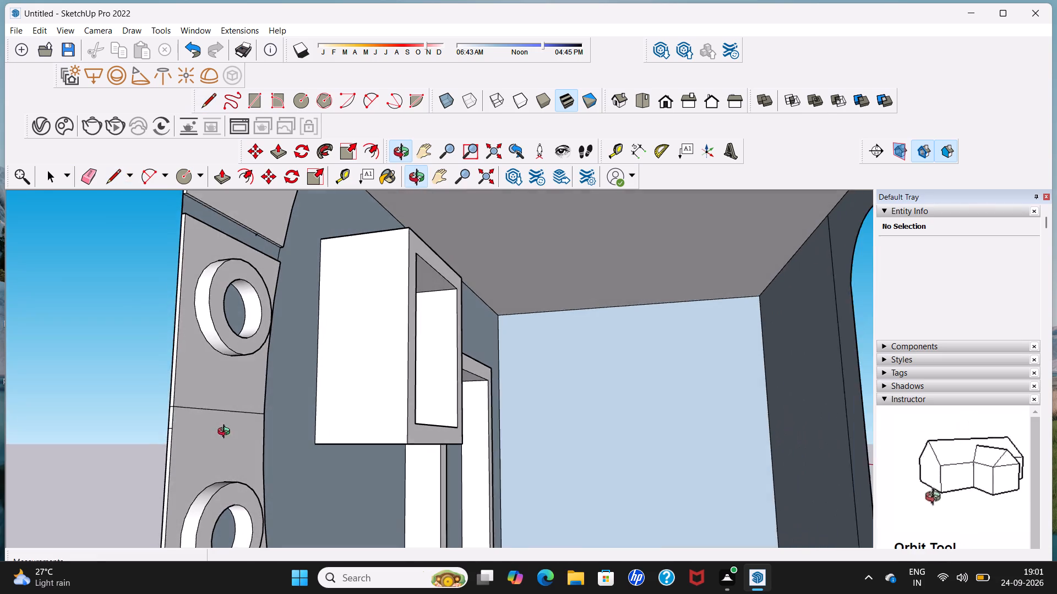
{"action": "middle_click_drag", "start_coordinate": [226, 433], "coordinate": [228, 432]}
{"action": "scroll", "coordinate": [227, 431], "scroll_direction": "up", "scroll_amount": 2}
{"action": "left_click", "coordinate": [163, 425]}
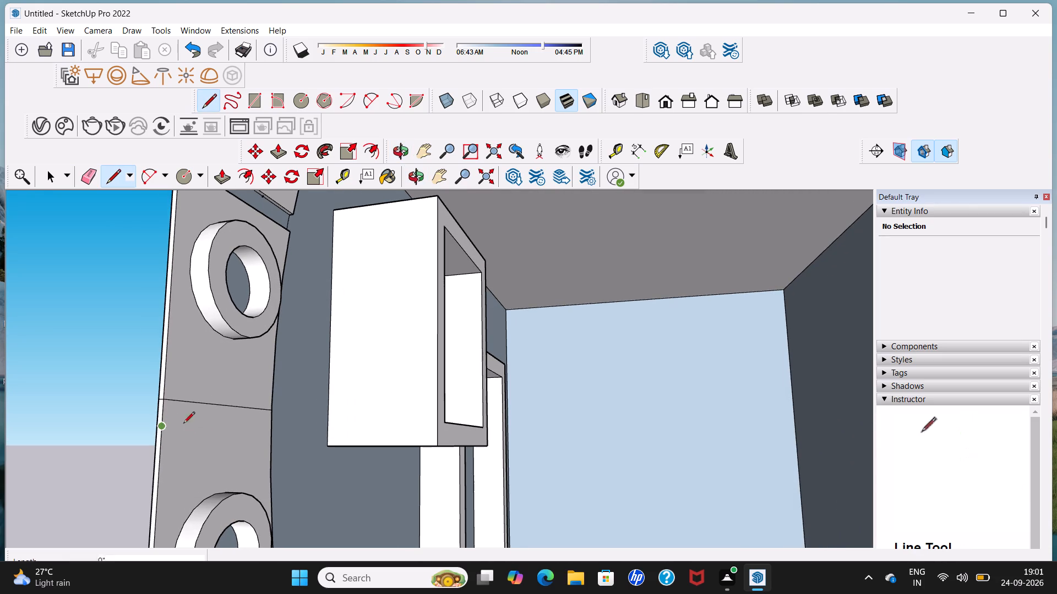
{"action": "middle_click_drag", "start_coordinate": [259, 437], "coordinate": [189, 458]}
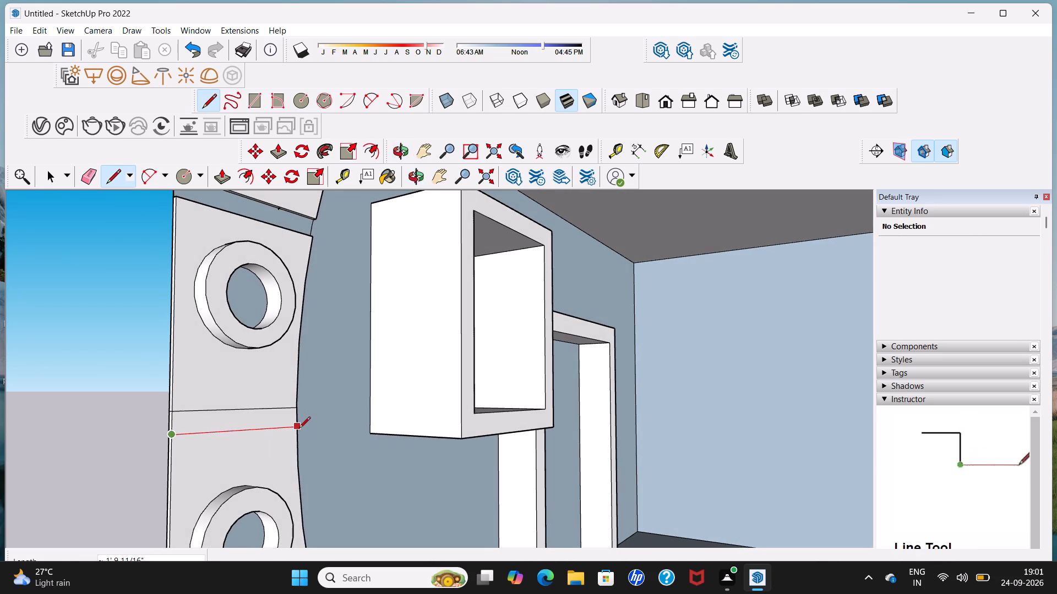
{"action": "left_click", "coordinate": [299, 431]}
Continue the band's lower boundary with an 11/16" line across the panel's thickness on the curved side.
{"action": "middle_click_drag", "start_coordinate": [299, 431], "coordinate": [193, 445]}
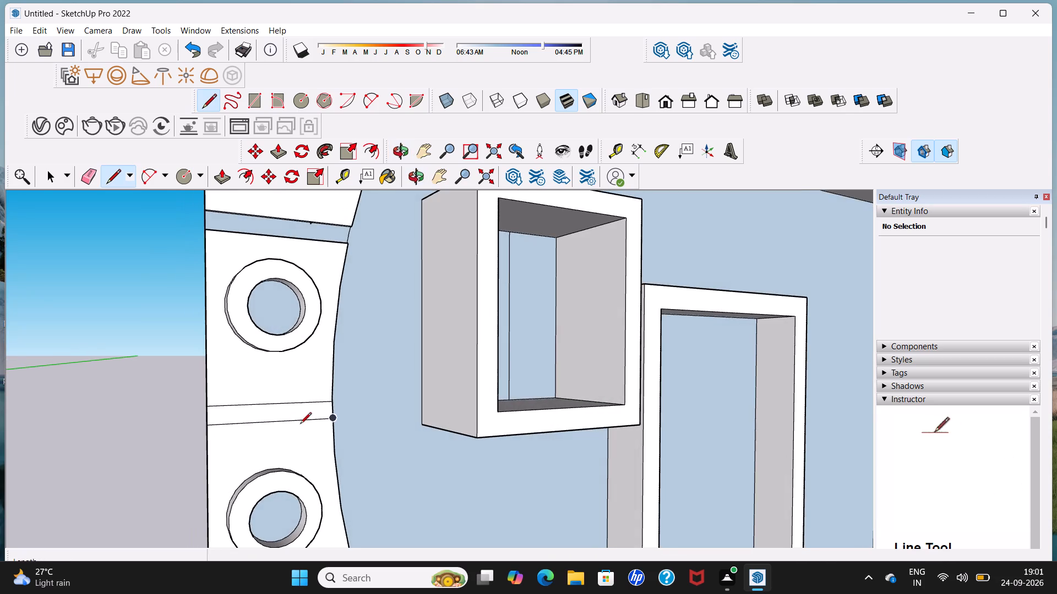
{"action": "middle_click_drag", "start_coordinate": [302, 424], "coordinate": [190, 447]}
{"action": "middle_click_drag", "start_coordinate": [336, 409], "coordinate": [259, 427]}
{"action": "scroll", "coordinate": [380, 405], "scroll_direction": "up", "scroll_amount": 4}
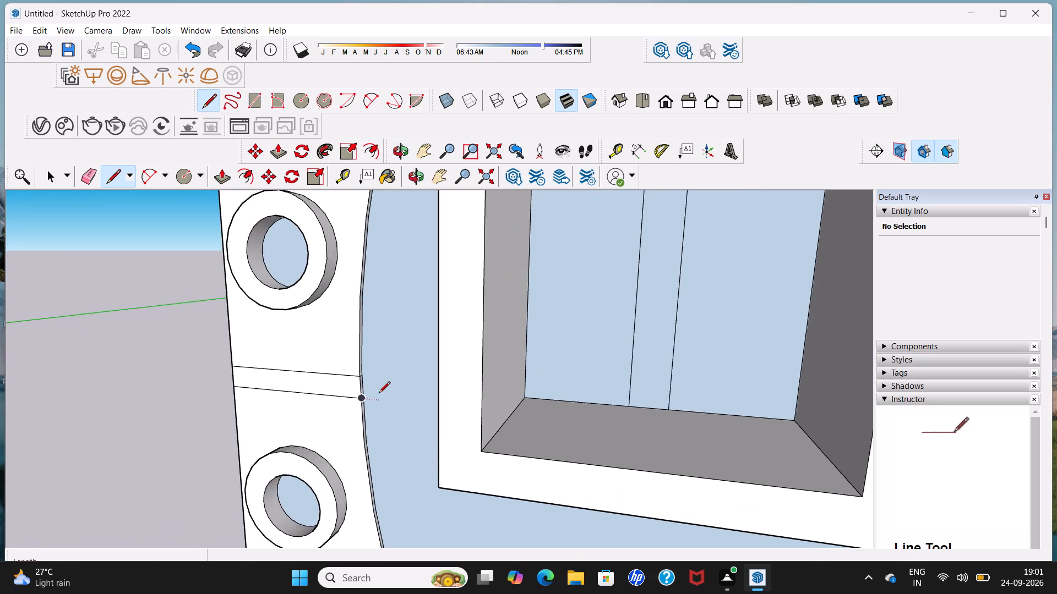
{"action": "middle_click_drag", "start_coordinate": [377, 395], "coordinate": [343, 406]}
{"action": "scroll", "coordinate": [342, 406], "scroll_direction": "up", "scroll_amount": 5}
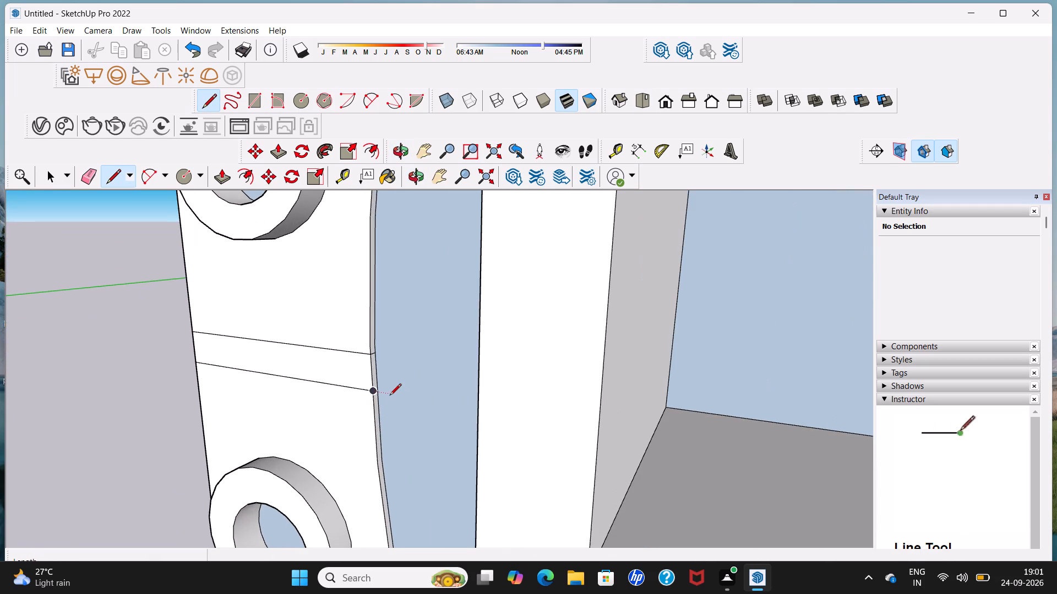
{"action": "middle_click_drag", "start_coordinate": [390, 396], "coordinate": [361, 411]}
{"action": "scroll", "coordinate": [362, 406], "scroll_direction": "up", "scroll_amount": 8}
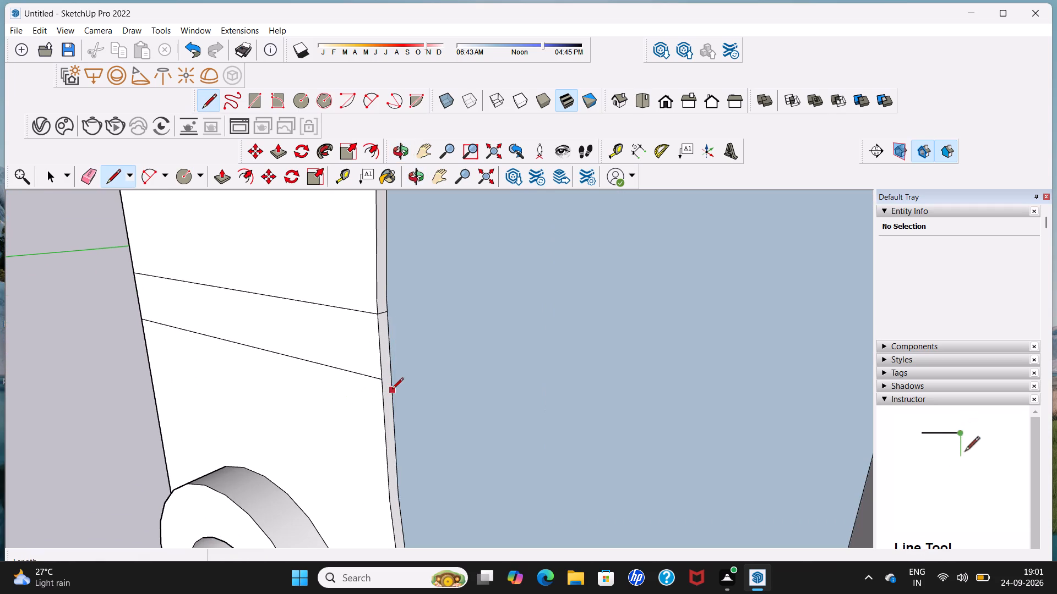
{"action": "left_click", "coordinate": [383, 380]}
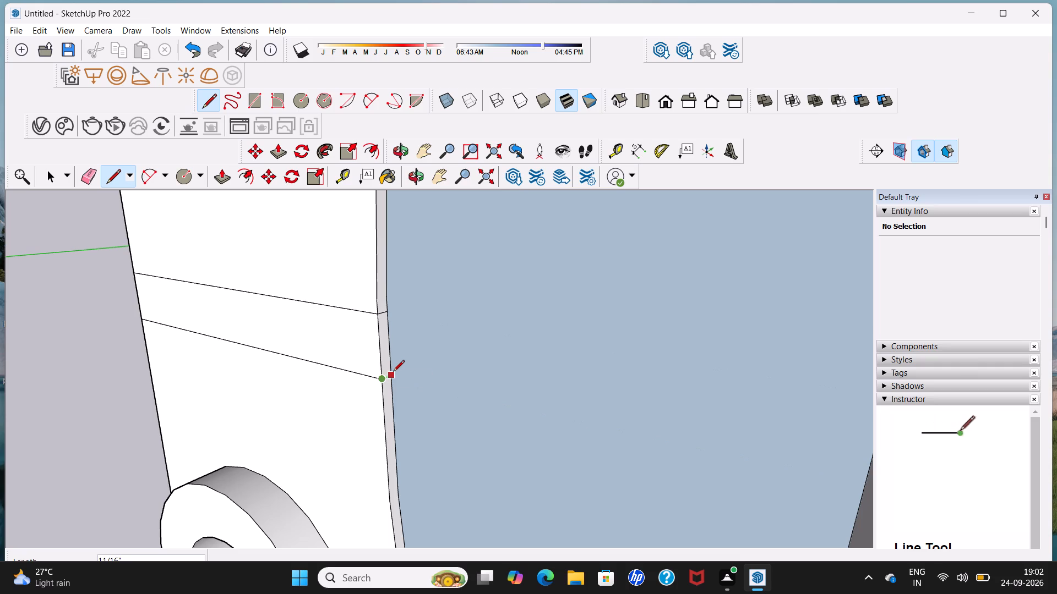
{"action": "left_click", "coordinate": [393, 372]}
{"action": "key", "text": "space"}
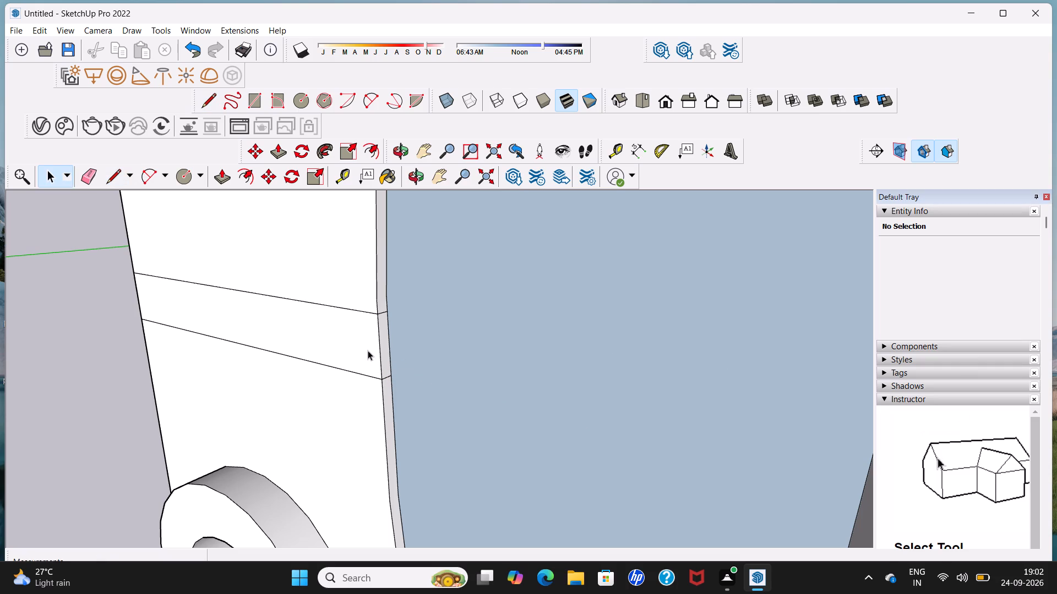
Delete the narrow band's front face, both end faces and leftover edge to open a gap between the middle and lower panels.
{"action": "left_click", "coordinate": [368, 350]}
{"action": "key", "text": "Delete"}
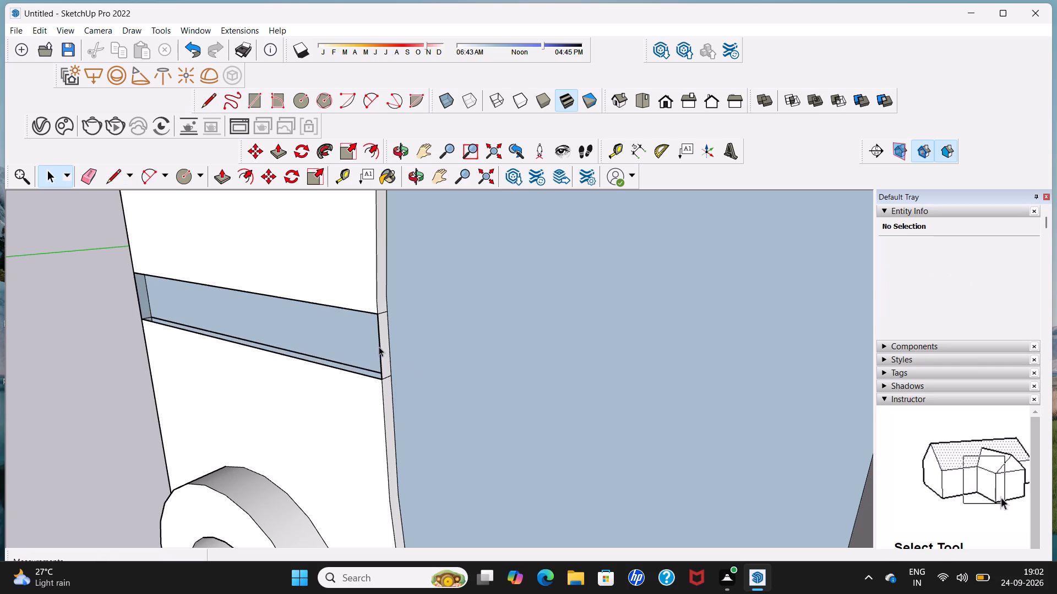
{"action": "left_click", "coordinate": [384, 346]}
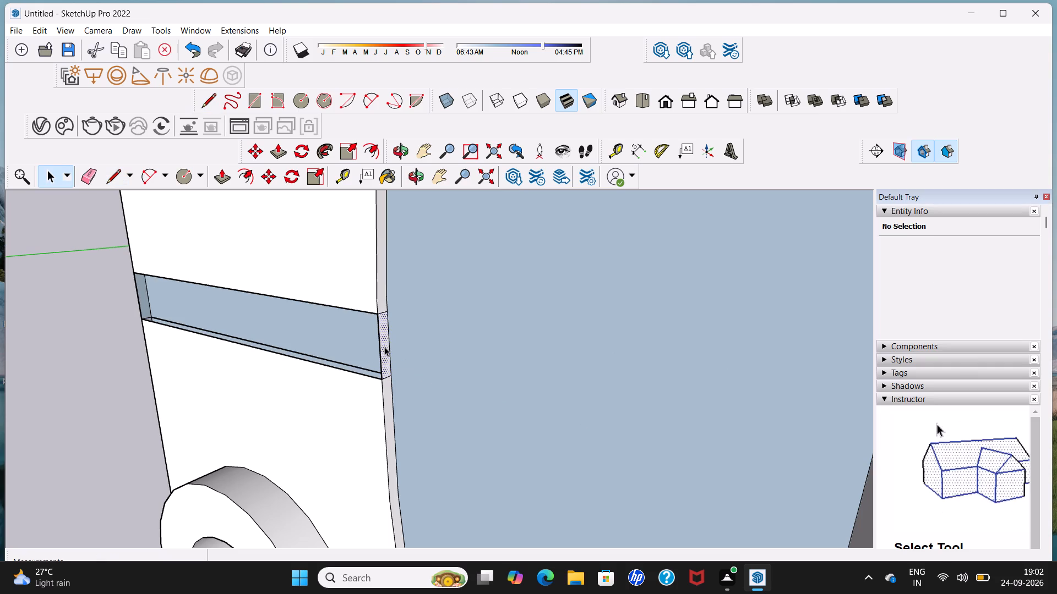
{"action": "key", "text": "Delete"}
{"action": "left_click", "coordinate": [379, 346]}
{"action": "key", "text": "Delete"}
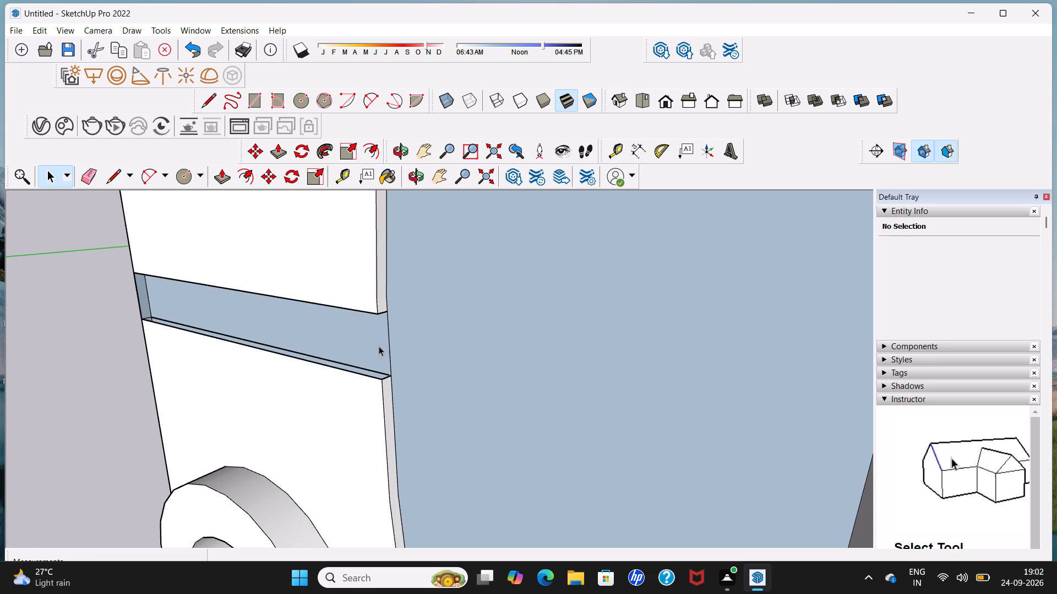
{"action": "left_click", "coordinate": [138, 306]}
{"action": "key", "text": "Delete"}
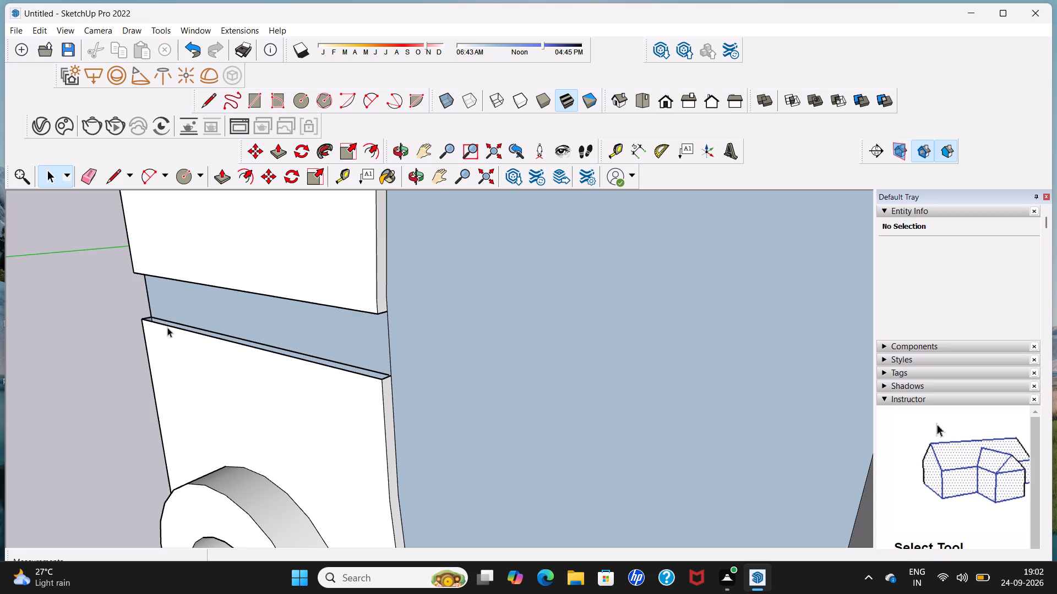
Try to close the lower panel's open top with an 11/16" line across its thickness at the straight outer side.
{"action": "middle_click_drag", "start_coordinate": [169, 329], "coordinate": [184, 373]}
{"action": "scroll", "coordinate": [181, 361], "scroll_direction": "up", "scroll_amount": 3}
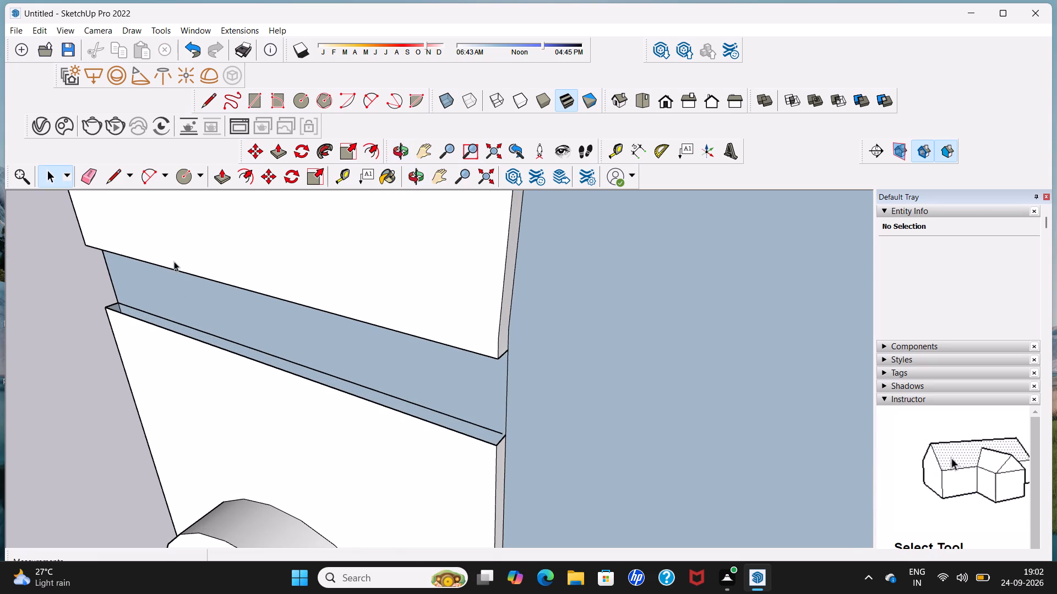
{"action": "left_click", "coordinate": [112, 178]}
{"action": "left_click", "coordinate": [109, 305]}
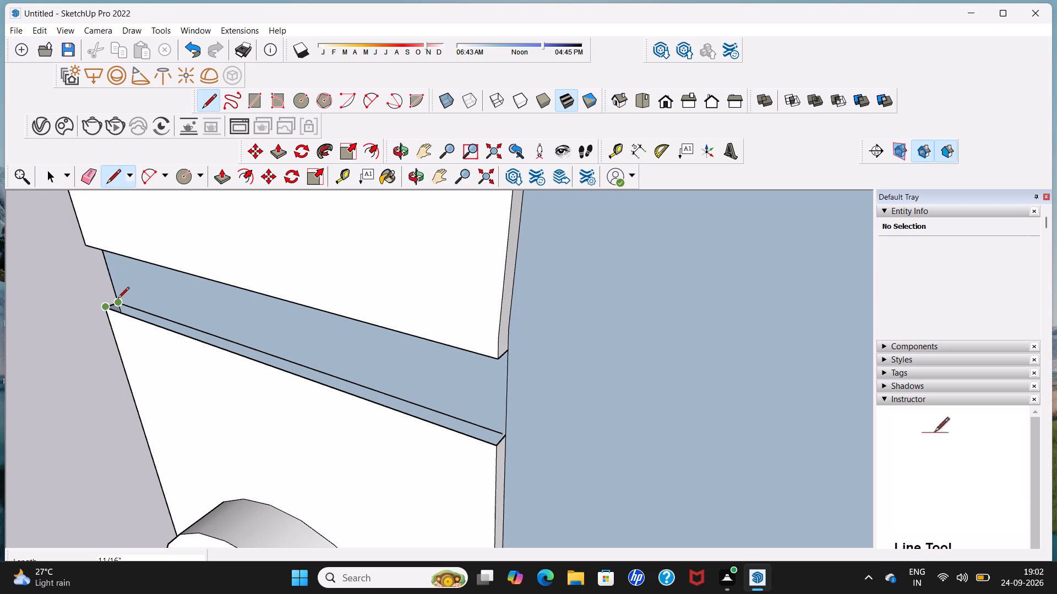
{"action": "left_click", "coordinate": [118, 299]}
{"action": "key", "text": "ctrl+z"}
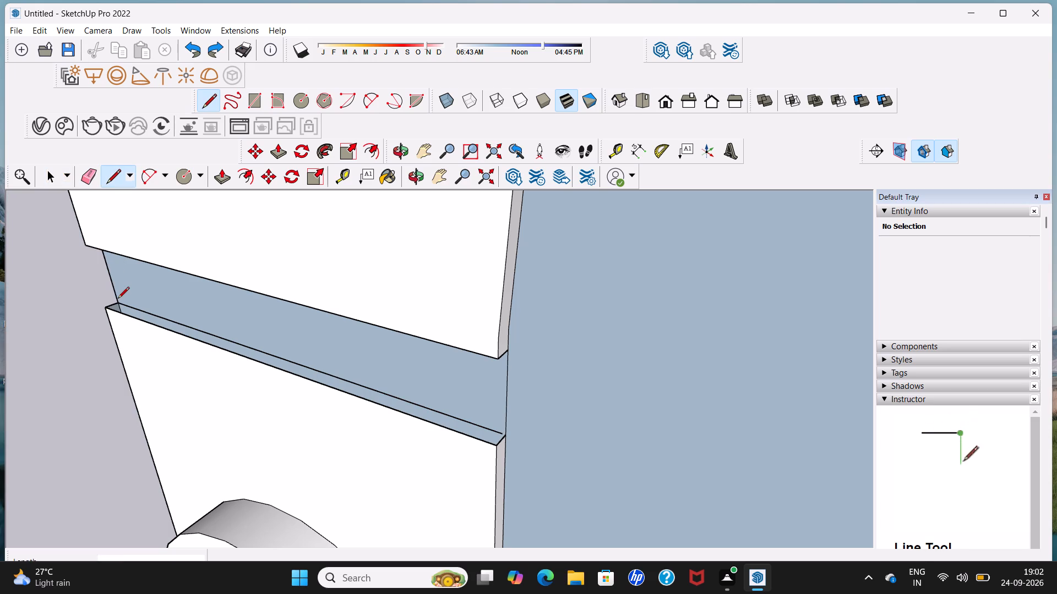
Draw the short missing edge at the lower panel's back corner on the curved side to close its top face.
{"action": "scroll", "coordinate": [509, 483], "scroll_direction": "up", "scroll_amount": 2}
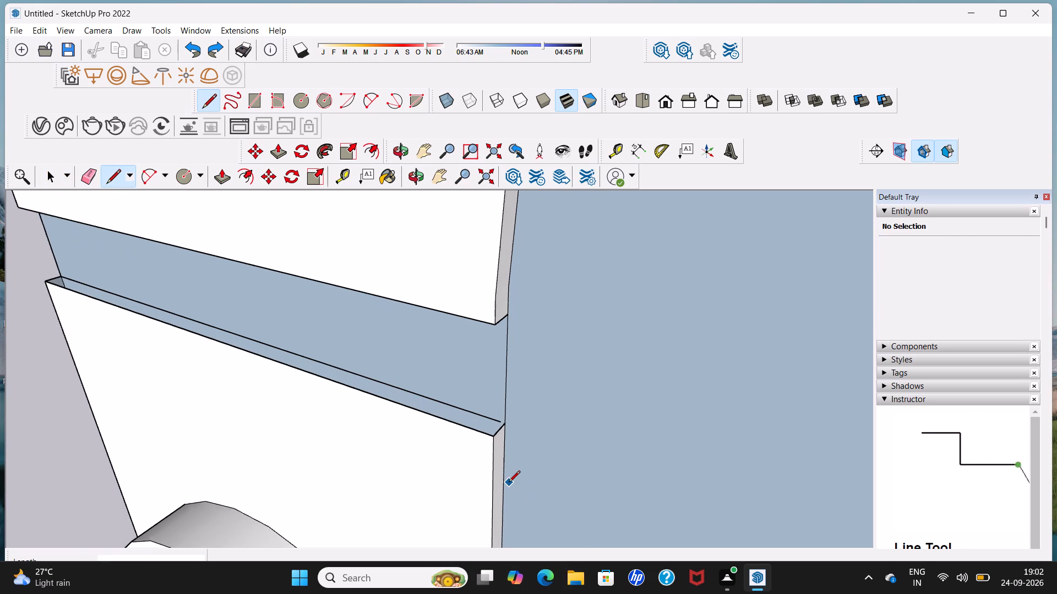
{"action": "scroll", "coordinate": [509, 483], "scroll_direction": "up", "scroll_amount": 2}
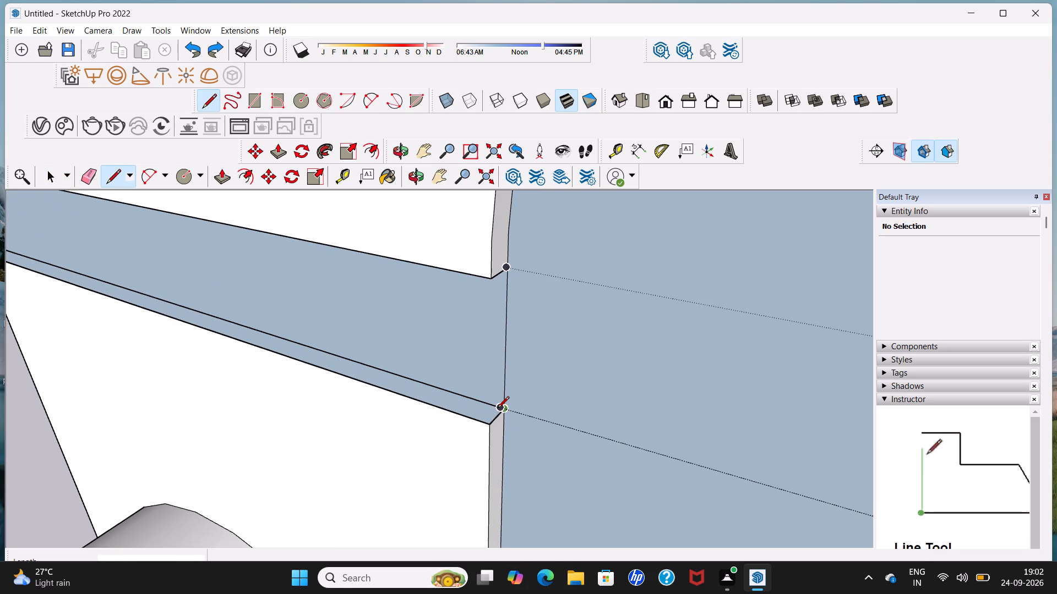
{"action": "left_click", "coordinate": [498, 409]}
{"action": "left_click", "coordinate": [506, 413]}
{"action": "scroll", "coordinate": [500, 409], "scroll_direction": "up", "scroll_amount": 3}
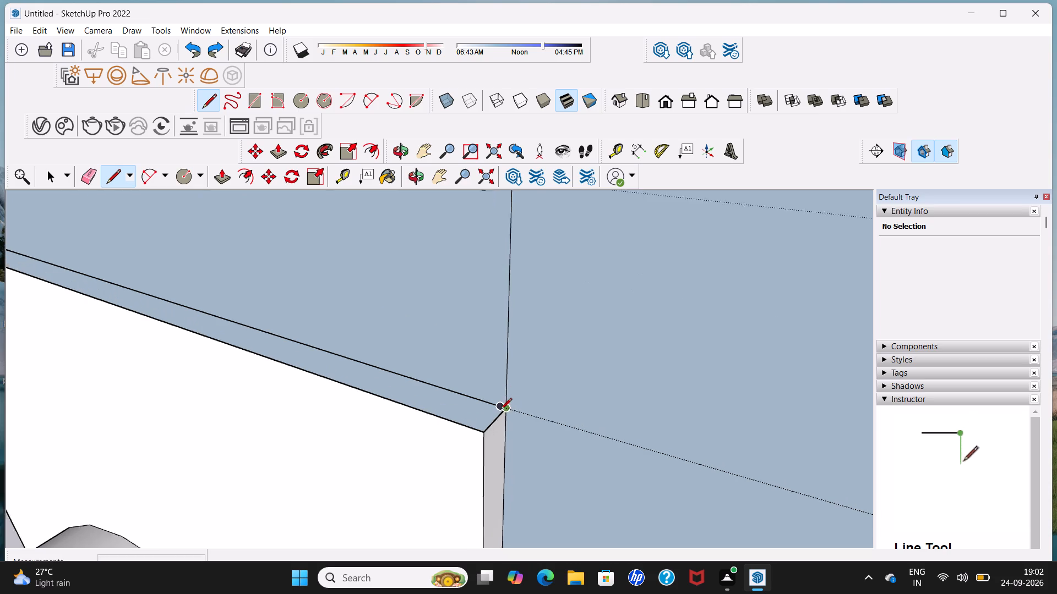
{"action": "scroll", "coordinate": [500, 410], "scroll_direction": "up", "scroll_amount": 8}
{"action": "left_click", "coordinate": [512, 402]}
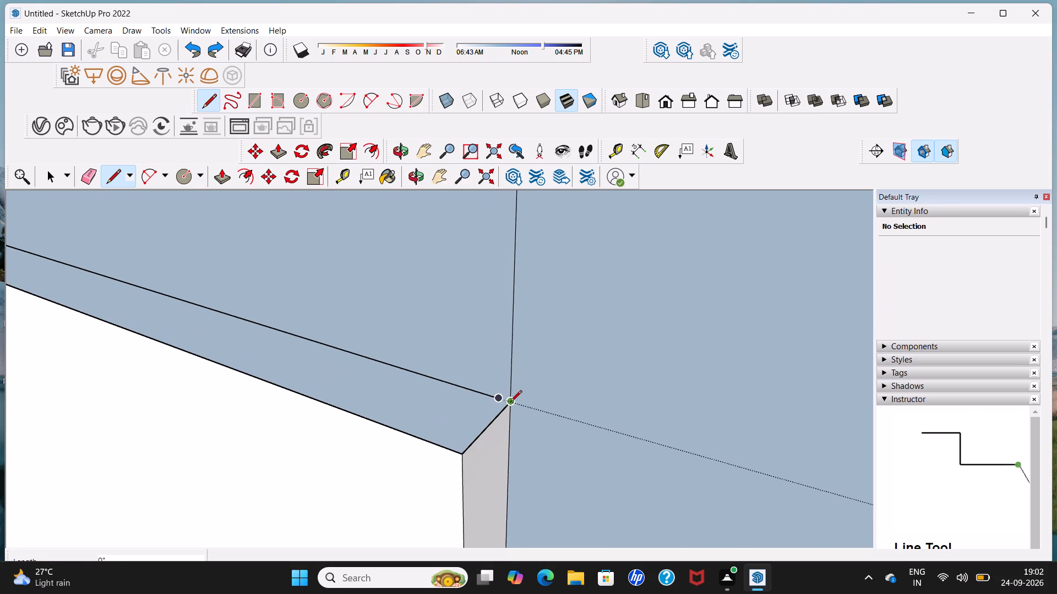
{"action": "left_click", "coordinate": [498, 400]}
{"action": "scroll", "coordinate": [498, 401], "scroll_direction": "down", "scroll_amount": 14}
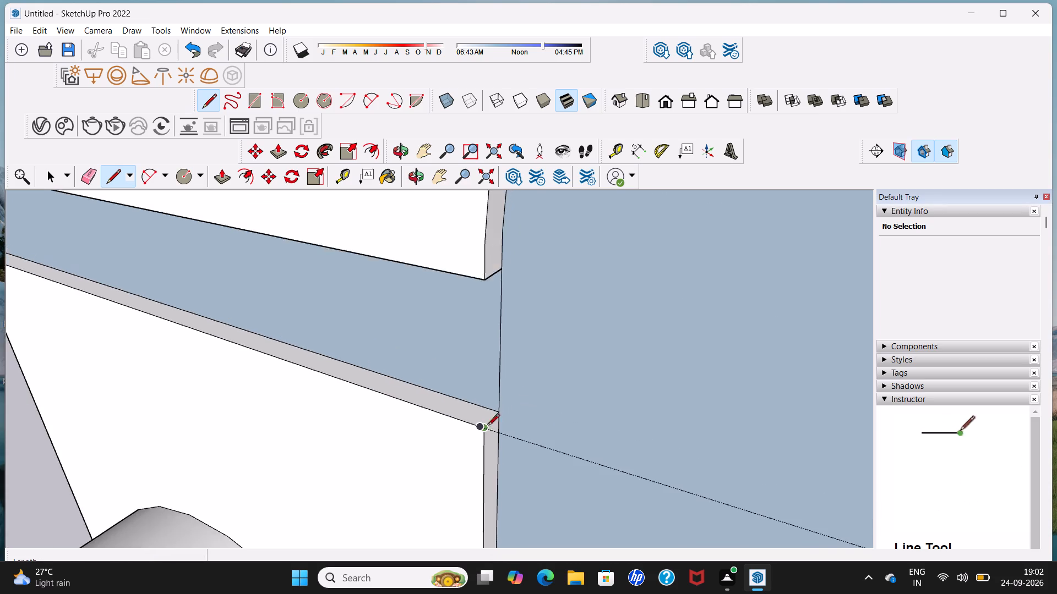
Push/Pull the lowest recessed wall section at floor level outward 11/16" to align with the raised ring panels above.
{"action": "scroll", "coordinate": [488, 426], "scroll_direction": "down", "scroll_amount": 11}
{"action": "key", "text": "space"}
{"action": "scroll", "coordinate": [404, 421], "scroll_direction": "down", "scroll_amount": 7}
{"action": "scroll", "coordinate": [412, 410], "scroll_direction": "up", "scroll_amount": 1}
{"action": "scroll", "coordinate": [412, 409], "scroll_direction": "down", "scroll_amount": 2}
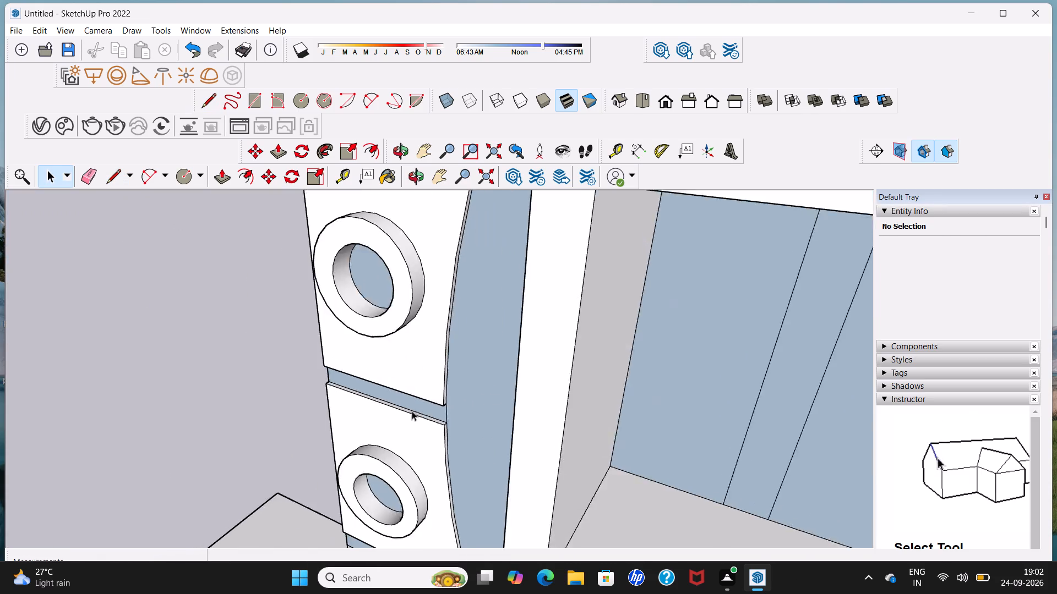
{"action": "scroll", "coordinate": [412, 411], "scroll_direction": "down", "scroll_amount": 3}
{"action": "scroll", "coordinate": [404, 430], "scroll_direction": "down", "scroll_amount": 20}
{"action": "scroll", "coordinate": [404, 430], "scroll_direction": "down", "scroll_amount": 16}
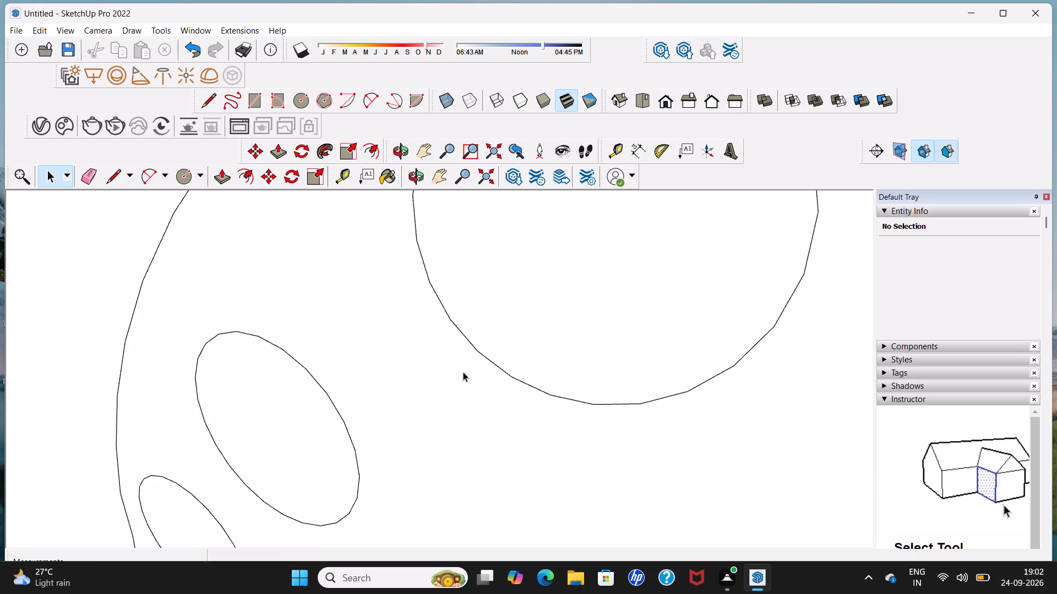
{"action": "scroll", "coordinate": [463, 372], "scroll_direction": "down", "scroll_amount": 20}
{"action": "scroll", "coordinate": [463, 372], "scroll_direction": "down", "scroll_amount": 18}
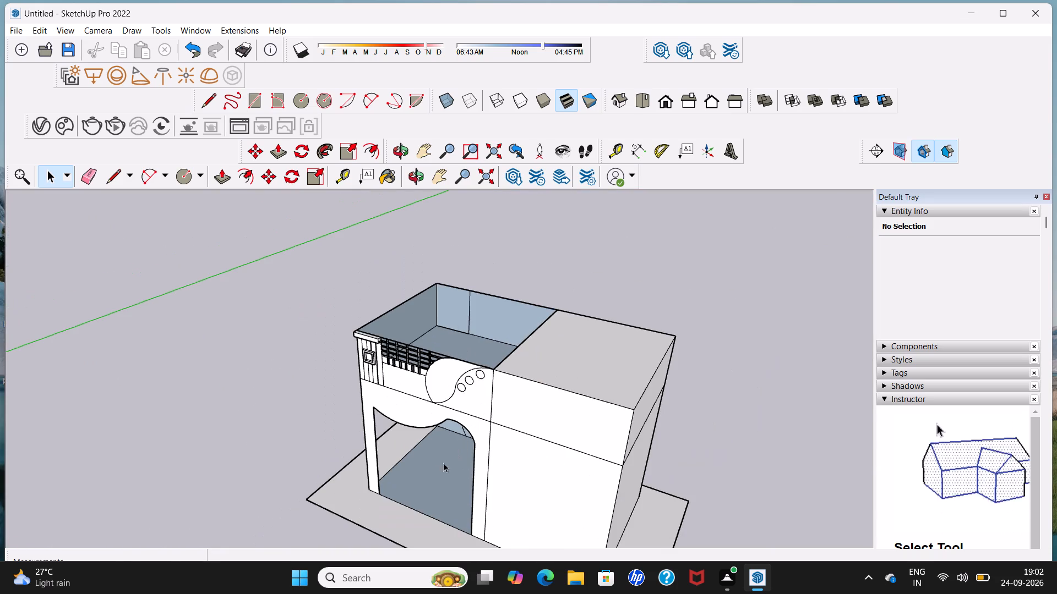
{"action": "middle_click_drag", "start_coordinate": [434, 470], "coordinate": [527, 341]}
{"action": "scroll", "coordinate": [502, 322], "scroll_direction": "up", "scroll_amount": 3}
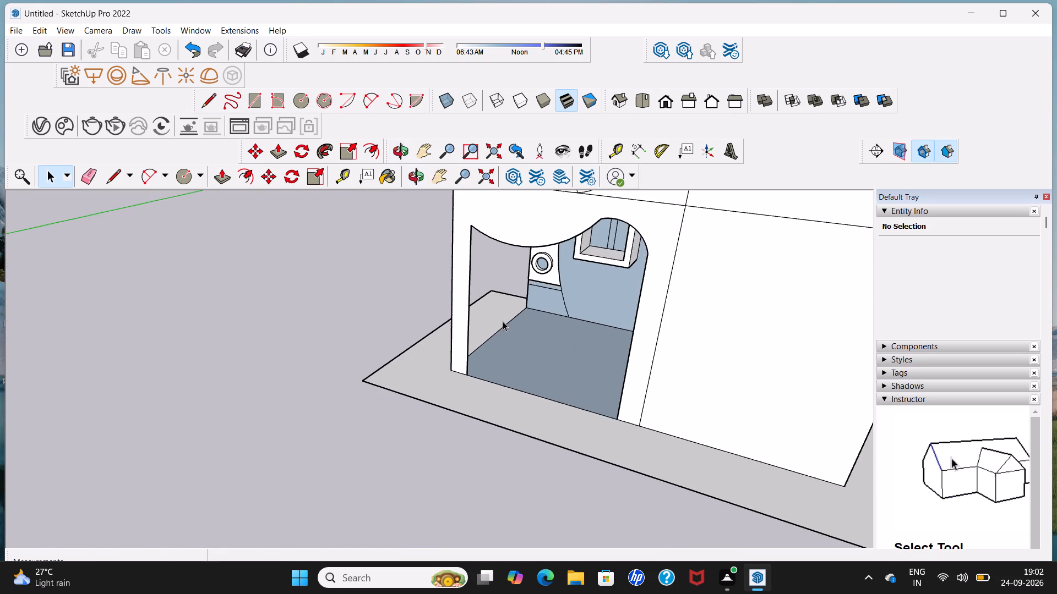
{"action": "middle_click_drag", "start_coordinate": [503, 322], "coordinate": [562, 320]}
{"action": "scroll", "coordinate": [509, 303], "scroll_direction": "up", "scroll_amount": 2}
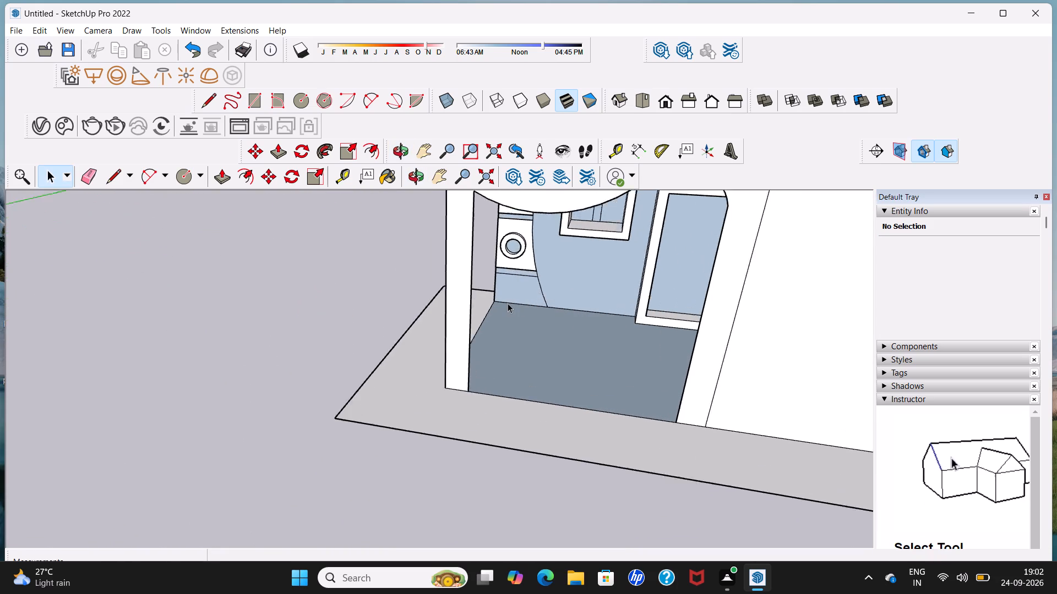
{"action": "scroll", "coordinate": [508, 303], "scroll_direction": "up", "scroll_amount": 1}
{"action": "middle_click_drag", "start_coordinate": [455, 304], "coordinate": [606, 309]}
{"action": "scroll", "coordinate": [475, 293], "scroll_direction": "up", "scroll_amount": 4}
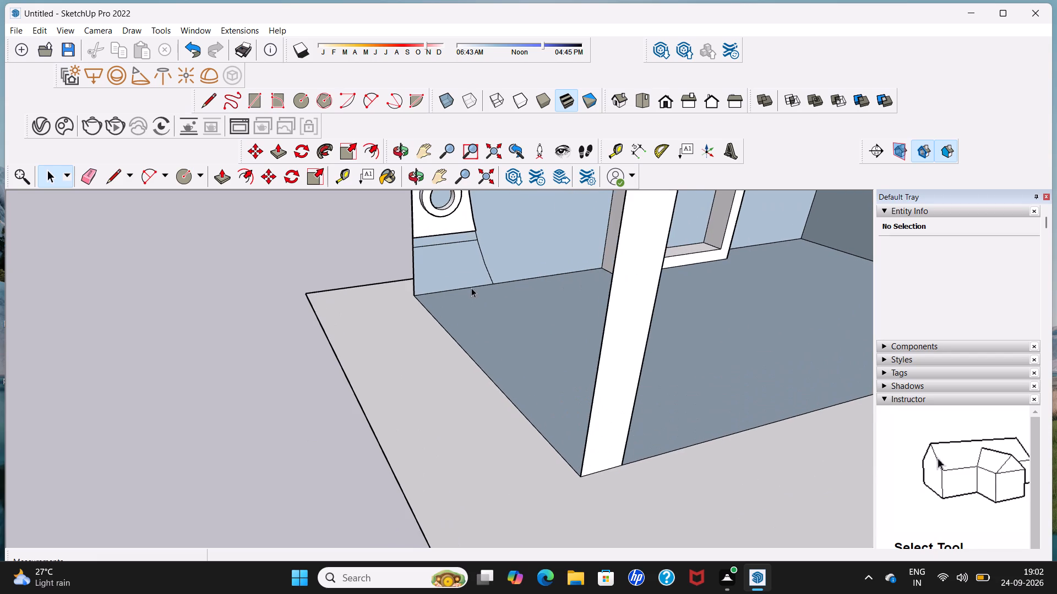
{"action": "left_click", "coordinate": [227, 179]}
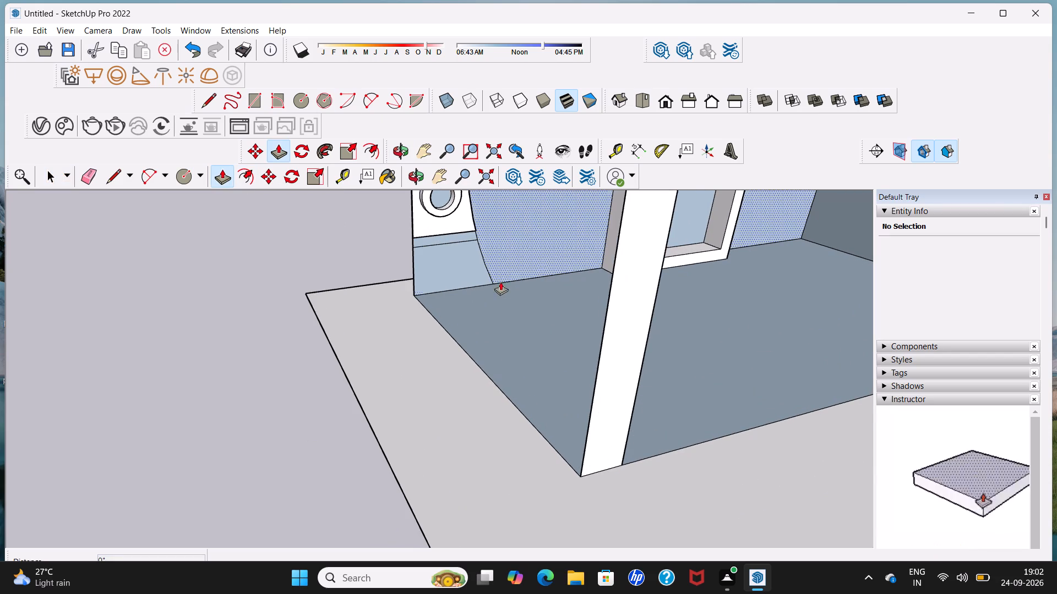
{"action": "left_click", "coordinate": [453, 269]}
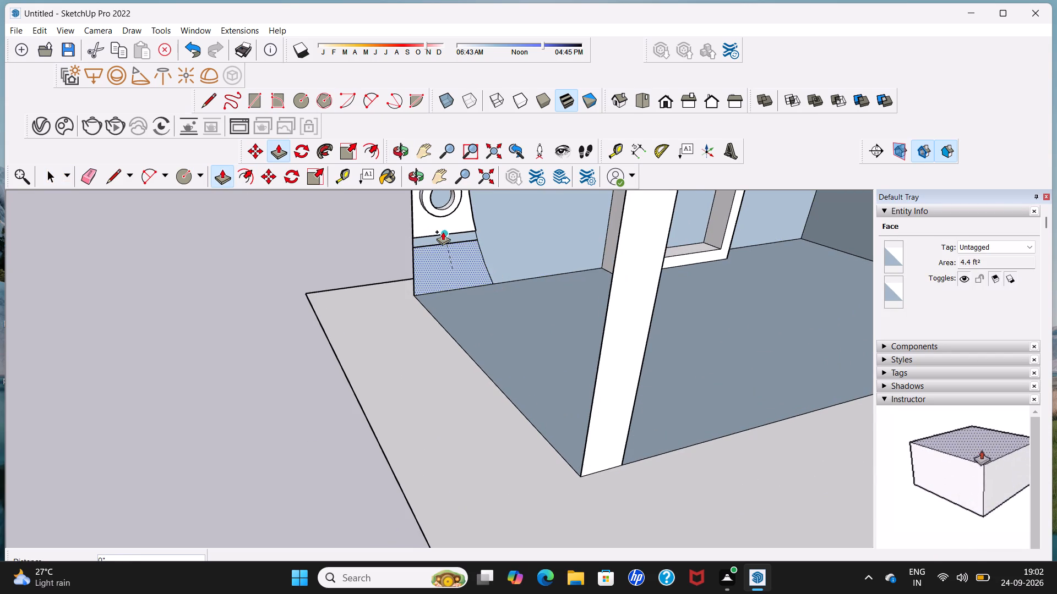
{"action": "middle_click_drag", "start_coordinate": [422, 246], "coordinate": [566, 282]}
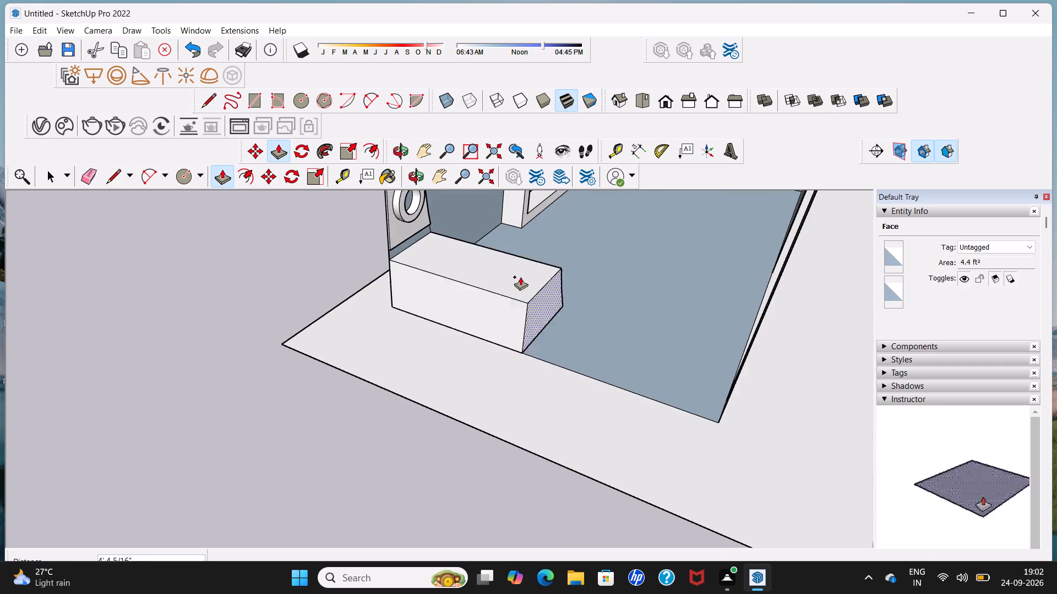
{"action": "scroll", "coordinate": [476, 272], "scroll_direction": "up", "scroll_amount": 1}
{"action": "scroll", "coordinate": [427, 257], "scroll_direction": "up", "scroll_amount": 4}
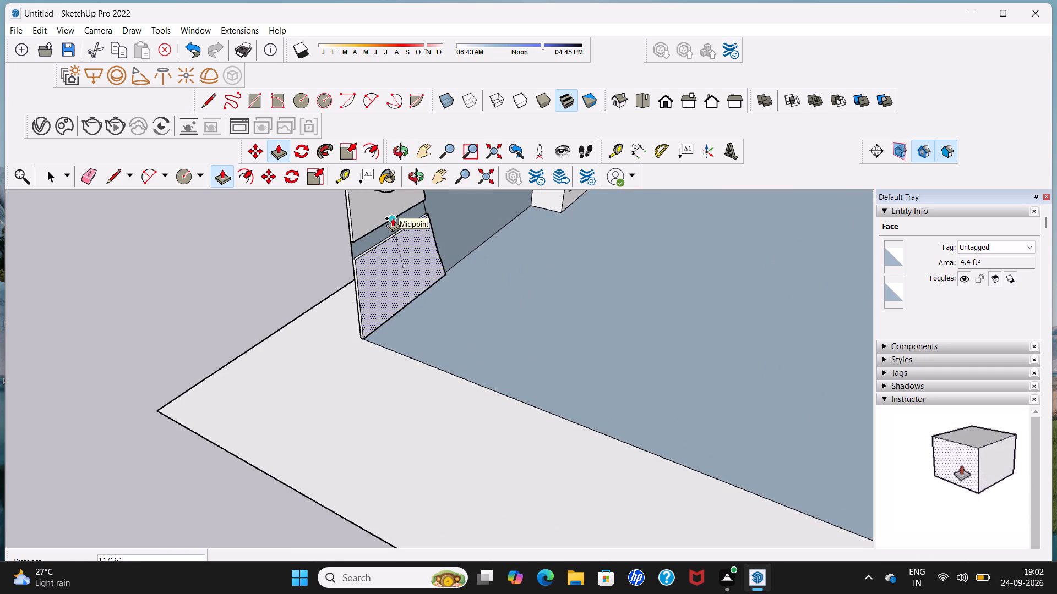
{"action": "left_click", "coordinate": [393, 218]}
{"action": "scroll", "coordinate": [430, 255], "scroll_direction": "down", "scroll_amount": 20}
{"action": "scroll", "coordinate": [430, 255], "scroll_direction": "down", "scroll_amount": 3}
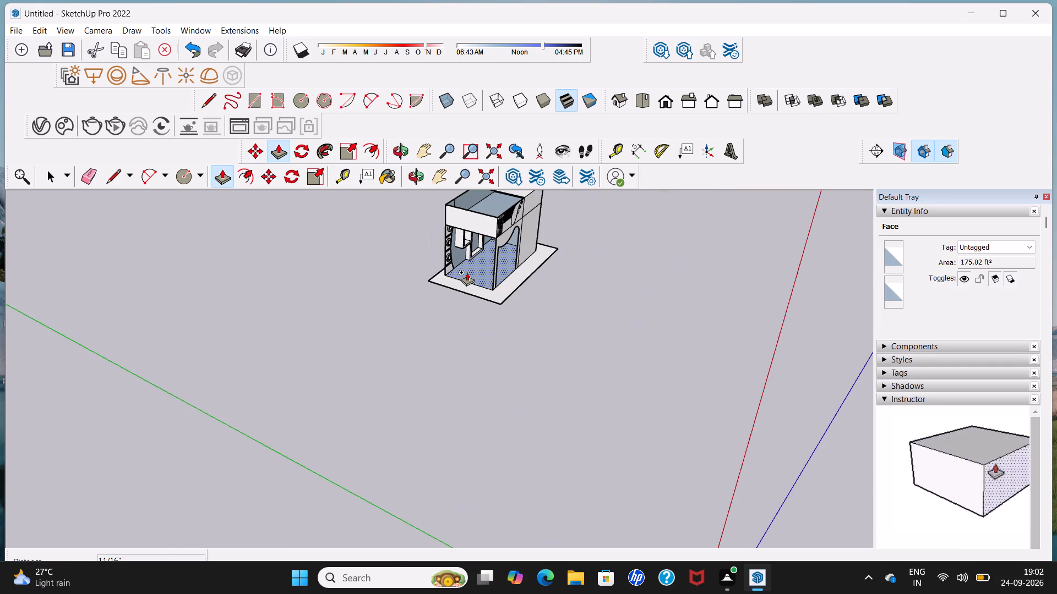
{"action": "key", "text": "space"}
Examine the building's front from several angles, including the ring panels, windows and decorated upper facade.
{"action": "middle_click_drag", "start_coordinate": [501, 250], "coordinate": [324, 269]}
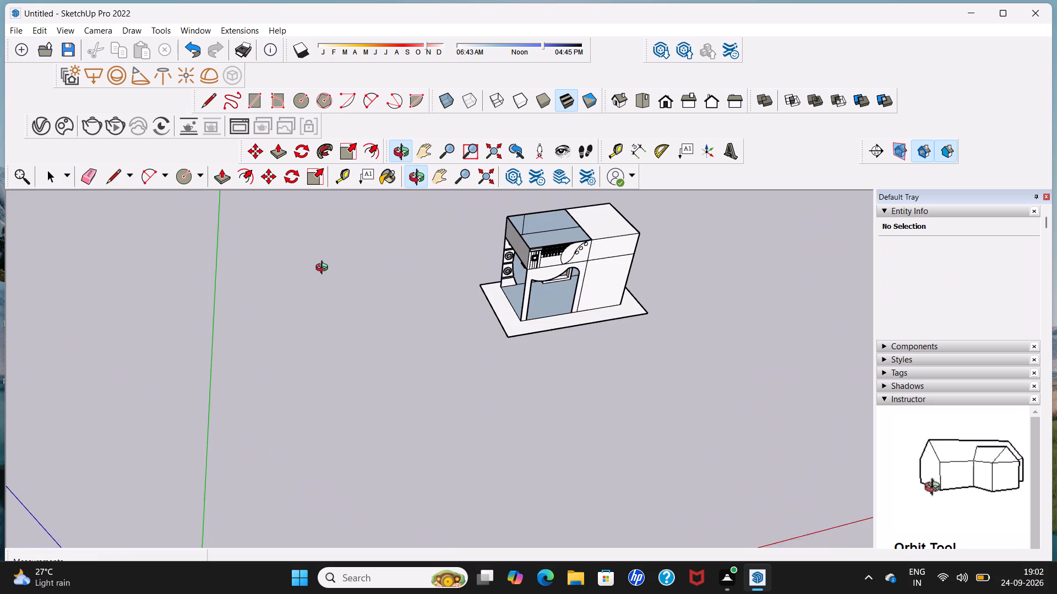
{"action": "middle_click_drag", "start_coordinate": [324, 269], "coordinate": [314, 268]}
{"action": "middle_click_drag", "start_coordinate": [639, 266], "coordinate": [601, 268]}
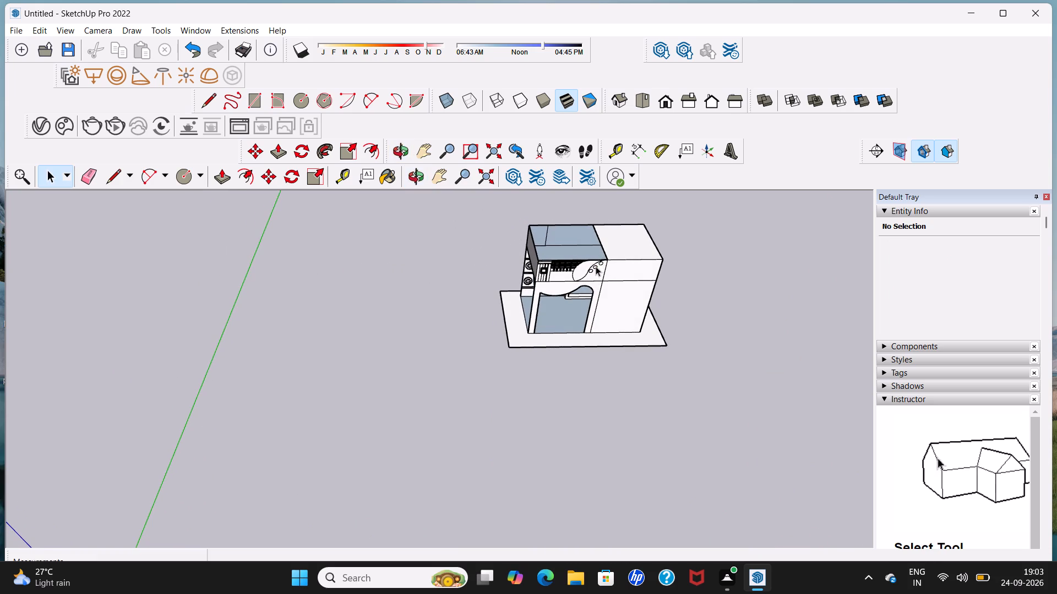
{"action": "middle_click_drag", "start_coordinate": [596, 266], "coordinate": [383, 292], "text": "shift"}
{"action": "middle_click_drag", "start_coordinate": [377, 306], "coordinate": [389, 232]}
{"action": "scroll", "coordinate": [395, 309], "scroll_direction": "up", "scroll_amount": 3}
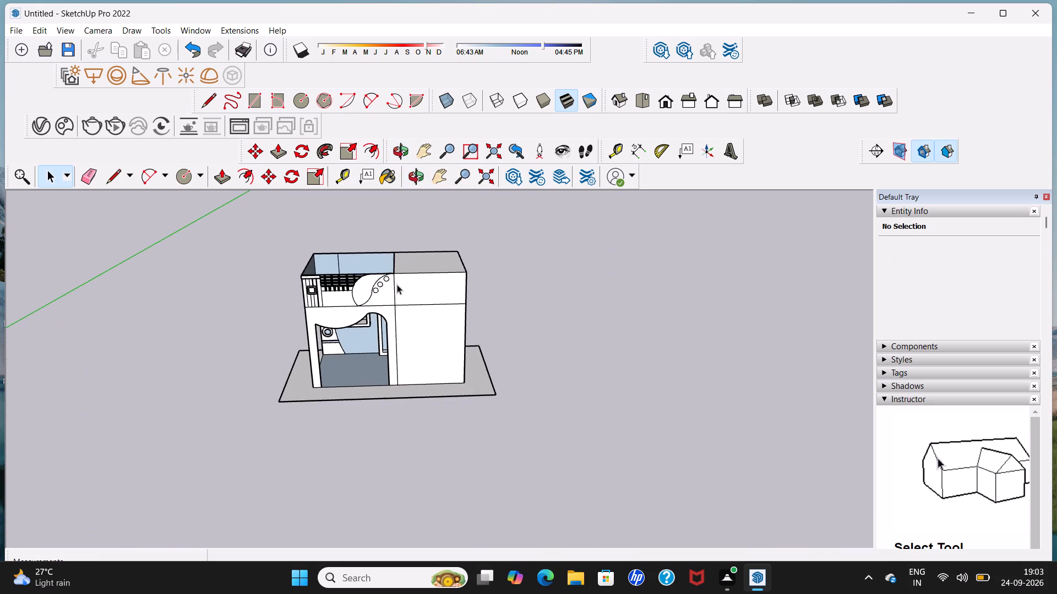
{"action": "middle_click_drag", "start_coordinate": [403, 316], "coordinate": [407, 249]}
{"action": "scroll", "coordinate": [404, 305], "scroll_direction": "up", "scroll_amount": 5}
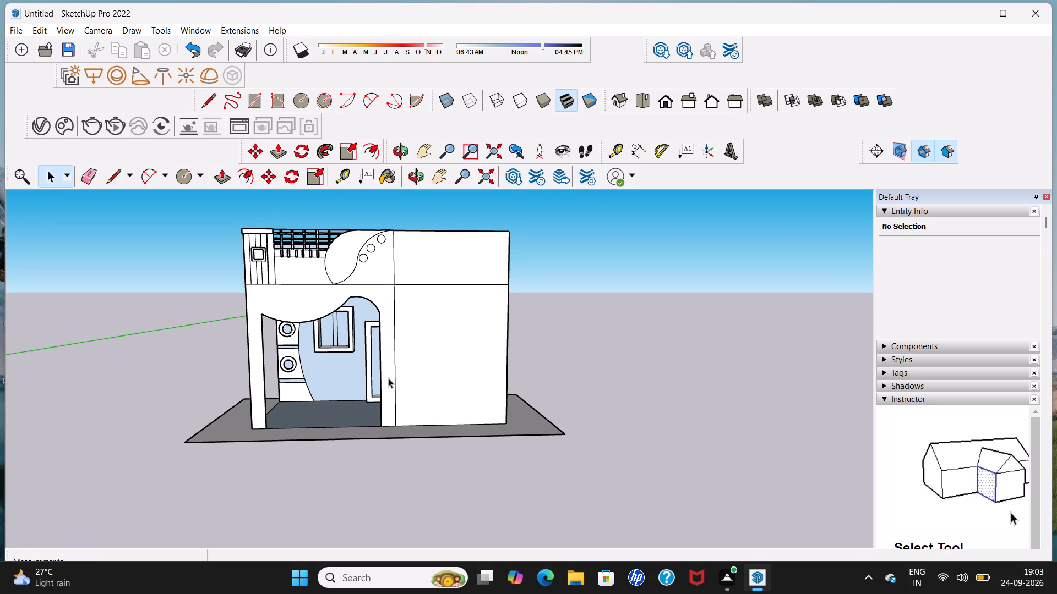
{"action": "middle_click_drag", "start_coordinate": [388, 378], "coordinate": [342, 384]}
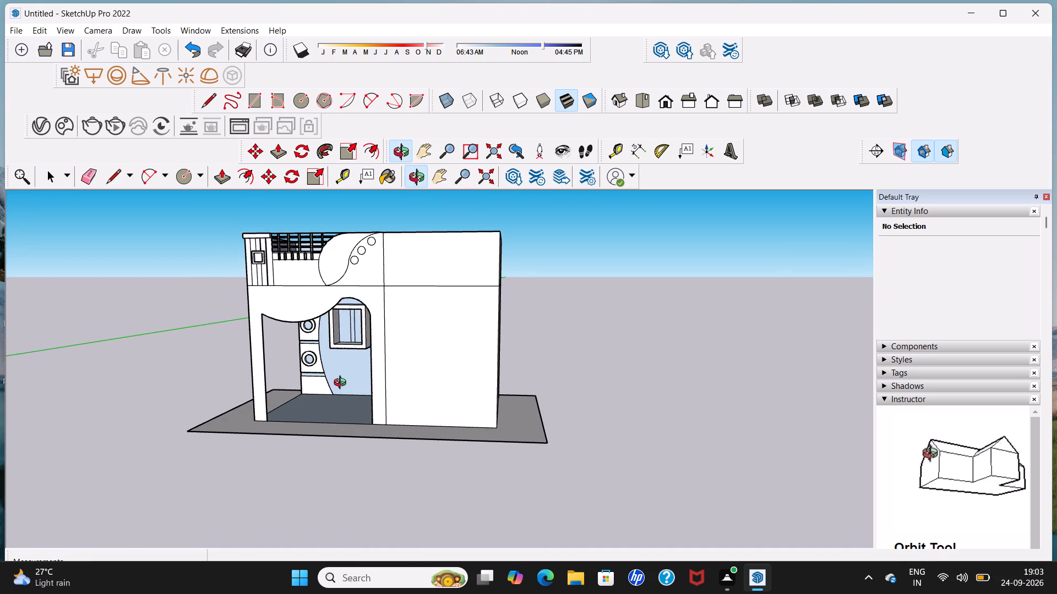
{"action": "middle_click_drag", "start_coordinate": [342, 384], "coordinate": [344, 358]}
{"action": "scroll", "coordinate": [349, 350], "scroll_direction": "up", "scroll_amount": 4}
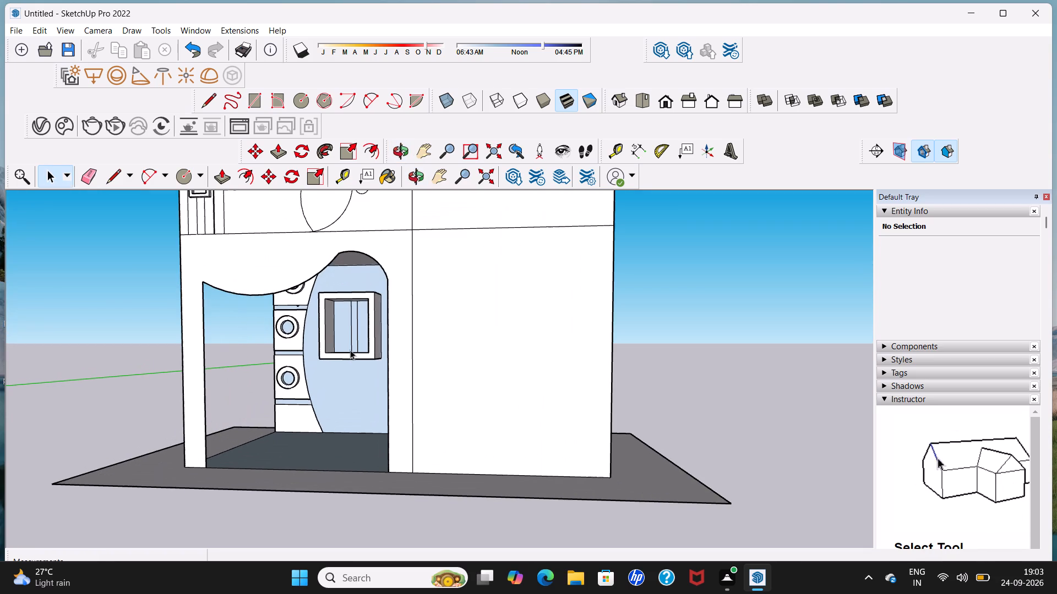
{"action": "middle_click_drag", "start_coordinate": [355, 351], "coordinate": [479, 338]}
{"action": "scroll", "coordinate": [479, 343], "scroll_direction": "up", "scroll_amount": 2}
{"action": "scroll", "coordinate": [479, 343], "scroll_direction": "down", "scroll_amount": 4}
{"action": "middle_click_drag", "start_coordinate": [479, 344], "coordinate": [501, 326]}
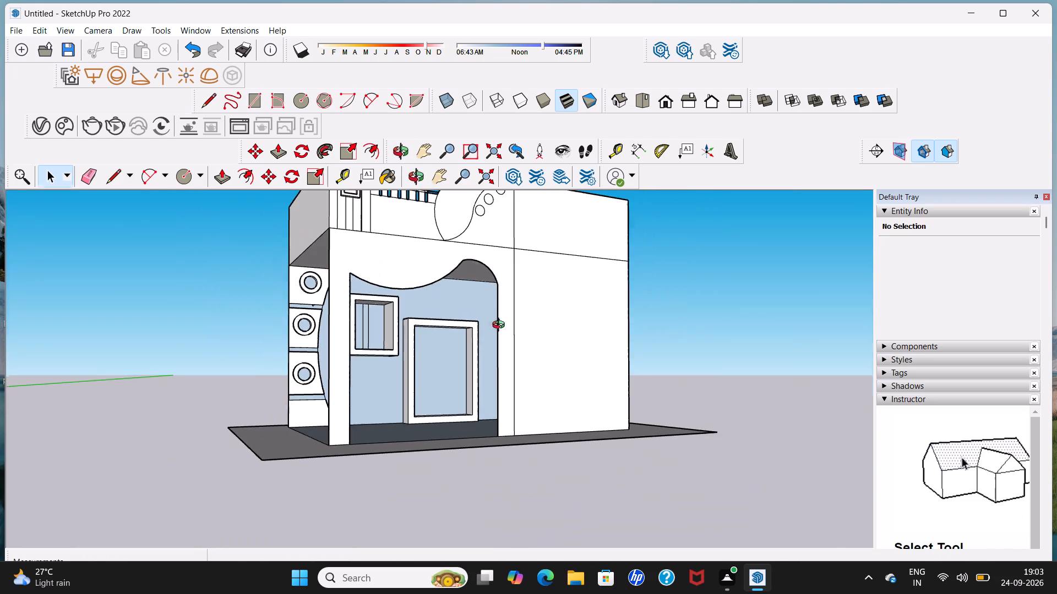
{"action": "middle_click_drag", "start_coordinate": [501, 326], "coordinate": [398, 329]}
{"action": "scroll", "coordinate": [397, 328], "scroll_direction": "down", "scroll_amount": 3}
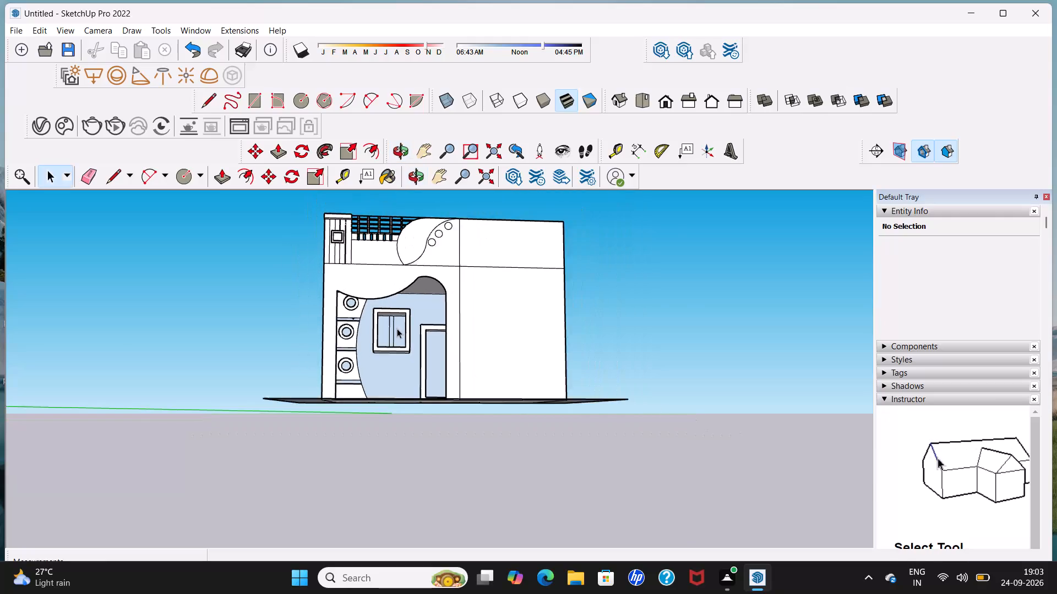
{"action": "scroll", "coordinate": [397, 328], "scroll_direction": "down", "scroll_amount": 1}
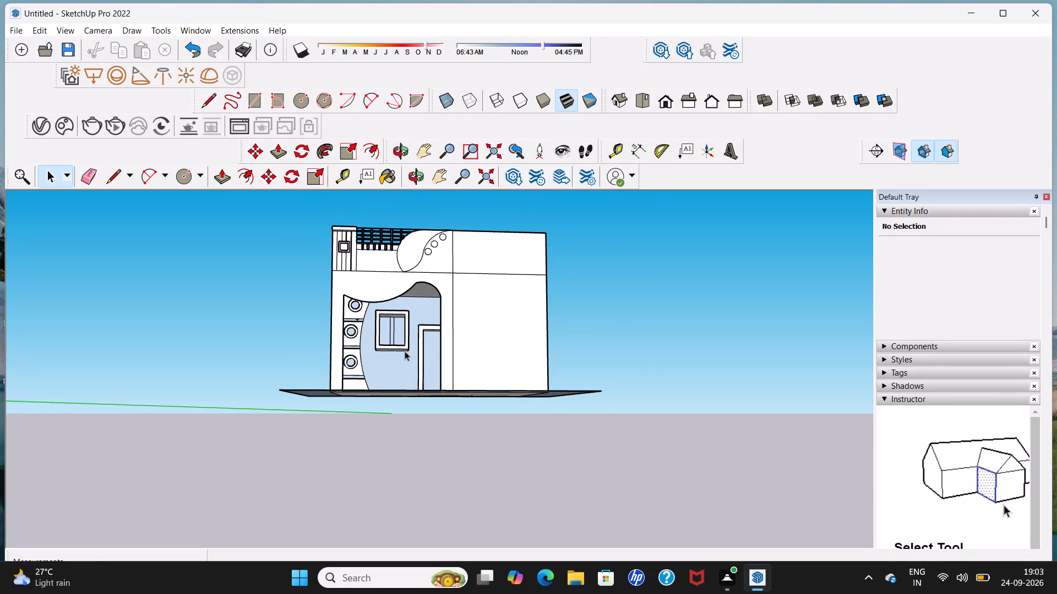
{"action": "scroll", "coordinate": [393, 342], "scroll_direction": "up", "scroll_amount": 3}
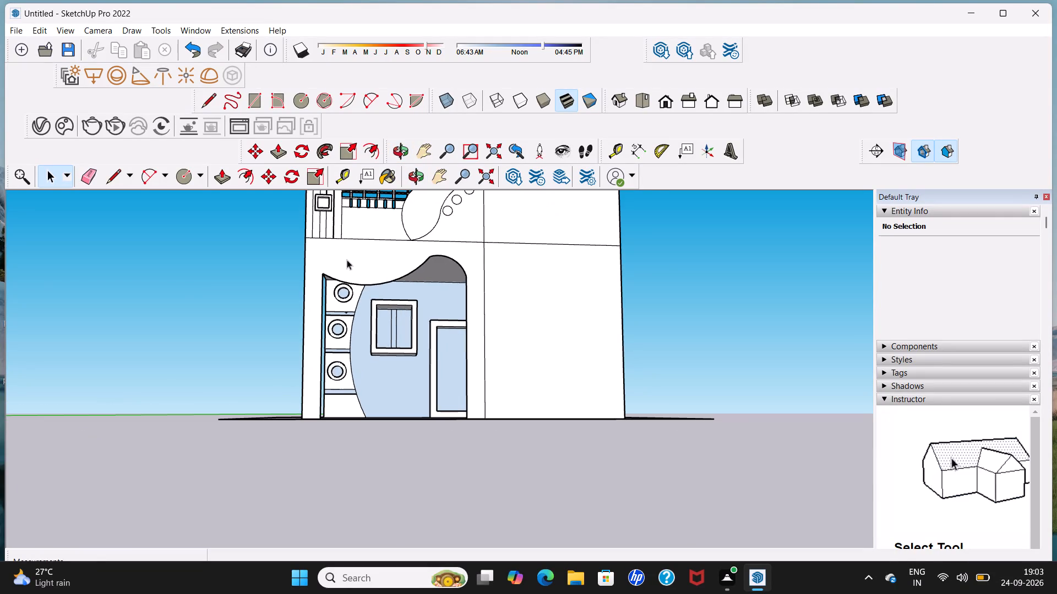
{"action": "scroll", "coordinate": [346, 295], "scroll_direction": "up", "scroll_amount": 1}
{"action": "scroll", "coordinate": [346, 294], "scroll_direction": "down", "scroll_amount": 6}
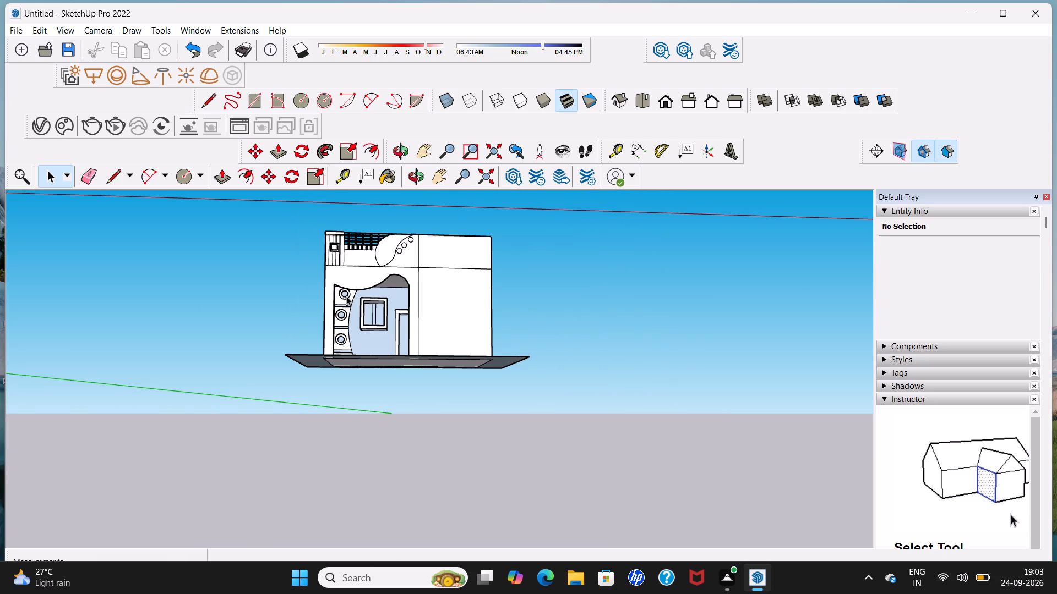
{"action": "scroll", "coordinate": [346, 296], "scroll_direction": "down", "scroll_amount": 1}
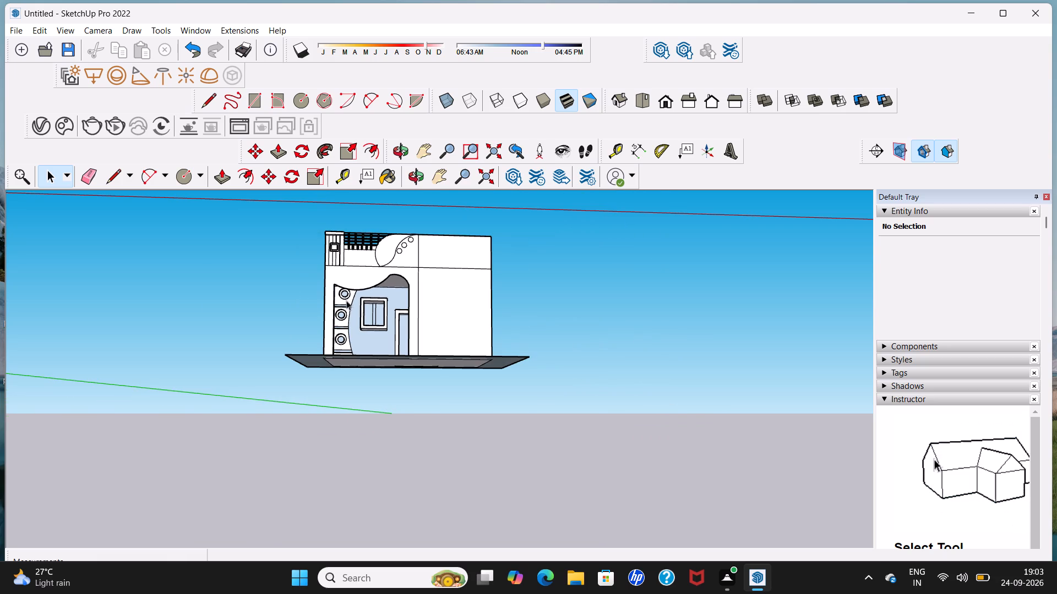
{"action": "scroll", "coordinate": [363, 264], "scroll_direction": "up", "scroll_amount": 1}
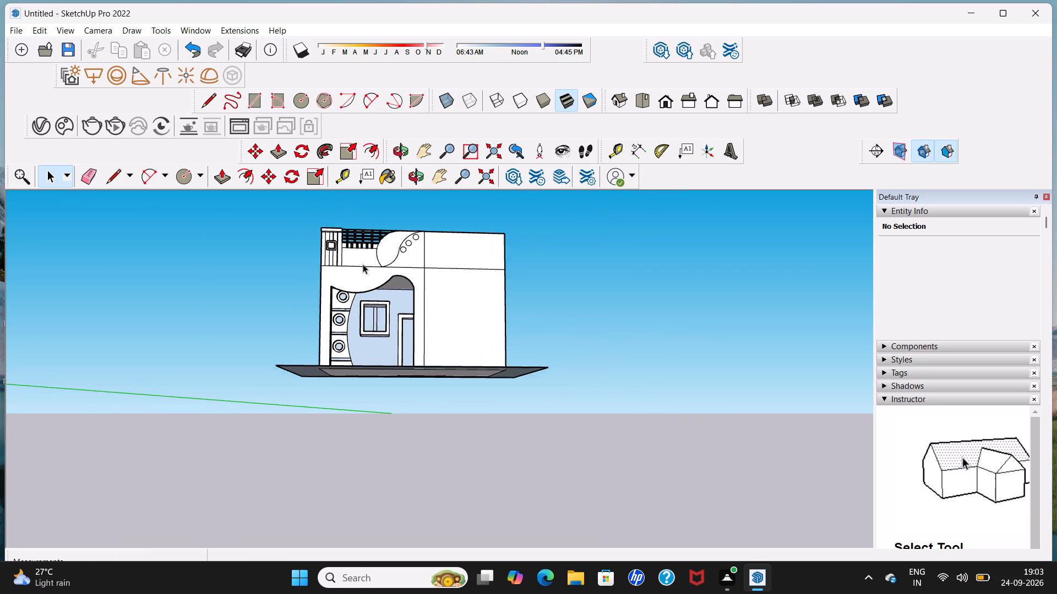
{"action": "scroll", "coordinate": [363, 264], "scroll_direction": "up", "scroll_amount": 1}
{"action": "middle_click_drag", "start_coordinate": [337, 270], "coordinate": [350, 318]}
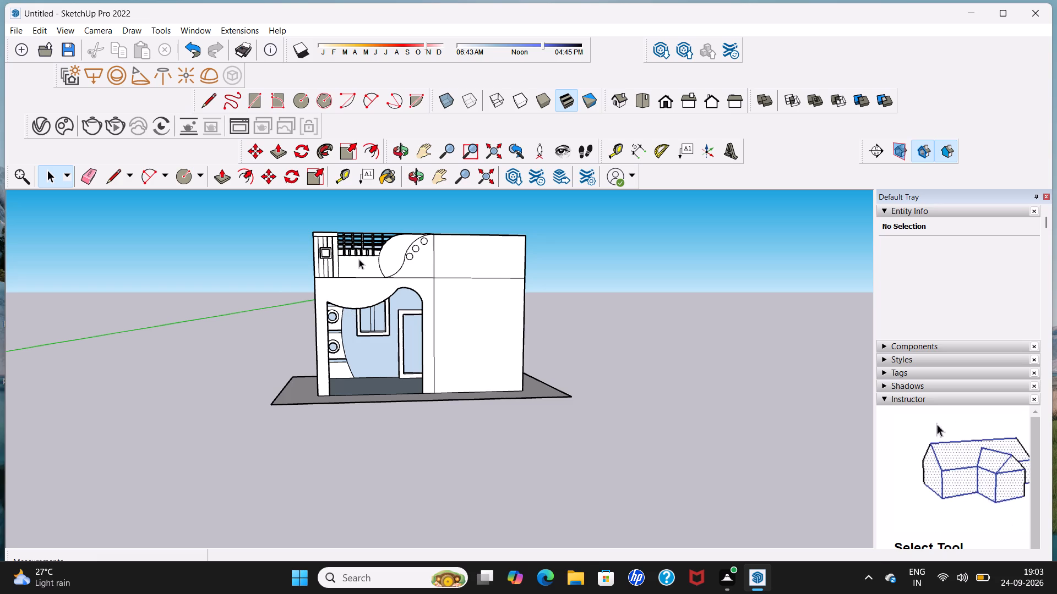
{"action": "scroll", "coordinate": [359, 258], "scroll_direction": "up", "scroll_amount": 4}
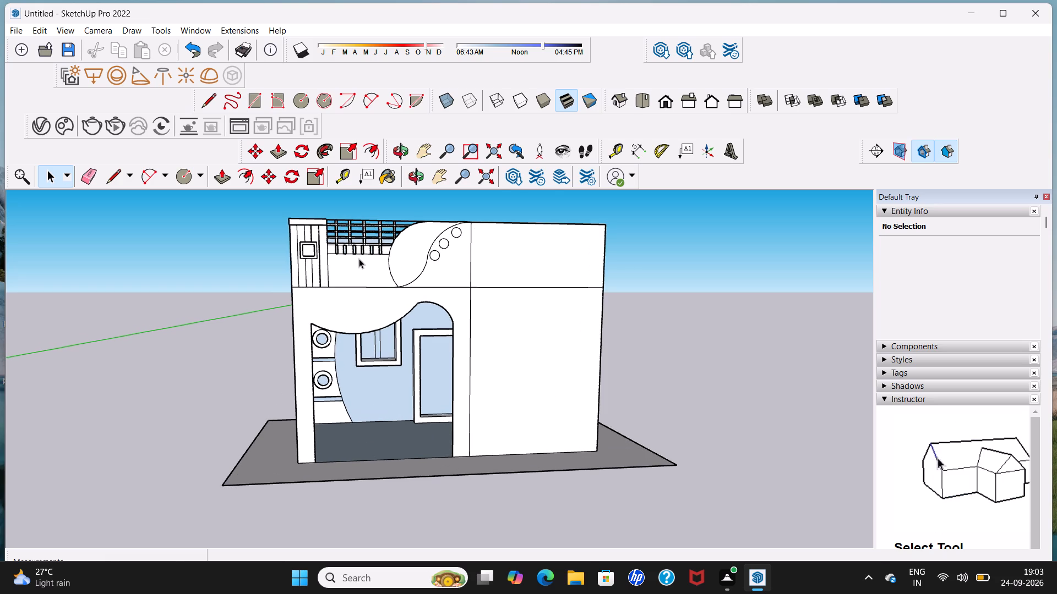
{"action": "scroll", "coordinate": [344, 255], "scroll_direction": "up", "scroll_amount": 4}
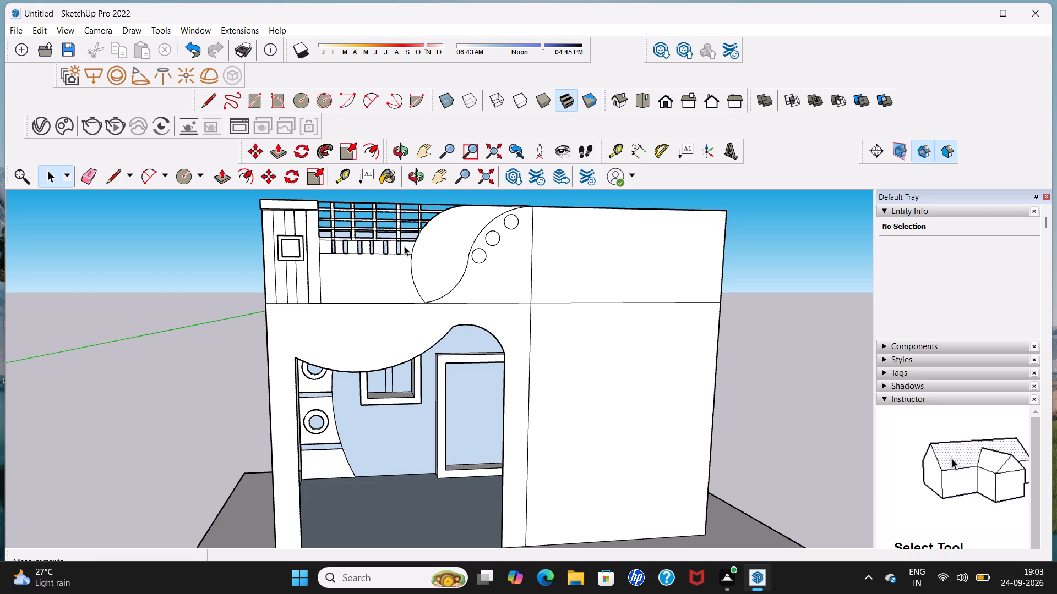
Erase the row of small upright slots in the band below the grid on the upper front.
{"action": "key", "text": "space"}
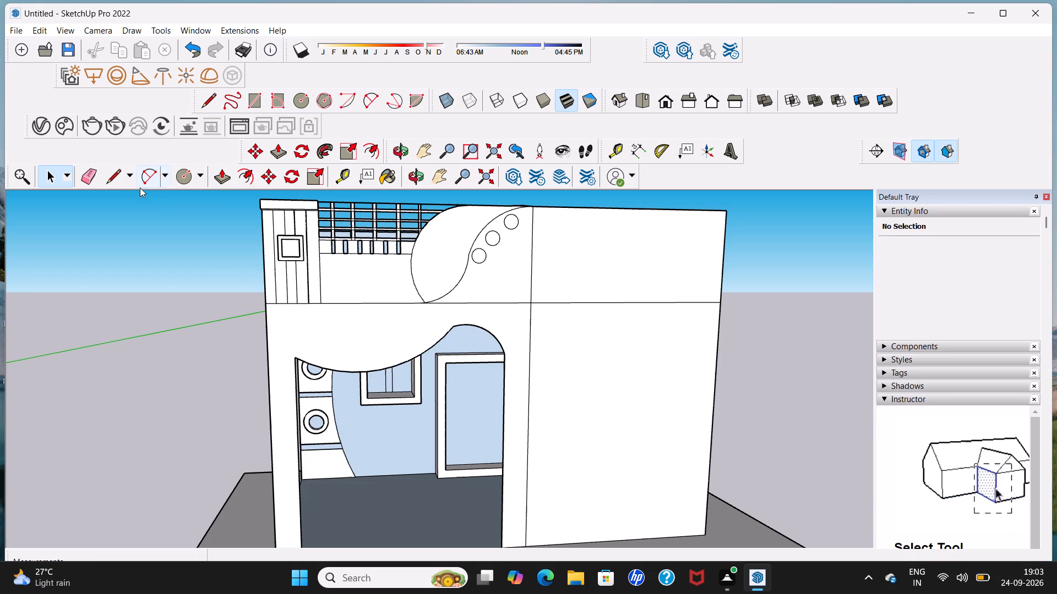
{"action": "left_click", "coordinate": [84, 178]}
{"action": "scroll", "coordinate": [261, 240], "scroll_direction": "up", "scroll_amount": 3}
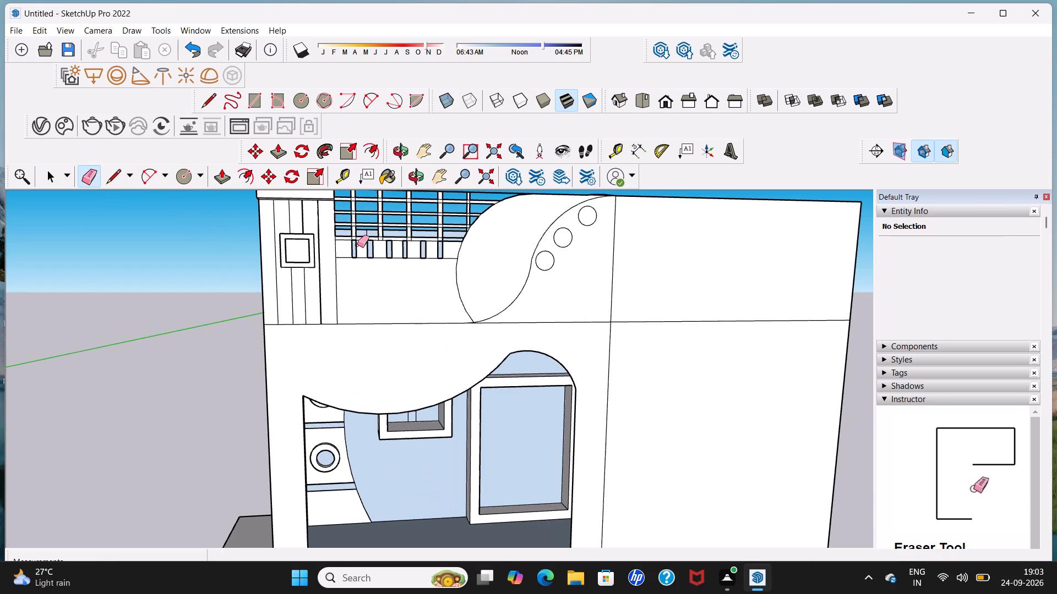
{"action": "left_click_drag", "start_coordinate": [351, 249], "coordinate": [372, 244]}
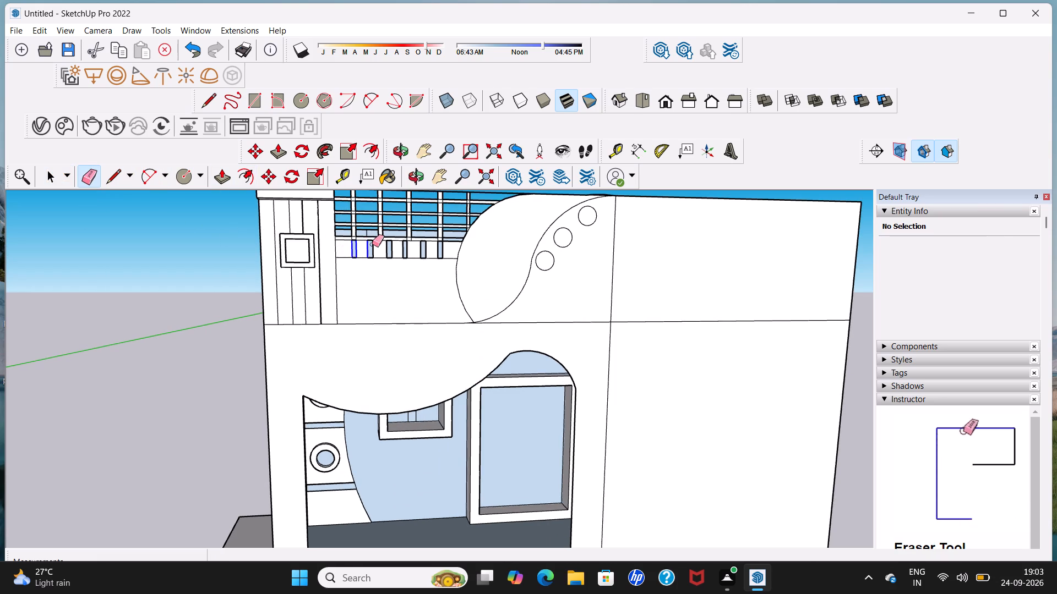
{"action": "left_click_drag", "start_coordinate": [372, 244], "coordinate": [444, 250]}
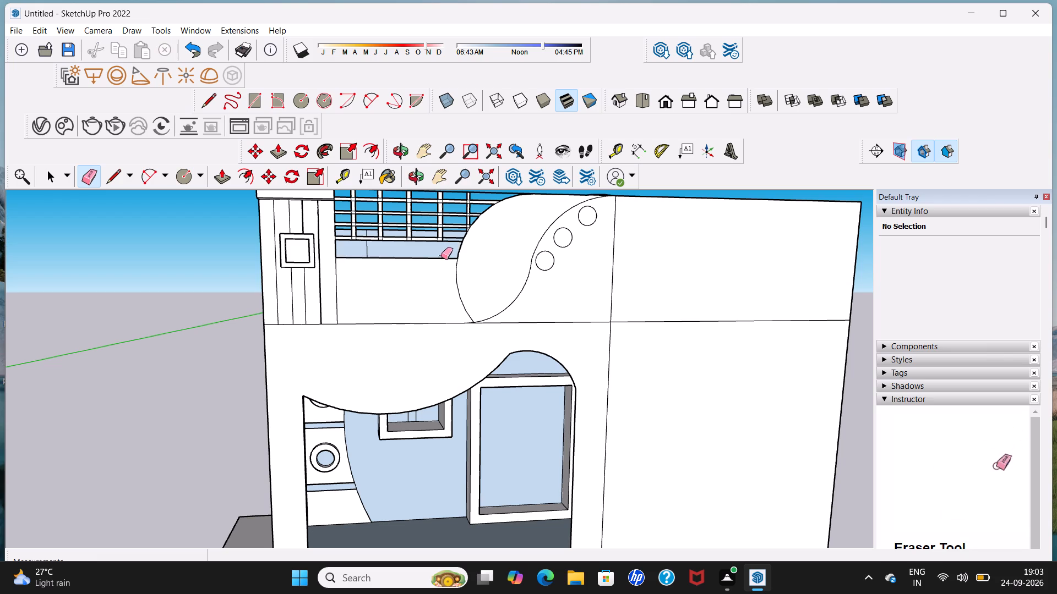
{"action": "key", "text": "space"}
Draw a vertical line about 5 11/16" across the open strip below the grid to restore its front face.
{"action": "scroll", "coordinate": [317, 224], "scroll_direction": "up", "scroll_amount": 1}
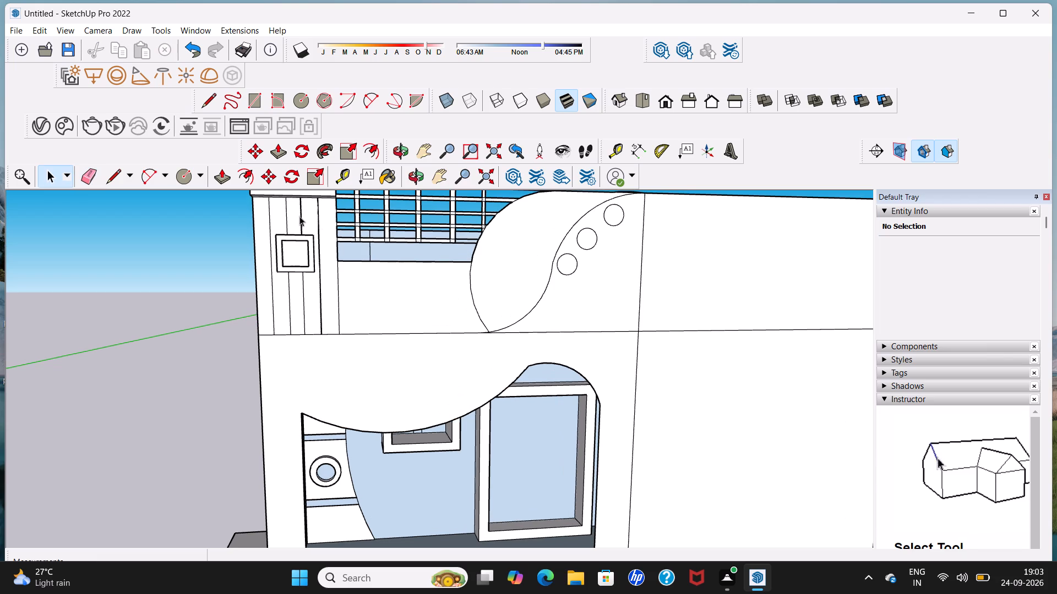
{"action": "left_click", "coordinate": [111, 177]}
{"action": "scroll", "coordinate": [344, 261], "scroll_direction": "up", "scroll_amount": 3}
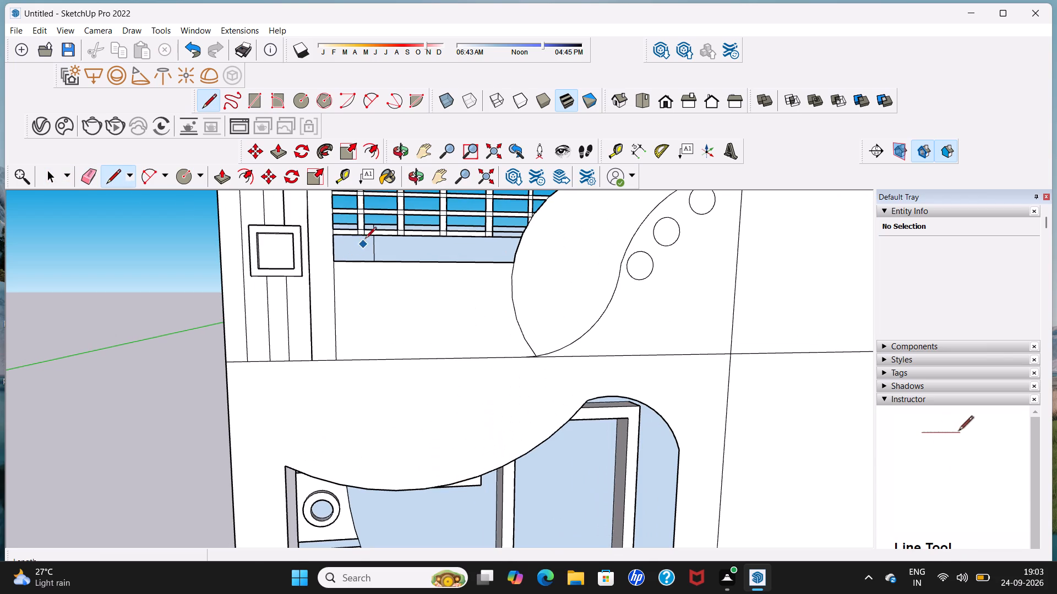
{"action": "left_click", "coordinate": [356, 238]}
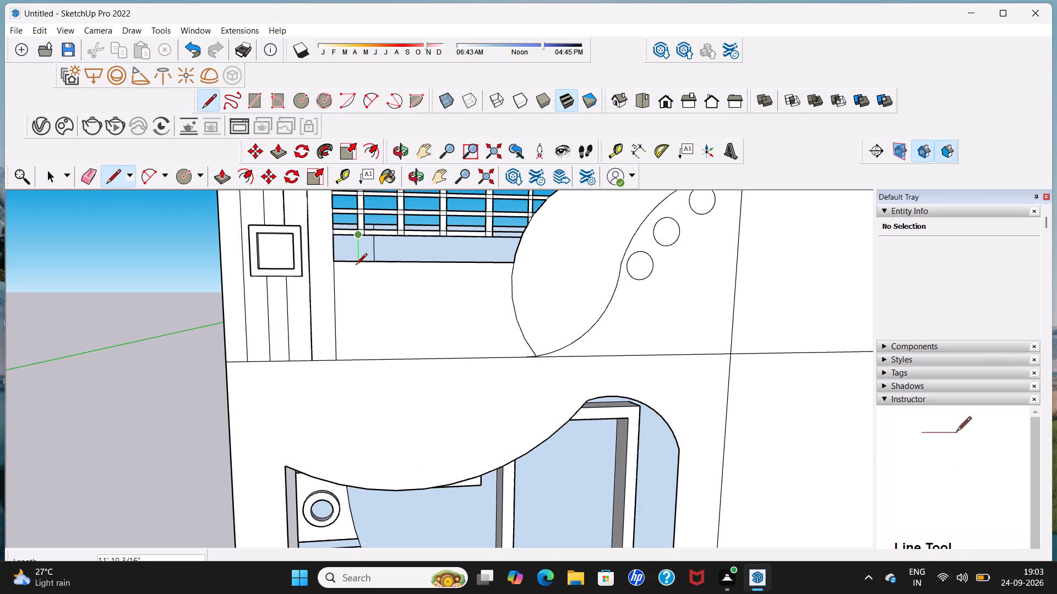
{"action": "left_click", "coordinate": [356, 265]}
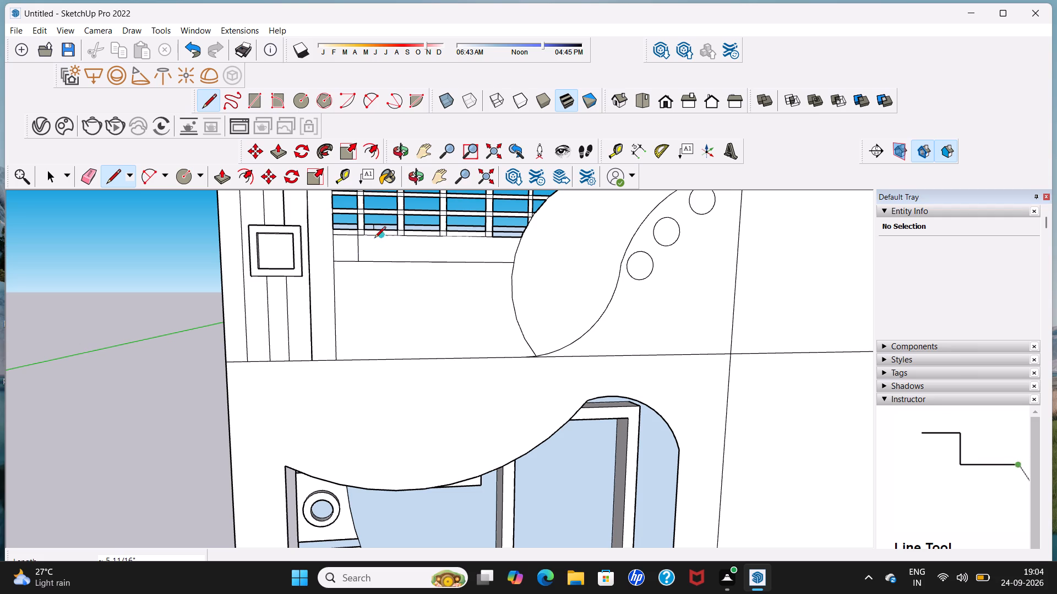
Draw seven more vertical lines about 5 11/16" long across the strip below the grid, continuing the edges of the grid's upright bars.
{"action": "left_click", "coordinate": [365, 234]}
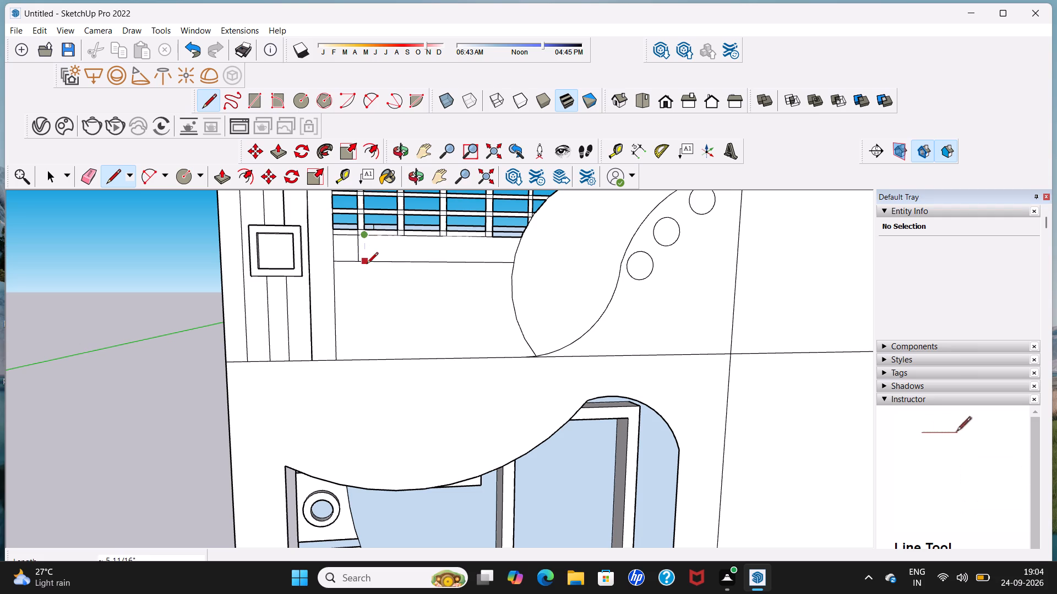
{"action": "left_click", "coordinate": [370, 262]}
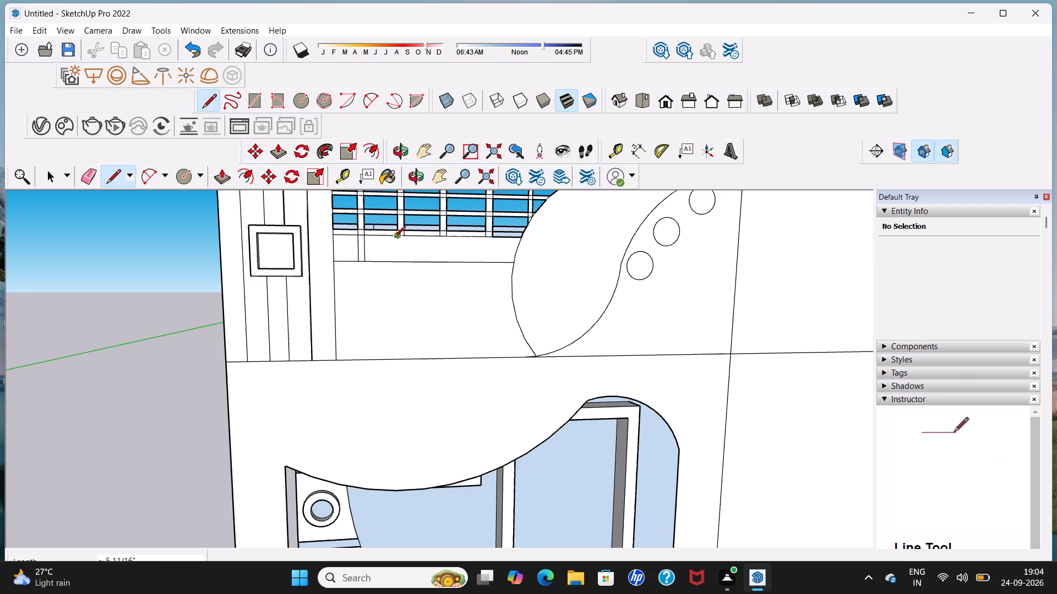
{"action": "left_click", "coordinate": [398, 237]}
{"action": "left_click", "coordinate": [396, 262]}
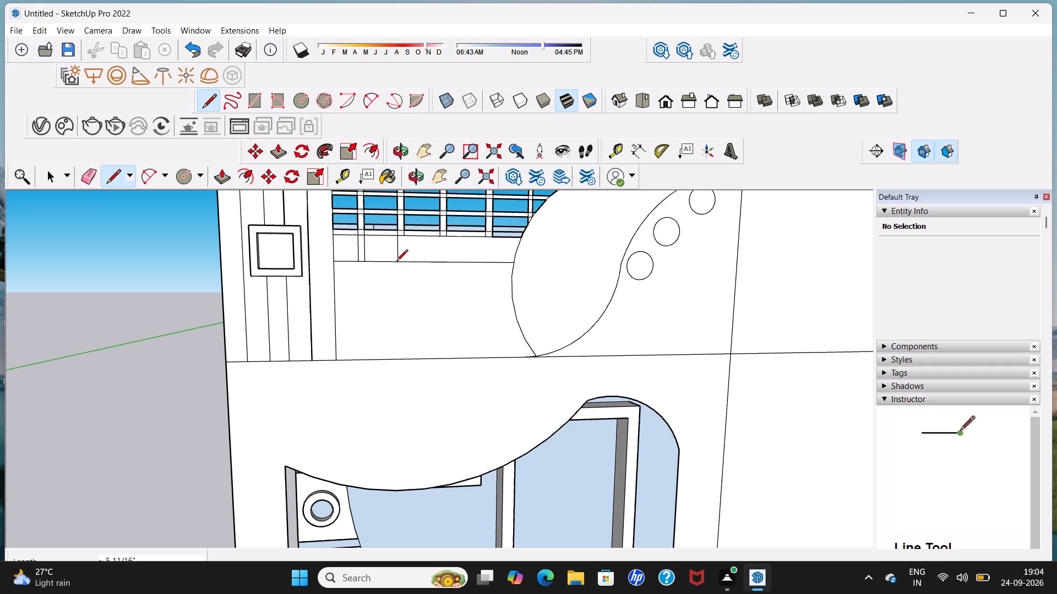
{"action": "left_click", "coordinate": [406, 239]}
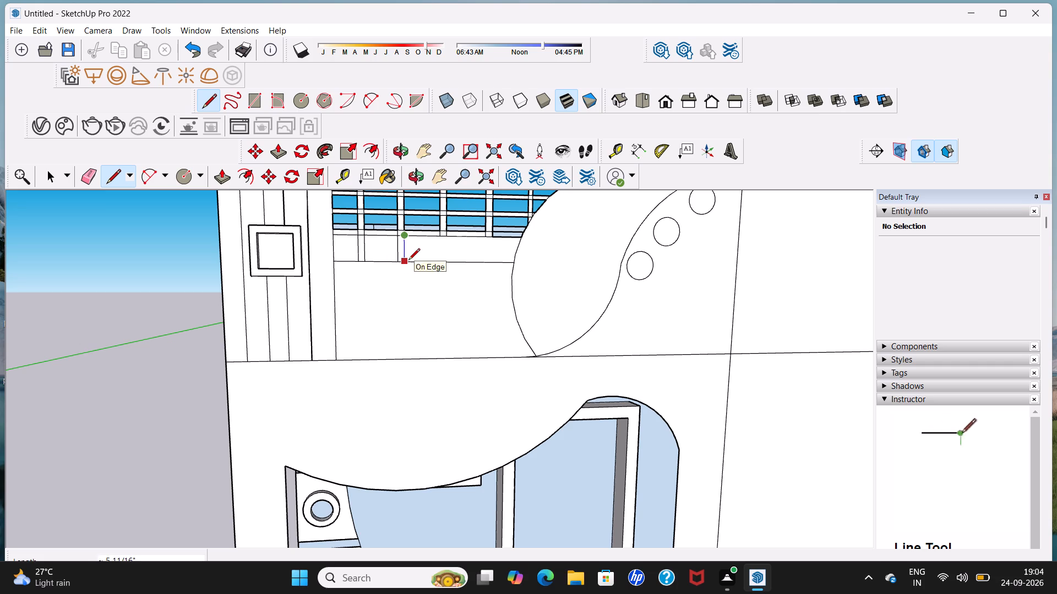
{"action": "left_click", "coordinate": [408, 262]}
{"action": "left_click", "coordinate": [440, 240]}
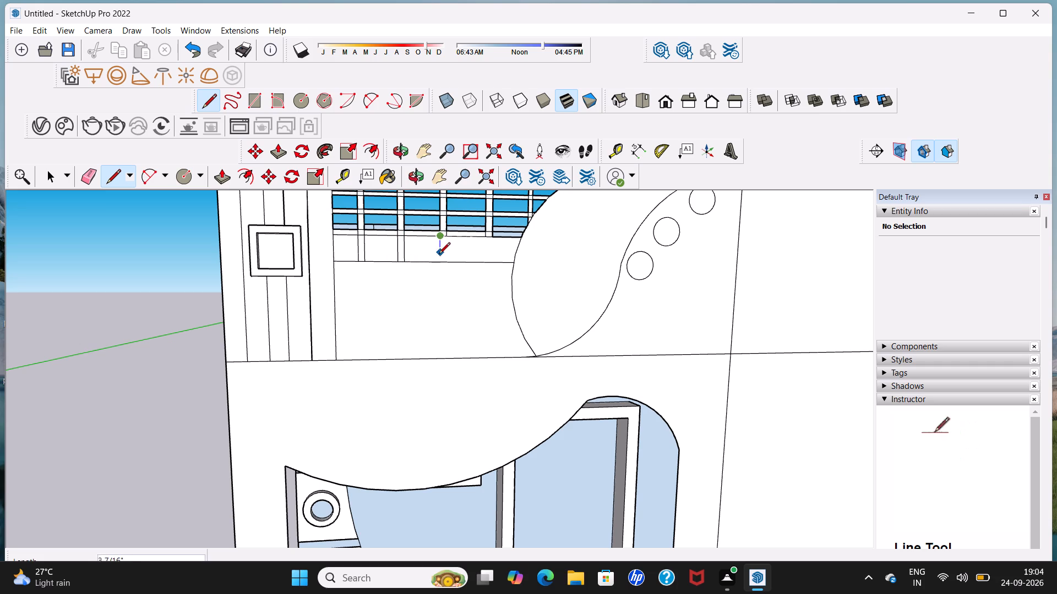
{"action": "left_click", "coordinate": [439, 257]}
{"action": "left_click", "coordinate": [449, 238]}
{"action": "left_click", "coordinate": [449, 258]}
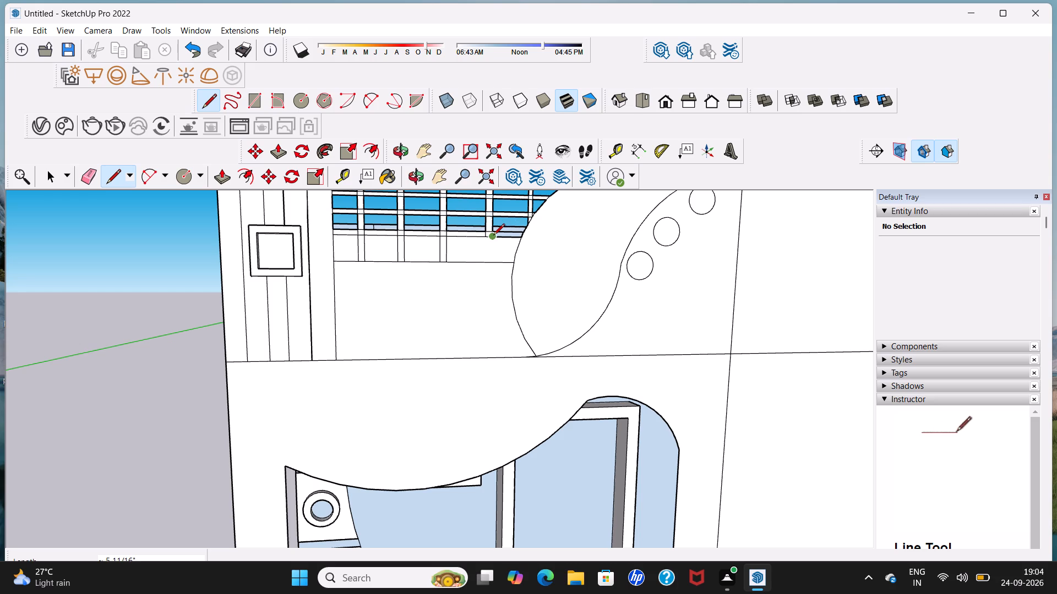
{"action": "left_click", "coordinate": [485, 240]}
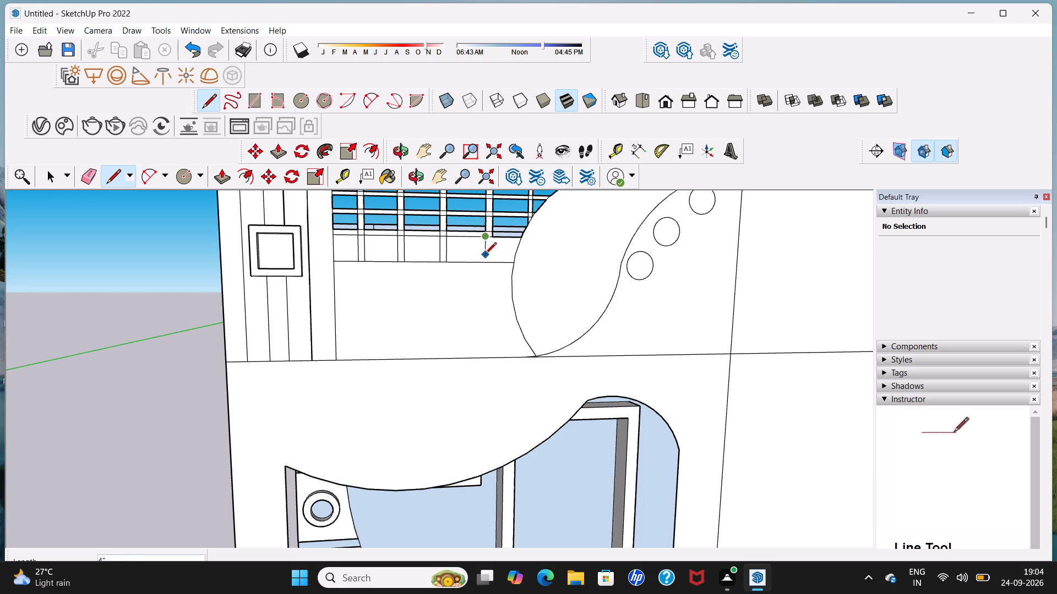
{"action": "left_click", "coordinate": [485, 261]}
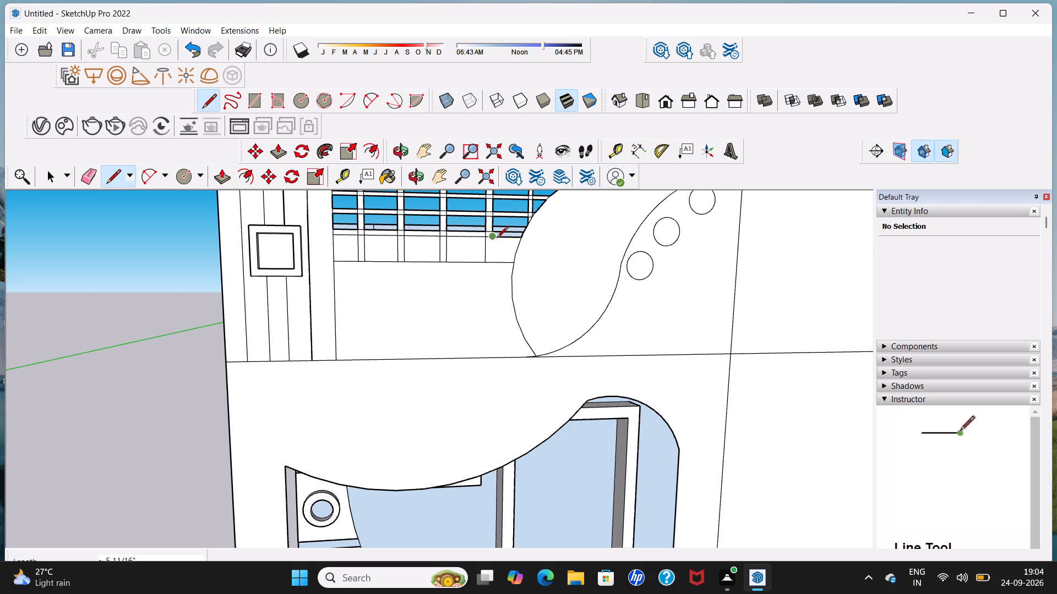
{"action": "left_click", "coordinate": [494, 240]}
{"action": "left_click", "coordinate": [495, 260]}
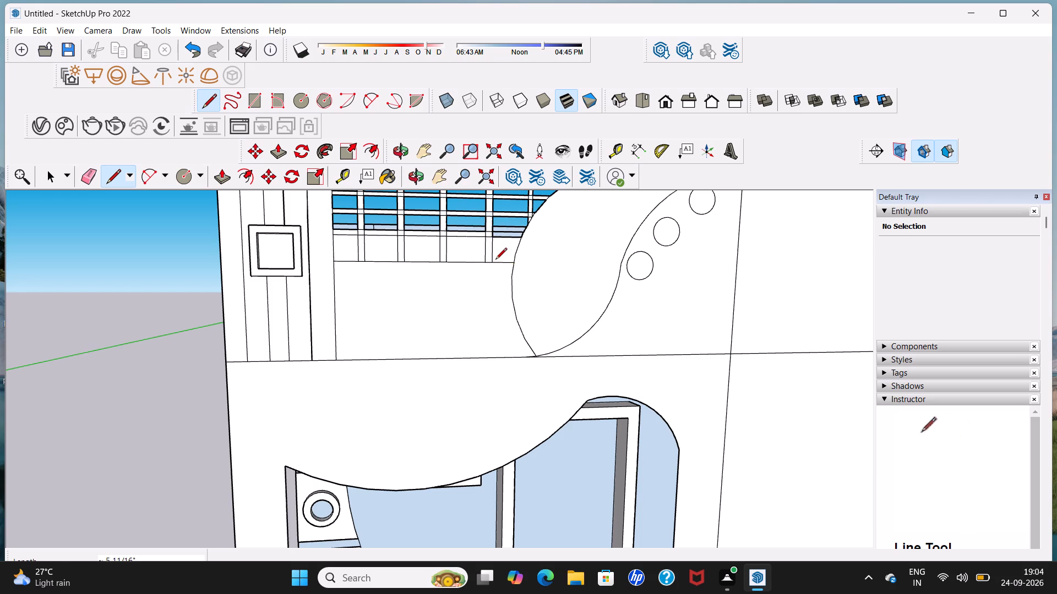
Delete the five faces between the extended upright bars in the strip to open the grid's bottom row.
{"action": "key", "text": "space"}
{"action": "left_click", "coordinate": [504, 249]}
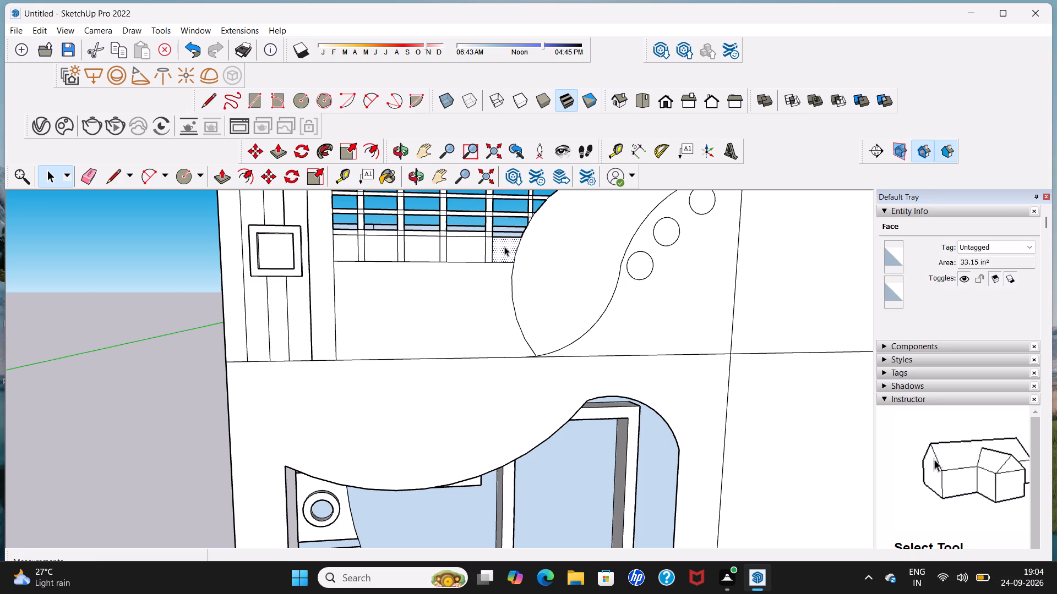
{"action": "key", "text": "Delete"}
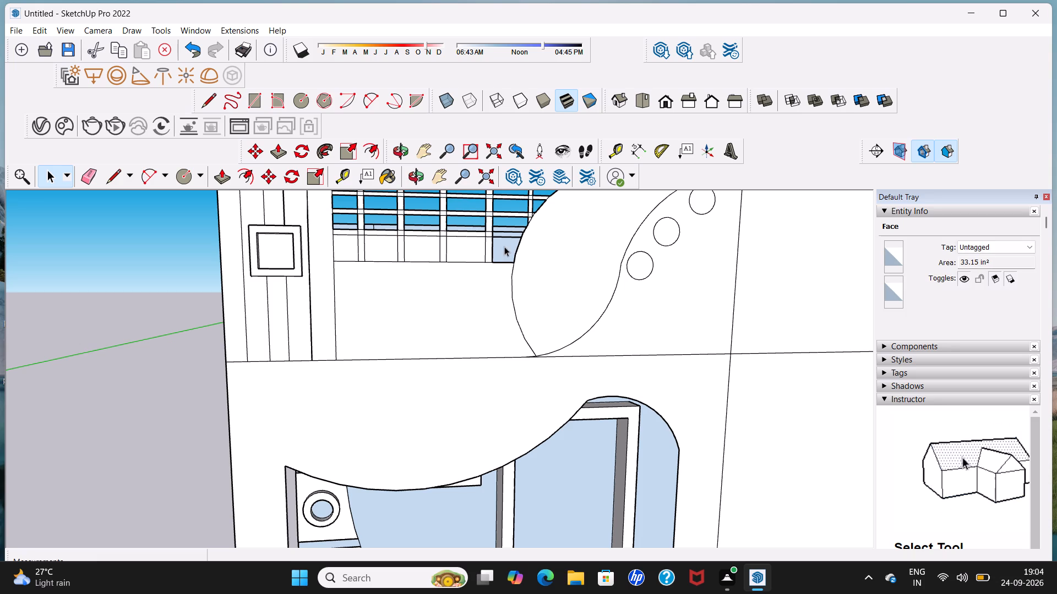
{"action": "scroll", "coordinate": [492, 231], "scroll_direction": "up", "scroll_amount": 3}
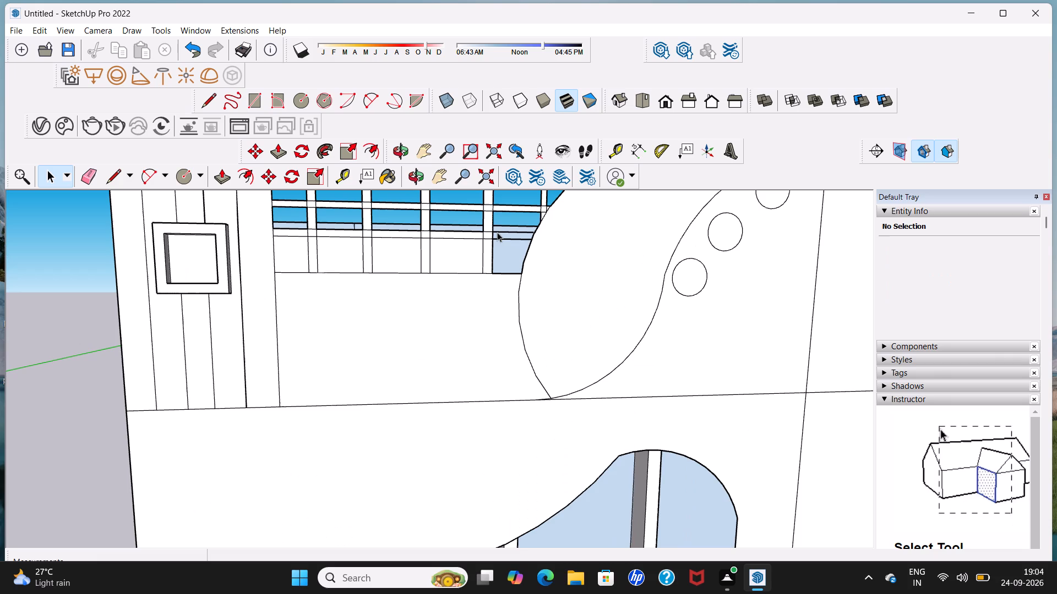
{"action": "middle_click_drag", "start_coordinate": [465, 226], "coordinate": [439, 243]}
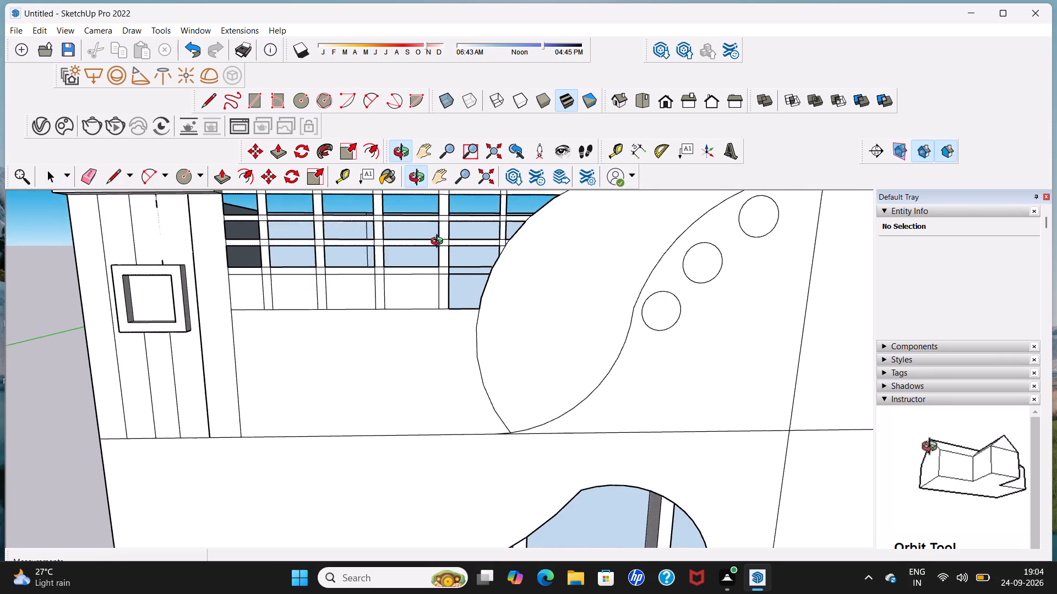
{"action": "middle_click_drag", "start_coordinate": [439, 243], "coordinate": [428, 243]}
{"action": "left_click", "coordinate": [400, 285]}
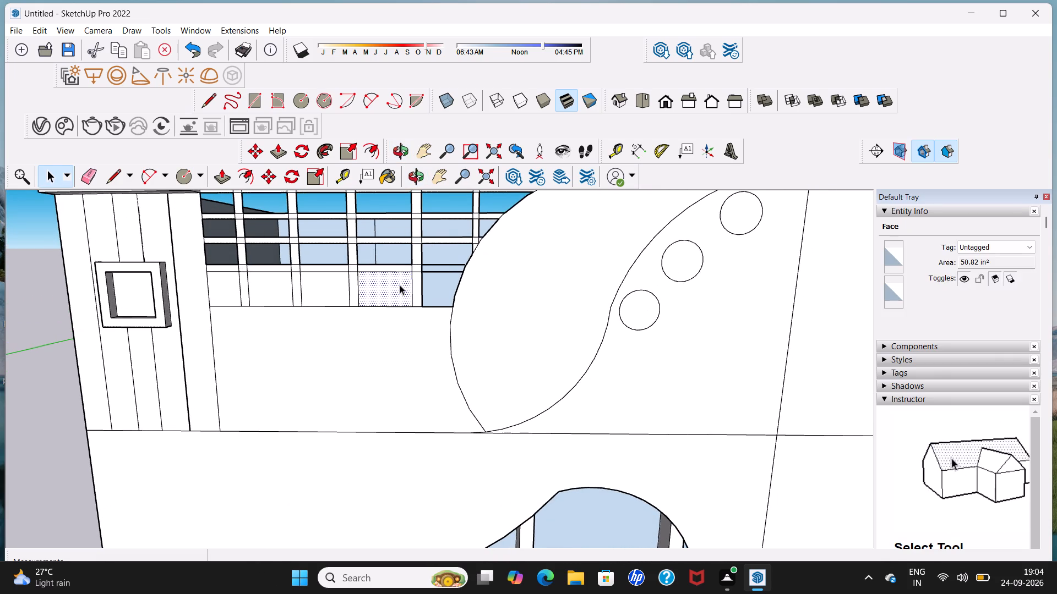
{"action": "key", "text": "Delete"}
{"action": "left_click", "coordinate": [331, 288]}
{"action": "key", "text": "Delete"}
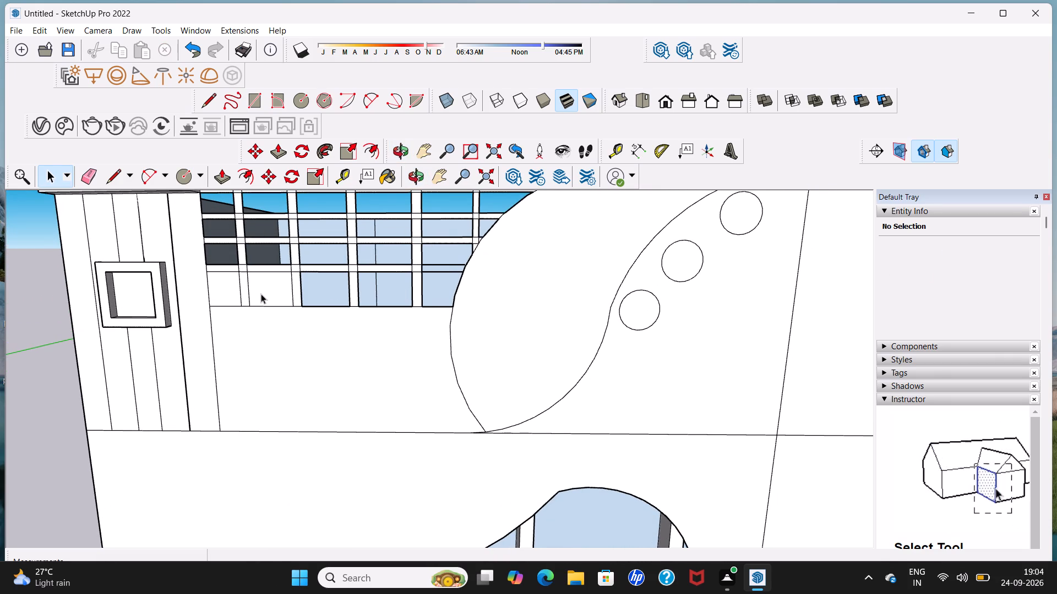
{"action": "left_click", "coordinate": [261, 294]}
{"action": "key", "text": "Delete"}
{"action": "left_click", "coordinate": [223, 288]}
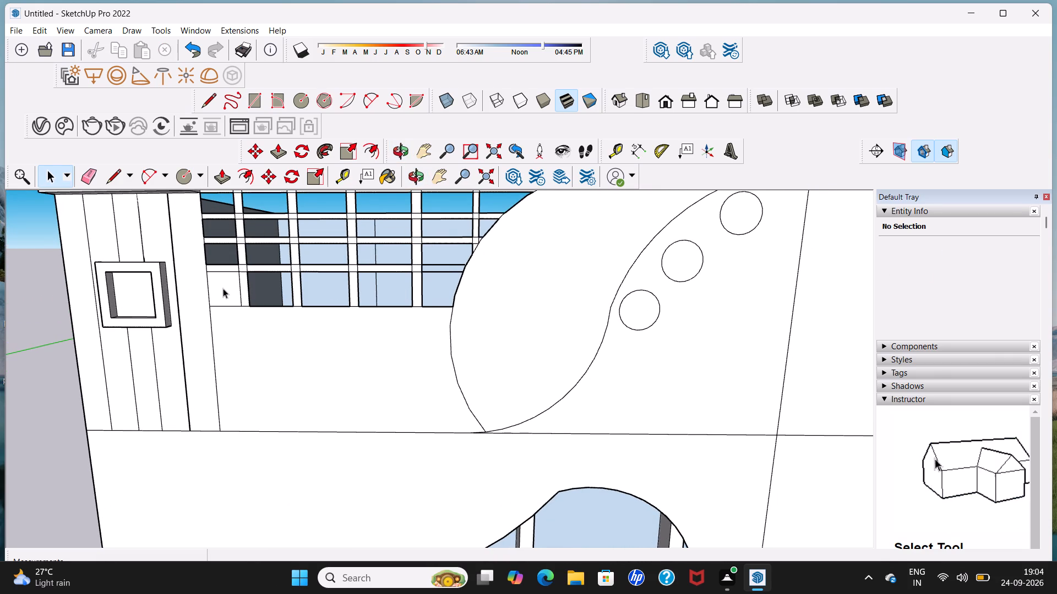
{"action": "key", "text": "Delete"}
Draw a narrow pair of vertical lines about 1' 9 7/8" long from beneath the grid's first upright bar down to the horizontal wall line.
{"action": "scroll", "coordinate": [227, 291], "scroll_direction": "down", "scroll_amount": 5}
{"action": "middle_click_drag", "start_coordinate": [240, 307], "coordinate": [299, 291]}
{"action": "middle_click_drag", "start_coordinate": [299, 291], "coordinate": [274, 289]}
{"action": "scroll", "coordinate": [274, 289], "scroll_direction": "up", "scroll_amount": 2}
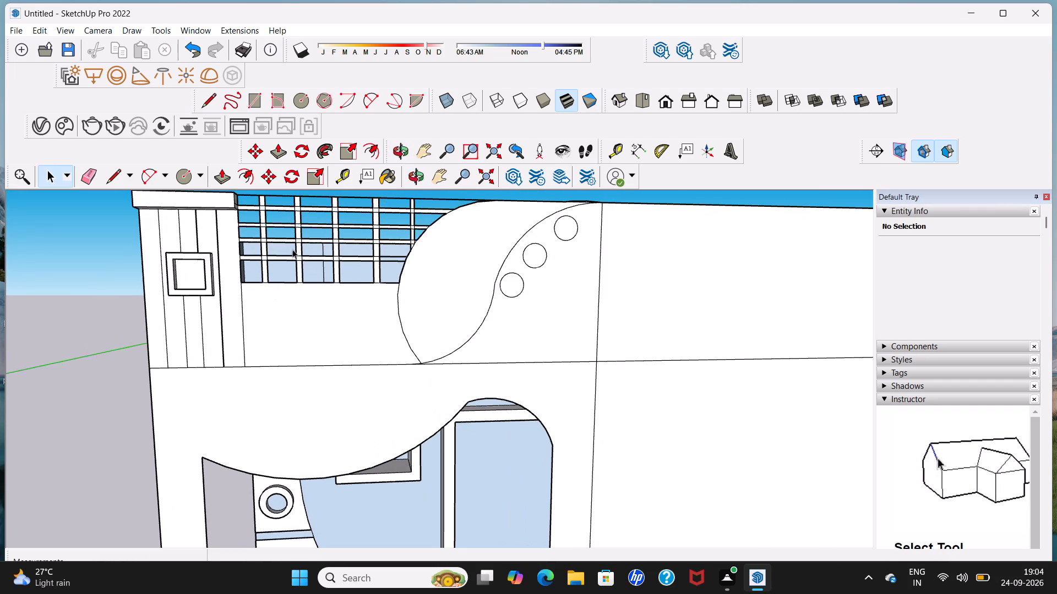
{"action": "left_click", "coordinate": [203, 103]}
{"action": "scroll", "coordinate": [257, 373], "scroll_direction": "down", "scroll_amount": 1}
{"action": "scroll", "coordinate": [248, 349], "scroll_direction": "up", "scroll_amount": 3}
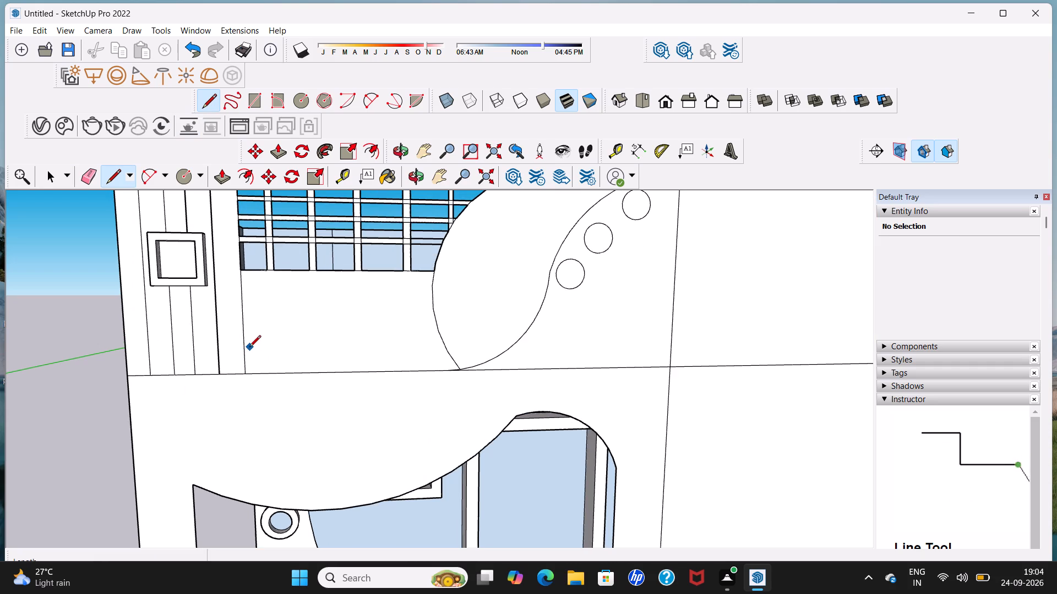
{"action": "scroll", "coordinate": [265, 299], "scroll_direction": "up", "scroll_amount": 2}
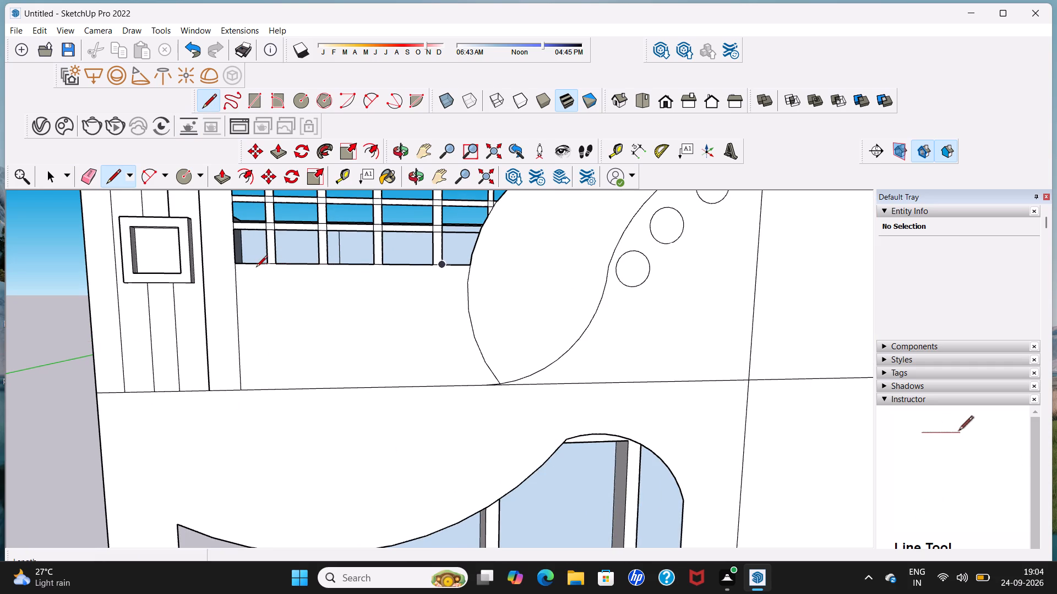
{"action": "scroll", "coordinate": [258, 267], "scroll_direction": "up", "scroll_amount": 4}
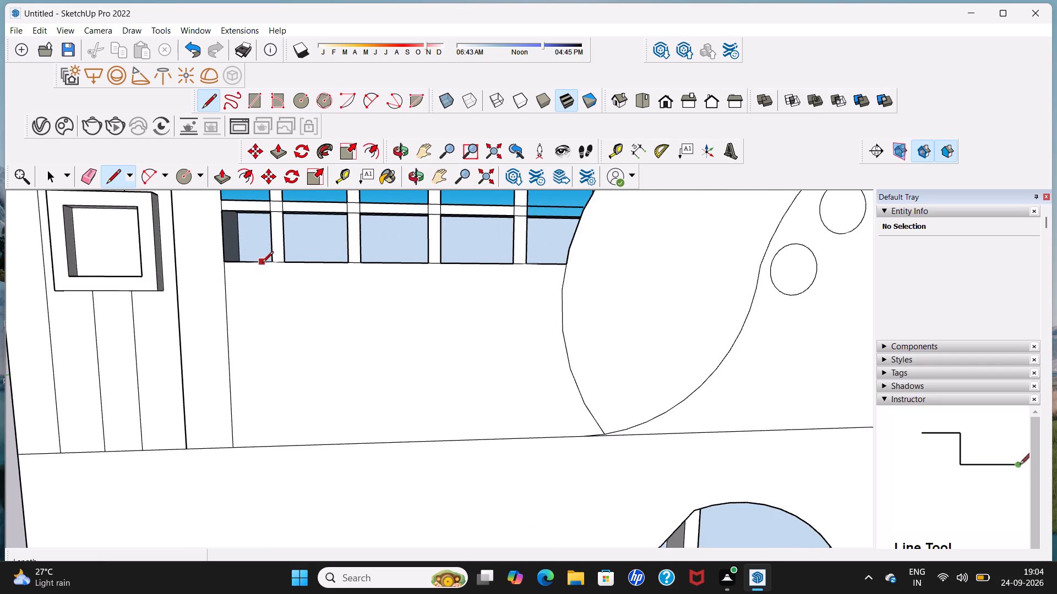
{"action": "left_click", "coordinate": [262, 263]}
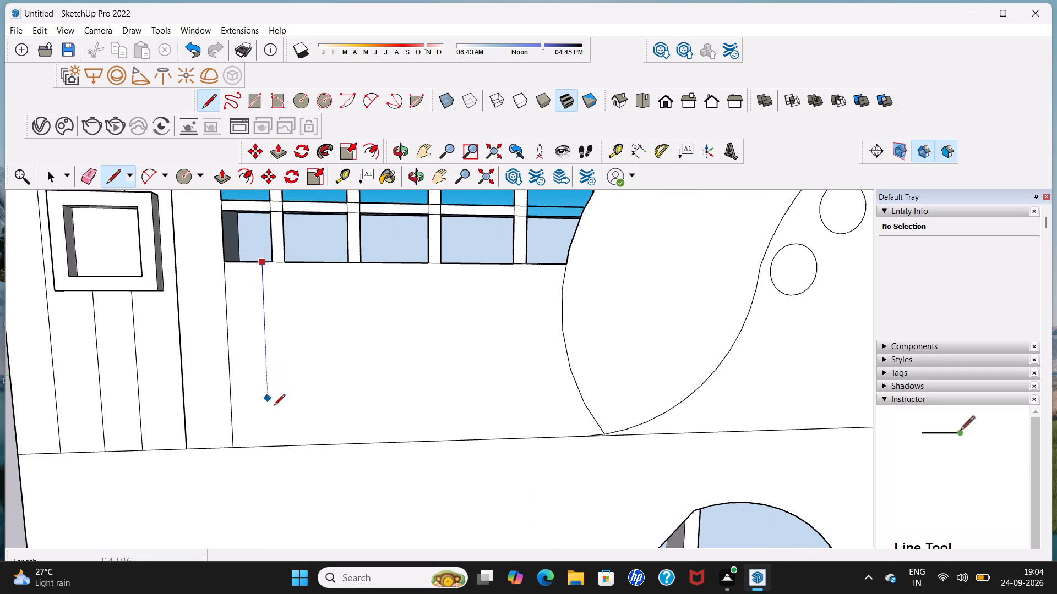
{"action": "left_click", "coordinate": [275, 443]}
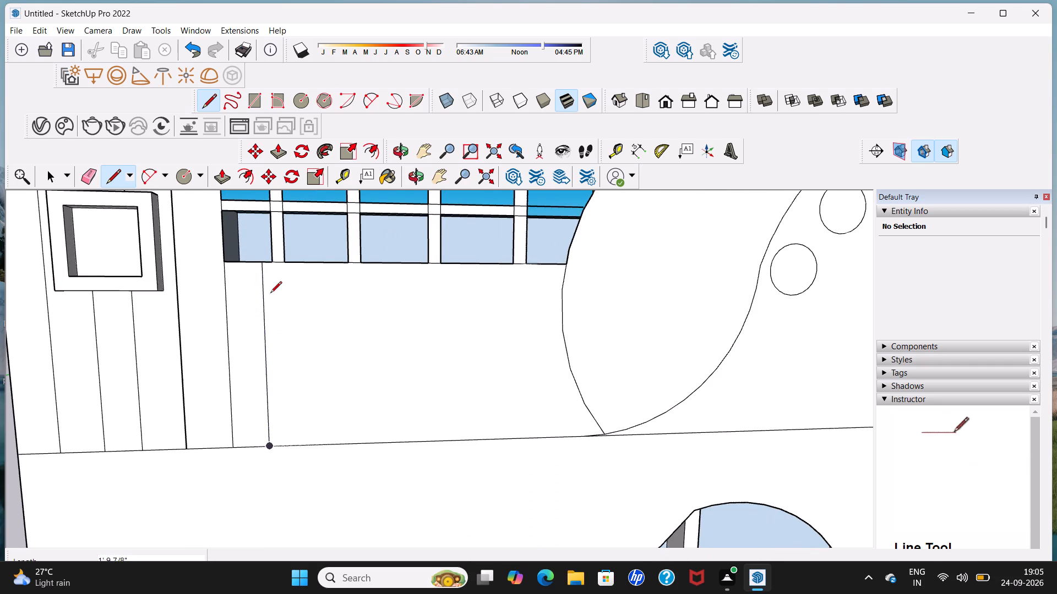
{"action": "left_click", "coordinate": [272, 265]}
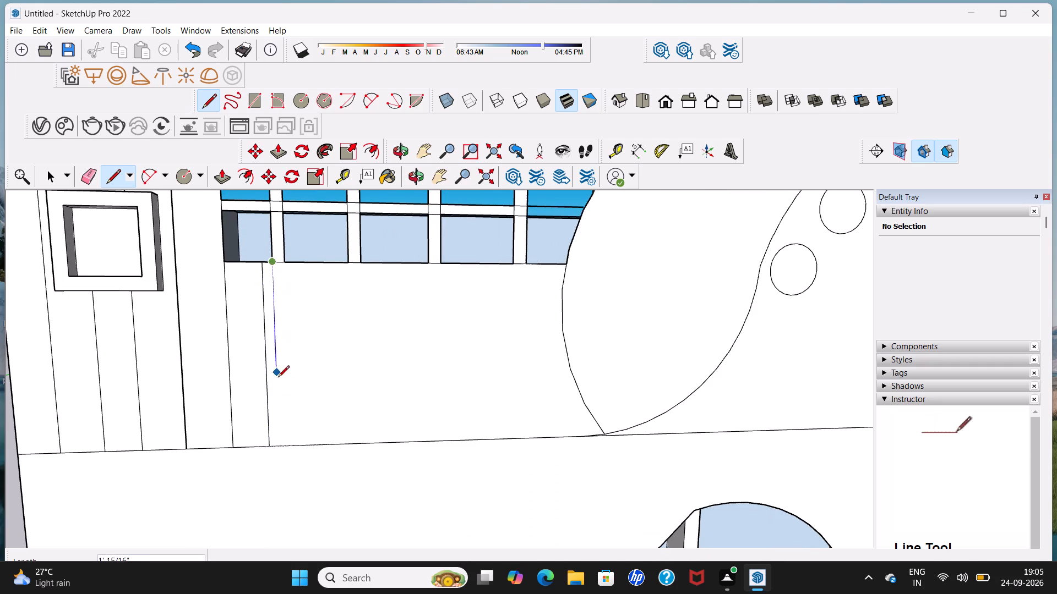
{"action": "left_click", "coordinate": [284, 450]}
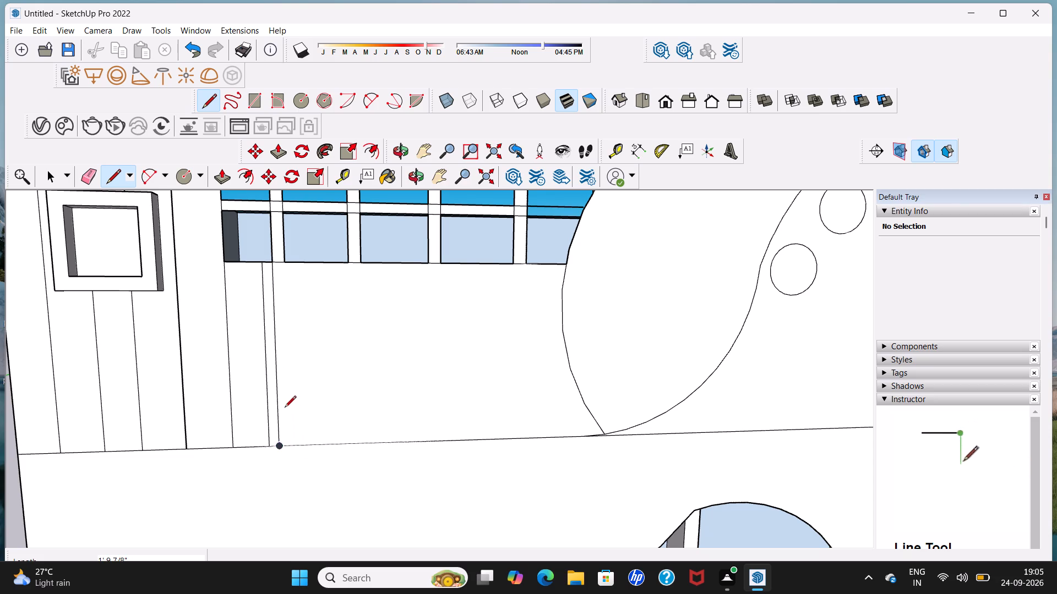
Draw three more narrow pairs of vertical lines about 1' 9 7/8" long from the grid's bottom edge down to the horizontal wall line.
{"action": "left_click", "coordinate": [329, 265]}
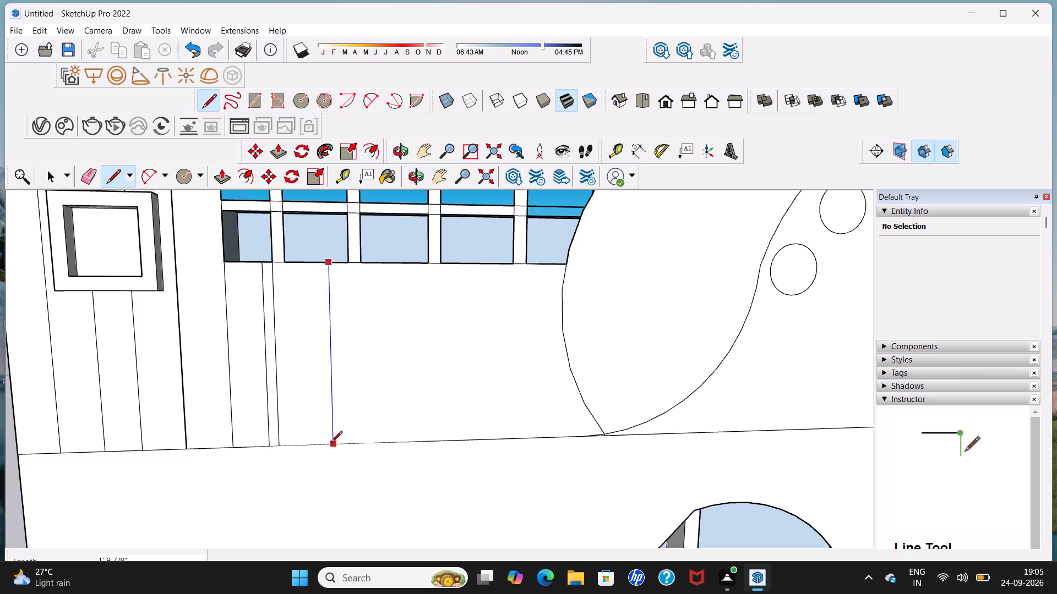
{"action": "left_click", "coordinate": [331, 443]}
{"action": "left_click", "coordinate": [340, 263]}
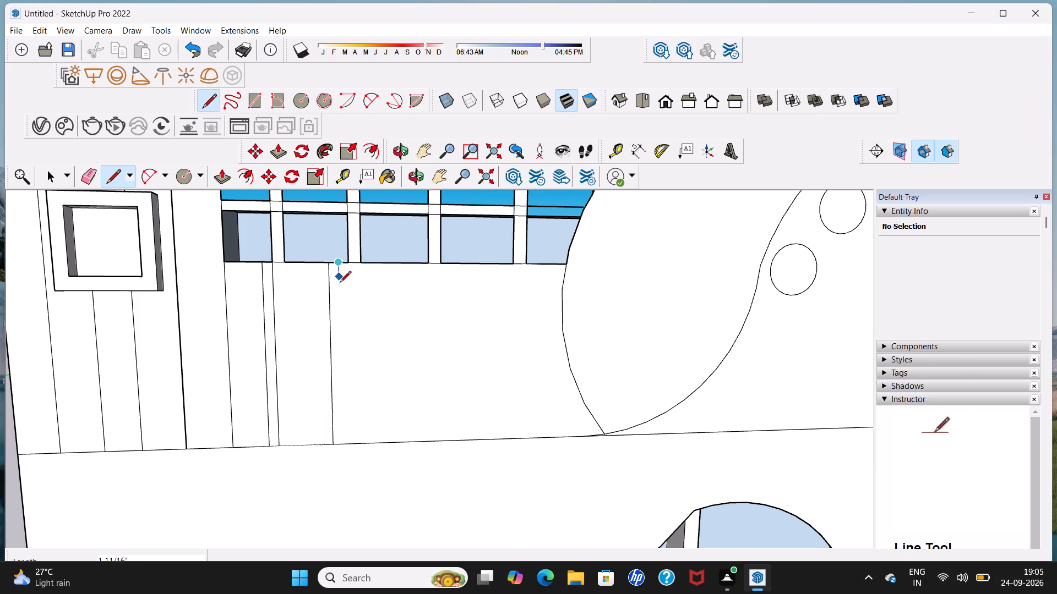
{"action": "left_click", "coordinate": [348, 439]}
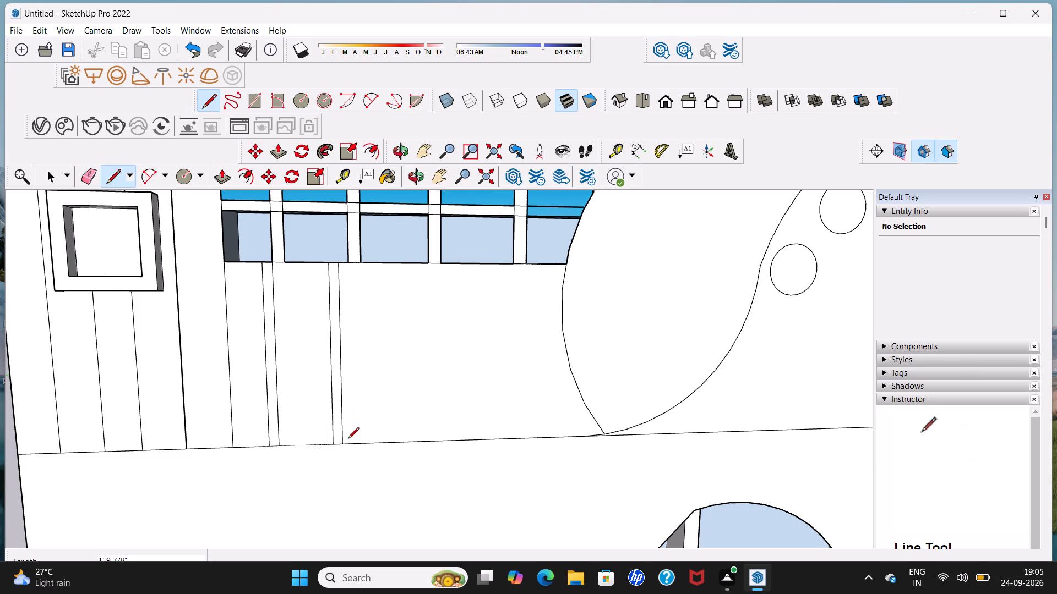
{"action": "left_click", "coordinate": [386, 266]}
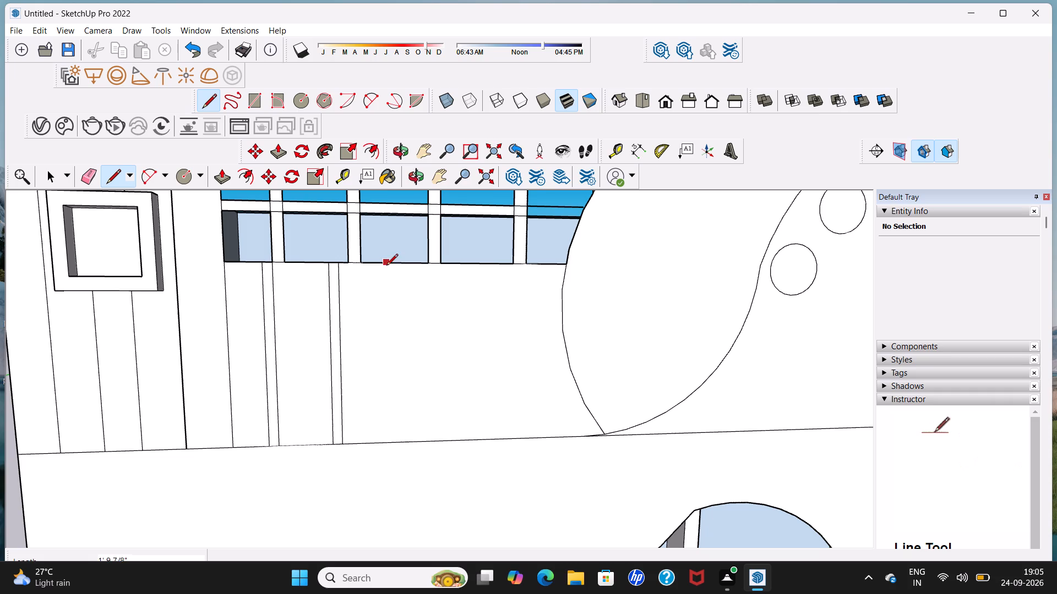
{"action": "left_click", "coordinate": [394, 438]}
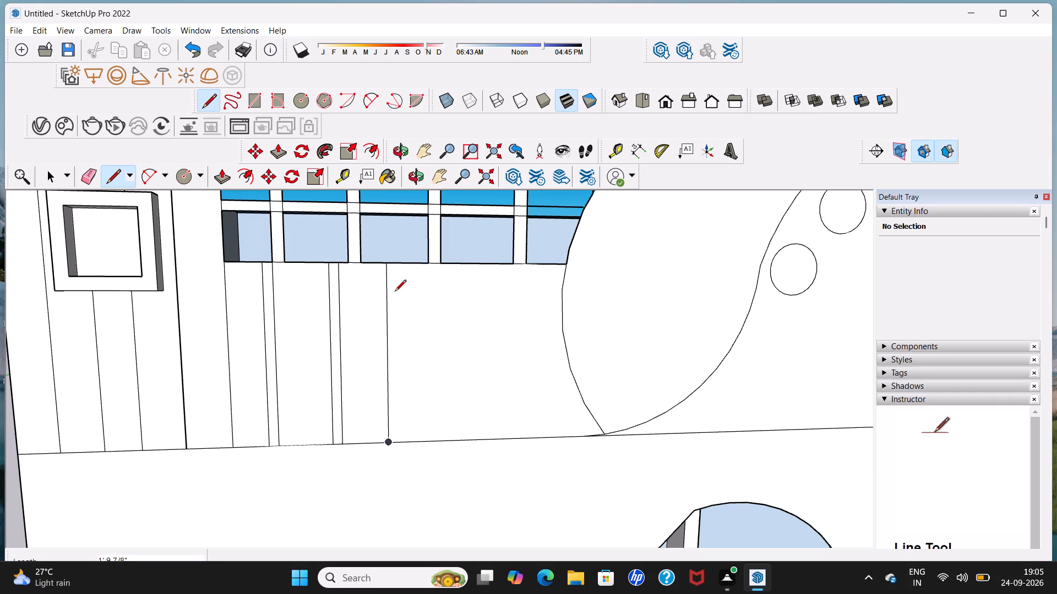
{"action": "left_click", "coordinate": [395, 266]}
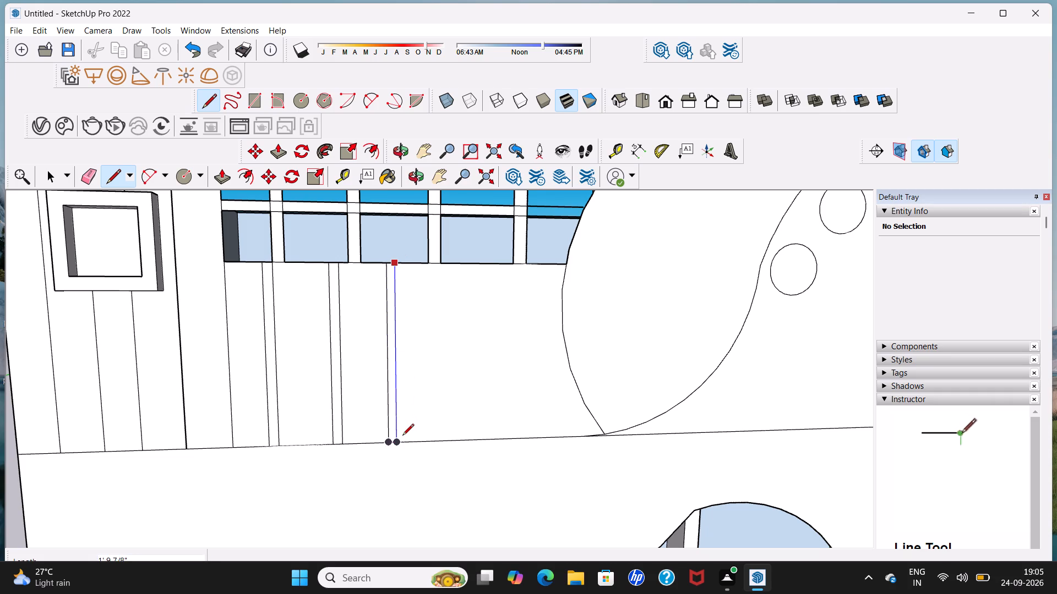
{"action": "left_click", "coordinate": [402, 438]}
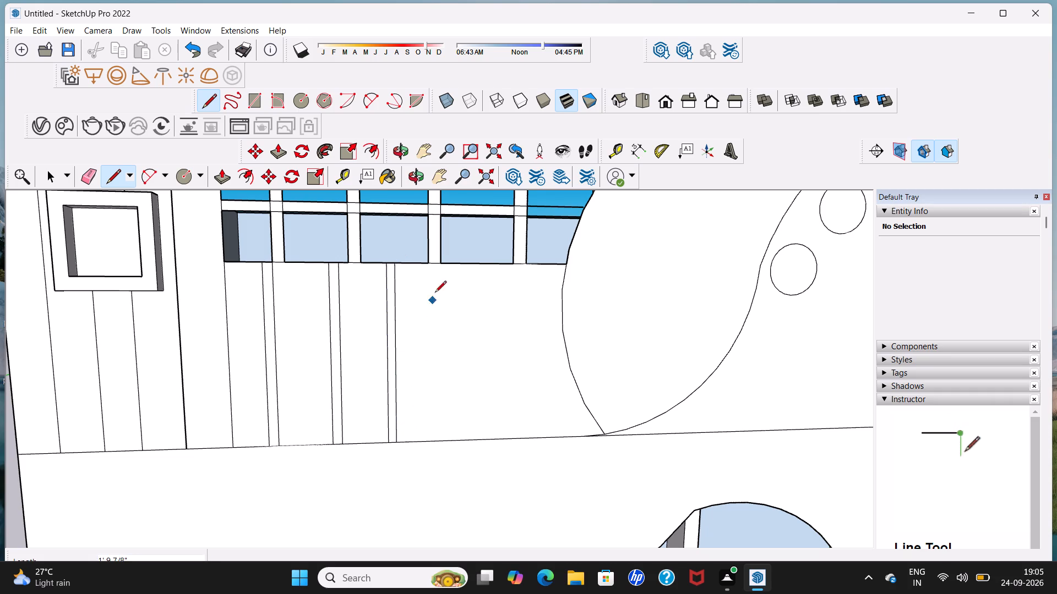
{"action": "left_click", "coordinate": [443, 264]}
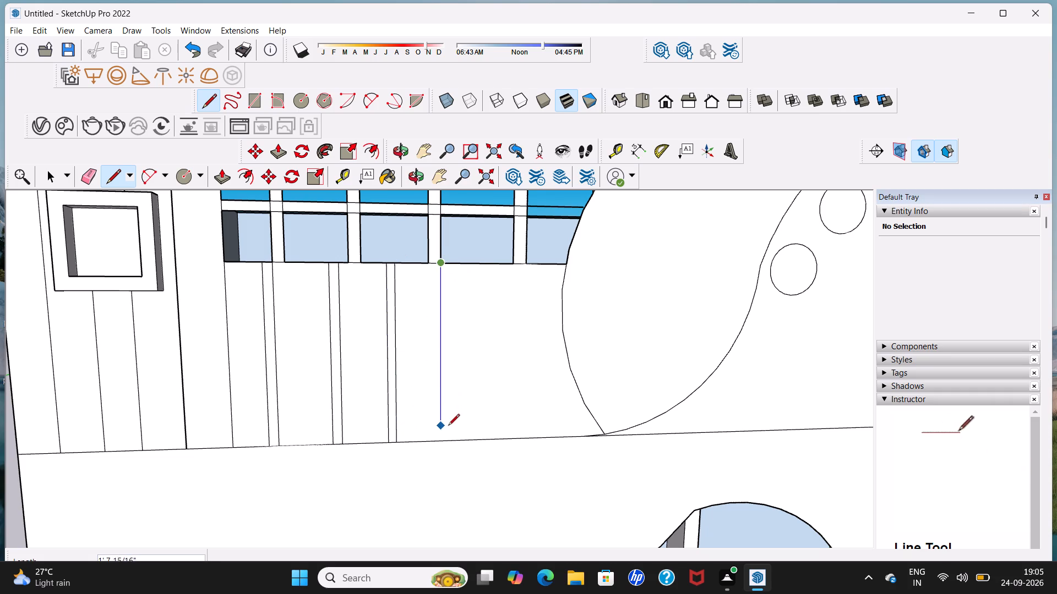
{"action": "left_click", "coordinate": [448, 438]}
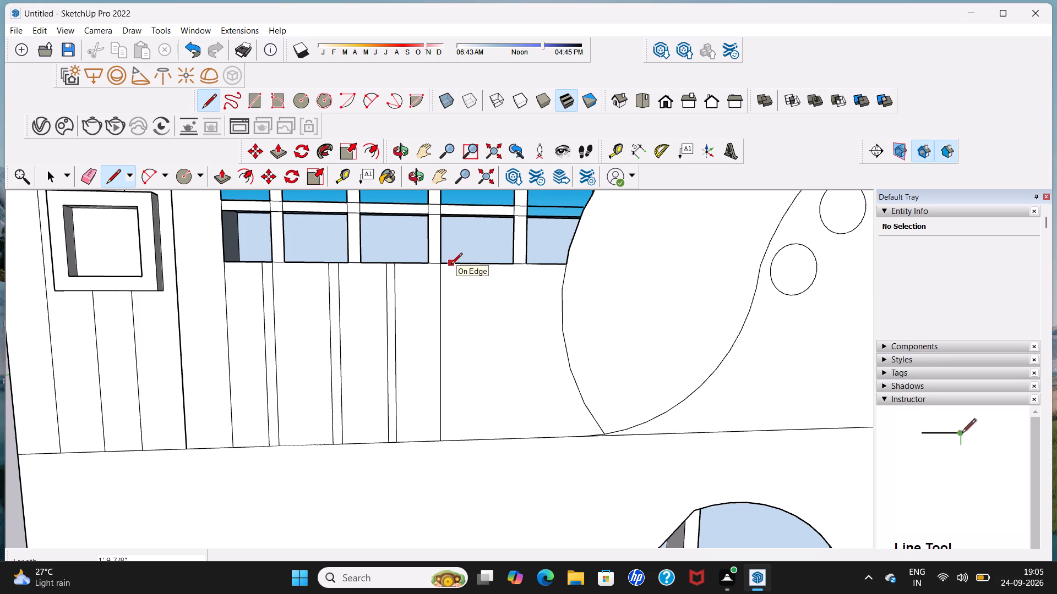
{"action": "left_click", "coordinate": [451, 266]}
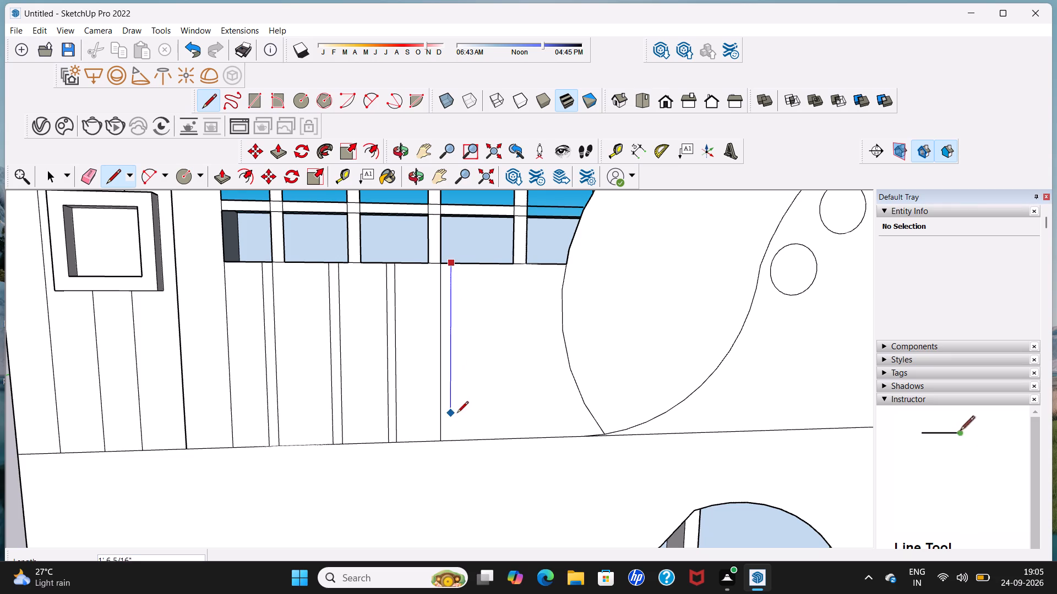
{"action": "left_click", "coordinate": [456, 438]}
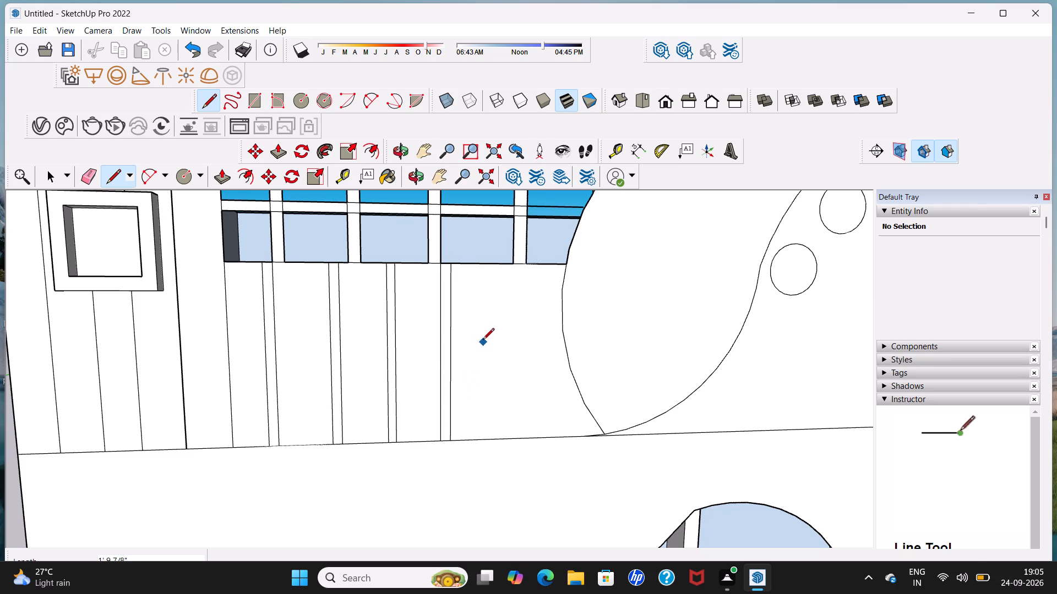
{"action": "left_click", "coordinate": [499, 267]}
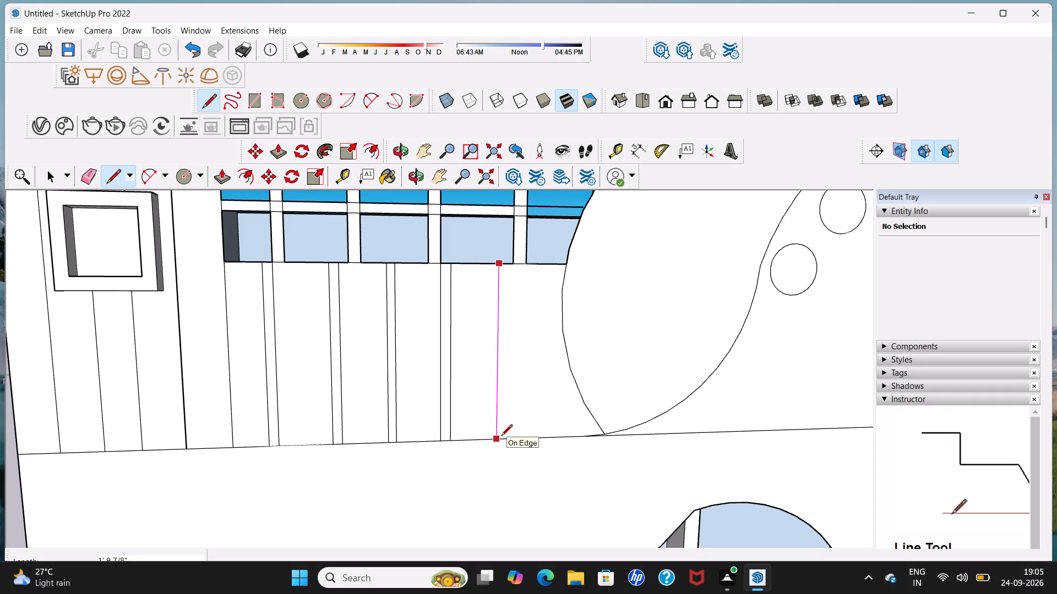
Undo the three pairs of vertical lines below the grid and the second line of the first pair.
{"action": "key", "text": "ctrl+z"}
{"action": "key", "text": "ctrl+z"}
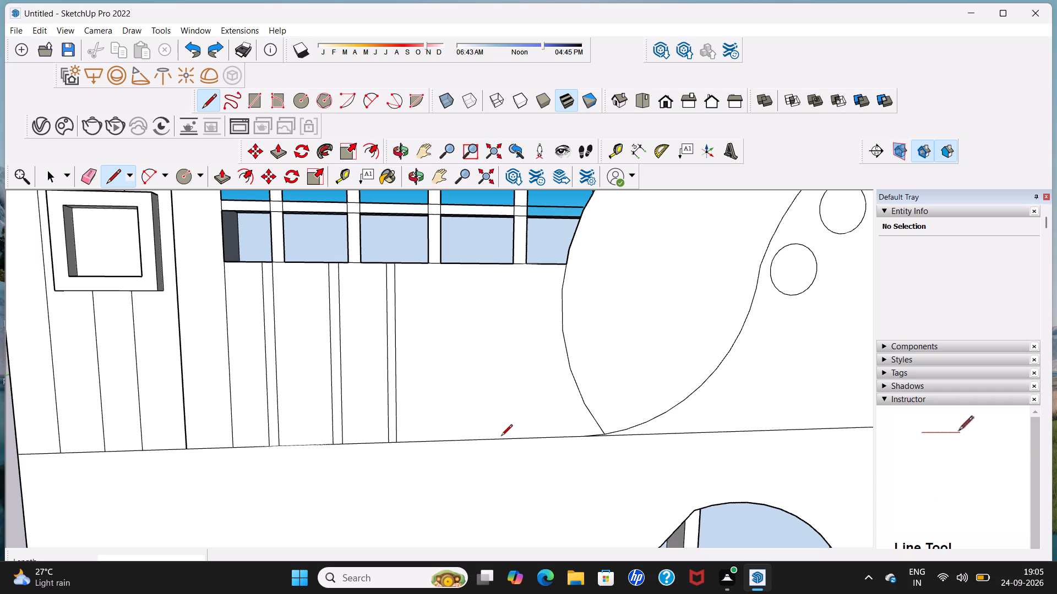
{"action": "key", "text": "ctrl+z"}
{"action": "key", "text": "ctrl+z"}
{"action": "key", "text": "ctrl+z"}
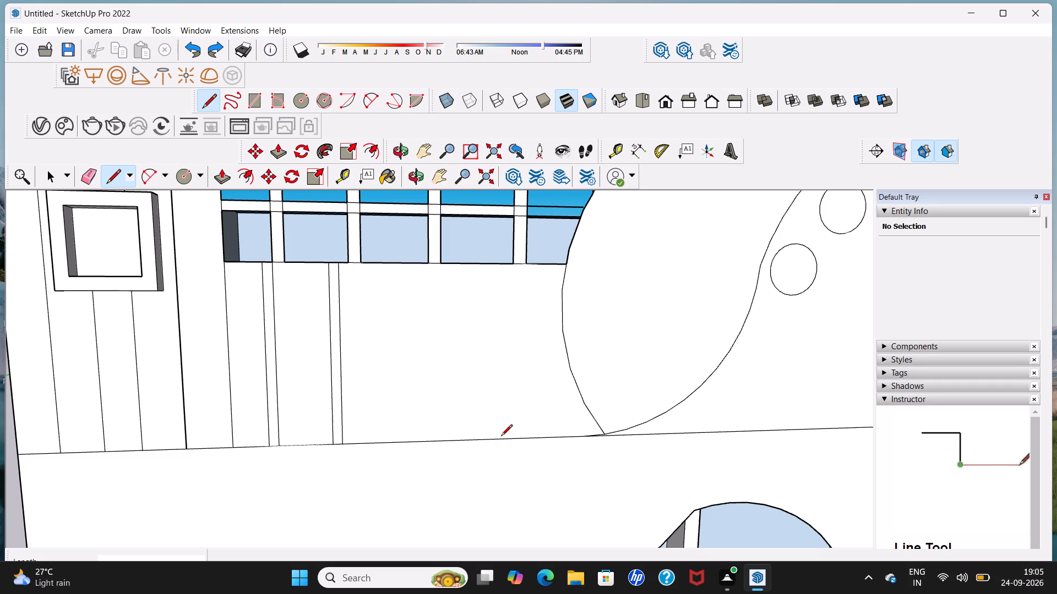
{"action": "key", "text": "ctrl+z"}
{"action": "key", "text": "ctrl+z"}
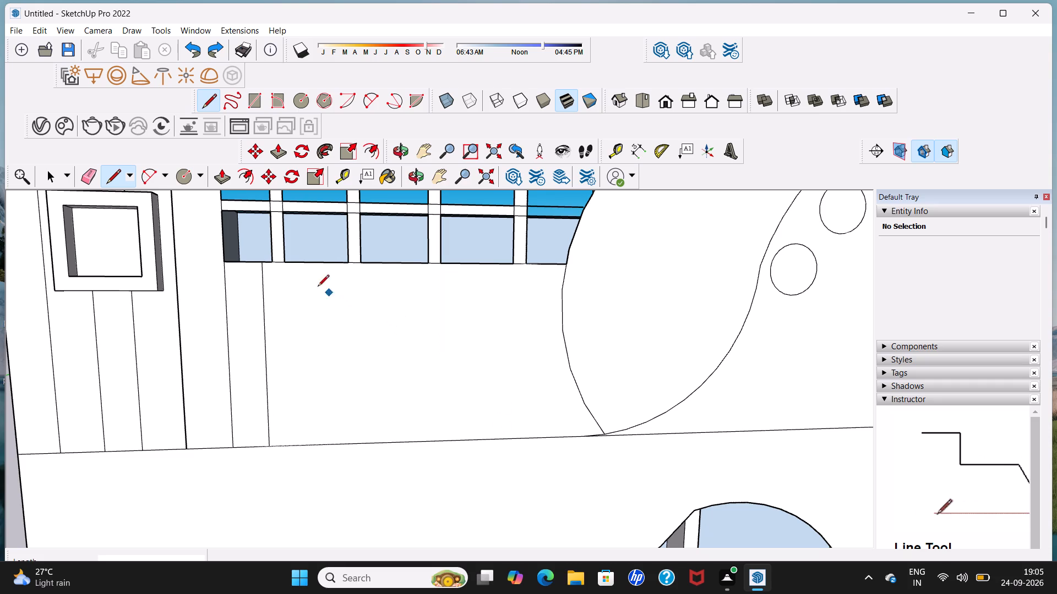
Draw the first pair's second vertical line about 1' 9 7/8" long from beneath the grid's first upright bar, slightly wider apart.
{"action": "scroll", "coordinate": [279, 267], "scroll_direction": "up", "scroll_amount": 2}
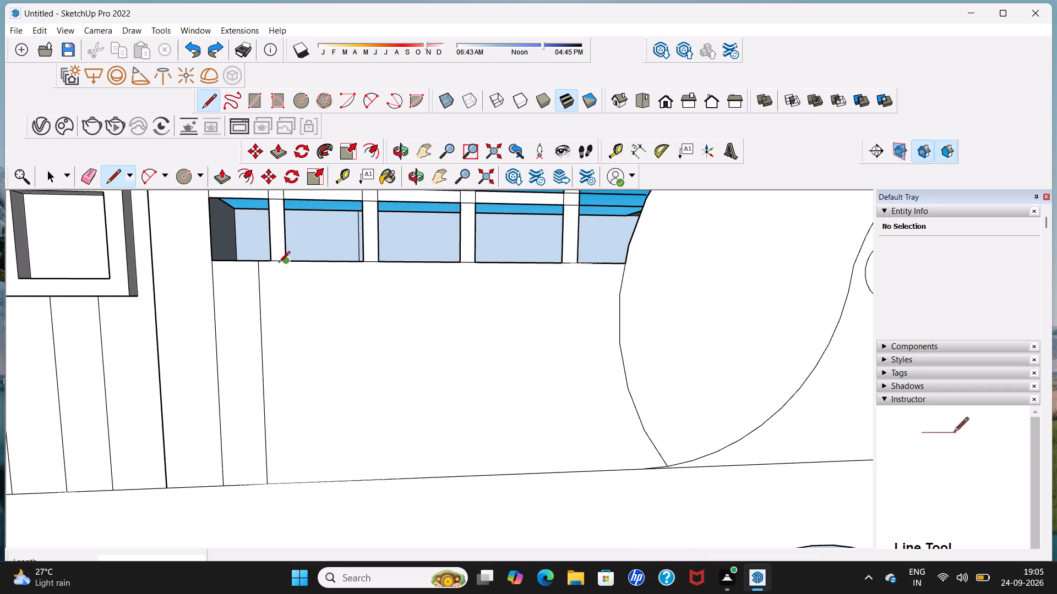
{"action": "scroll", "coordinate": [279, 263], "scroll_direction": "up", "scroll_amount": 3}
{"action": "left_click", "coordinate": [279, 262]}
{"action": "scroll", "coordinate": [286, 360], "scroll_direction": "up", "scroll_amount": 1}
{"action": "scroll", "coordinate": [286, 360], "scroll_direction": "down", "scroll_amount": 6}
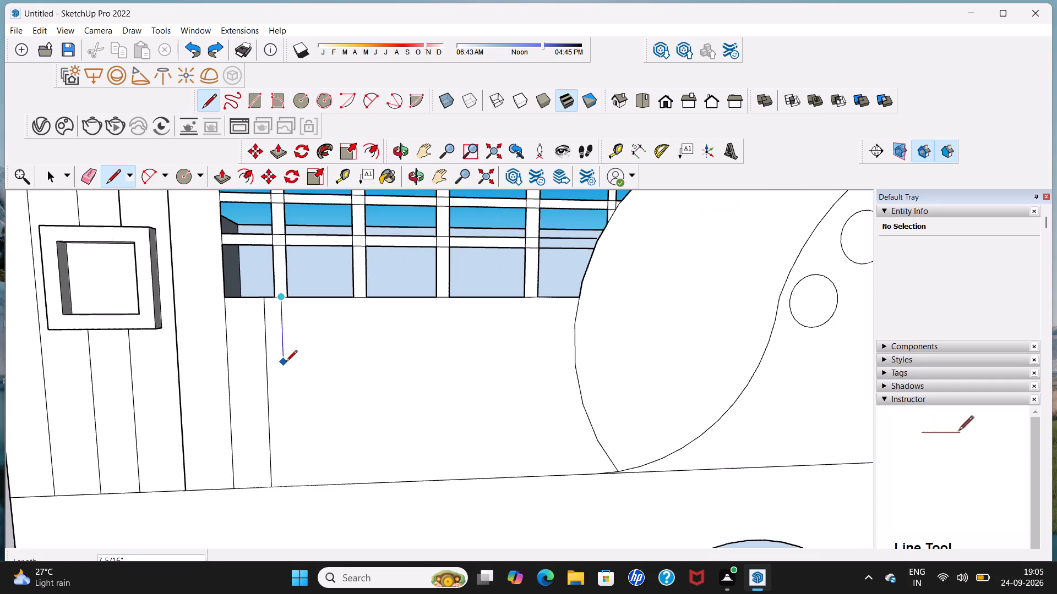
{"action": "left_click", "coordinate": [286, 483]}
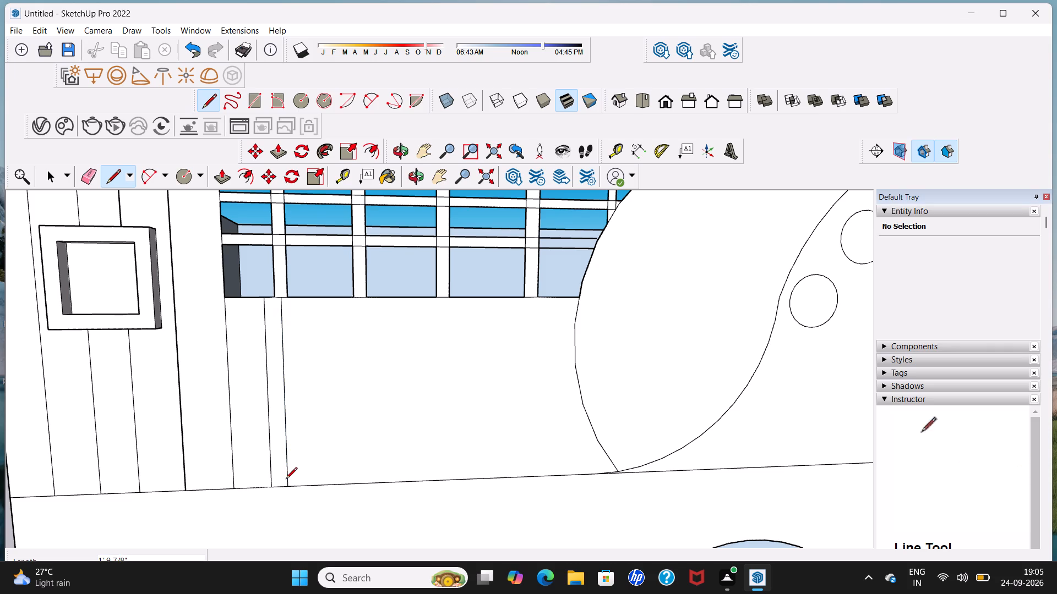
Draw a second pair of vertical lines about 1' 9 7/8" long from just before the grid's second upright bar down to the wall line.
{"action": "left_click", "coordinate": [329, 299]}
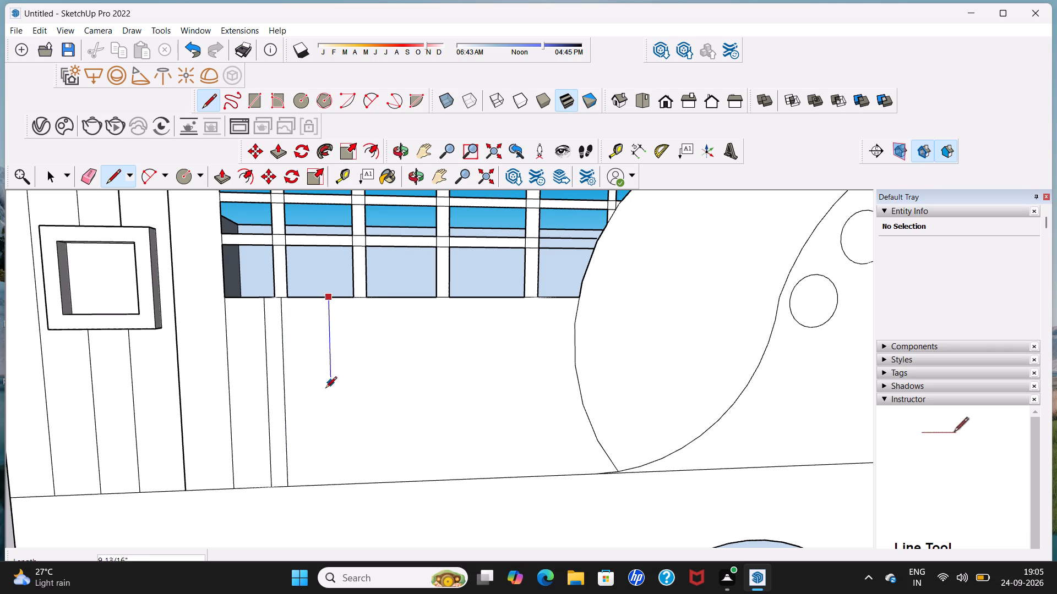
{"action": "left_click", "coordinate": [329, 482]}
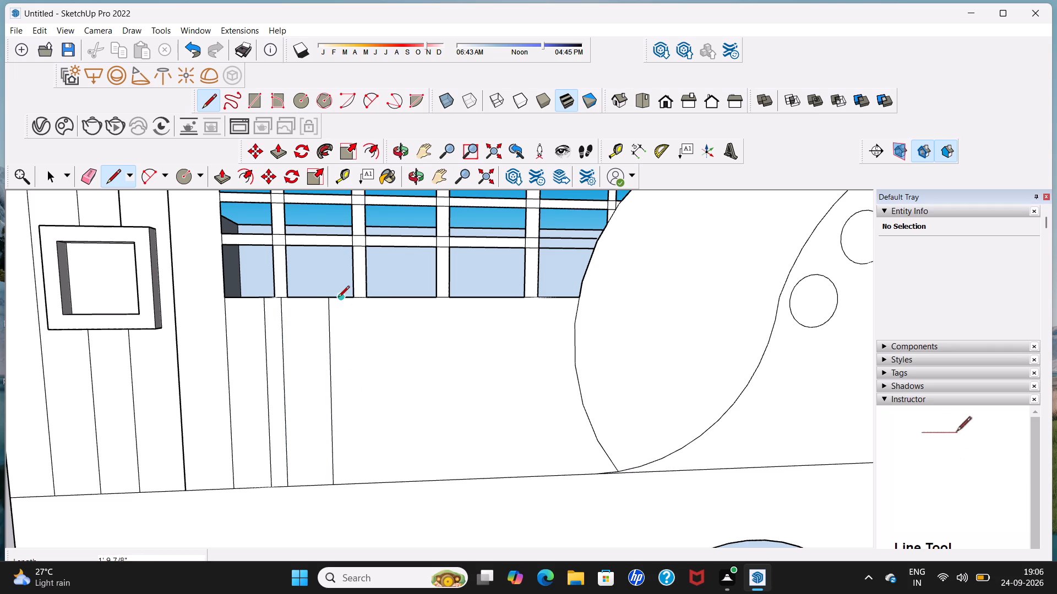
{"action": "scroll", "coordinate": [345, 297], "scroll_direction": "up", "scroll_amount": 3}
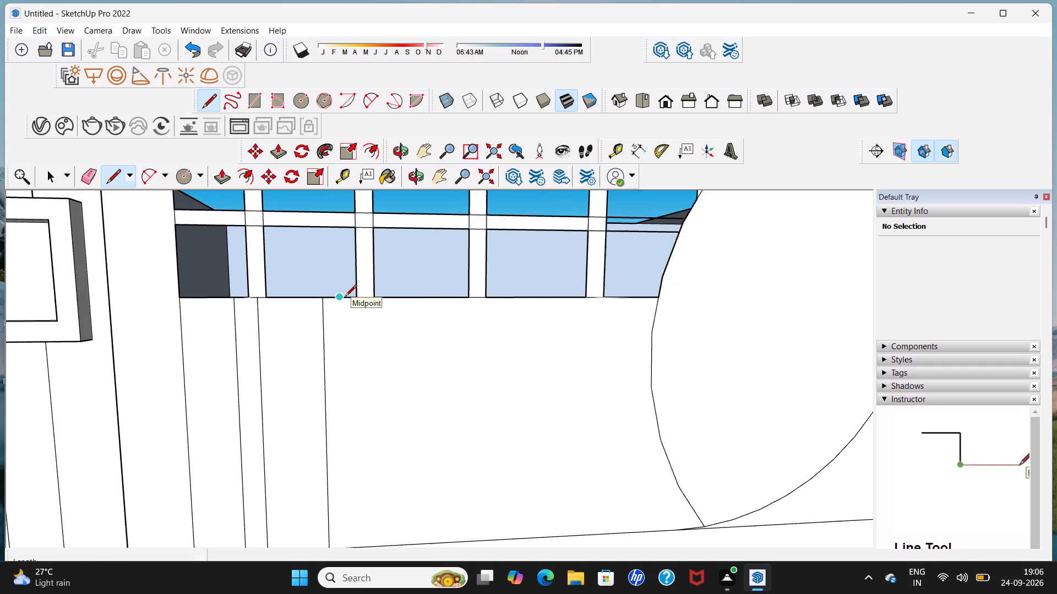
{"action": "scroll", "coordinate": [346, 300], "scroll_direction": "up", "scroll_amount": 3}
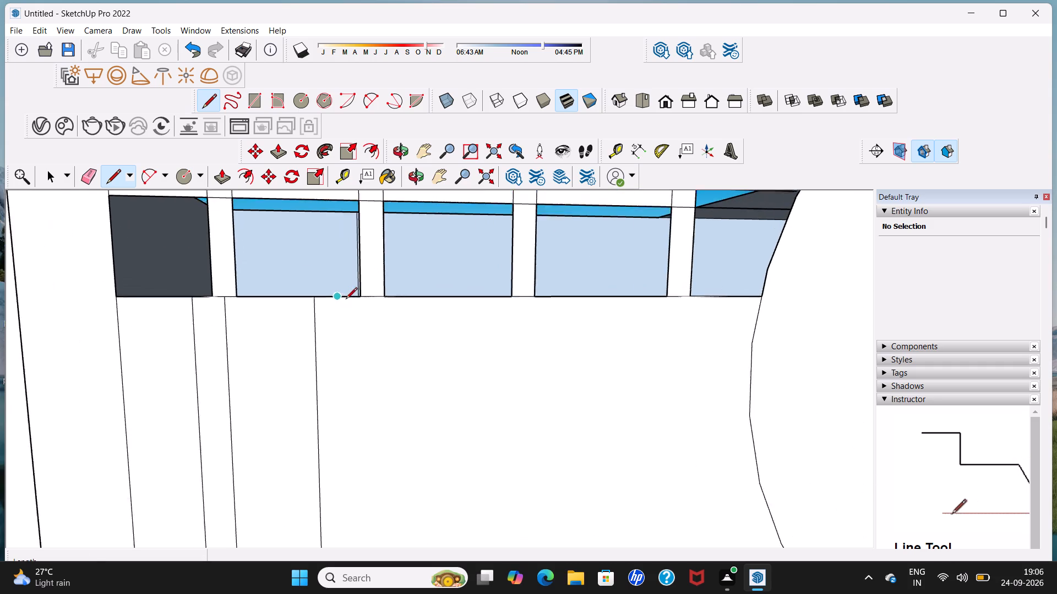
{"action": "scroll", "coordinate": [346, 300], "scroll_direction": "up", "scroll_amount": 1}
{"action": "left_click", "coordinate": [344, 298]}
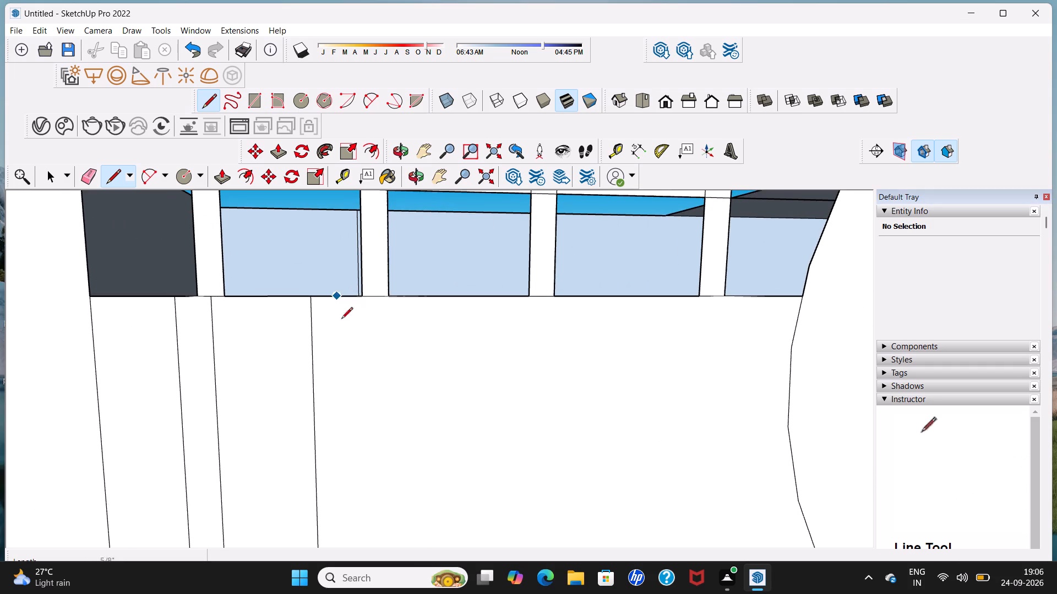
{"action": "key", "text": "space"}
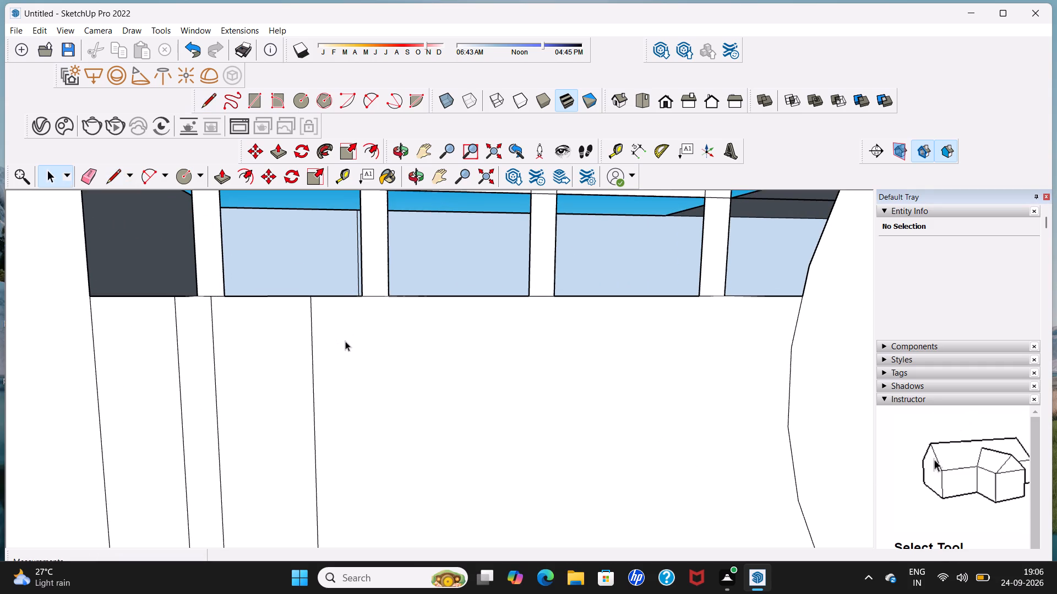
{"action": "left_click", "coordinate": [208, 105]}
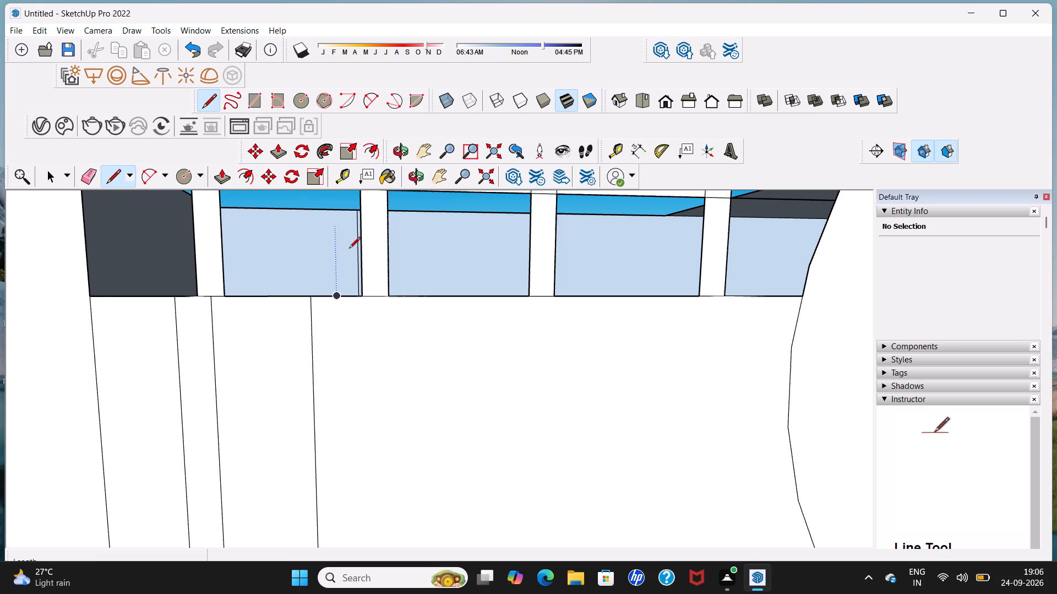
{"action": "left_click", "coordinate": [346, 296]}
{"action": "scroll", "coordinate": [348, 328], "scroll_direction": "down", "scroll_amount": 7}
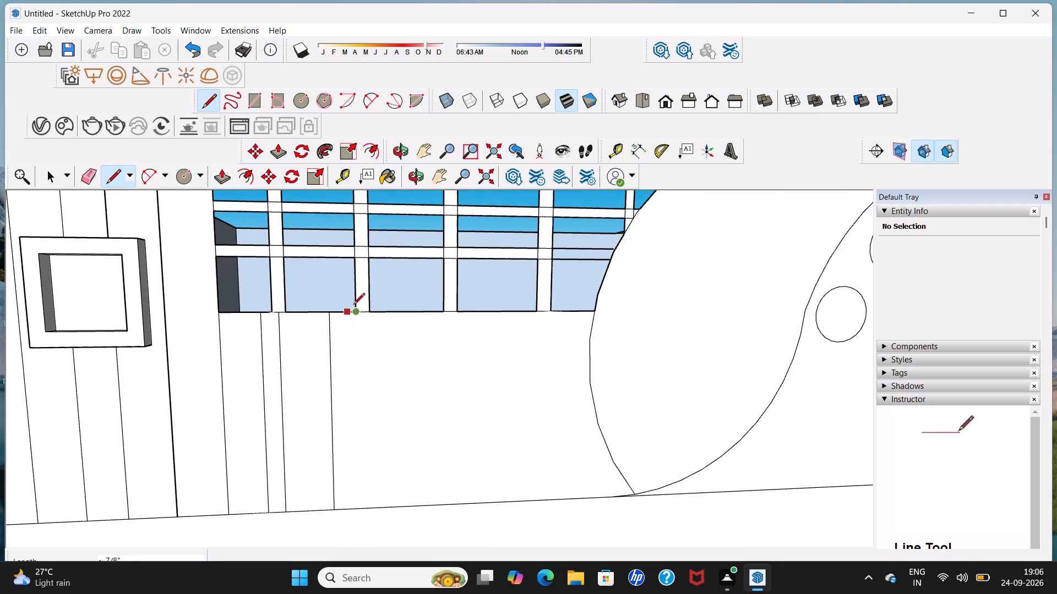
{"action": "scroll", "coordinate": [346, 409], "scroll_direction": "down", "scroll_amount": 2}
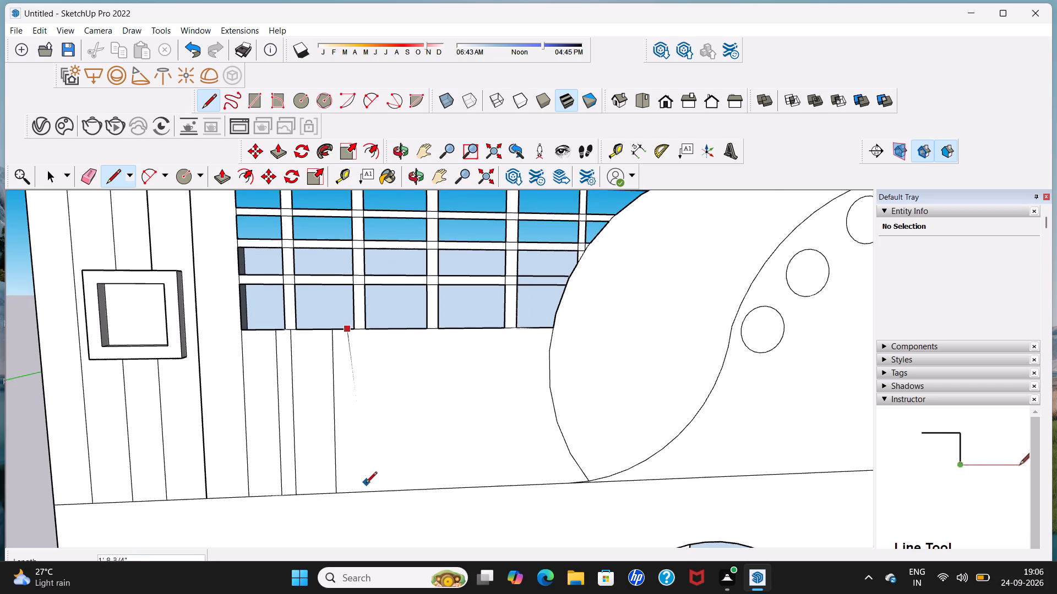
{"action": "left_click", "coordinate": [354, 487]}
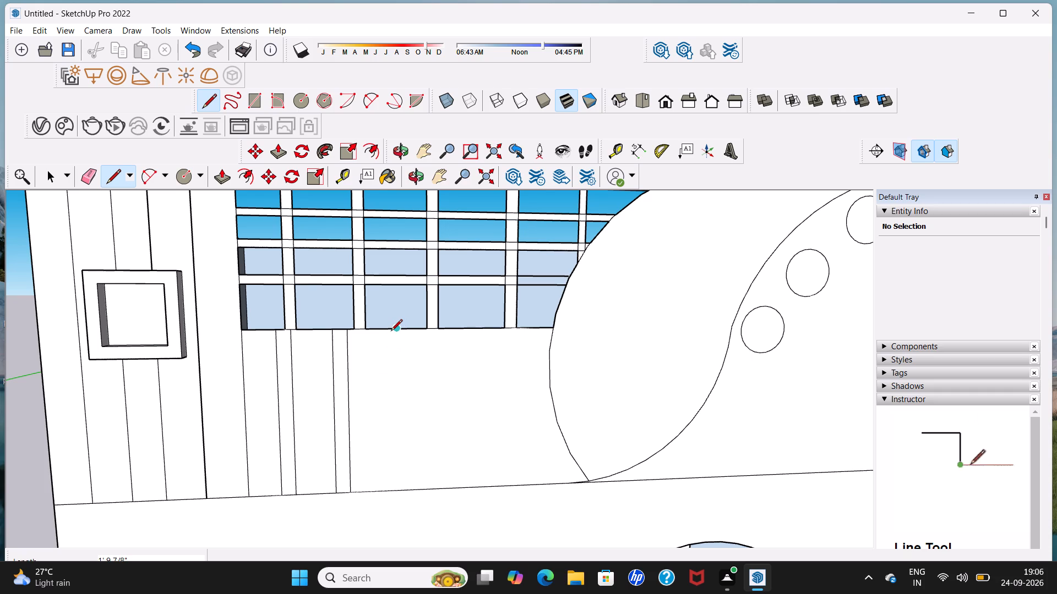
Draw a third pair of vertical lines about 1' 9 7/8" long from beneath the grid's third bottom opening down to the wall line.
{"action": "scroll", "coordinate": [391, 332], "scroll_direction": "up", "scroll_amount": 2}
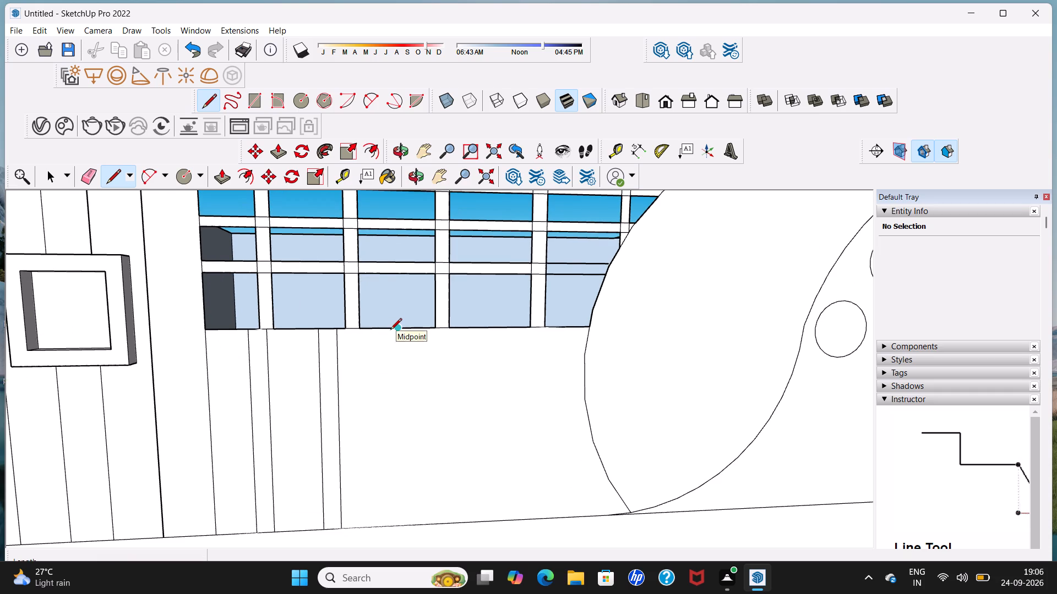
{"action": "left_click", "coordinate": [388, 331]}
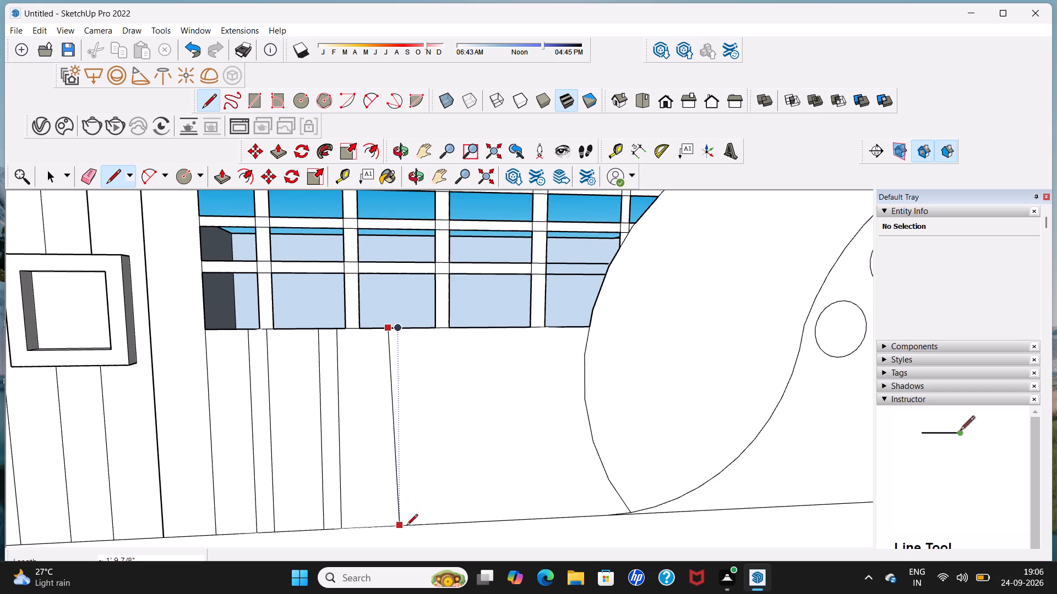
{"action": "left_click", "coordinate": [395, 526]}
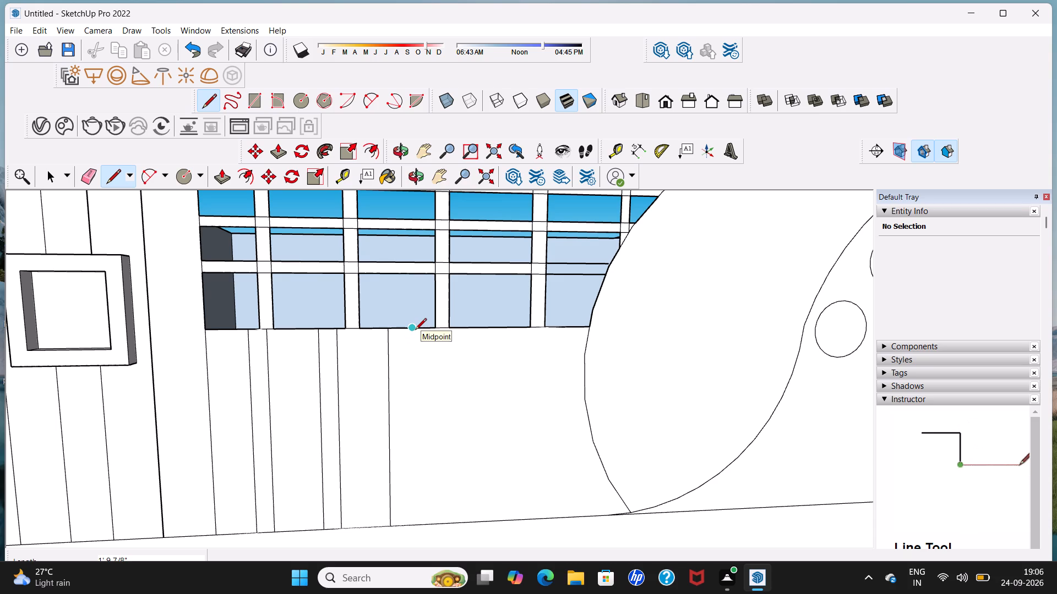
{"action": "left_click", "coordinate": [415, 331]}
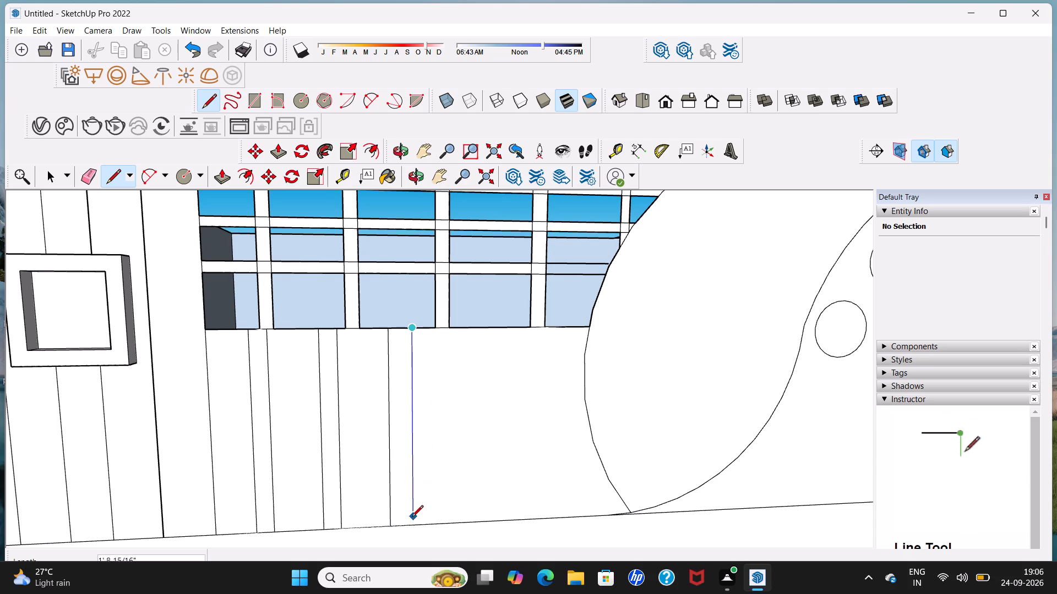
{"action": "left_click", "coordinate": [412, 524]}
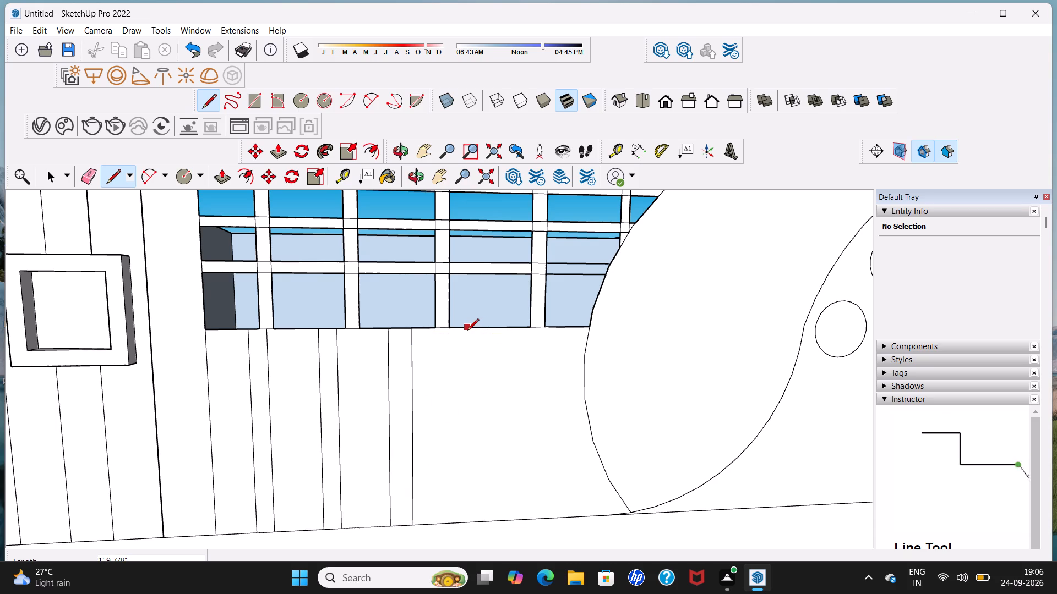
Draw a fourth pair of vertical lines about 1' 9 7/8" long from beneath the grid's fourth bottom opening down to the wall line.
{"action": "left_click", "coordinate": [467, 331]}
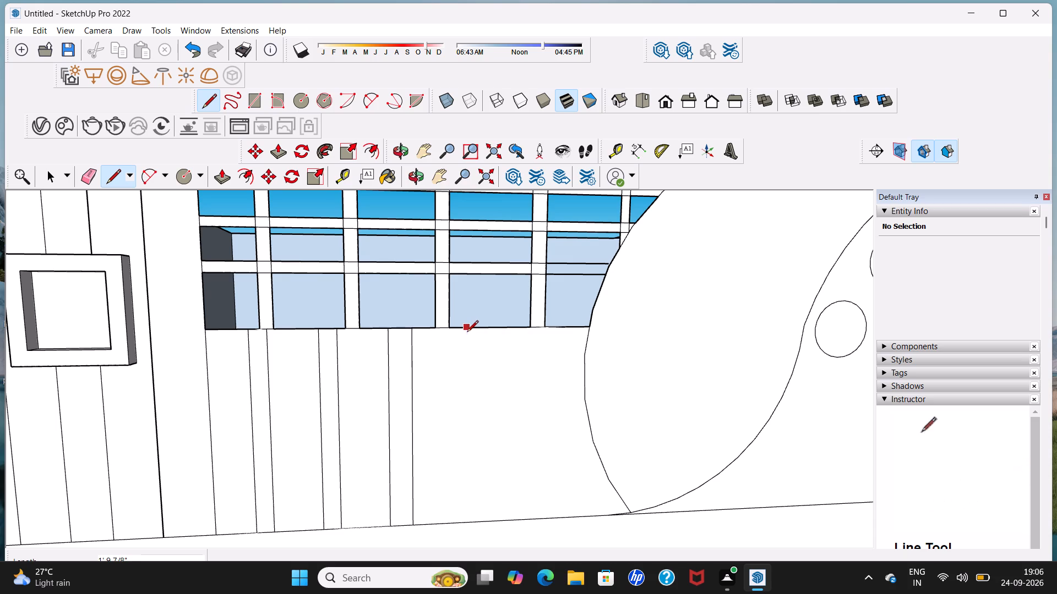
{"action": "left_click_drag", "start_coordinate": [465, 520], "coordinate": [465, 515]}
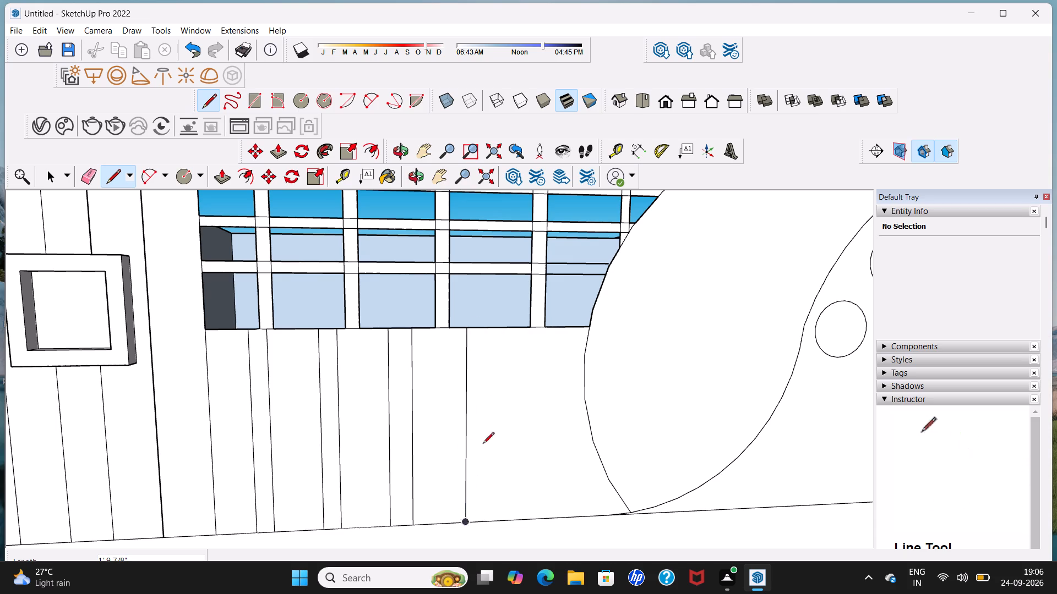
{"action": "left_click", "coordinate": [488, 328]}
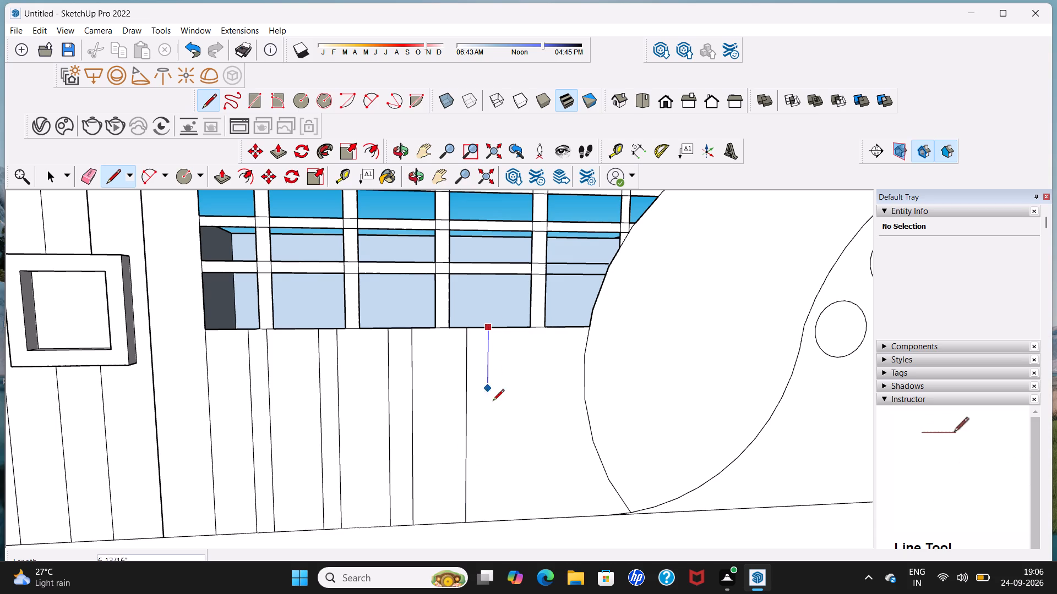
{"action": "left_click", "coordinate": [491, 520]}
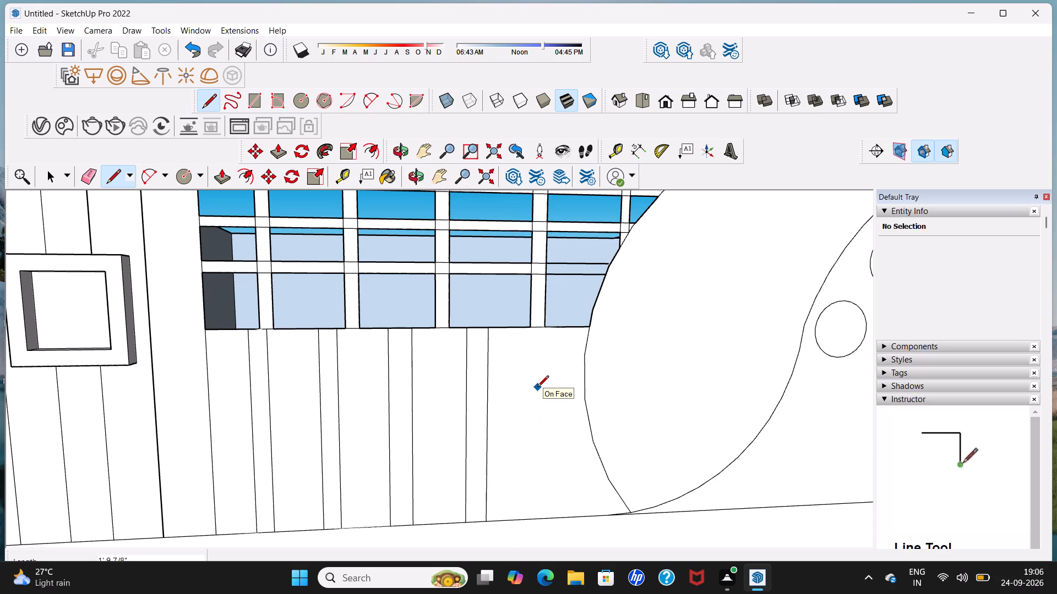
Draw the fifth pair's first vertical line about 1' 9 7/8" long from beneath the grid's fourth upright bar to the wall line.
{"action": "scroll", "coordinate": [537, 331], "scroll_direction": "up", "scroll_amount": 3}
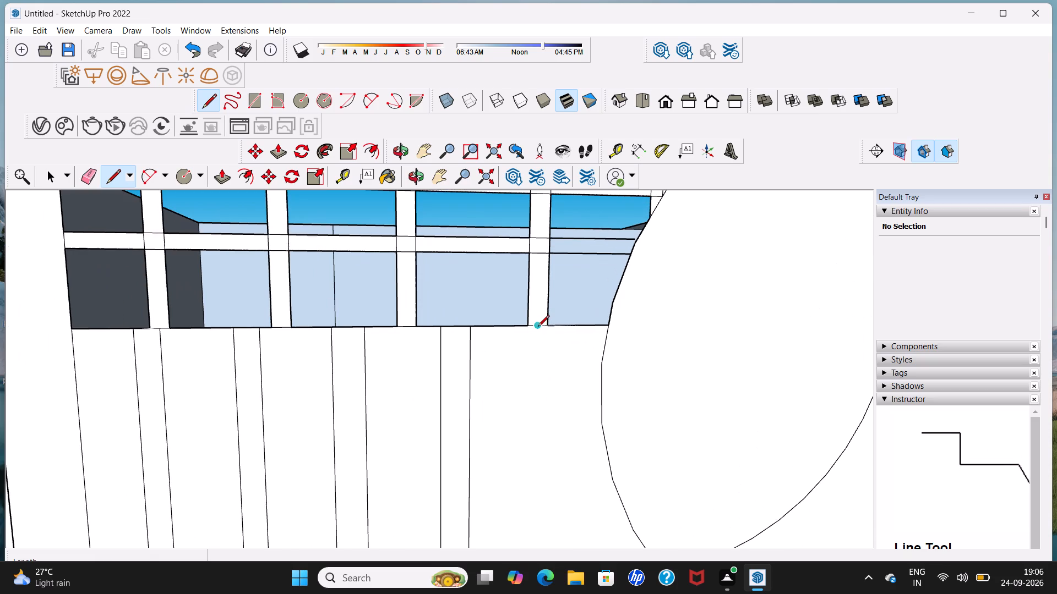
{"action": "left_click", "coordinate": [538, 328]}
{"action": "scroll", "coordinate": [547, 443], "scroll_direction": "down", "scroll_amount": 6}
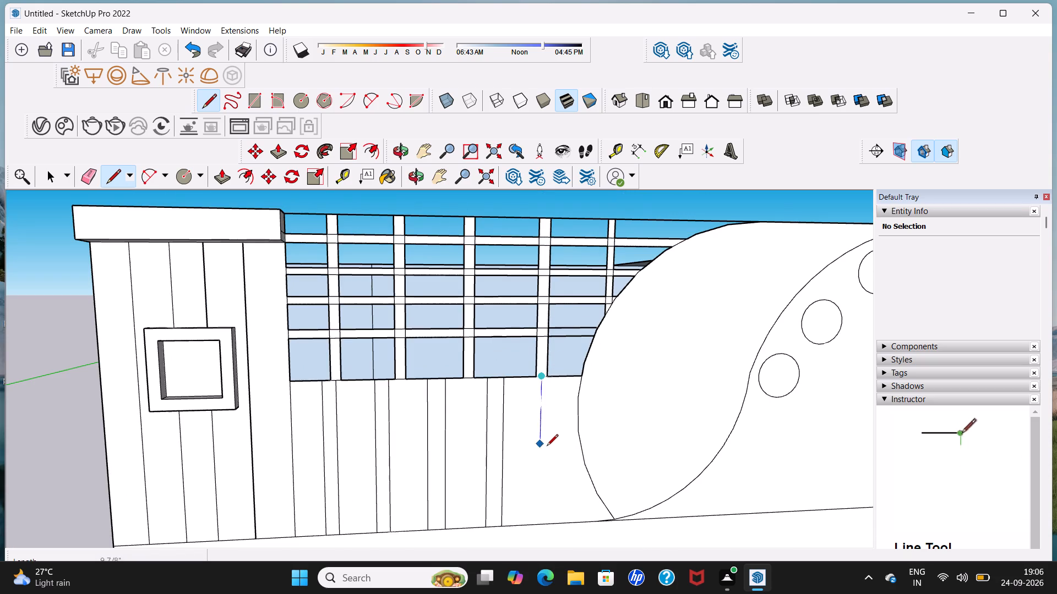
{"action": "left_click", "coordinate": [540, 526]}
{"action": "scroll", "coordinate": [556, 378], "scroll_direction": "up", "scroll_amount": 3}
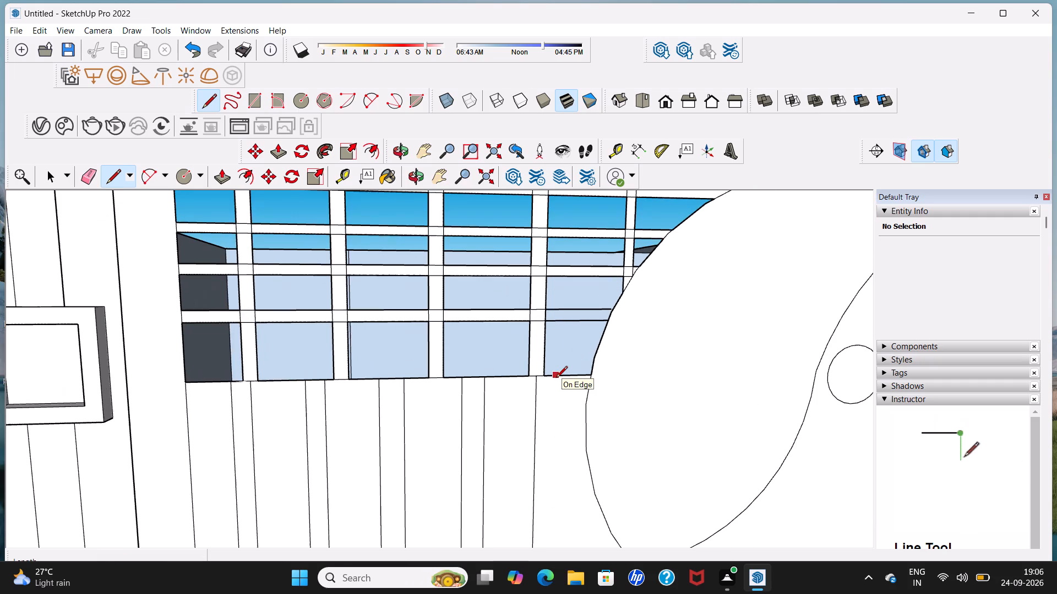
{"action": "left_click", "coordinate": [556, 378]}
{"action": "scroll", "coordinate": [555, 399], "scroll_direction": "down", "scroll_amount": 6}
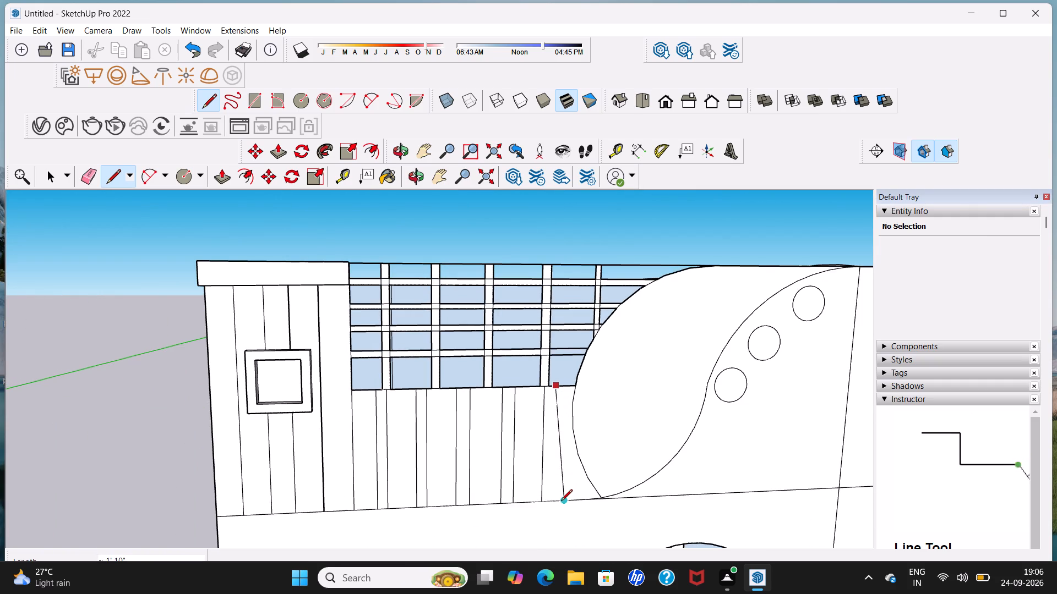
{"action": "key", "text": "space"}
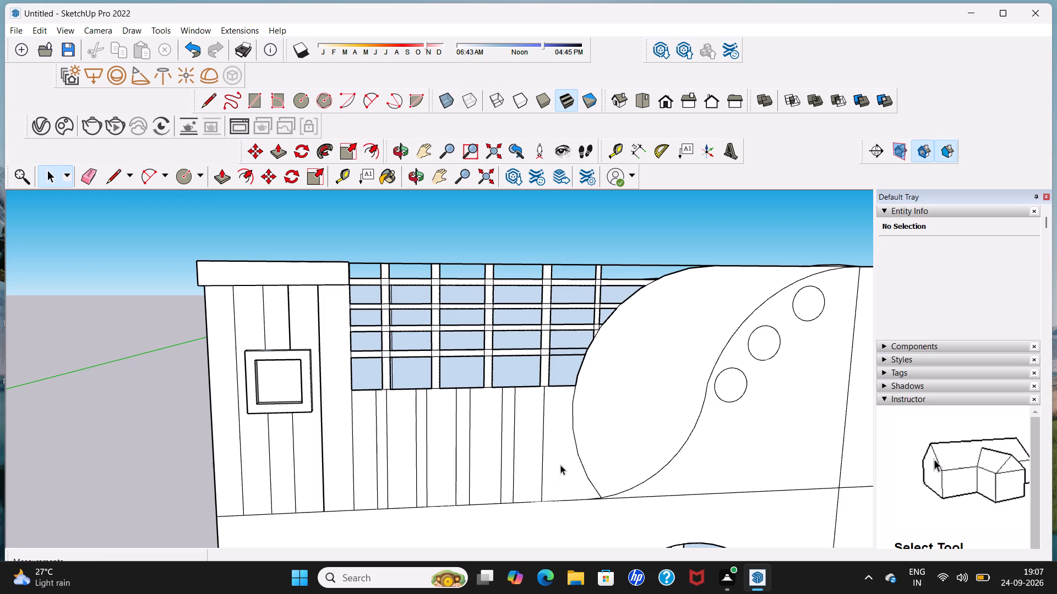
Draw the fifth pair's second vertical line about 1' 9 7/8" long from just past the grid's fourth upright bar to the wall line.
{"action": "left_click", "coordinate": [207, 97]}
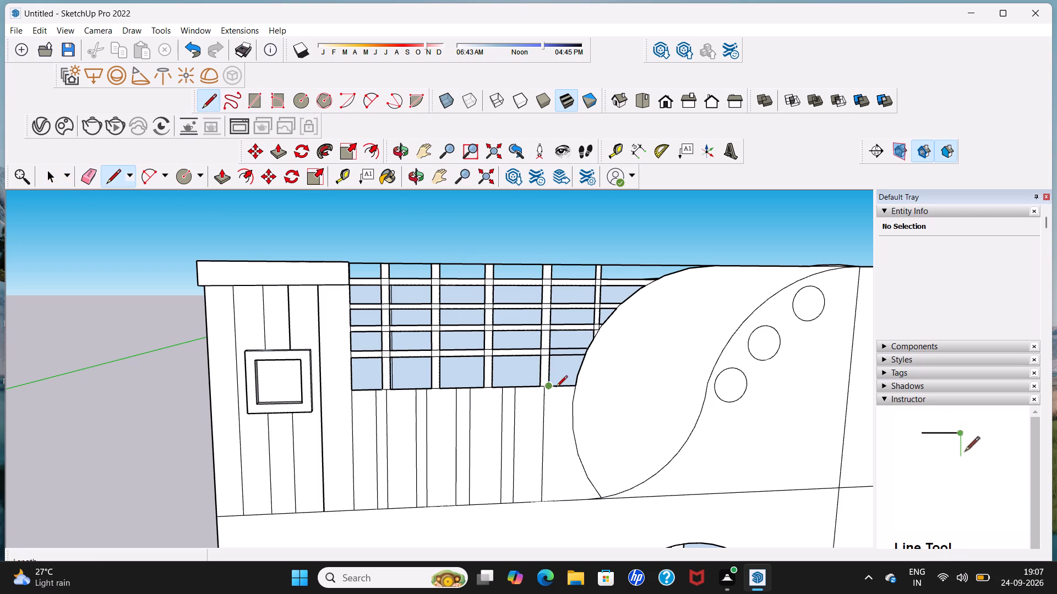
{"action": "scroll", "coordinate": [555, 389], "scroll_direction": "up", "scroll_amount": 3}
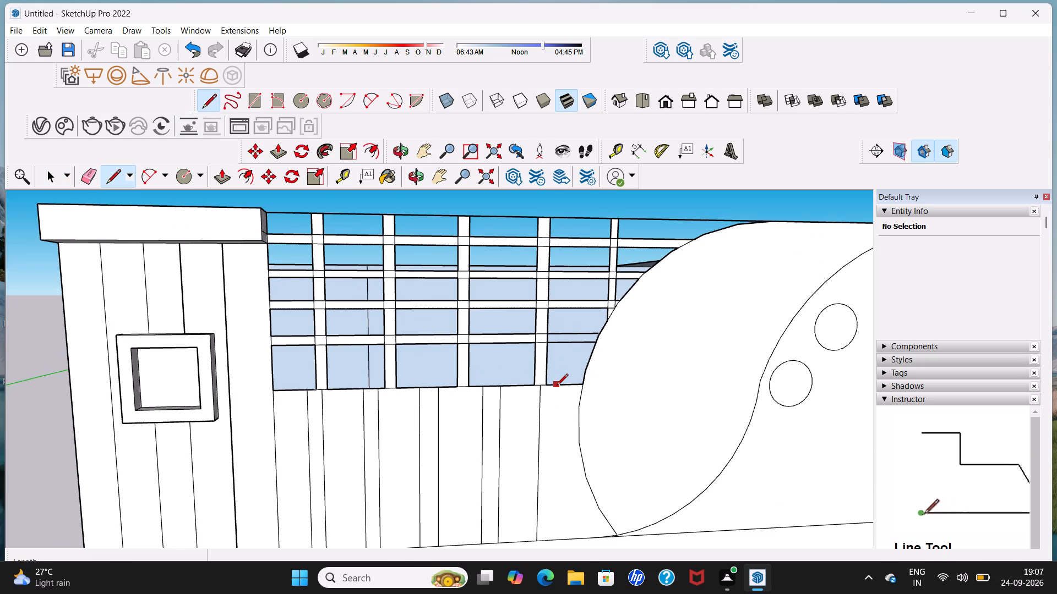
{"action": "left_click", "coordinate": [557, 386]}
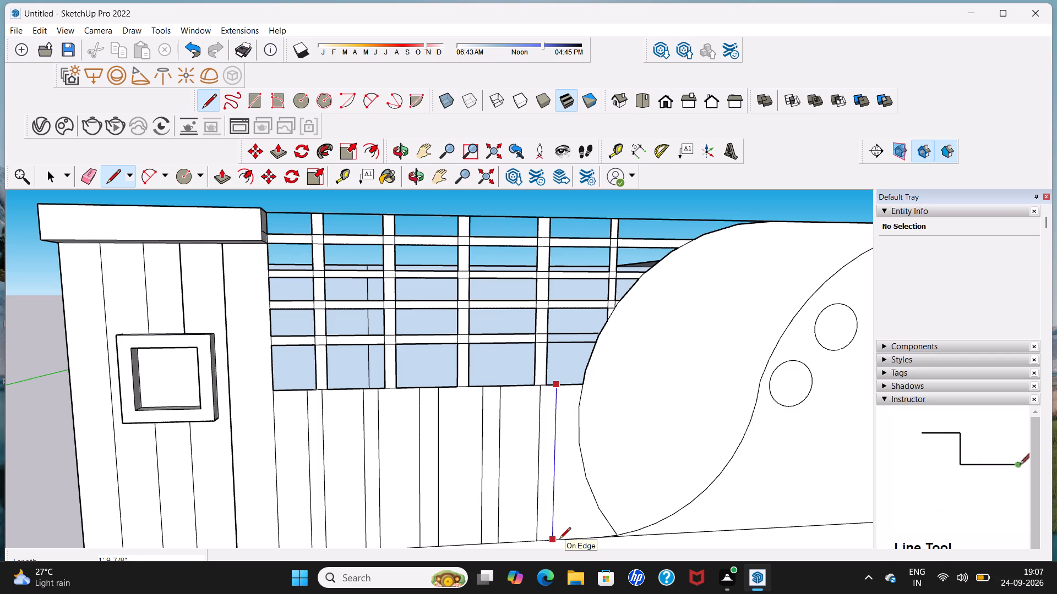
{"action": "left_click", "coordinate": [559, 540]}
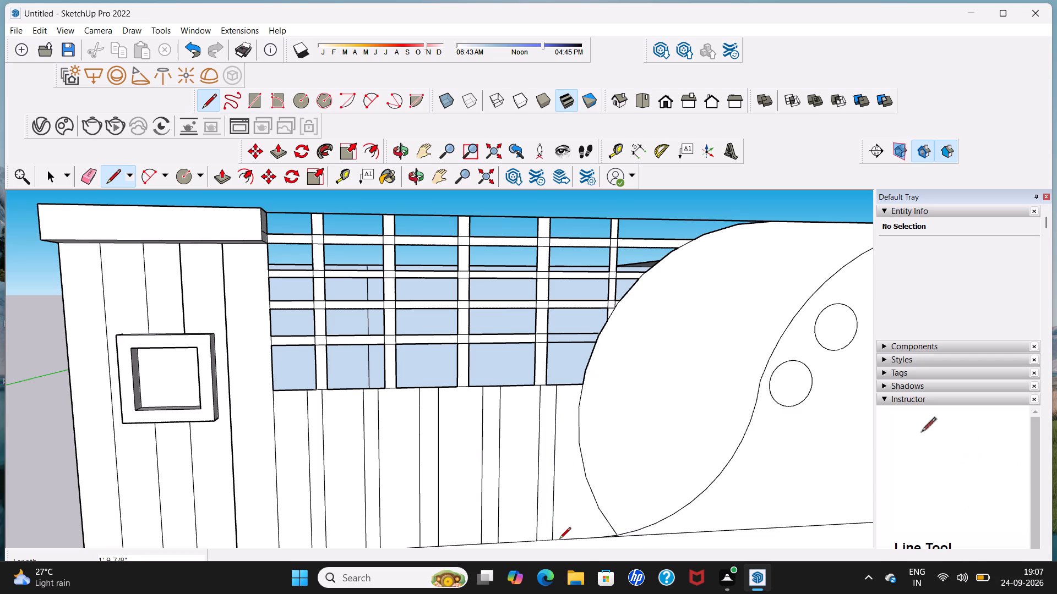
Delete the five narrow faces between the paired vertical lines below the grid to open vertical slots in the front wall.
{"action": "key", "text": "space"}
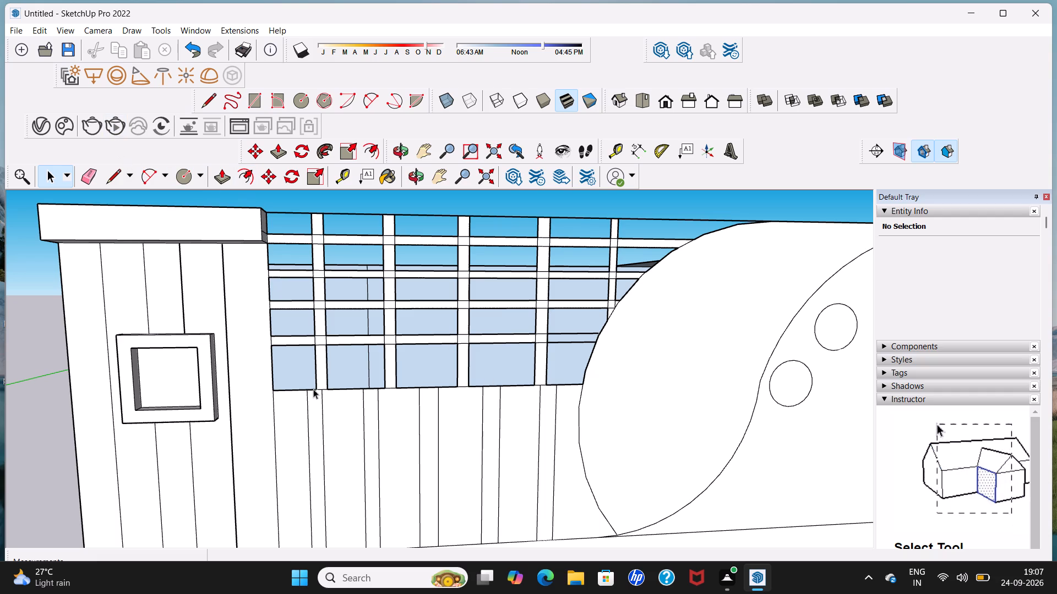
{"action": "left_click", "coordinate": [313, 406]}
{"action": "key", "text": "Delete"}
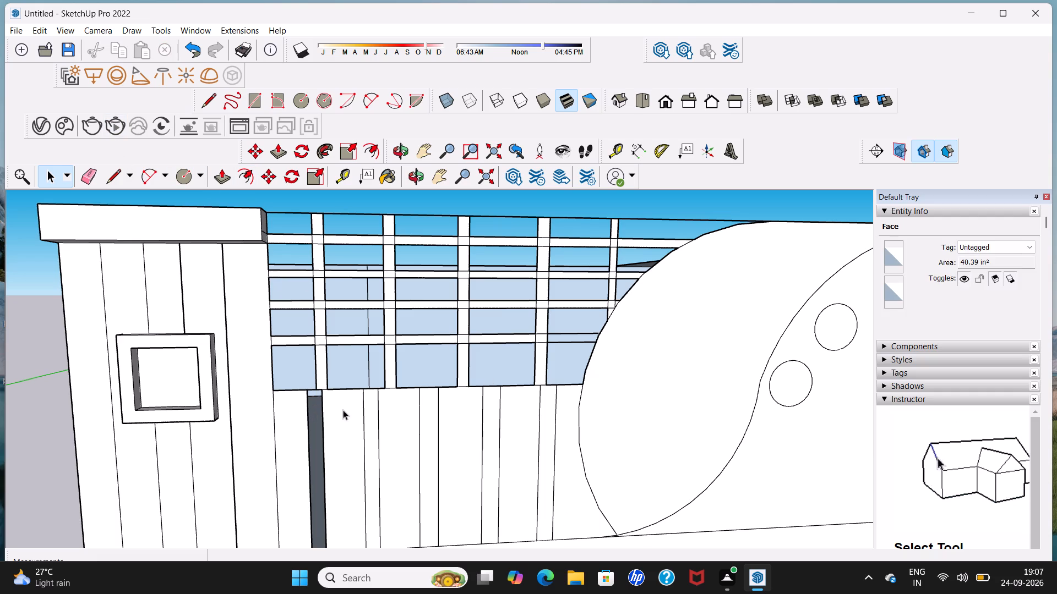
{"action": "left_click", "coordinate": [369, 410]}
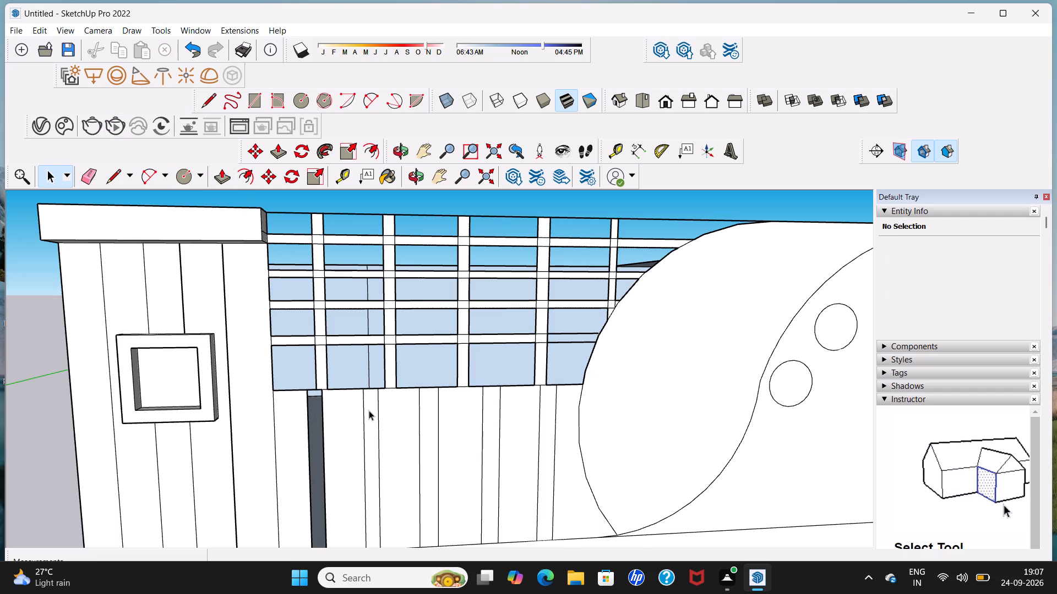
{"action": "key", "text": "Delete"}
{"action": "left_click", "coordinate": [426, 417]}
{"action": "key", "text": "Delete"}
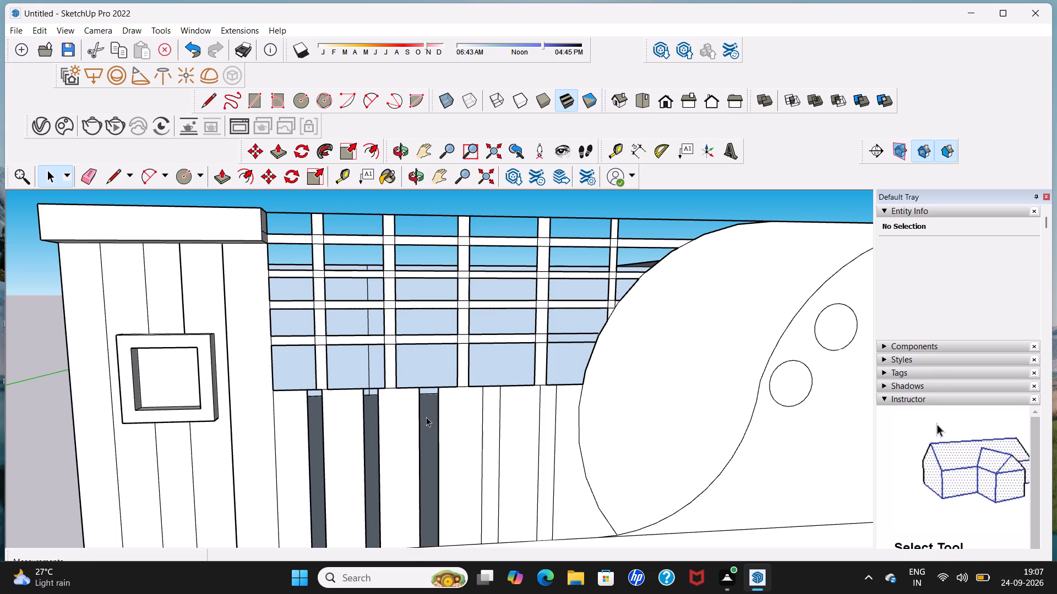
{"action": "left_click", "coordinate": [491, 414]}
{"action": "key", "text": "Delete"}
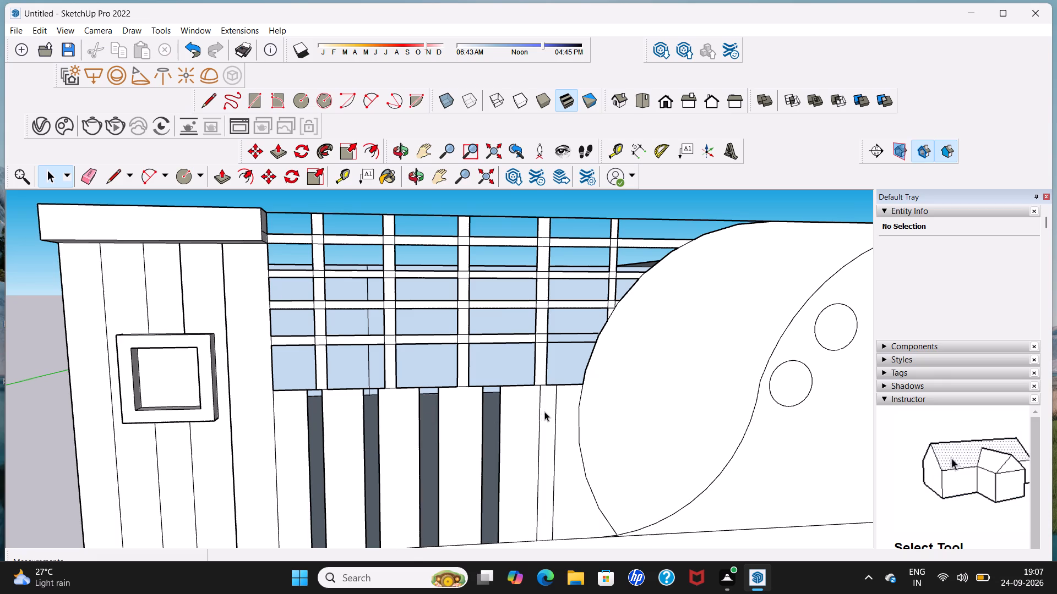
{"action": "left_click", "coordinate": [544, 411]}
{"action": "key", "text": "Delete"}
Examine the whole building's front, including the slotted panel and grid, from several angles and distances.
{"action": "scroll", "coordinate": [546, 409], "scroll_direction": "down", "scroll_amount": 18}
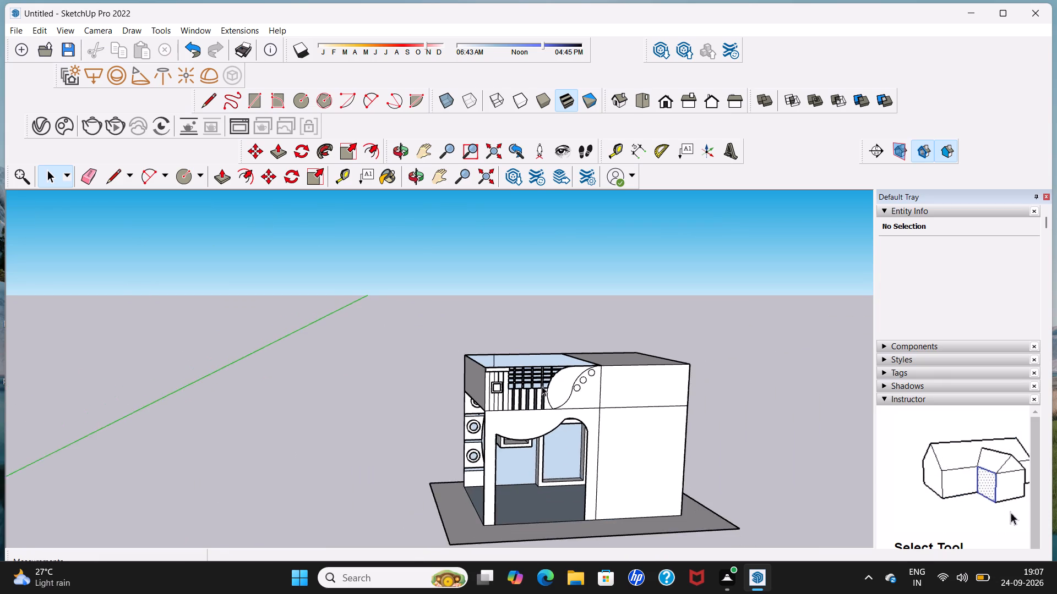
{"action": "middle_click_drag", "start_coordinate": [542, 386], "coordinate": [446, 354]}
{"action": "scroll", "coordinate": [446, 354], "scroll_direction": "down", "scroll_amount": 5}
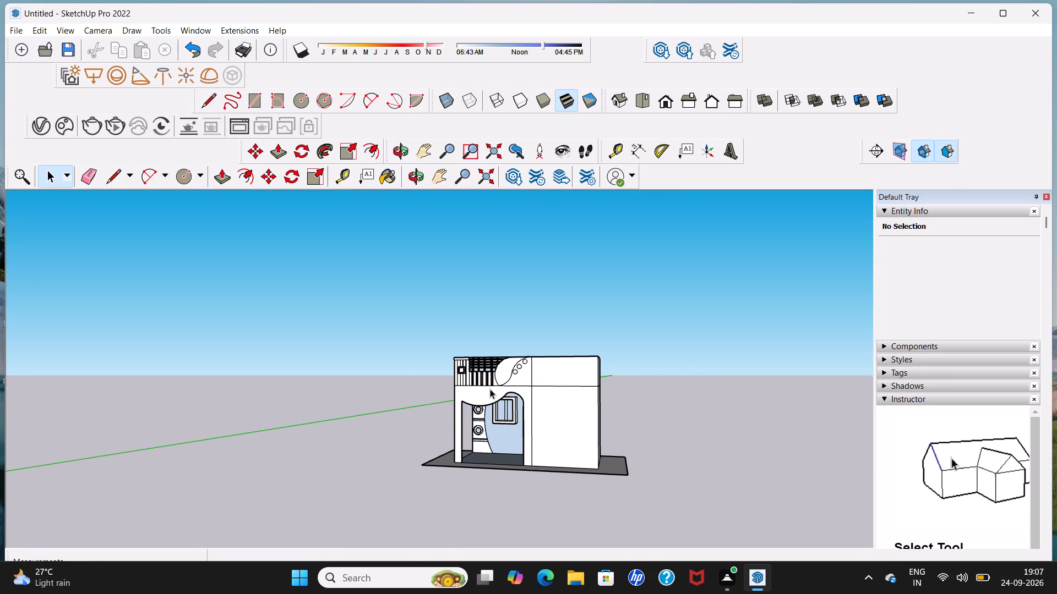
{"action": "middle_click_drag", "start_coordinate": [491, 390], "coordinate": [280, 304], "text": "shift"}
{"action": "middle_click_drag", "start_coordinate": [274, 306], "coordinate": [336, 324]}
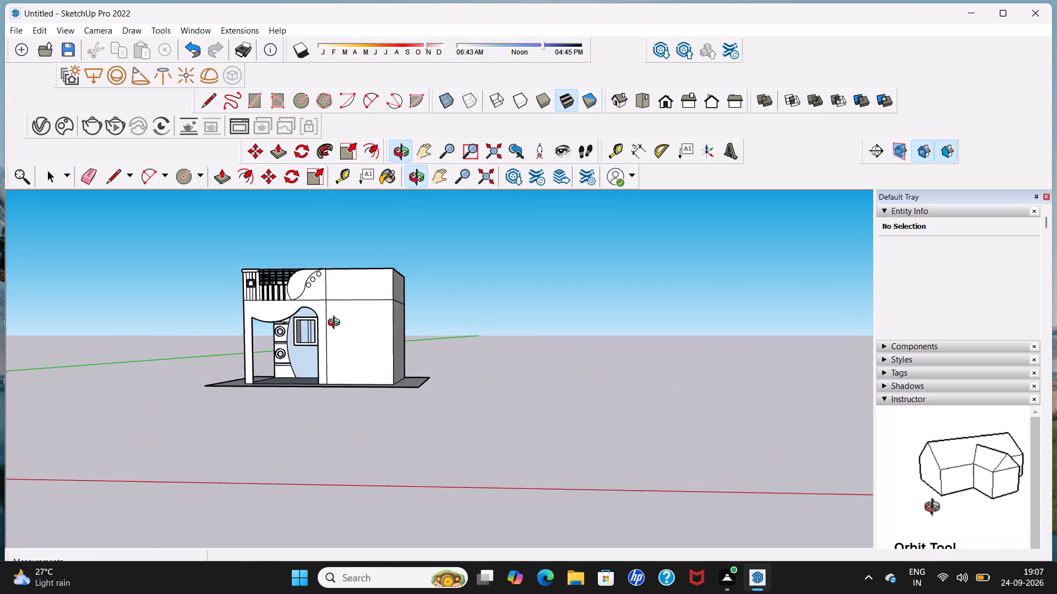
{"action": "middle_click_drag", "start_coordinate": [336, 324], "coordinate": [389, 321]}
{"action": "scroll", "coordinate": [355, 295], "scroll_direction": "down", "scroll_amount": 4}
{"action": "middle_click_drag", "start_coordinate": [356, 296], "coordinate": [356, 347]}
{"action": "scroll", "coordinate": [337, 287], "scroll_direction": "up", "scroll_amount": 2}
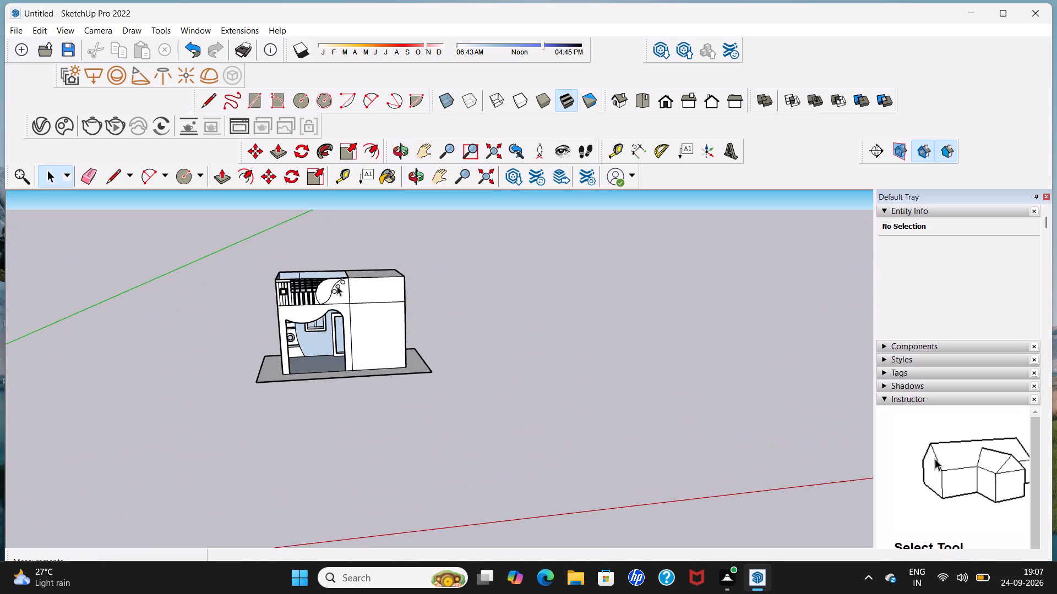
{"action": "scroll", "coordinate": [337, 286], "scroll_direction": "up", "scroll_amount": 6}
{"action": "middle_click_drag", "start_coordinate": [342, 301], "coordinate": [331, 300]}
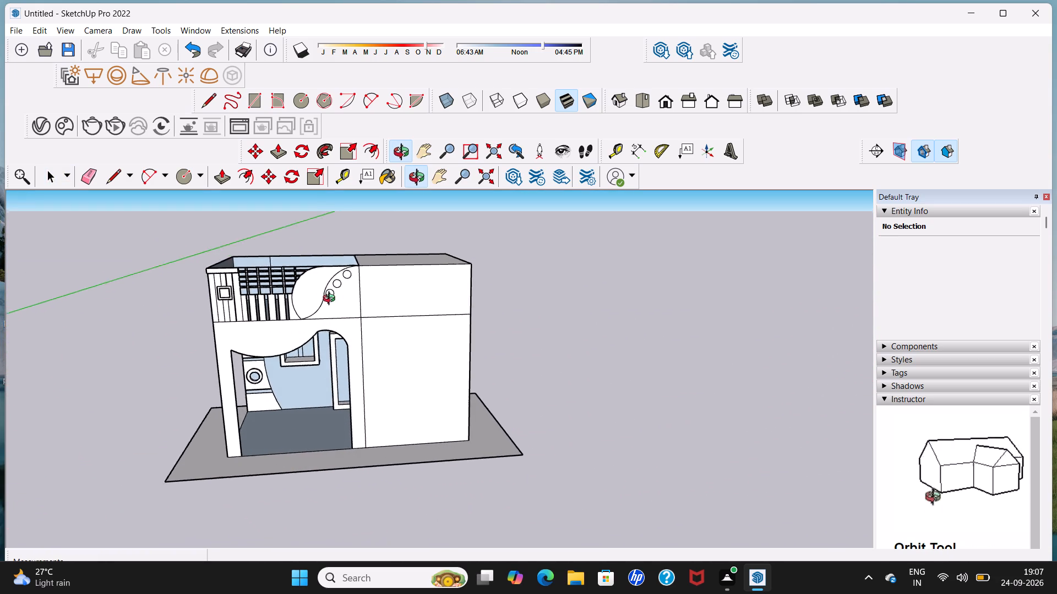
{"action": "middle_click_drag", "start_coordinate": [331, 300], "coordinate": [302, 294]}
{"action": "scroll", "coordinate": [302, 294], "scroll_direction": "up", "scroll_amount": 3}
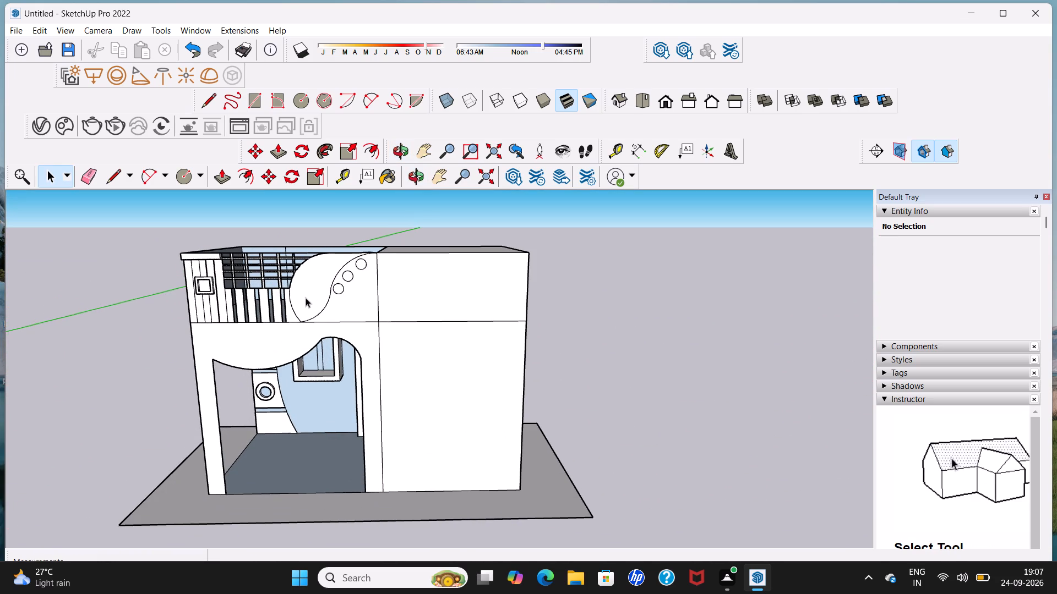
{"action": "middle_click_drag", "start_coordinate": [347, 298], "coordinate": [399, 288]}
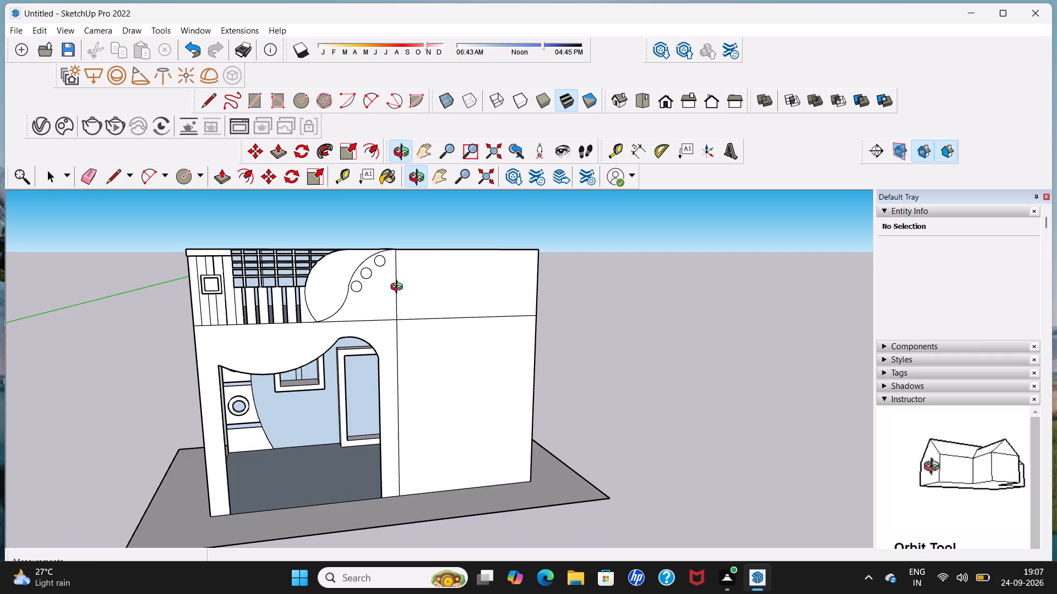
{"action": "middle_click_drag", "start_coordinate": [399, 288], "coordinate": [342, 286]}
{"action": "middle_click_drag", "start_coordinate": [411, 250], "coordinate": [411, 250]}
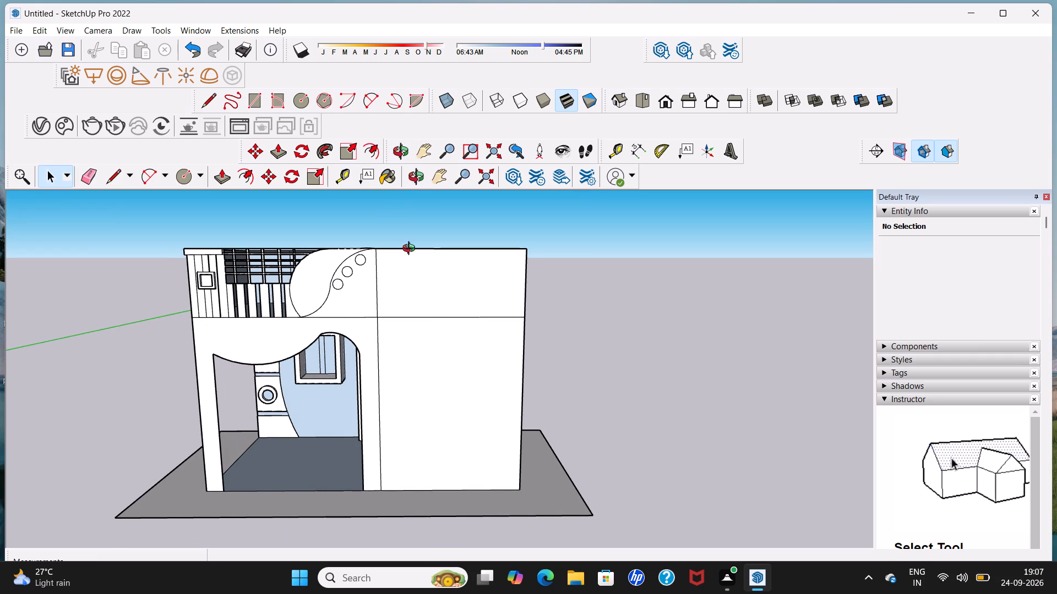
{"action": "middle_click_drag", "start_coordinate": [411, 250], "coordinate": [413, 270]}
{"action": "scroll", "coordinate": [416, 260], "scroll_direction": "up", "scroll_amount": 1}
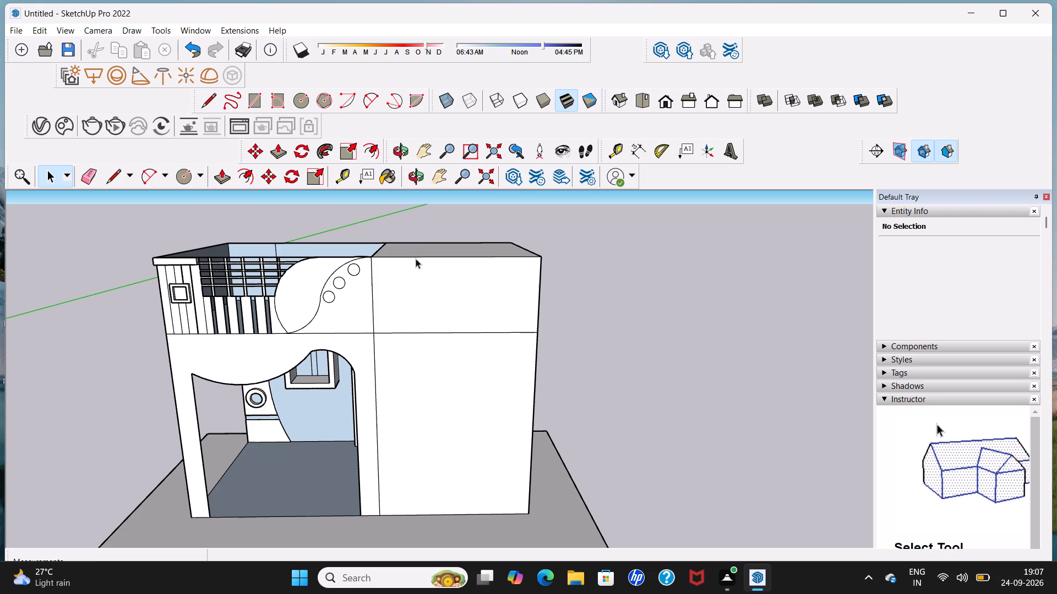
Push/Pull the closed roof section beside the open roof upward by about 8 5/8".
{"action": "middle_click_drag", "start_coordinate": [417, 252], "coordinate": [417, 324], "text": "shift"}
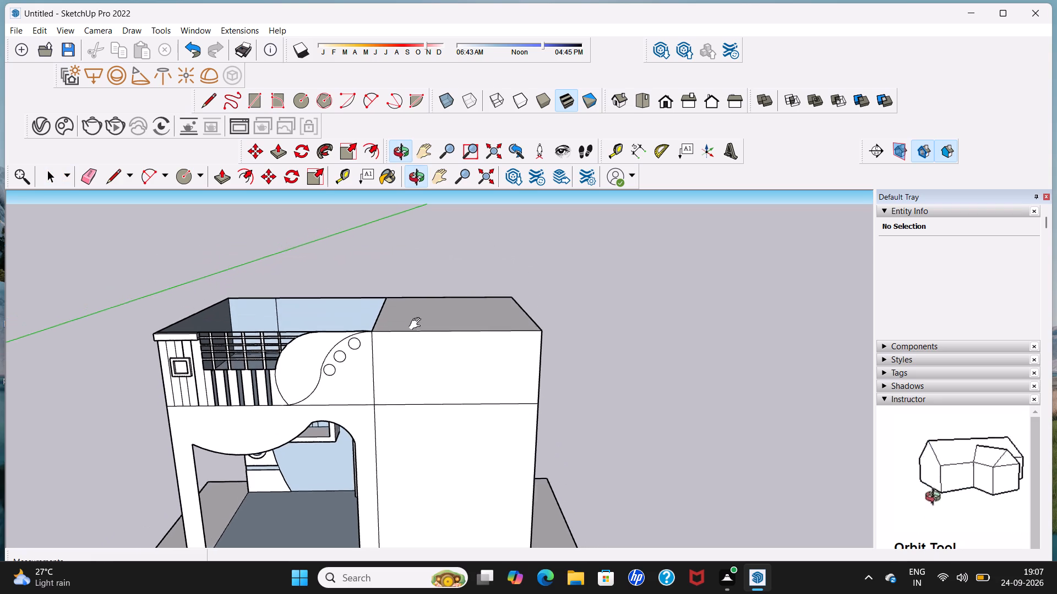
{"action": "middle_click_drag", "start_coordinate": [417, 324], "coordinate": [415, 332], "text": "shift"}
{"action": "scroll", "coordinate": [415, 332], "scroll_direction": "up", "scroll_amount": 2}
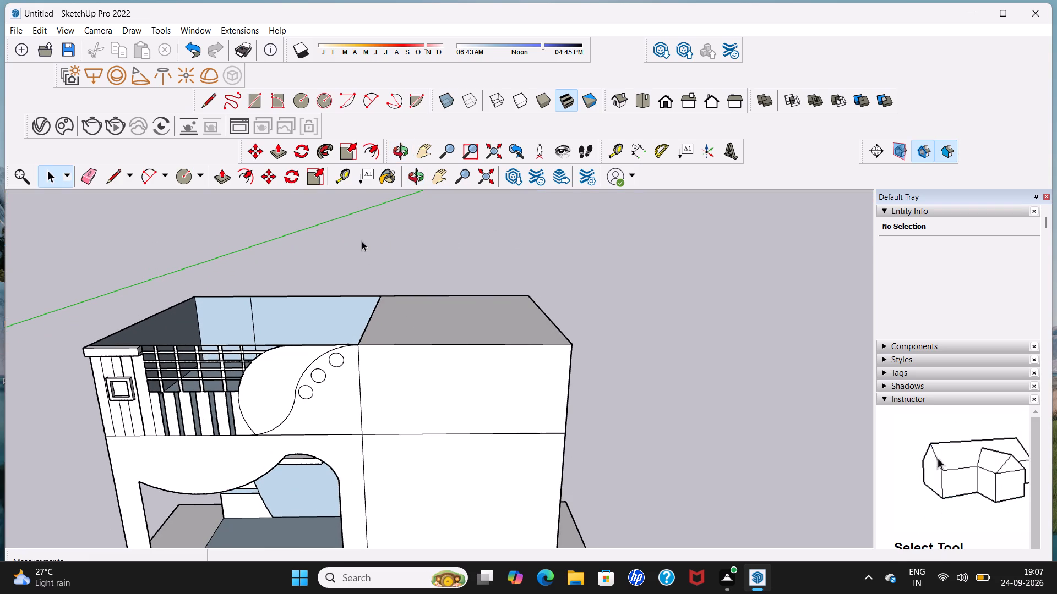
{"action": "left_click", "coordinate": [216, 178]}
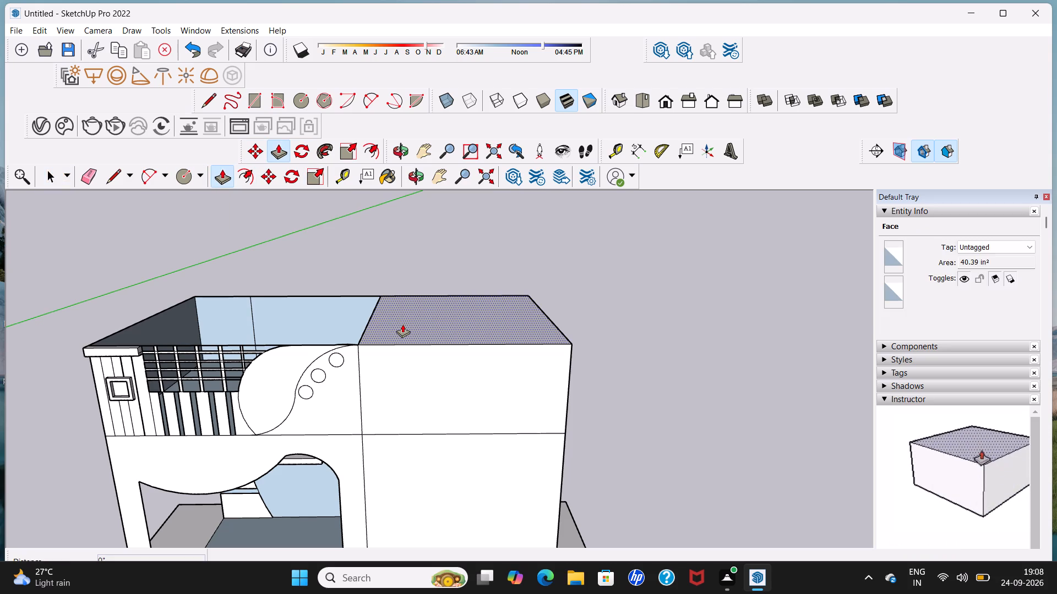
{"action": "left_click", "coordinate": [402, 324]}
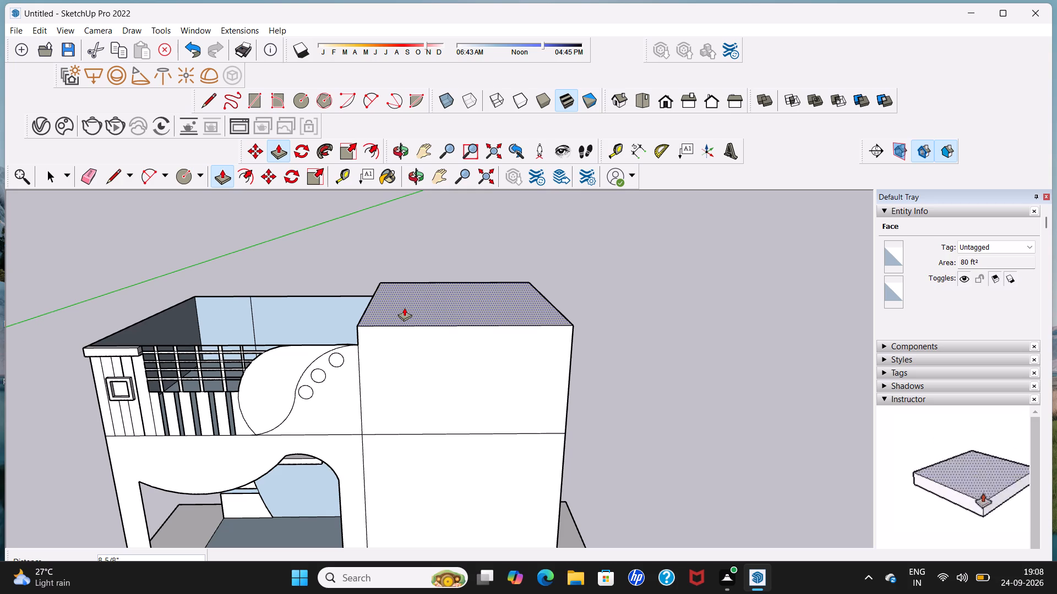
{"action": "left_click", "coordinate": [404, 307]}
{"action": "key", "text": "space"}
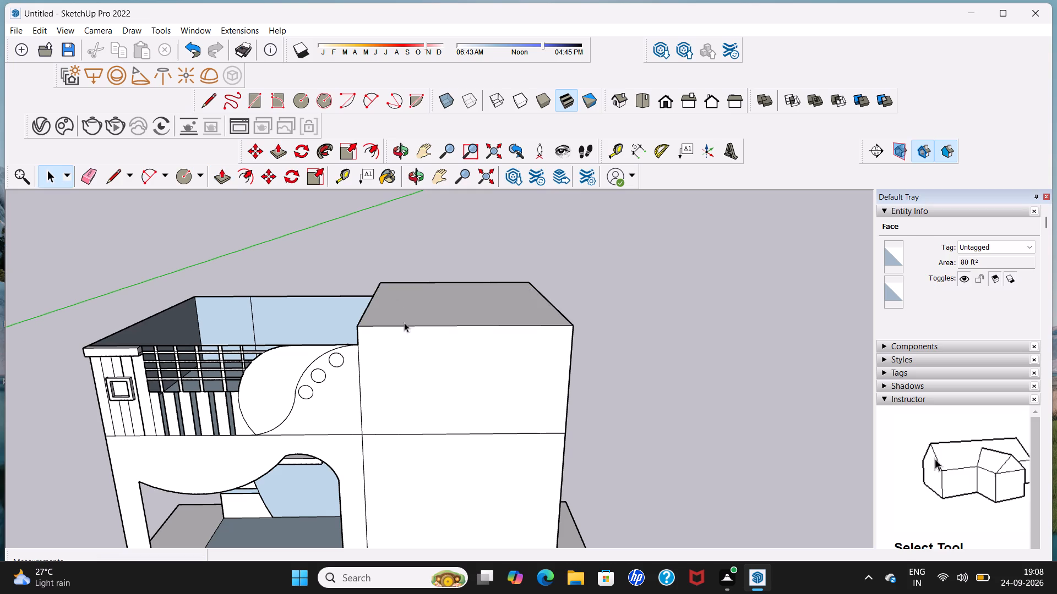
Draw two closely spaced 8' horizontal lines across the raised block's front, the first level with the adjoining lower wall's top.
{"action": "middle_click_drag", "start_coordinate": [405, 339], "coordinate": [407, 314]}
{"action": "scroll", "coordinate": [407, 314], "scroll_direction": "up", "scroll_amount": 2}
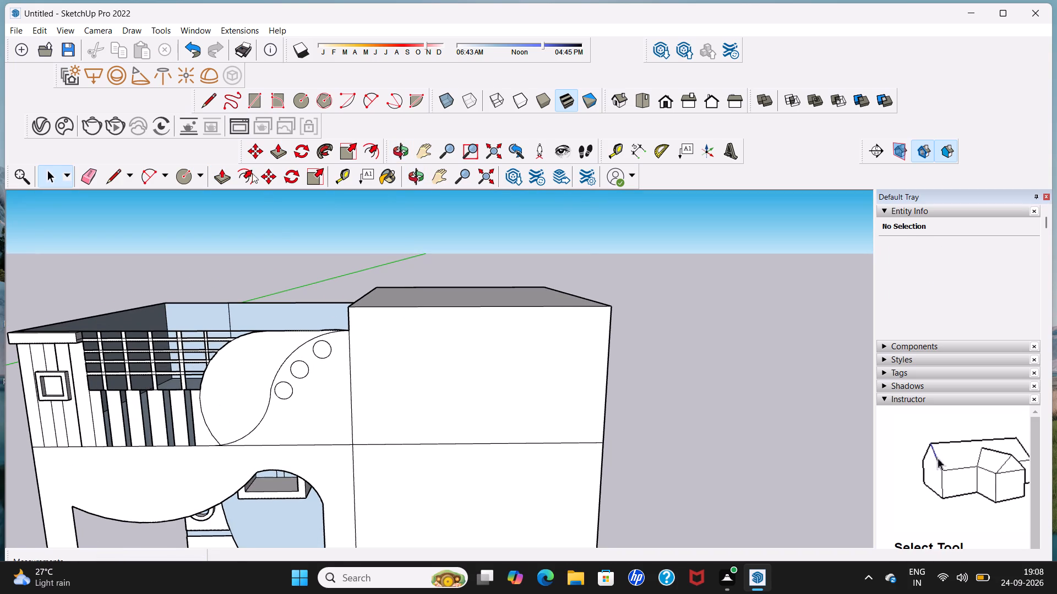
{"action": "left_click", "coordinate": [210, 102]}
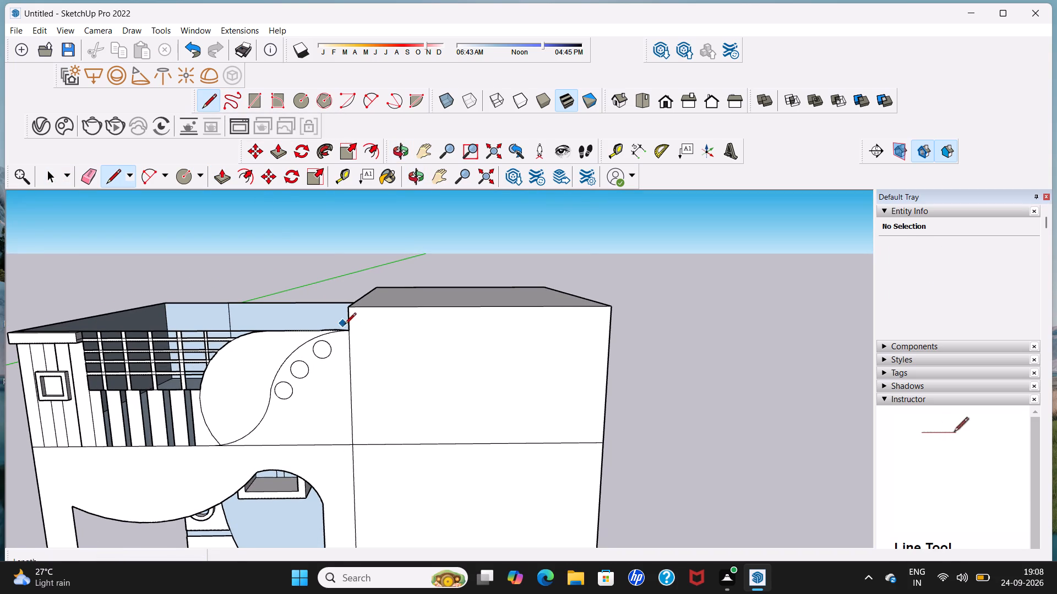
{"action": "left_click", "coordinate": [351, 331]}
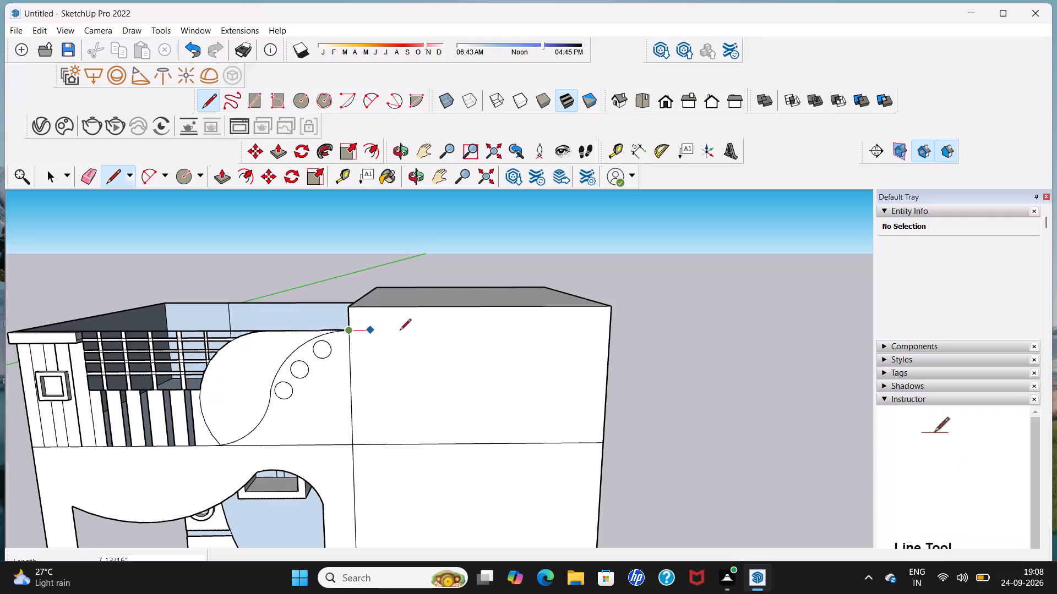
{"action": "left_click", "coordinate": [614, 324]}
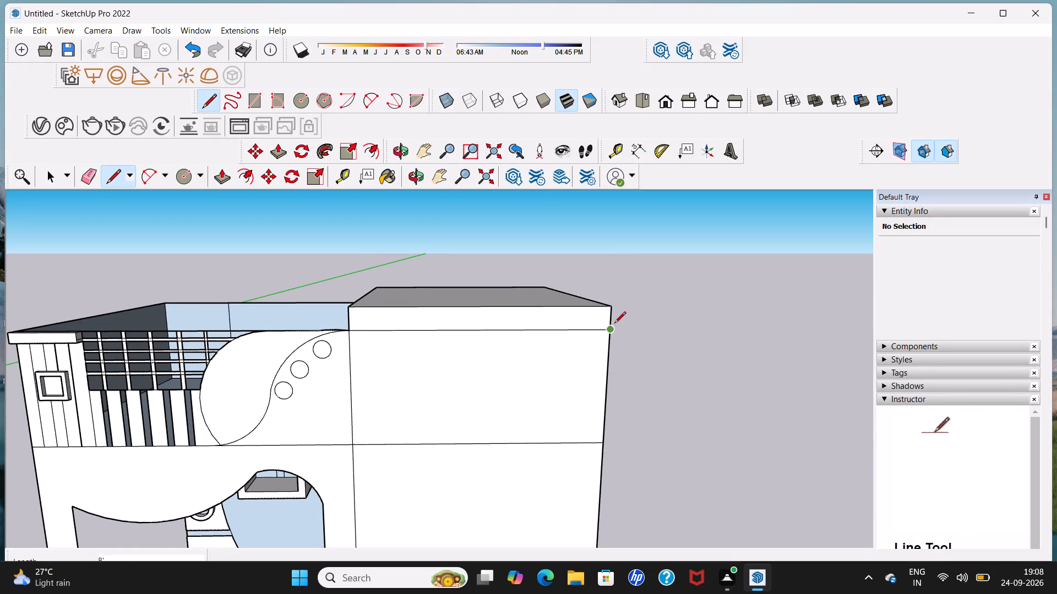
{"action": "scroll", "coordinate": [373, 345], "scroll_direction": "up", "scroll_amount": 1}
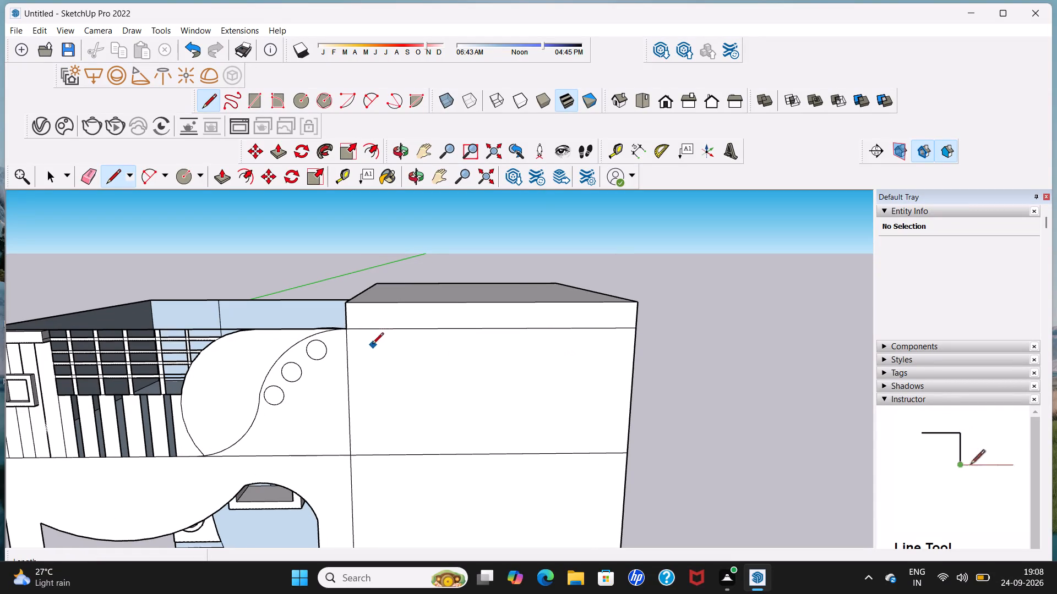
{"action": "scroll", "coordinate": [346, 341], "scroll_direction": "up", "scroll_amount": 1}
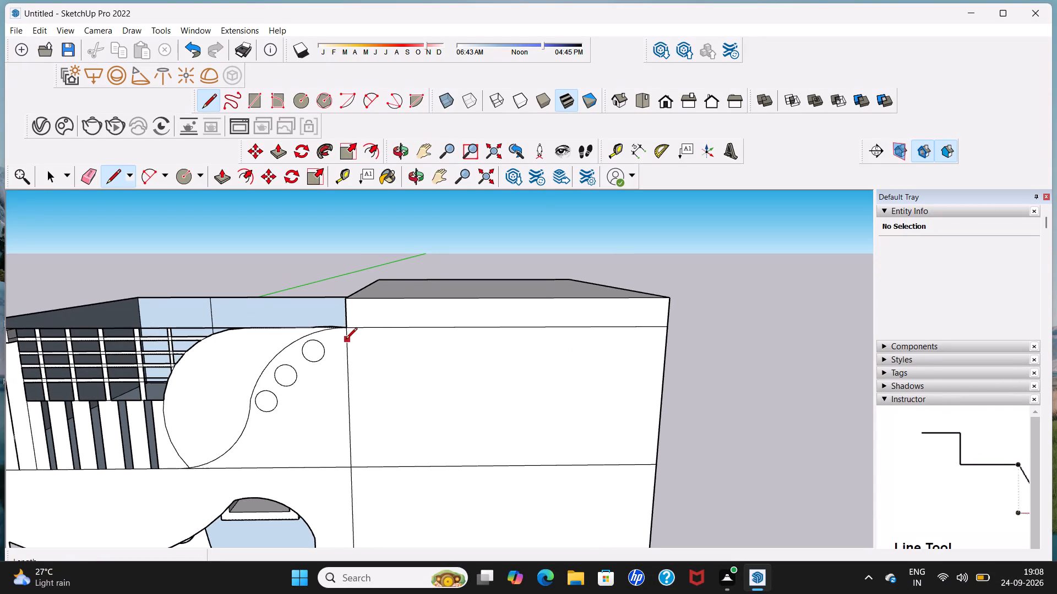
{"action": "left_click", "coordinate": [346, 337]}
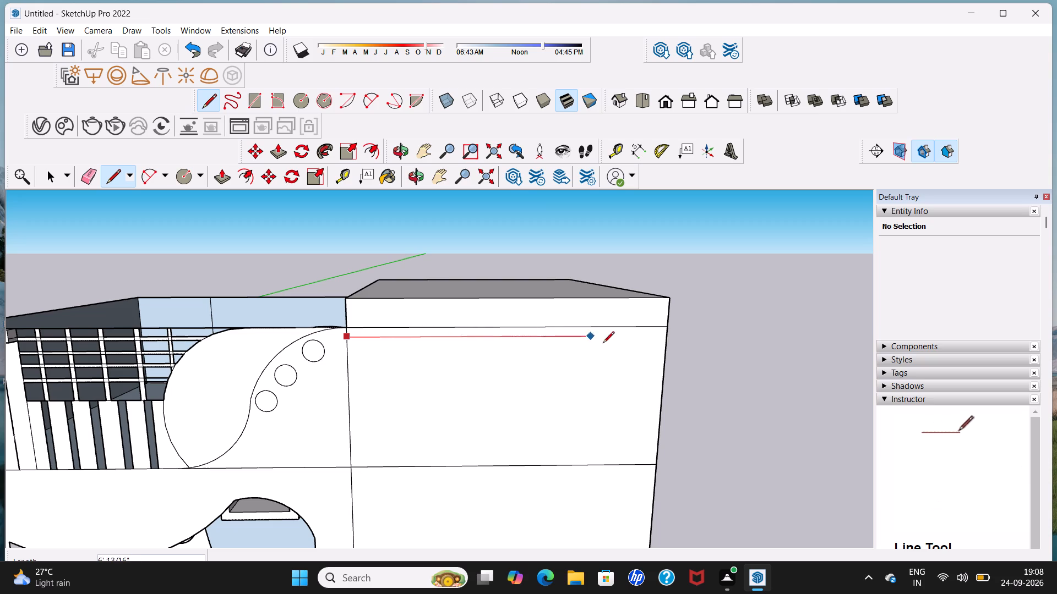
{"action": "left_click", "coordinate": [673, 338]}
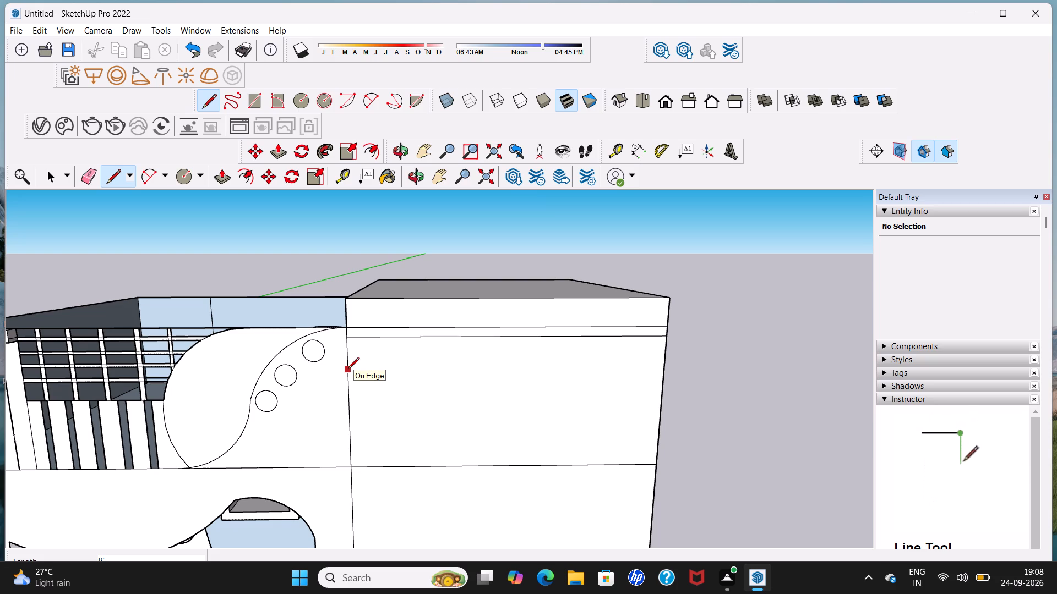
{"action": "key", "text": "space"}
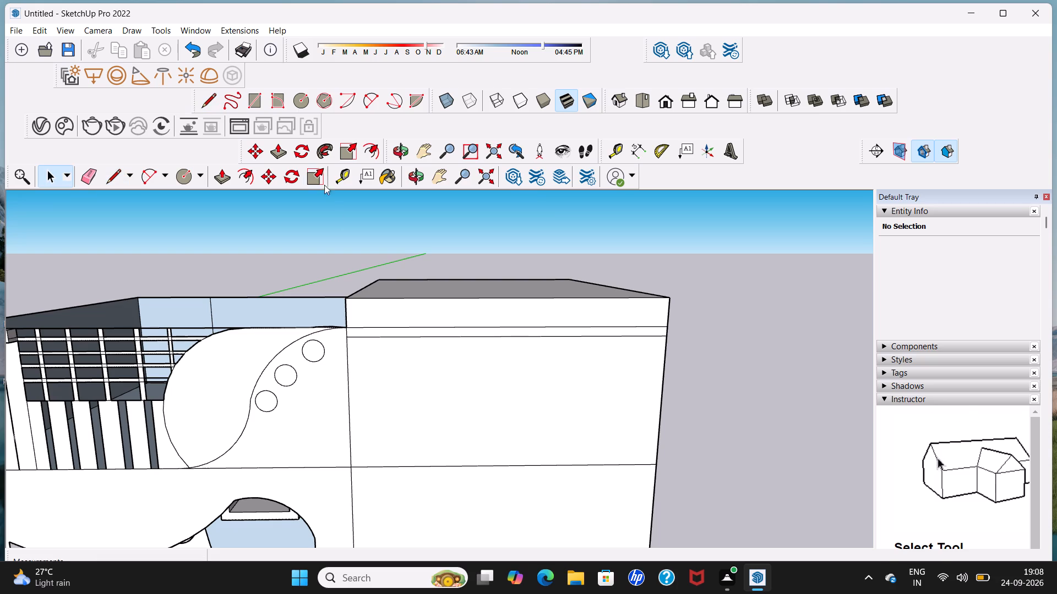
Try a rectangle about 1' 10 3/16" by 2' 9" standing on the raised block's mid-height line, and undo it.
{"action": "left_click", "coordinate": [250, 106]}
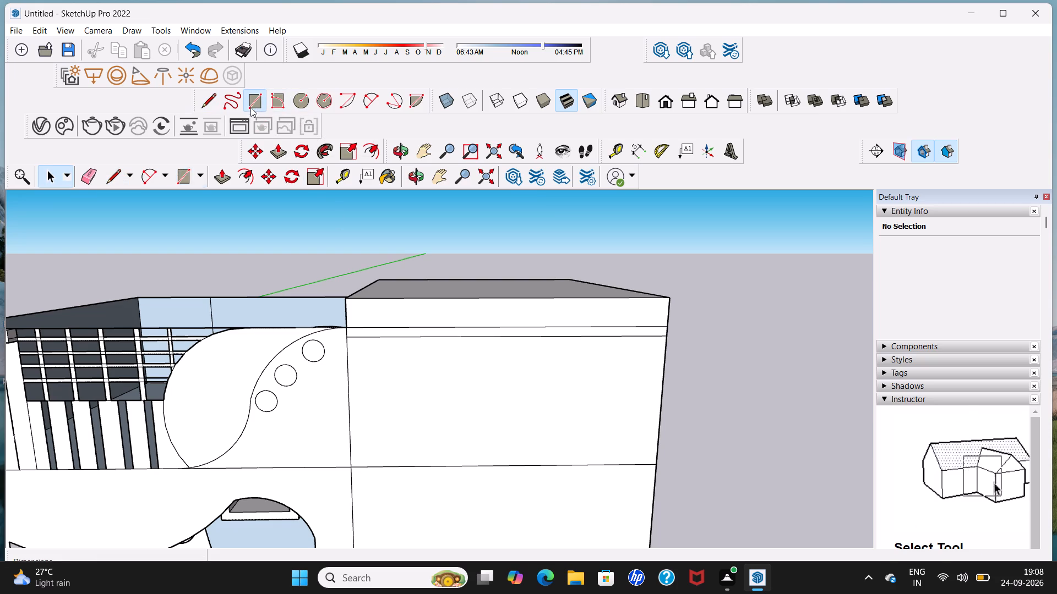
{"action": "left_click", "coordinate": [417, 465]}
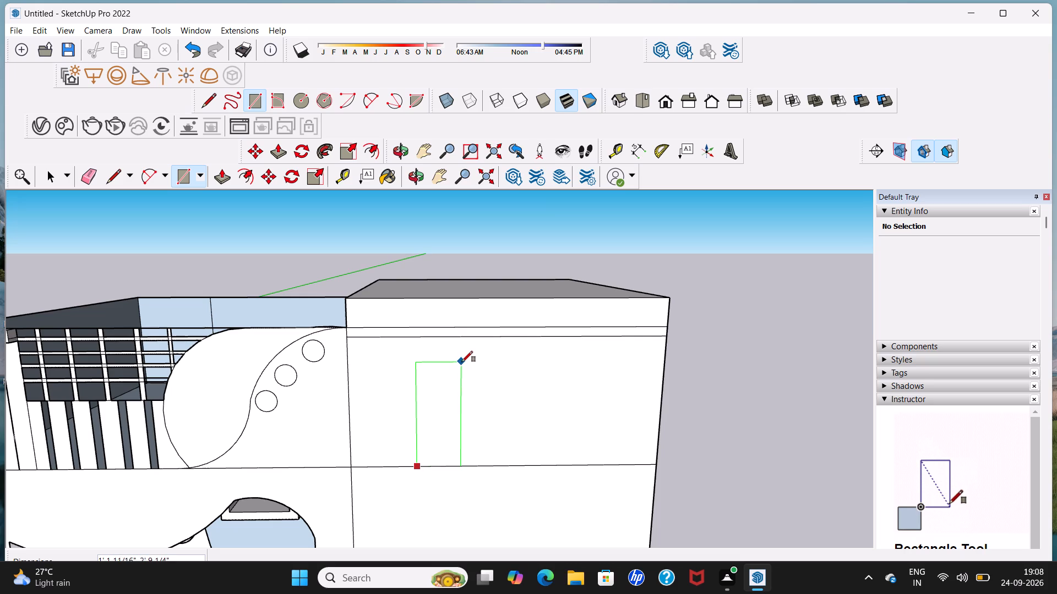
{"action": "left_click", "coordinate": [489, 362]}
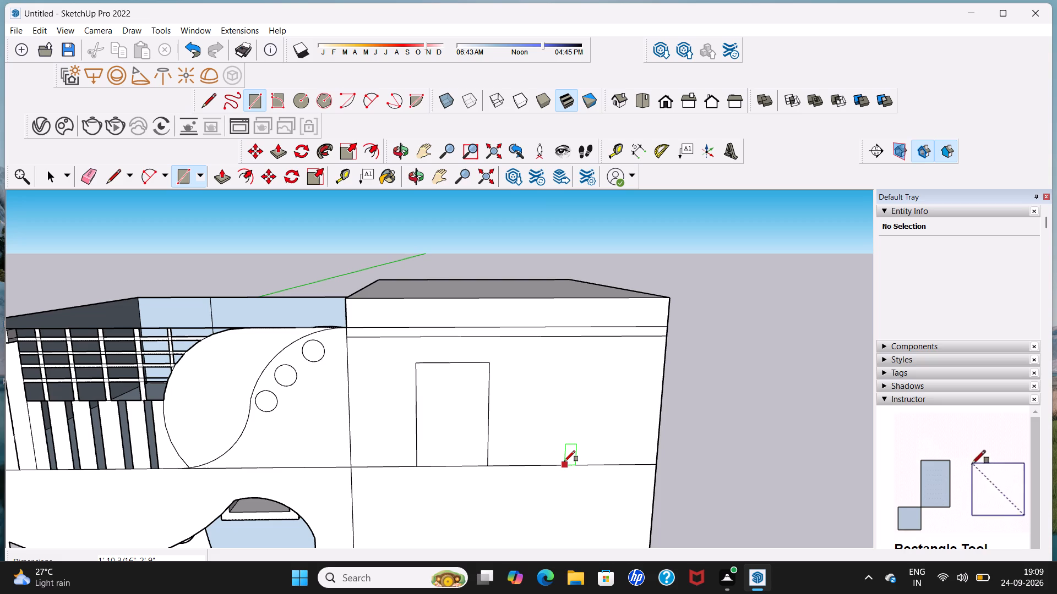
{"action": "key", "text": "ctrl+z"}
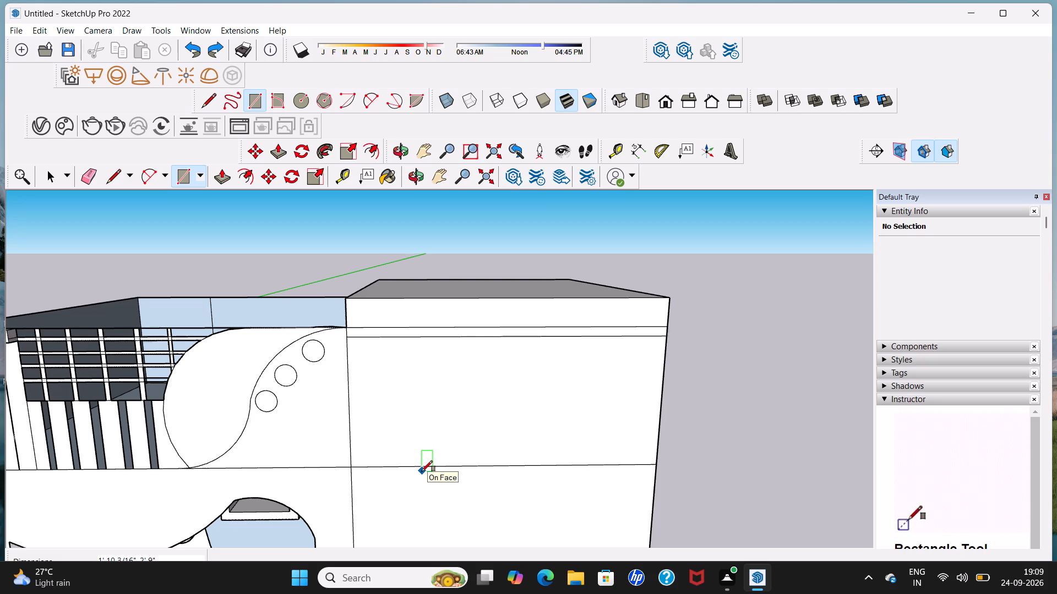
Draw a rectangle about 2' 4 5/16" wide by 2' 8 13/16" high standing on the block front's mid-height line.
{"action": "left_click", "coordinate": [422, 469]}
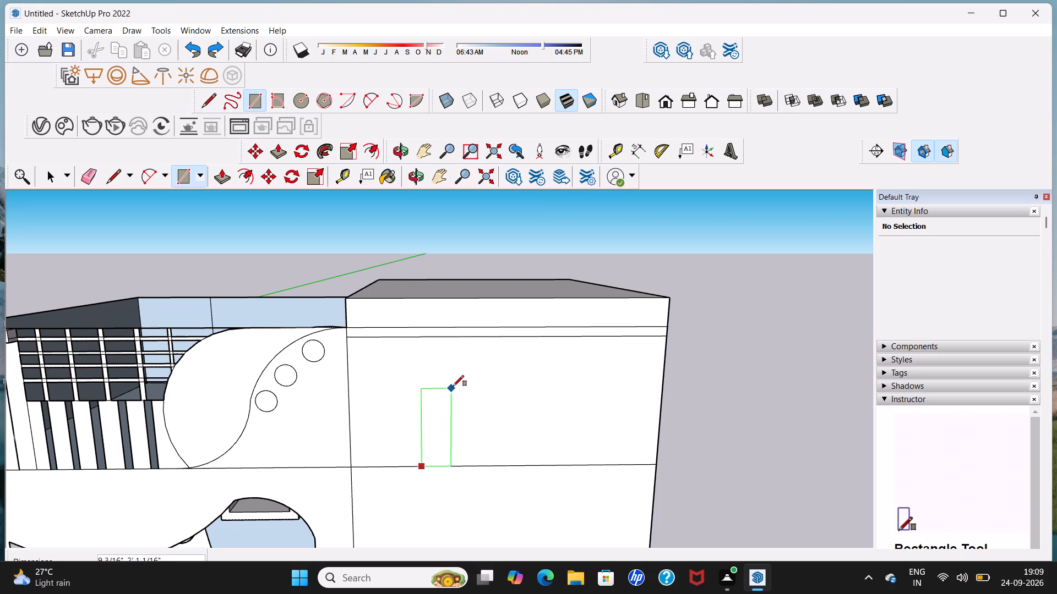
{"action": "left_click", "coordinate": [515, 363]}
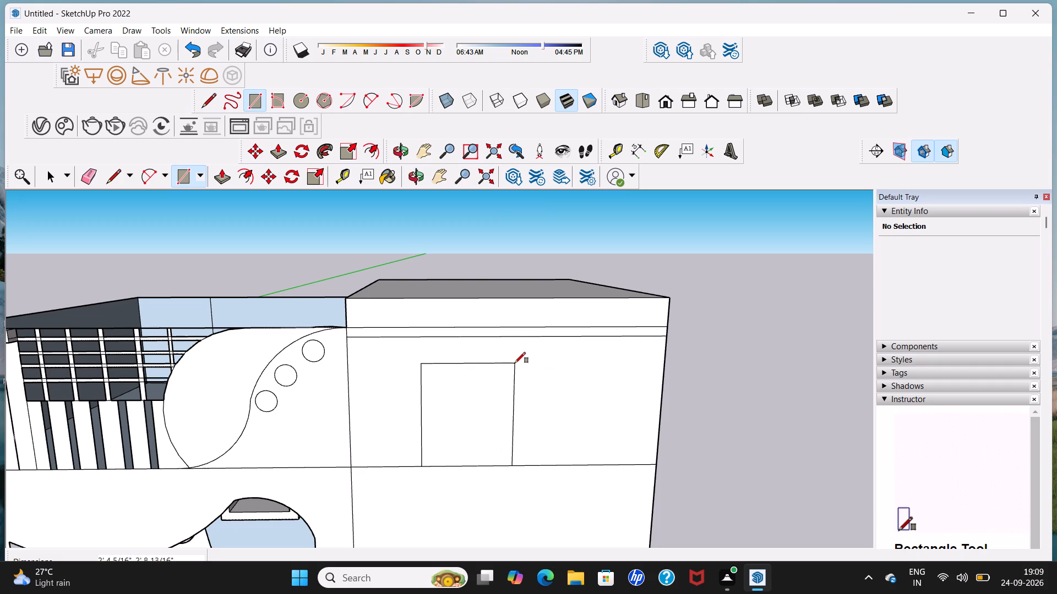
Draw a narrow rectangle about 7 1/8" by 2' 6 1/8" on the same line, between the wide rectangle and the block's outer edge.
{"action": "left_click", "coordinate": [575, 466]}
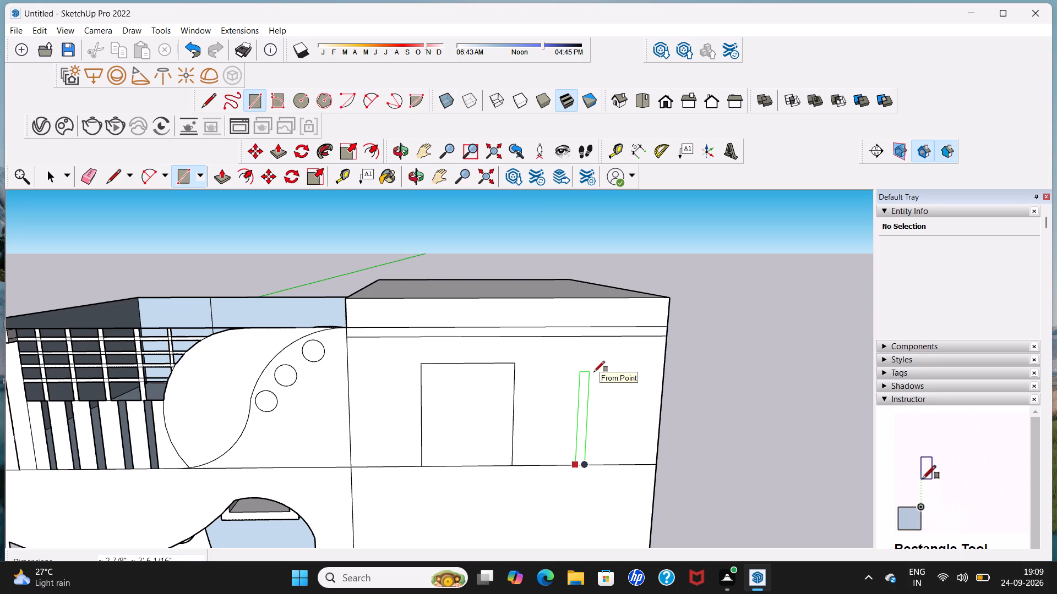
{"action": "scroll", "coordinate": [594, 372], "scroll_direction": "up", "scroll_amount": 3}
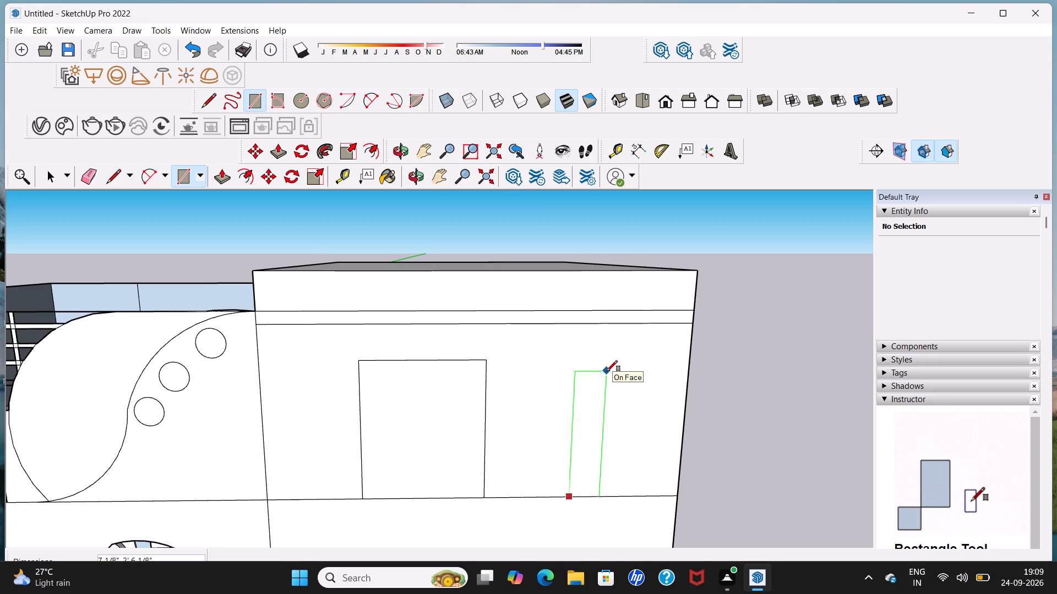
{"action": "left_click", "coordinate": [607, 371]}
{"action": "key", "text": "space"}
{"action": "scroll", "coordinate": [607, 371], "scroll_direction": "down", "scroll_amount": 2}
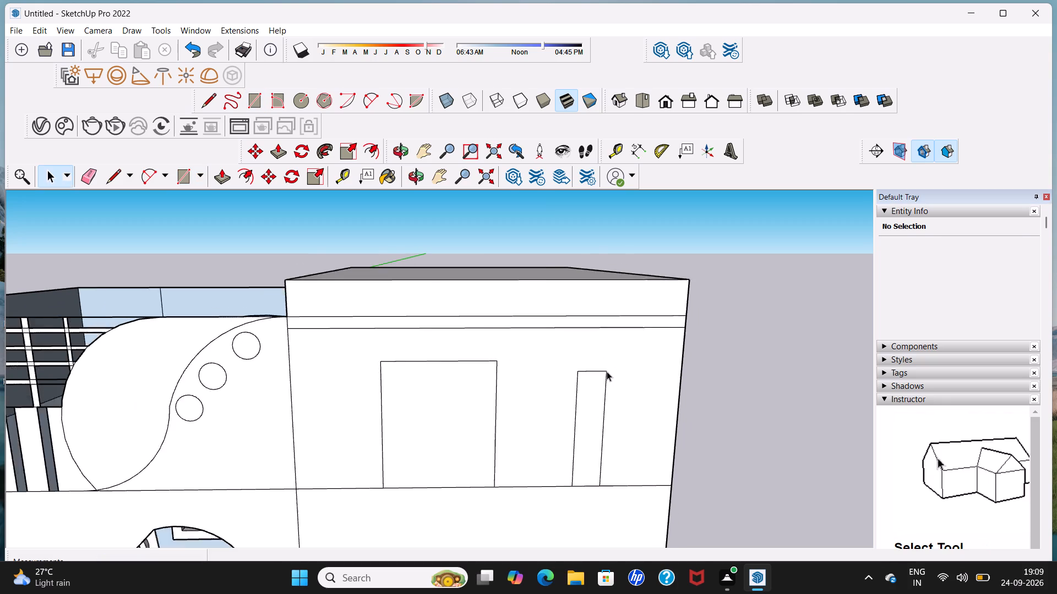
{"action": "scroll", "coordinate": [607, 371], "scroll_direction": "down", "scroll_amount": 6}
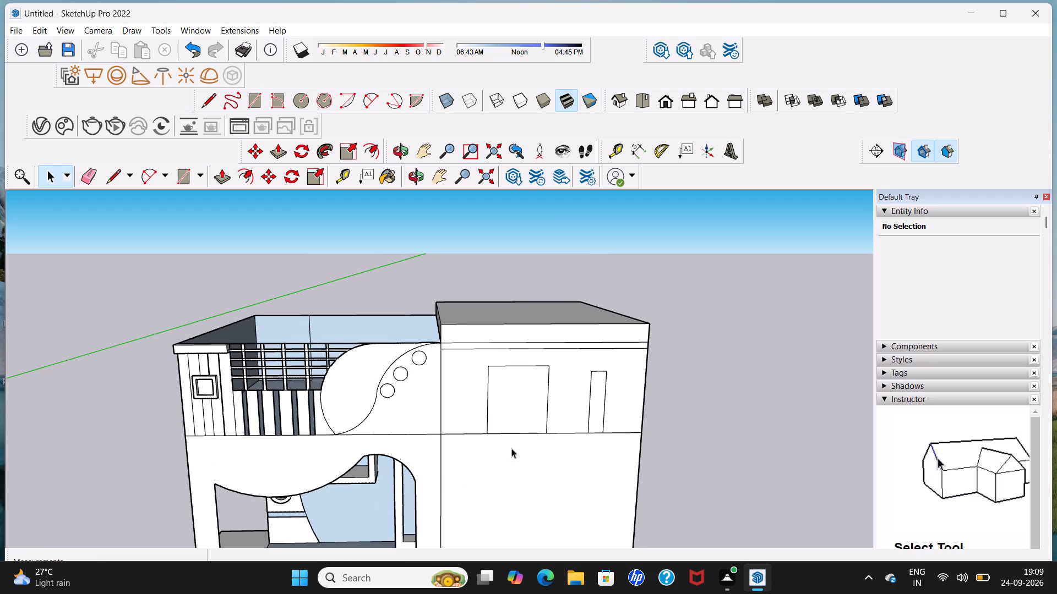
Offset the wide rectangle's outline inward by about 4 15/16".
{"action": "scroll", "coordinate": [513, 384], "scroll_direction": "up", "scroll_amount": 1}
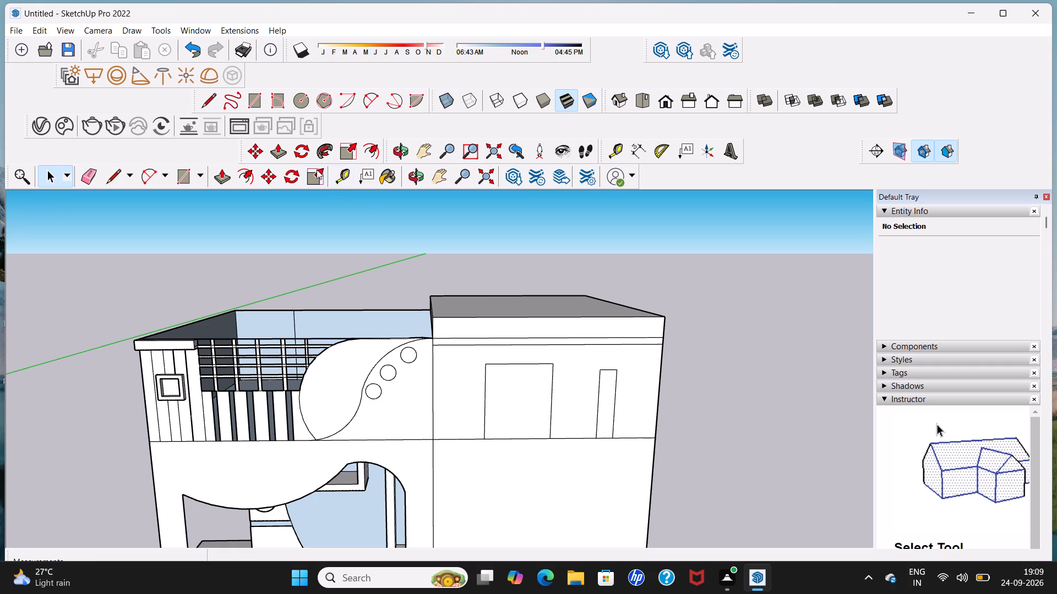
{"action": "left_click", "coordinate": [374, 146]}
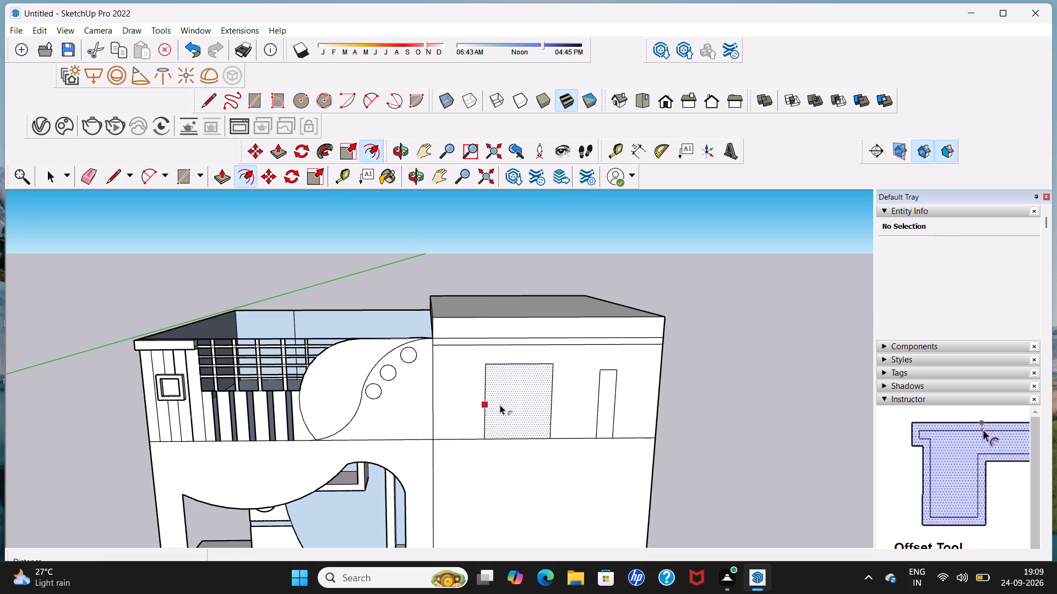
{"action": "left_click", "coordinate": [500, 405]}
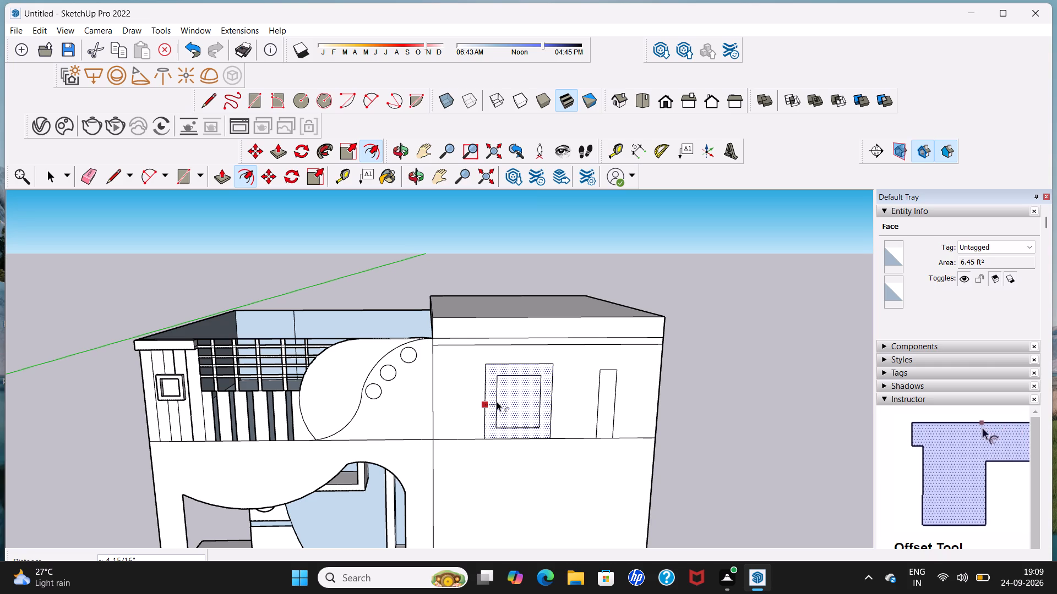
{"action": "left_click", "coordinate": [497, 402]}
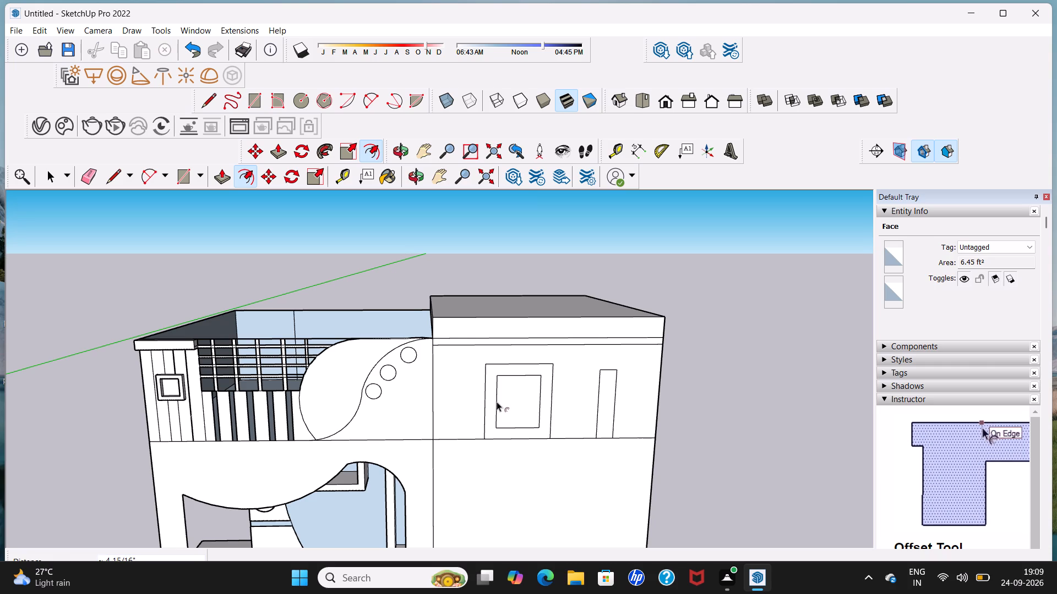
{"action": "key", "text": "space"}
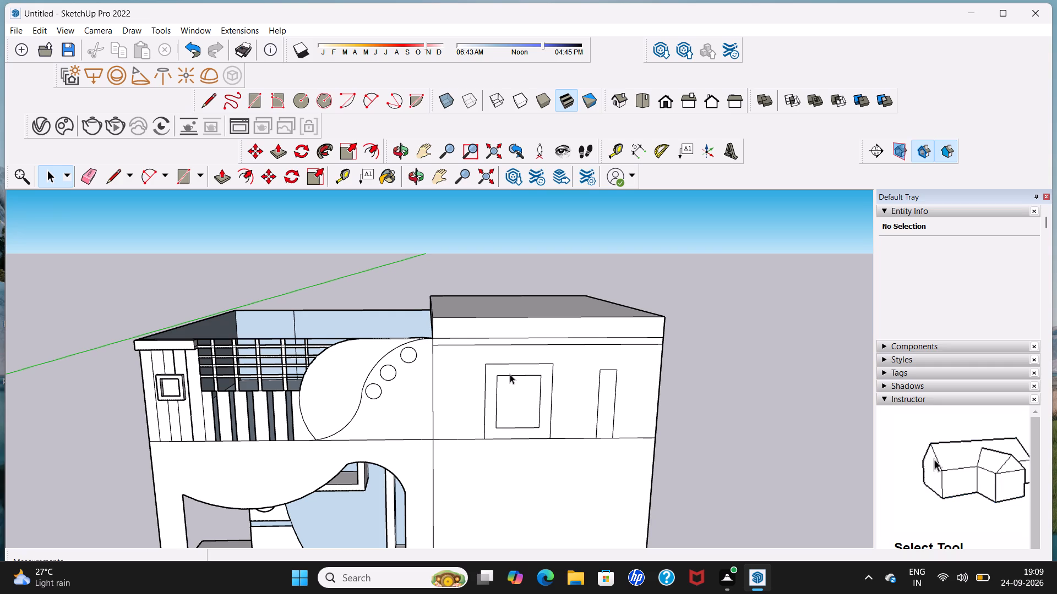
Replace the inner rectangle's top edge with a lower horizontal line about 2' 4 5/16" long spanning the outer rectangle's sides.
{"action": "left_click", "coordinate": [510, 374]}
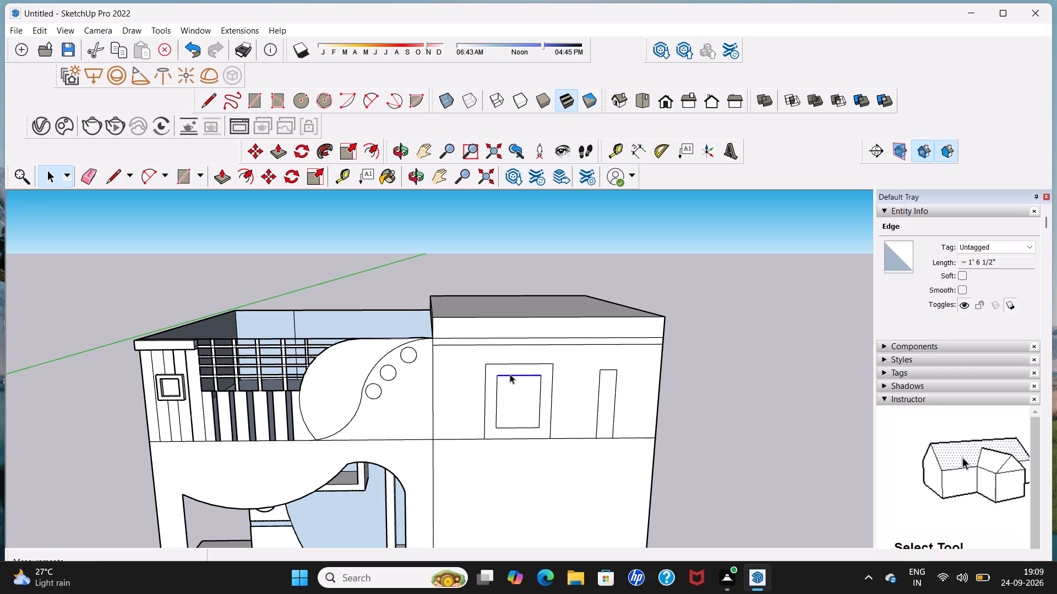
{"action": "key", "text": "Delete"}
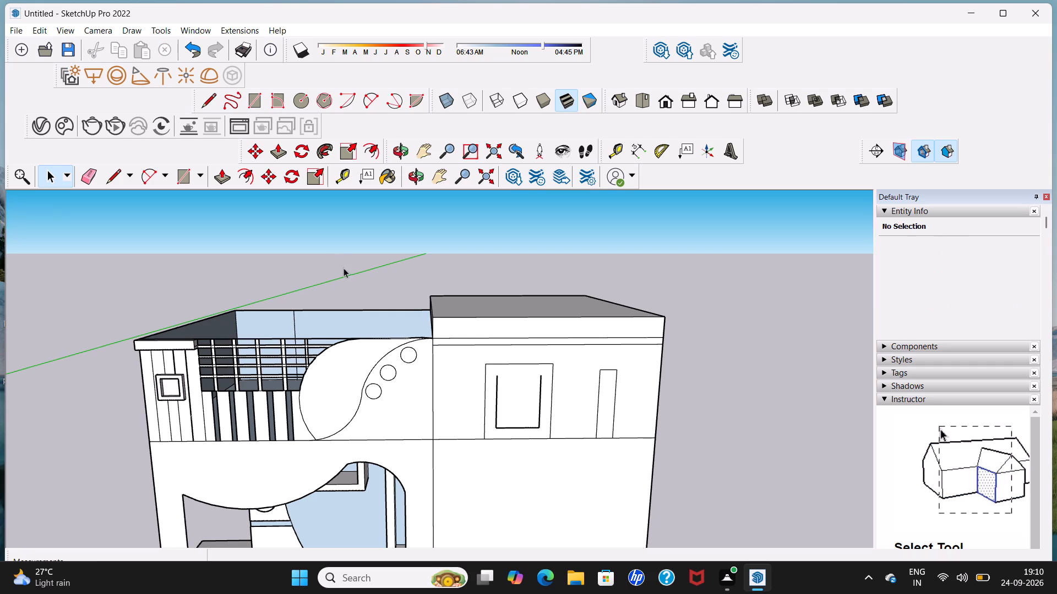
{"action": "left_click", "coordinate": [210, 104]}
{"action": "scroll", "coordinate": [470, 410], "scroll_direction": "up", "scroll_amount": 2}
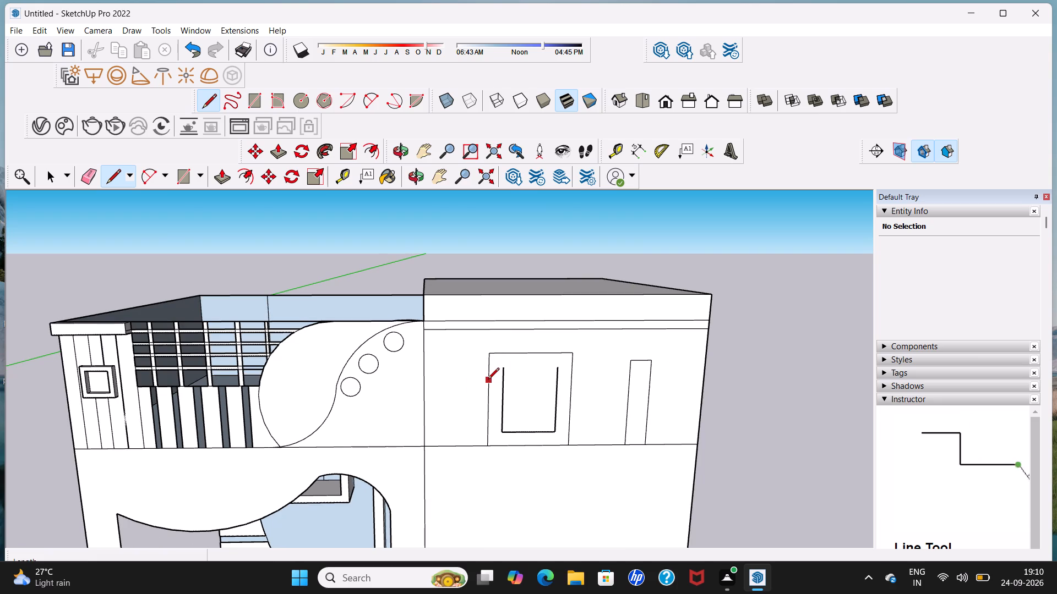
{"action": "left_click", "coordinate": [488, 380]}
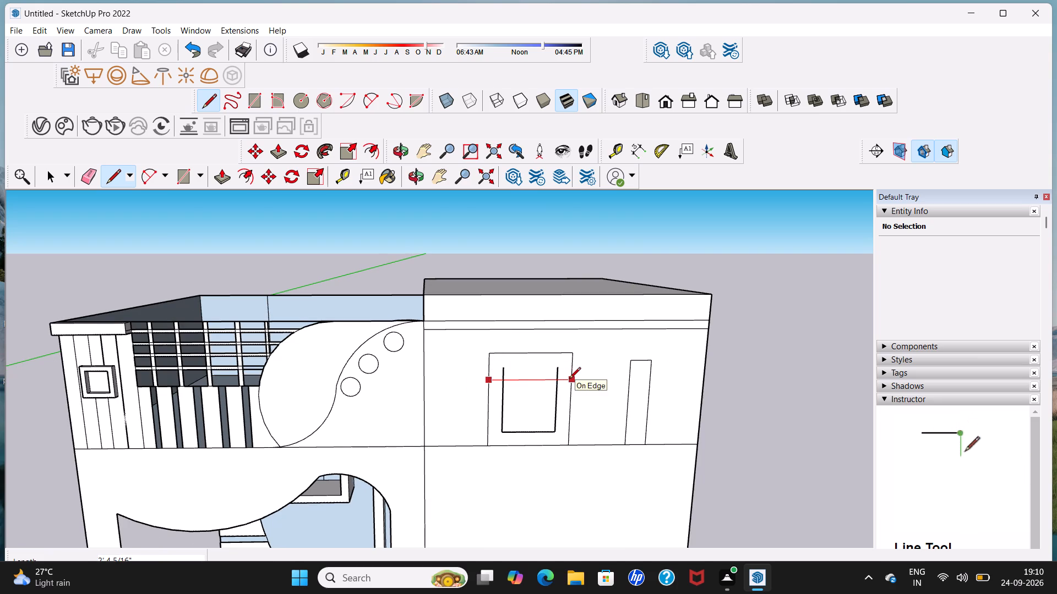
{"action": "left_click", "coordinate": [569, 380]}
{"action": "key", "text": "space"}
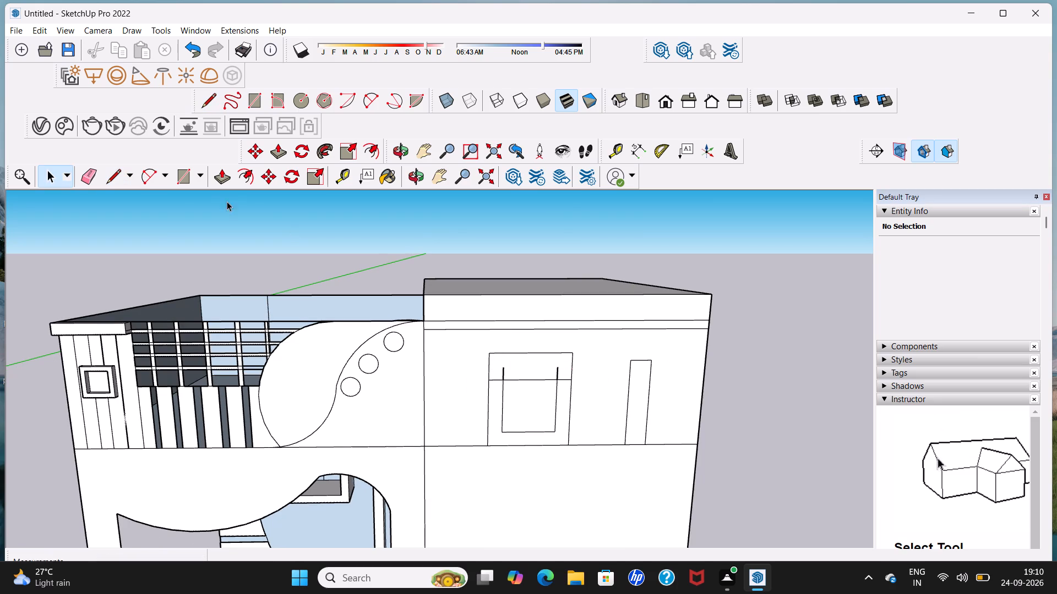
Erase the two vertical stubs above the new line and its overhanging ends so the inner rectangle is closed.
{"action": "left_click", "coordinate": [90, 179]}
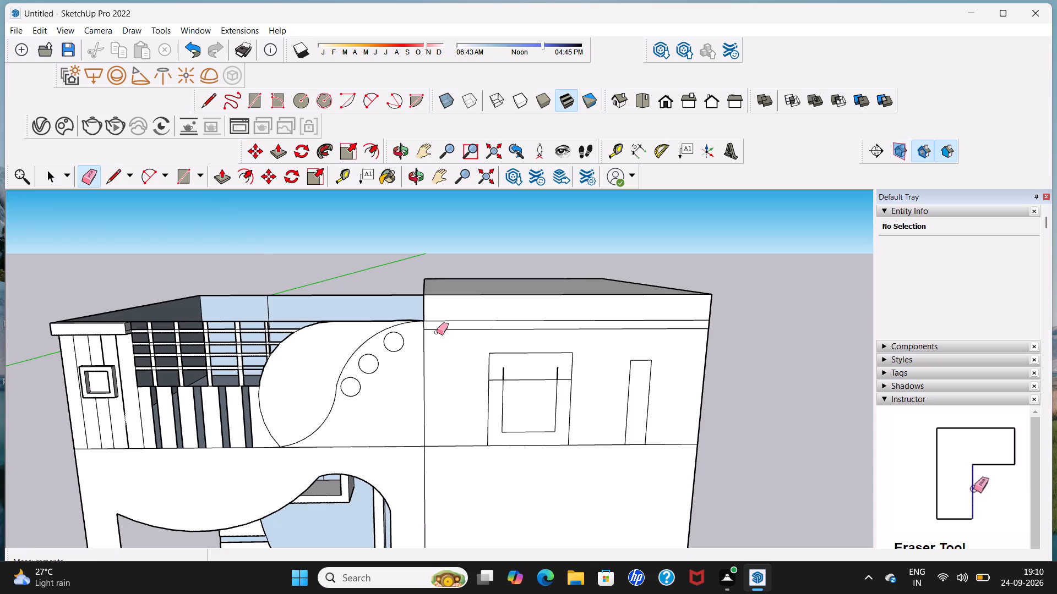
{"action": "scroll", "coordinate": [490, 375], "scroll_direction": "up", "scroll_amount": 3}
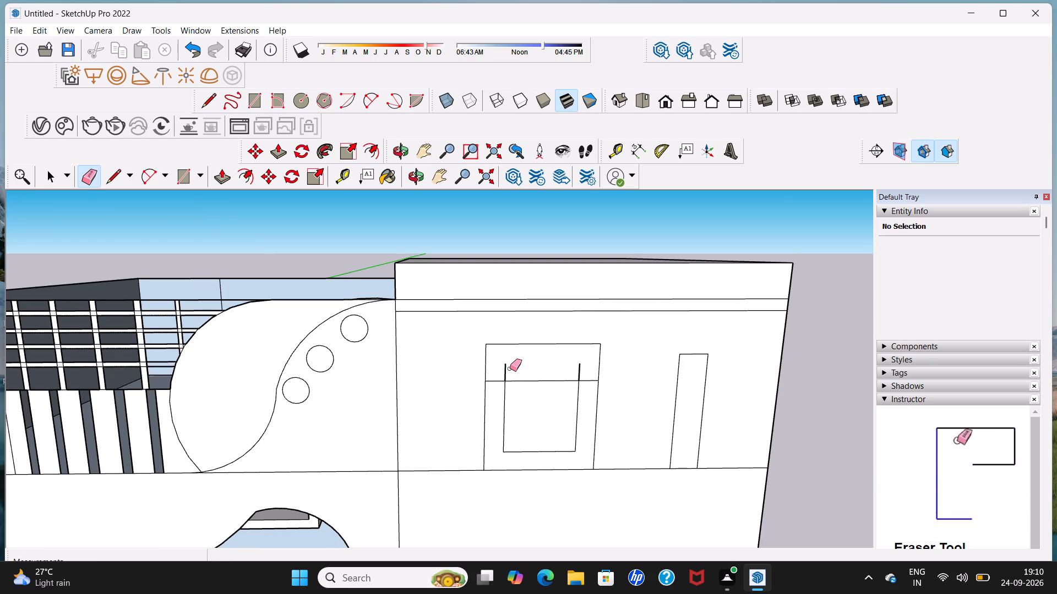
{"action": "left_click", "coordinate": [504, 371]}
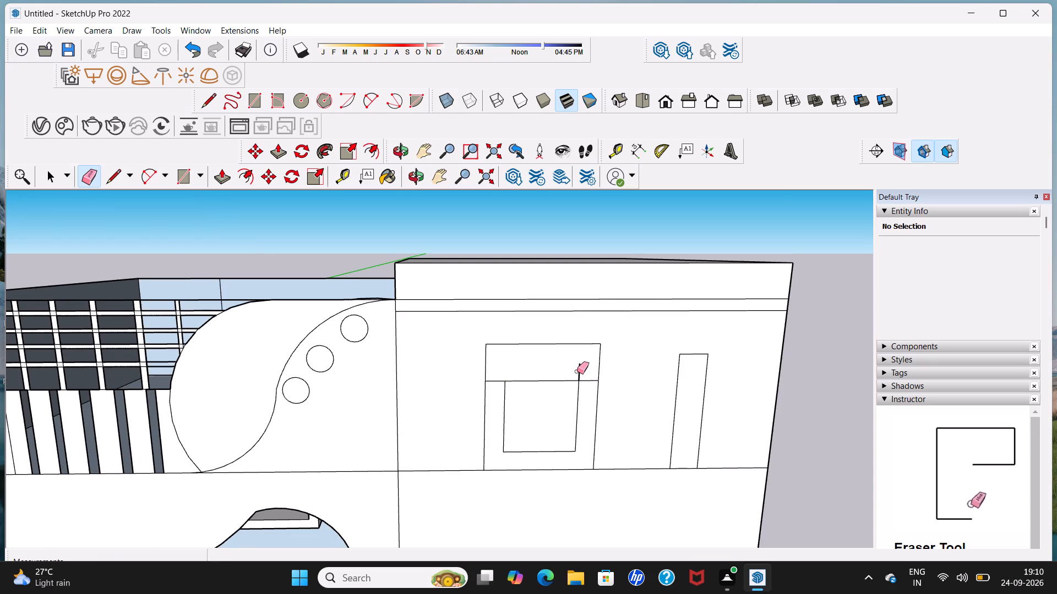
{"action": "left_click", "coordinate": [579, 369]}
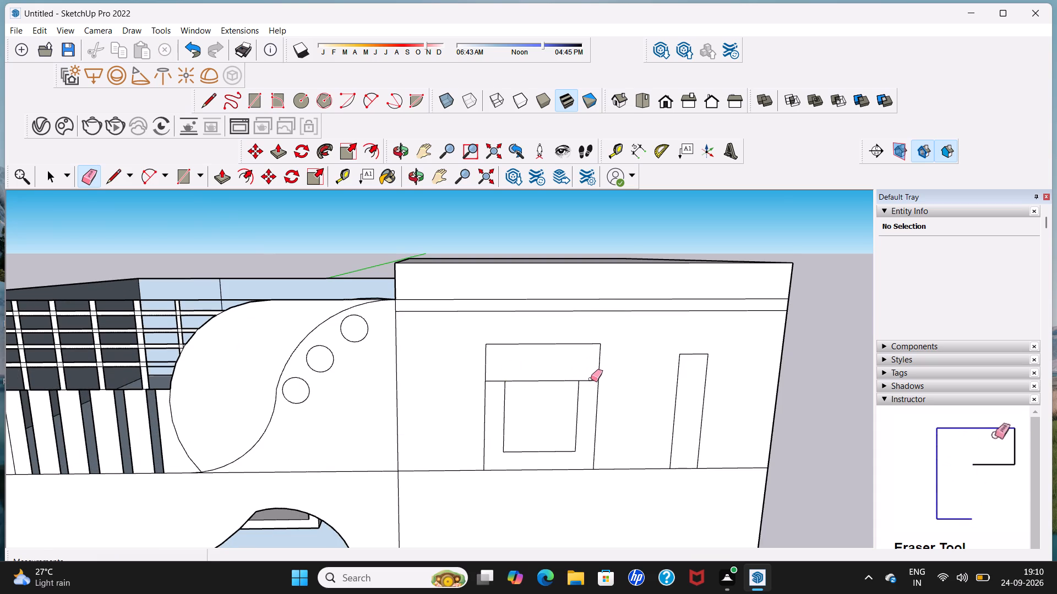
{"action": "left_click", "coordinate": [589, 380]}
{"action": "left_click", "coordinate": [493, 380]}
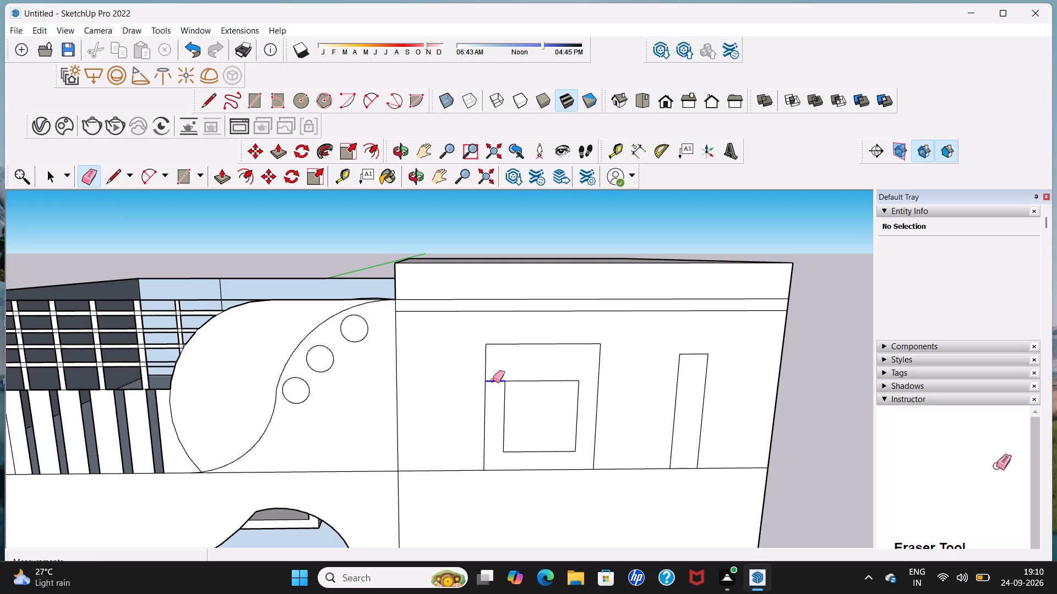
{"action": "scroll", "coordinate": [493, 380], "scroll_direction": "down", "scroll_amount": 1}
{"action": "key", "text": "space"}
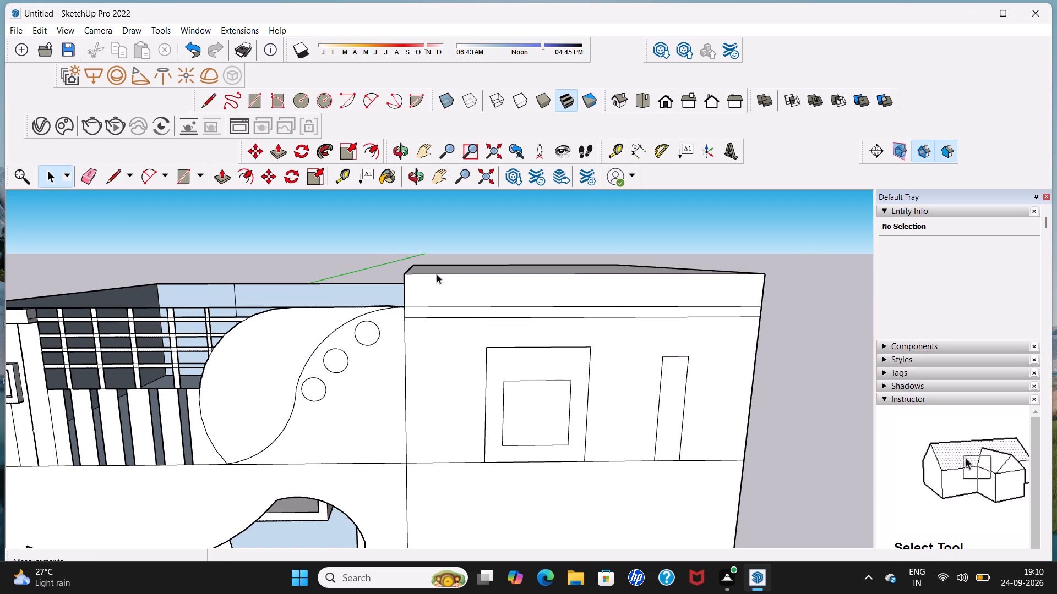
Draw a thin horizontal strip about 2' 8 15/16" long along the wide rectangle's top edge, overhanging it slightly on both sides.
{"action": "left_click", "coordinate": [204, 104]}
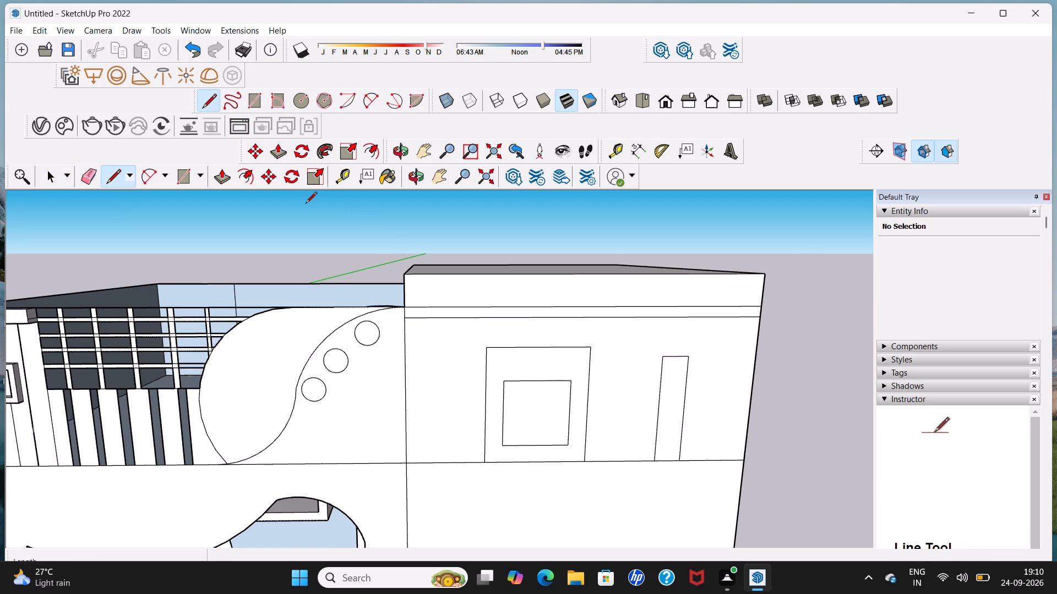
{"action": "left_click", "coordinate": [487, 351]}
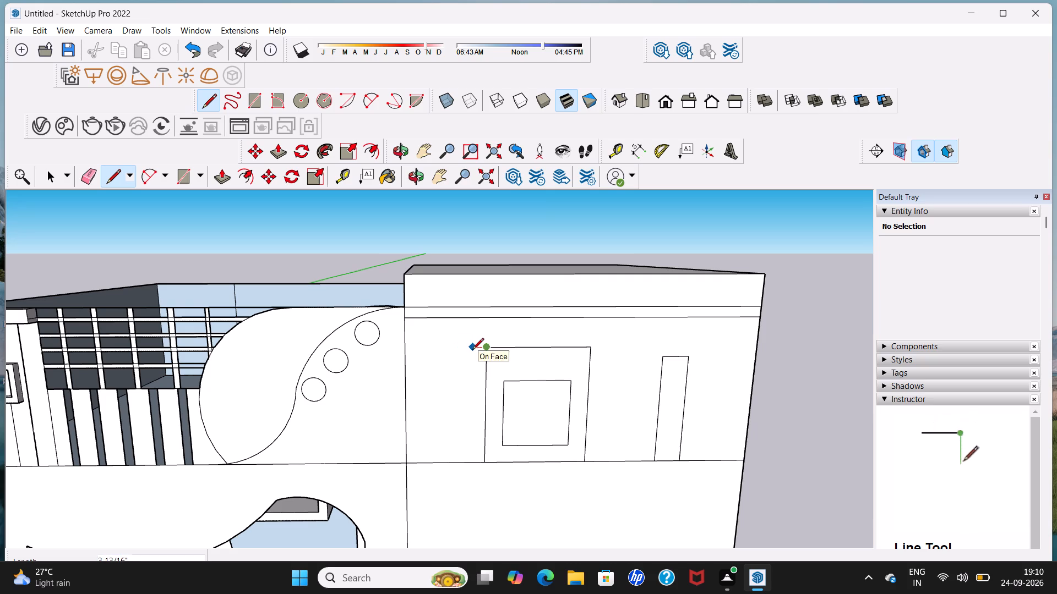
{"action": "left_click", "coordinate": [475, 350]}
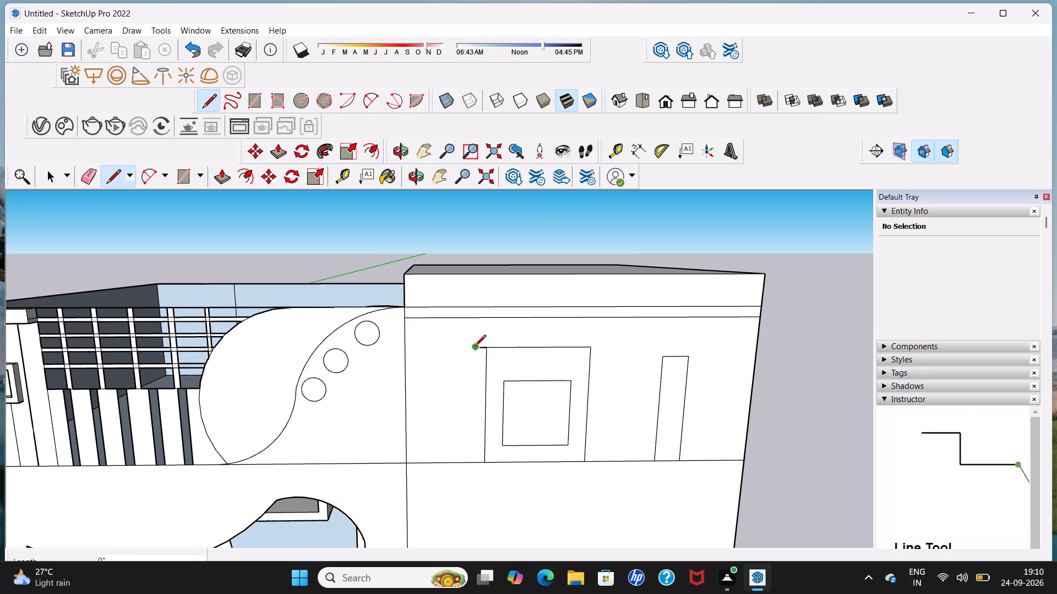
{"action": "left_click", "coordinate": [475, 351]}
{"action": "left_click", "coordinate": [474, 347]}
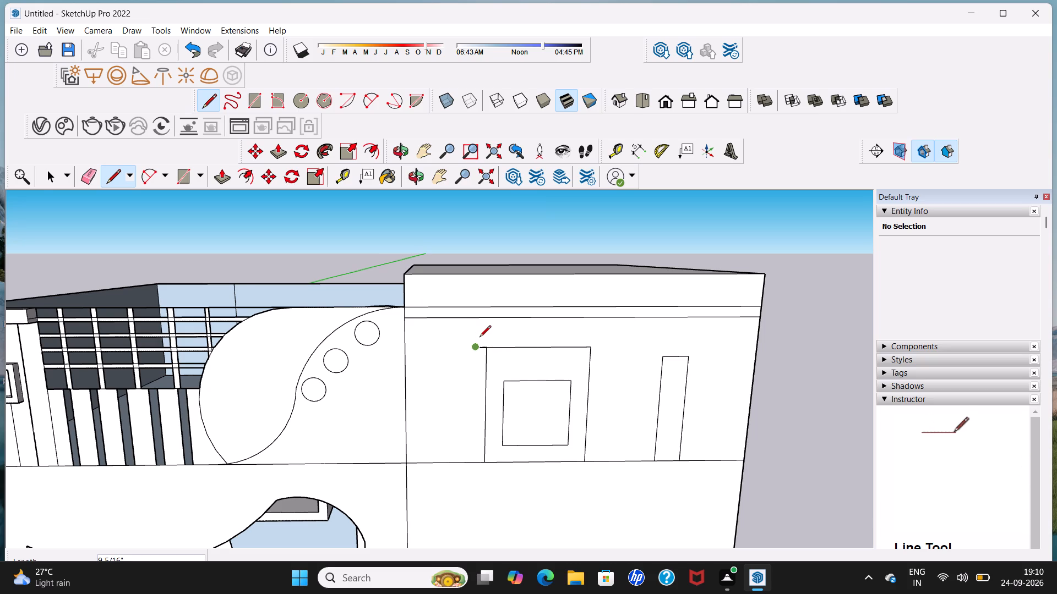
{"action": "scroll", "coordinate": [480, 338], "scroll_direction": "up", "scroll_amount": 5}
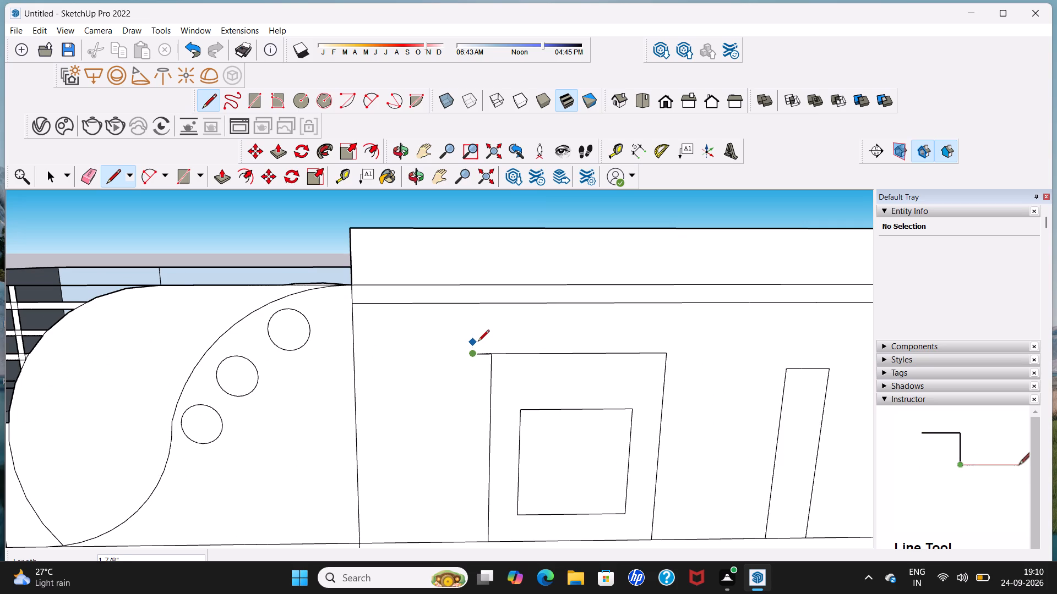
{"action": "left_click", "coordinate": [478, 343]}
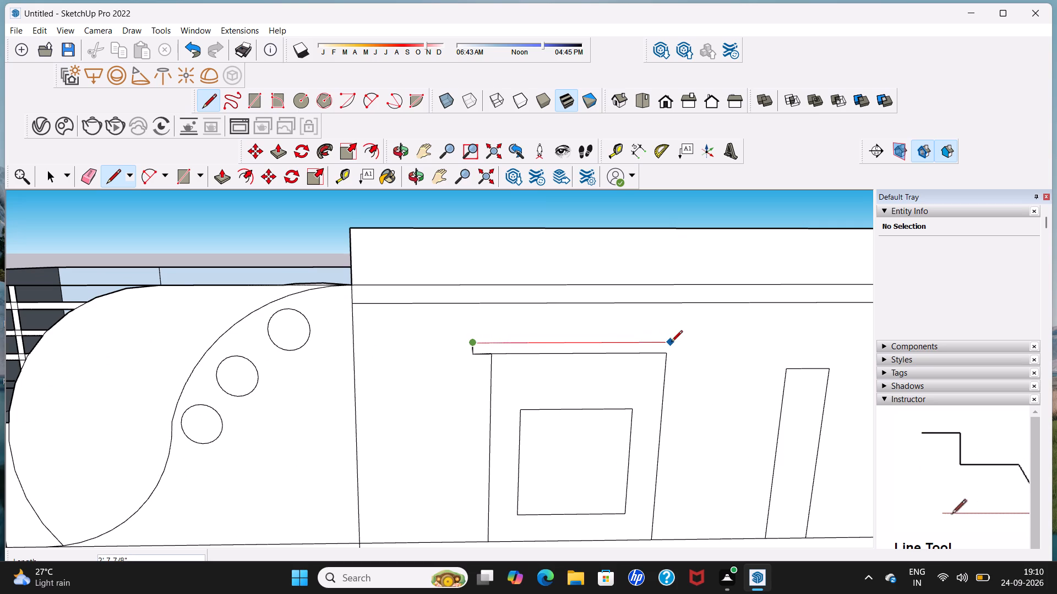
{"action": "left_click", "coordinate": [677, 343]}
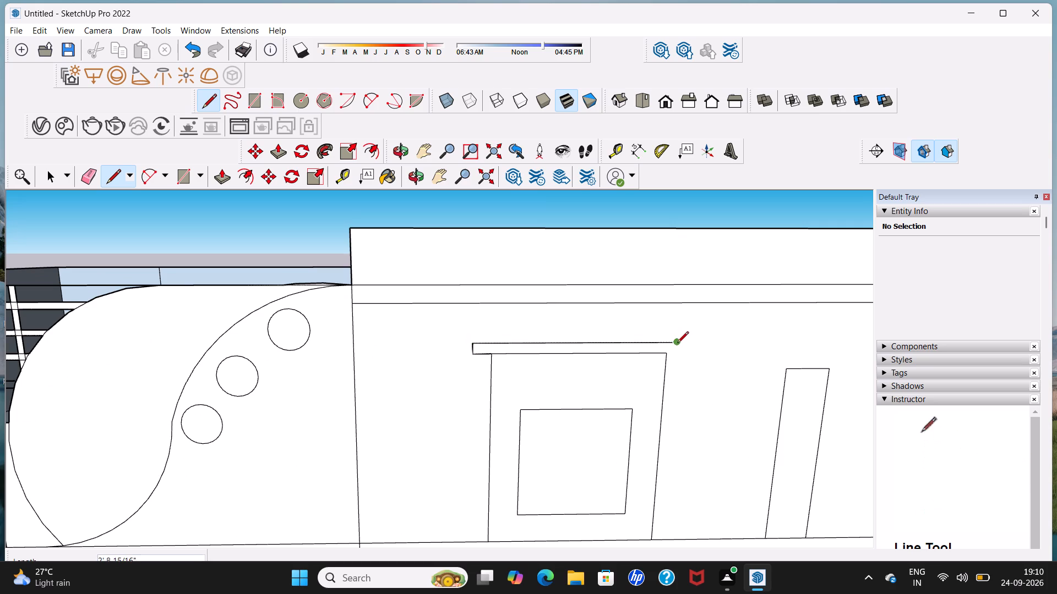
{"action": "left_click", "coordinate": [677, 354]}
{"action": "left_click", "coordinate": [659, 356]}
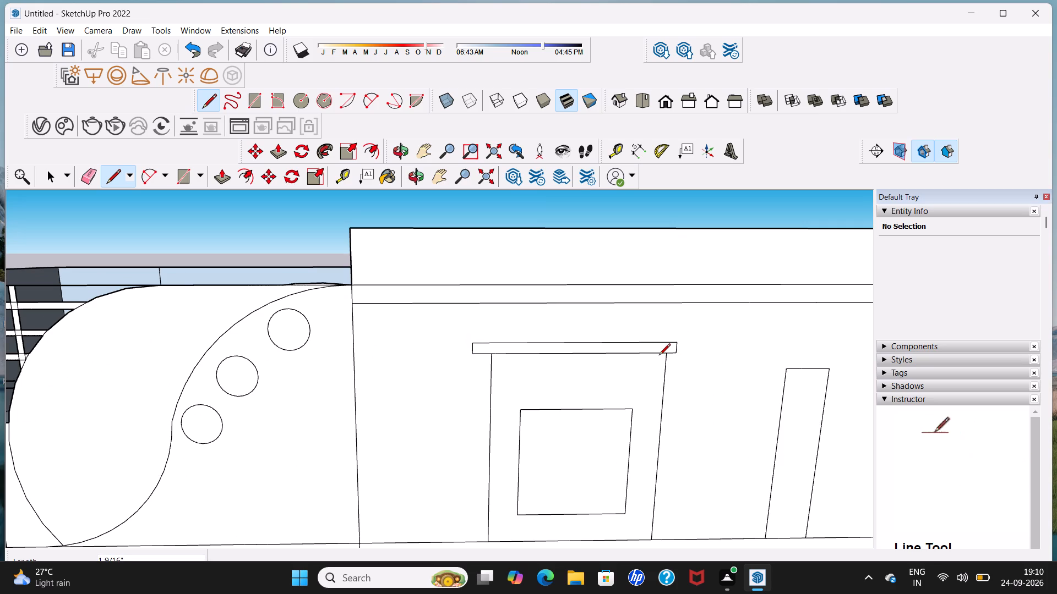
{"action": "key", "text": "space"}
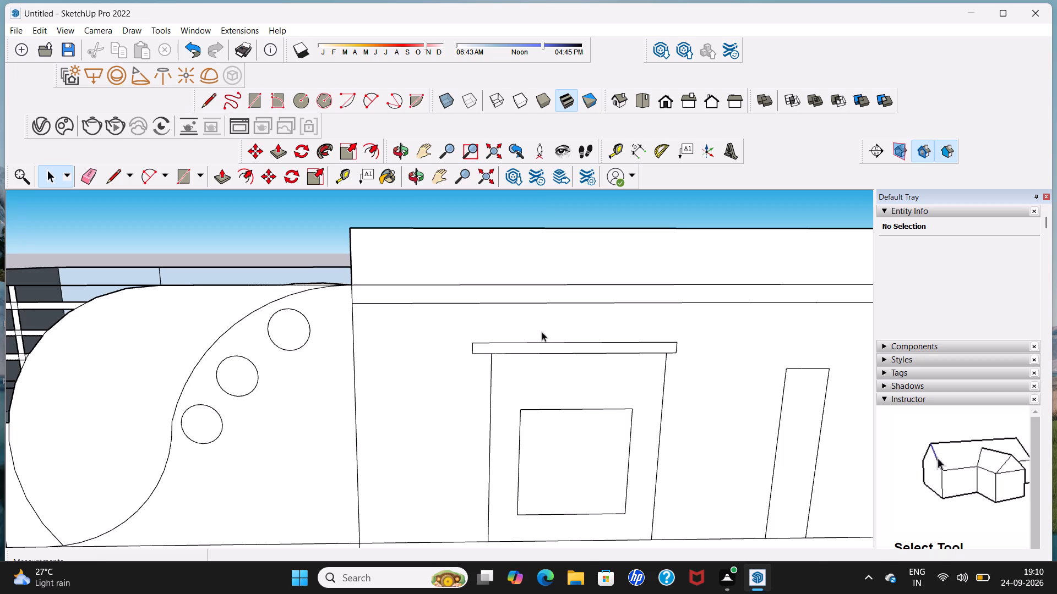
Push/Pull the thin strip above the wide rectangle outward by about 3 1/8".
{"action": "scroll", "coordinate": [542, 337], "scroll_direction": "down", "scroll_amount": 6}
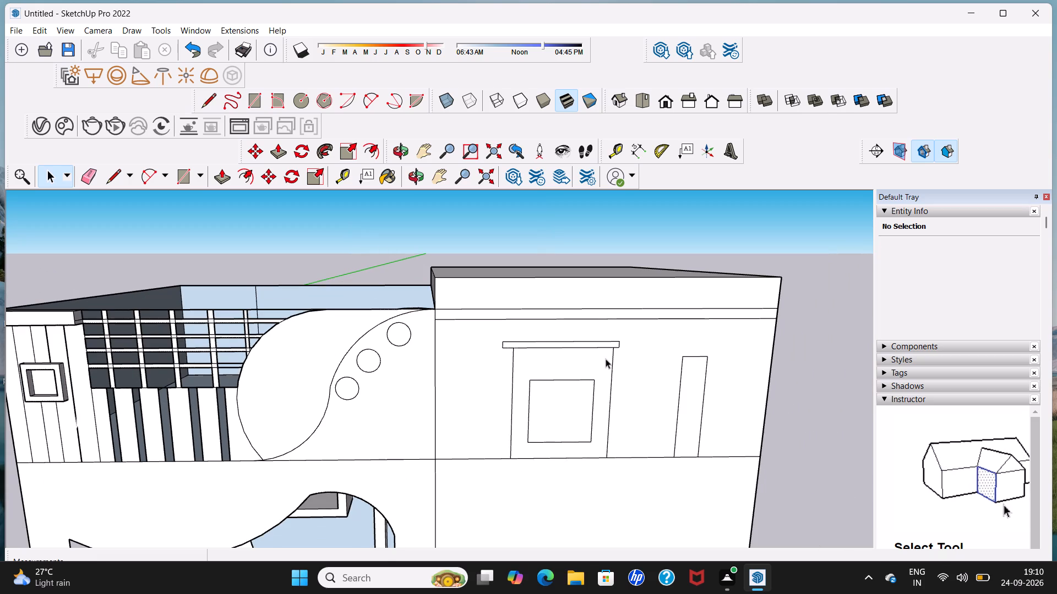
{"action": "middle_click_drag", "start_coordinate": [609, 358], "coordinate": [486, 358], "text": "shift"}
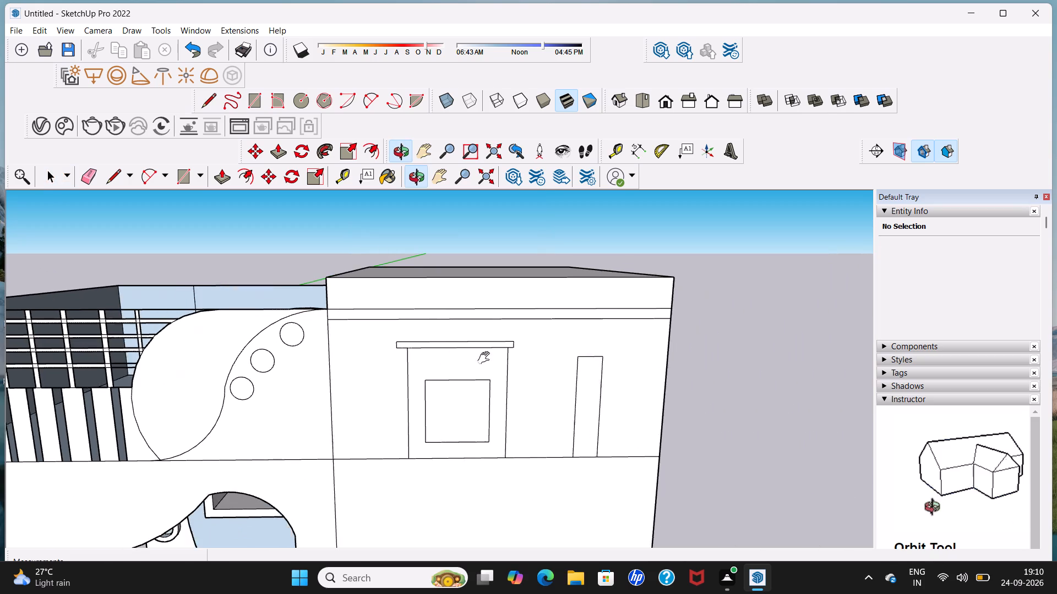
{"action": "middle_click_drag", "start_coordinate": [486, 358], "coordinate": [473, 358], "text": "shift"}
{"action": "scroll", "coordinate": [471, 350], "scroll_direction": "up", "scroll_amount": 2}
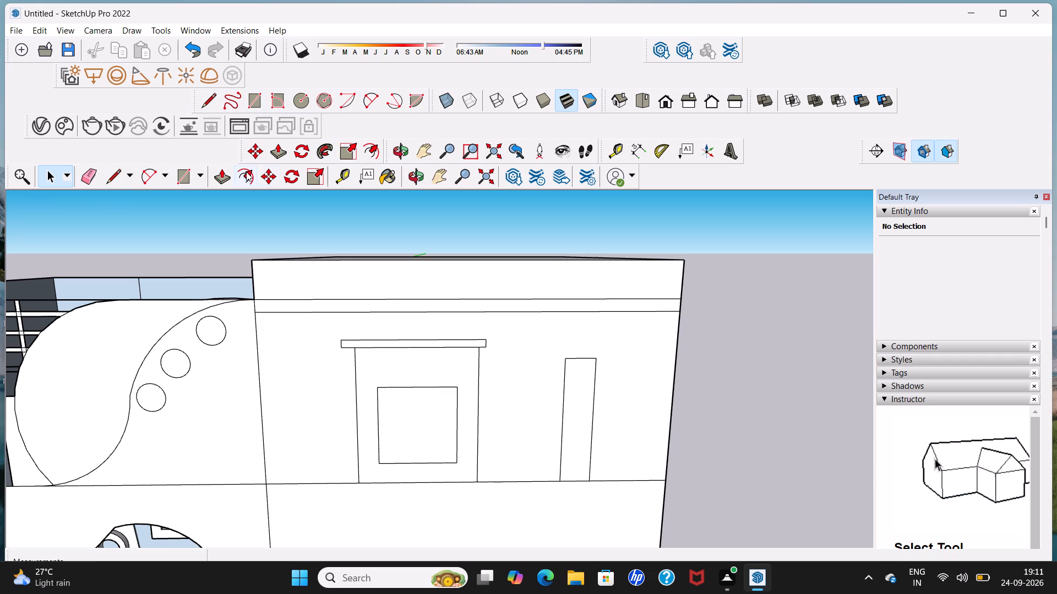
{"action": "left_click", "coordinate": [227, 180]}
{"action": "scroll", "coordinate": [453, 349], "scroll_direction": "up", "scroll_amount": 3}
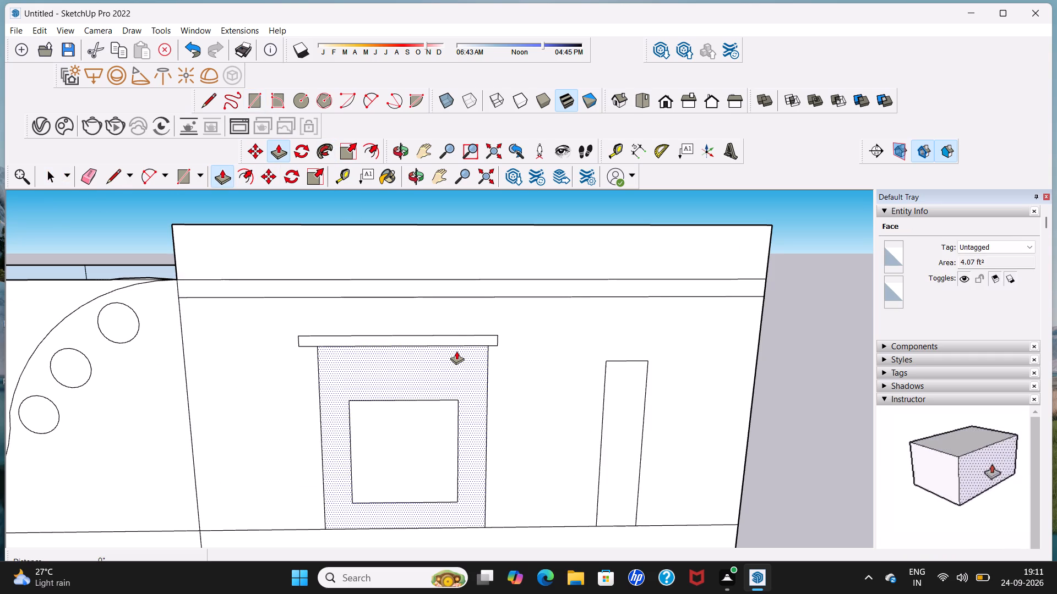
{"action": "left_click", "coordinate": [460, 336]}
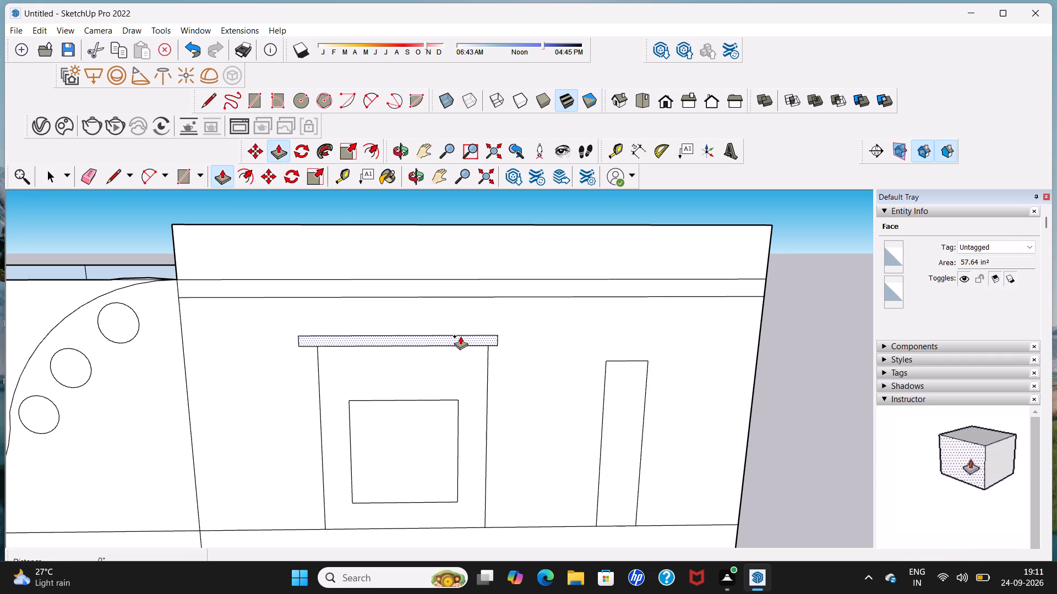
{"action": "left_click", "coordinate": [457, 340]}
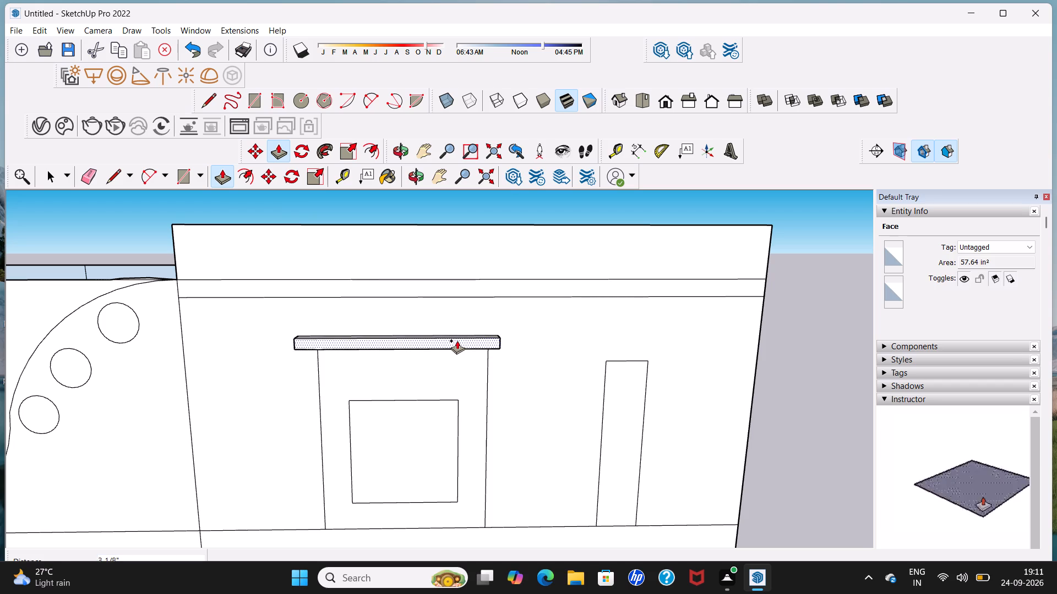
{"action": "key", "text": "space"}
Push/Pull the frame face between the wide rectangle and its inner rectangle outward by about 3 1/16".
{"action": "middle_click_drag", "start_coordinate": [457, 336], "coordinate": [419, 296], "text": "shift"}
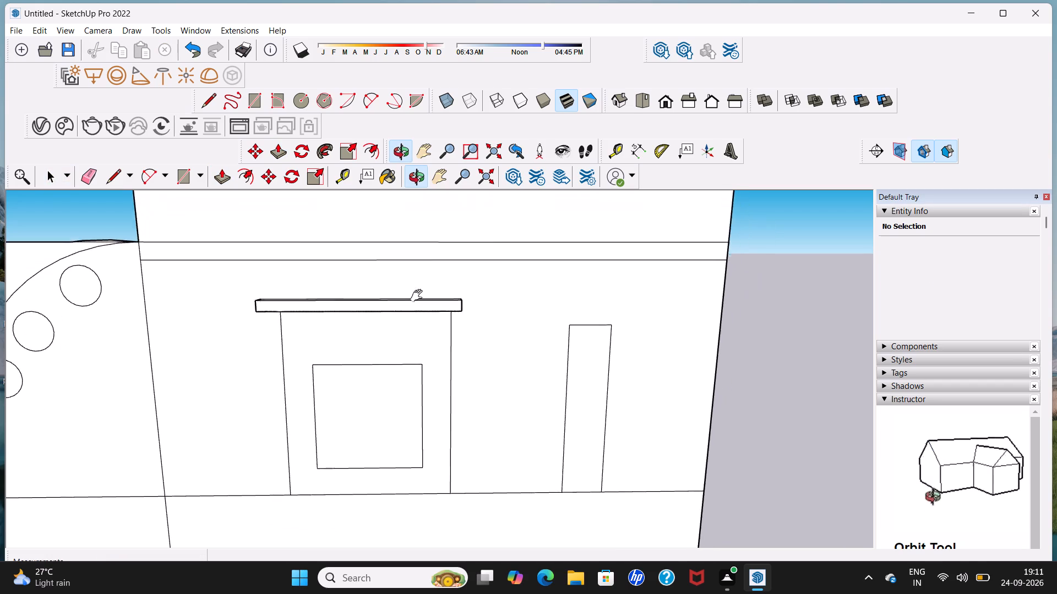
{"action": "middle_click_drag", "start_coordinate": [419, 296], "coordinate": [416, 287], "text": "shift"}
{"action": "scroll", "coordinate": [416, 287], "scroll_direction": "down", "scroll_amount": 2}
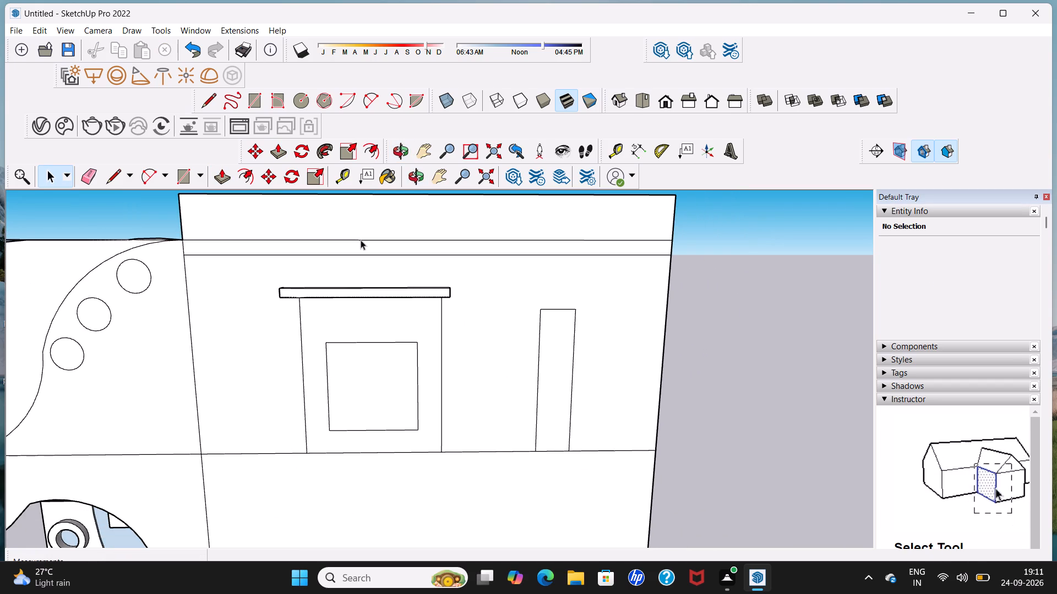
{"action": "left_click", "coordinate": [222, 175]}
{"action": "left_click", "coordinate": [336, 320]}
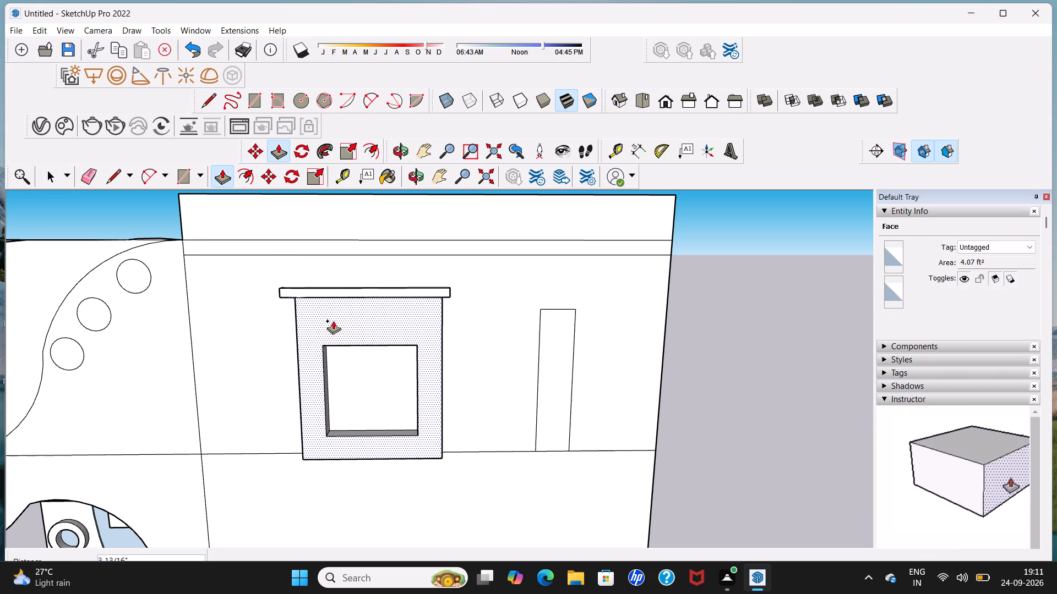
{"action": "left_click", "coordinate": [333, 321]}
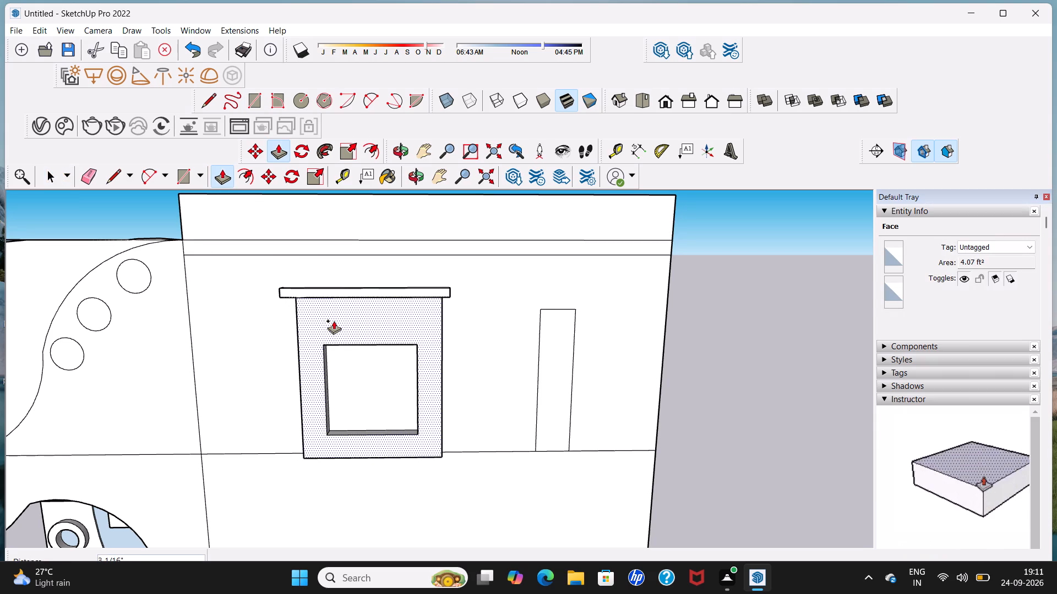
{"action": "key", "text": "space"}
Draw two closely spaced horizontal lines about 2' 4 5/16" long across the extruded frame, spanning the upper part of its opening.
{"action": "middle_click_drag", "start_coordinate": [375, 346], "coordinate": [349, 269]}
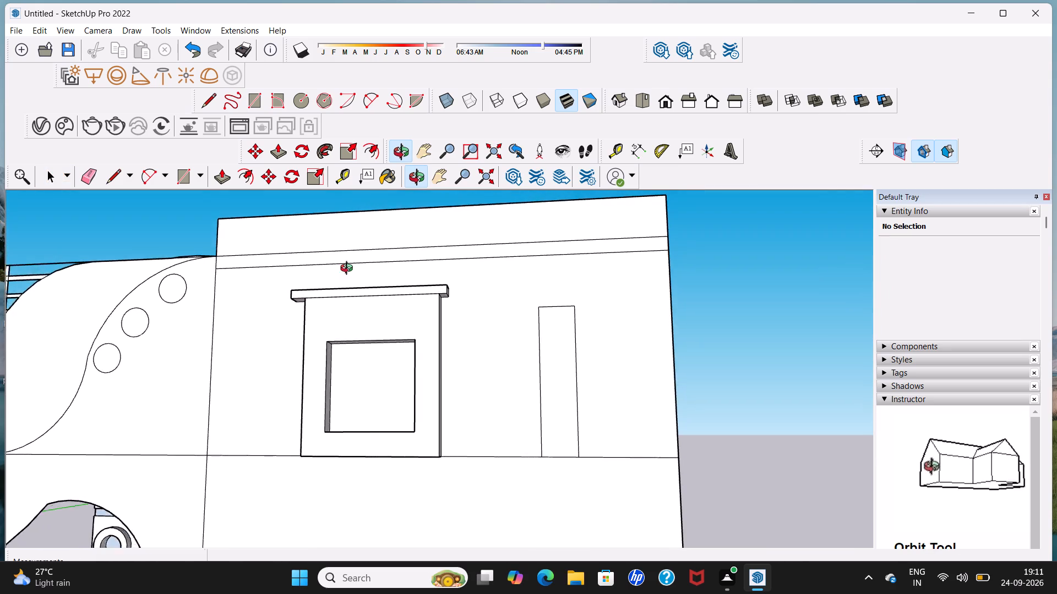
{"action": "middle_click_drag", "start_coordinate": [349, 269], "coordinate": [364, 264]}
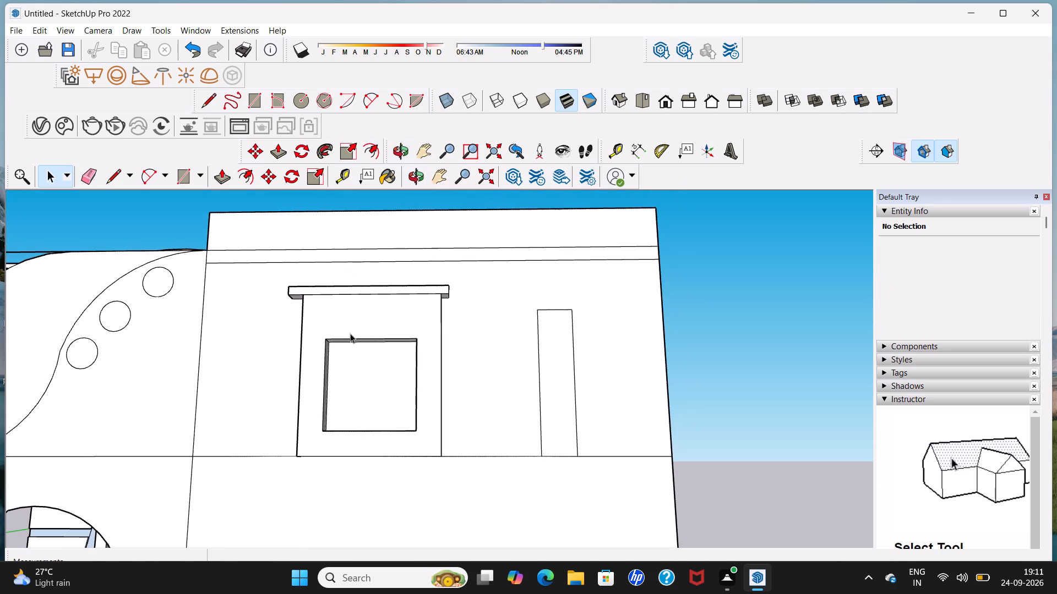
{"action": "scroll", "coordinate": [350, 333], "scroll_direction": "down", "scroll_amount": 4}
{"action": "middle_click_drag", "start_coordinate": [350, 333], "coordinate": [351, 339]}
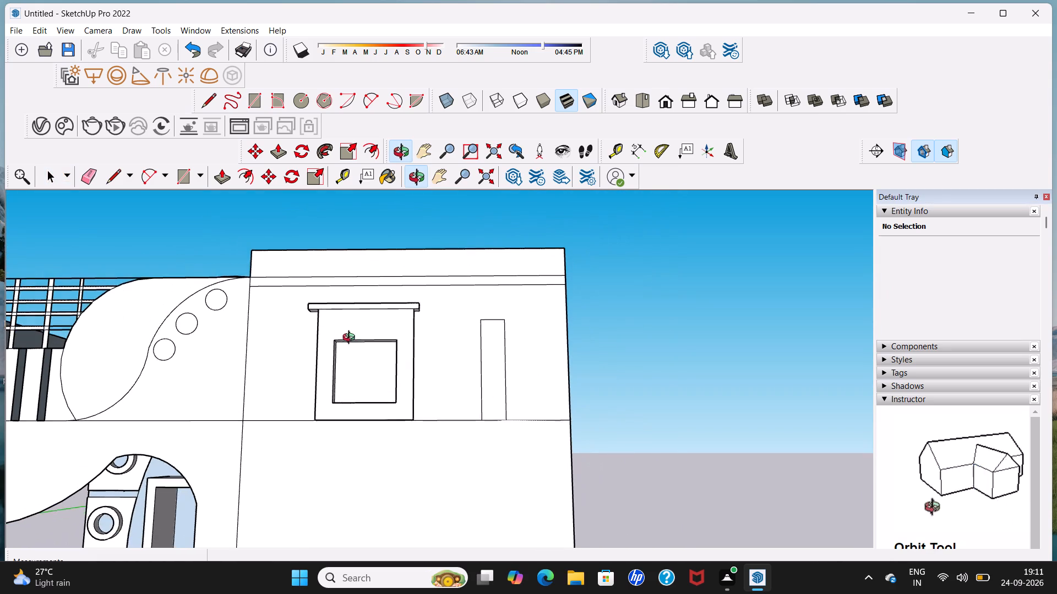
{"action": "middle_click_drag", "start_coordinate": [351, 339], "coordinate": [352, 384]}
{"action": "scroll", "coordinate": [352, 377], "scroll_direction": "up", "scroll_amount": 1}
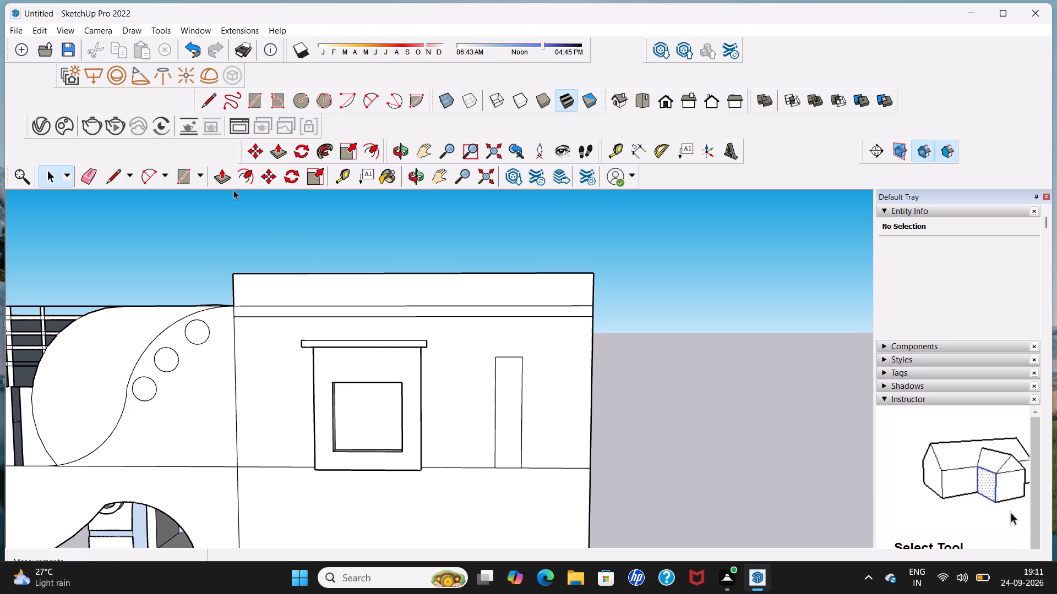
{"action": "left_click", "coordinate": [209, 105]}
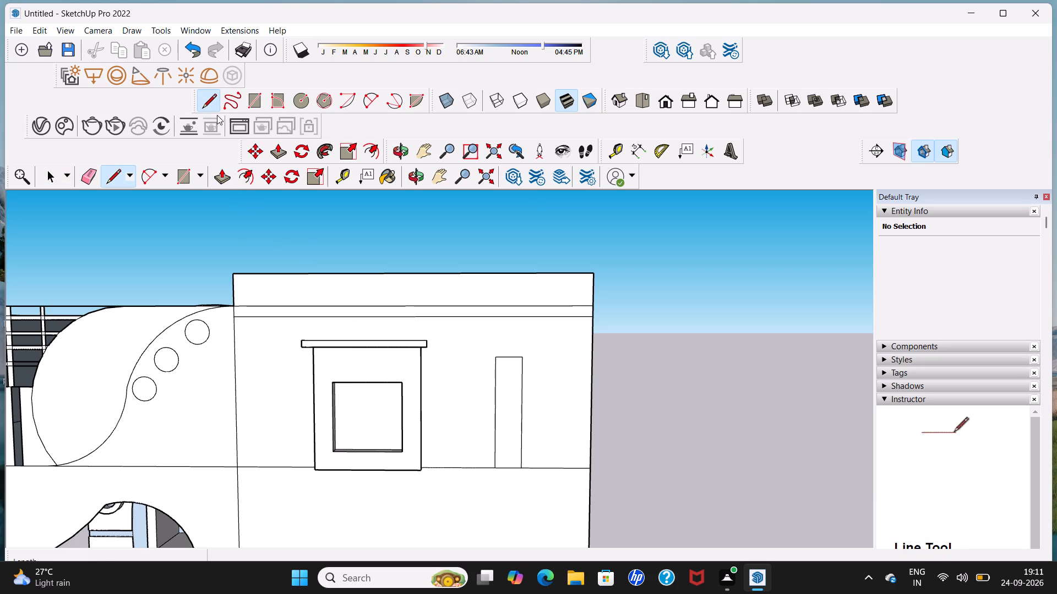
{"action": "left_click", "coordinate": [314, 401]}
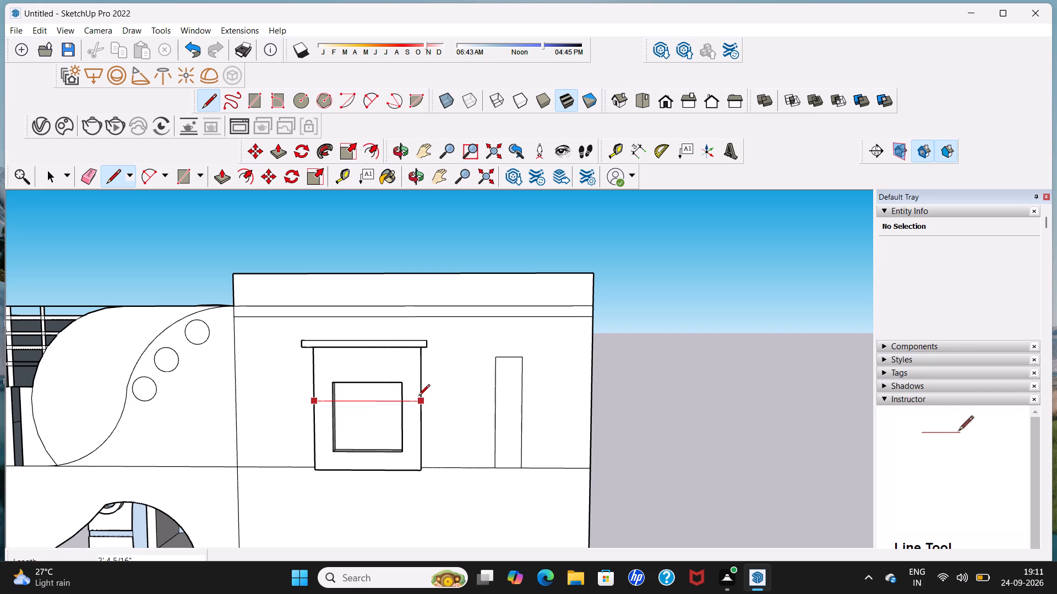
{"action": "left_click", "coordinate": [418, 397]}
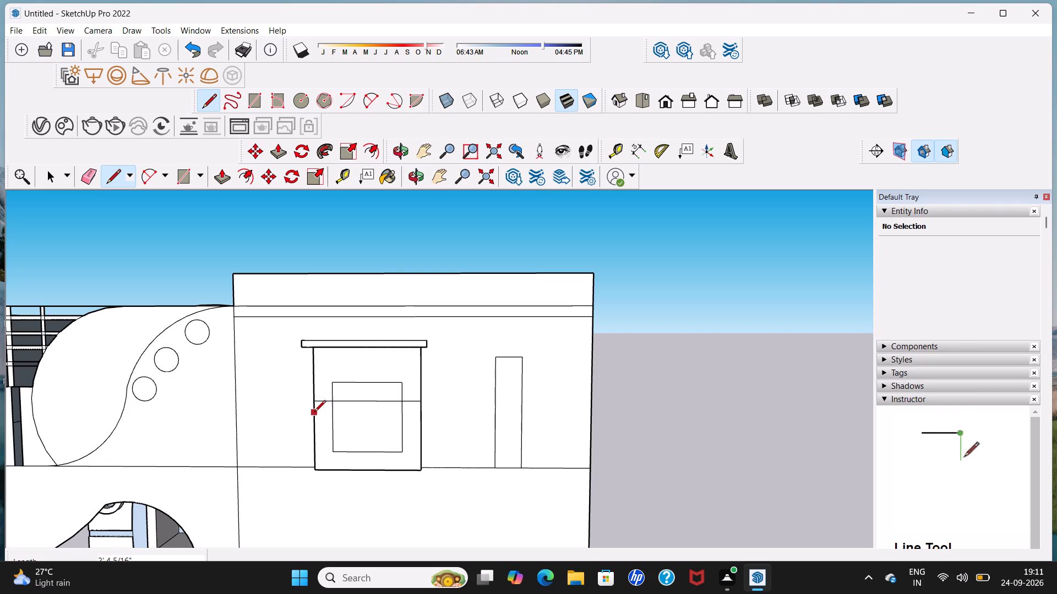
{"action": "left_click", "coordinate": [315, 410]}
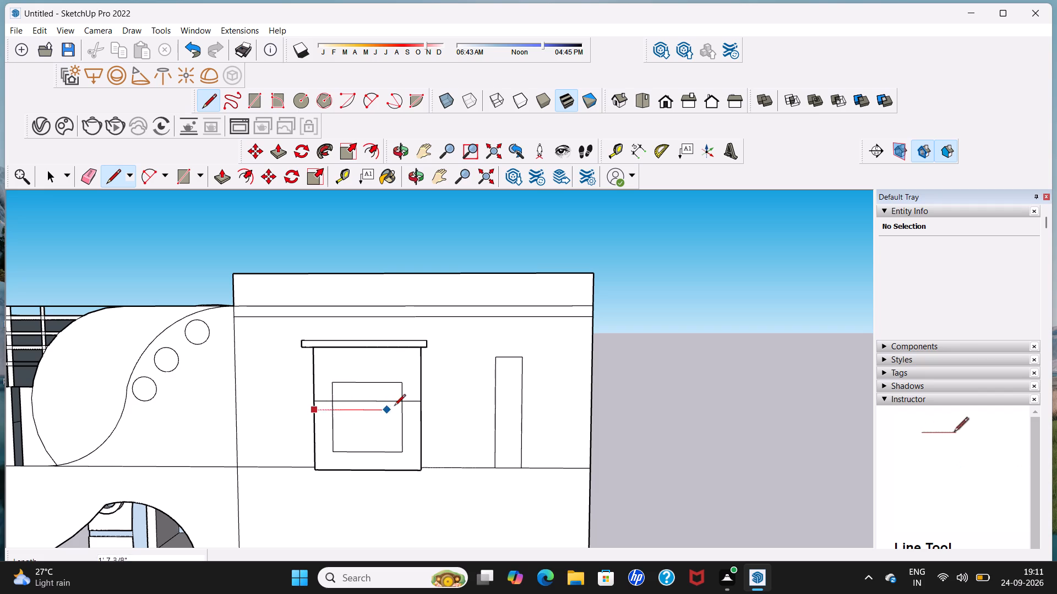
{"action": "left_click", "coordinate": [422, 412]}
Draw a second pair of horizontal lines about 2' 4 5/16" long across the frame, spanning the lower part of its opening.
{"action": "left_click", "coordinate": [315, 431]}
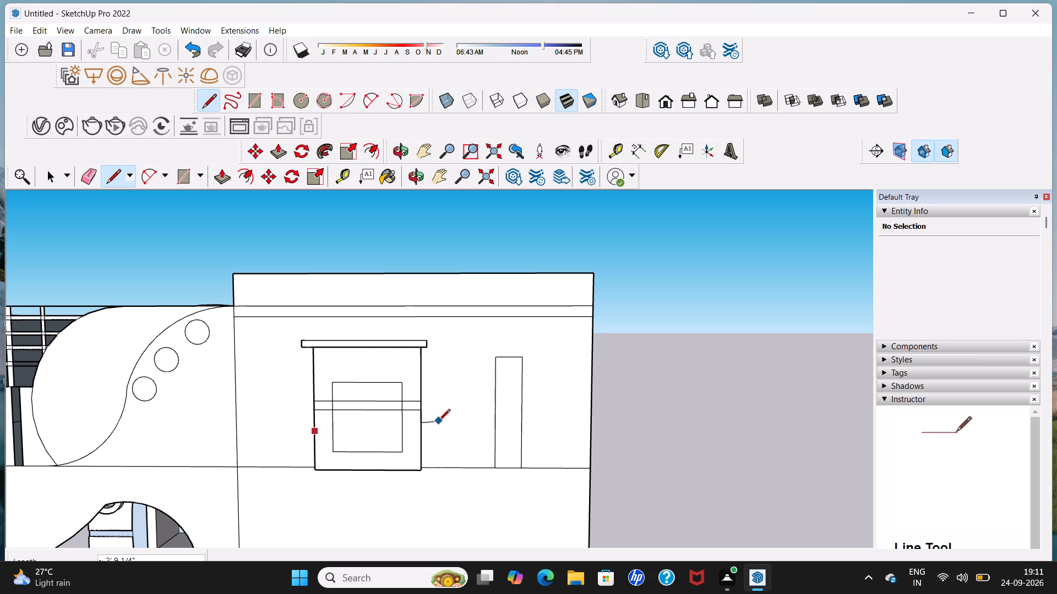
{"action": "left_click", "coordinate": [423, 430]}
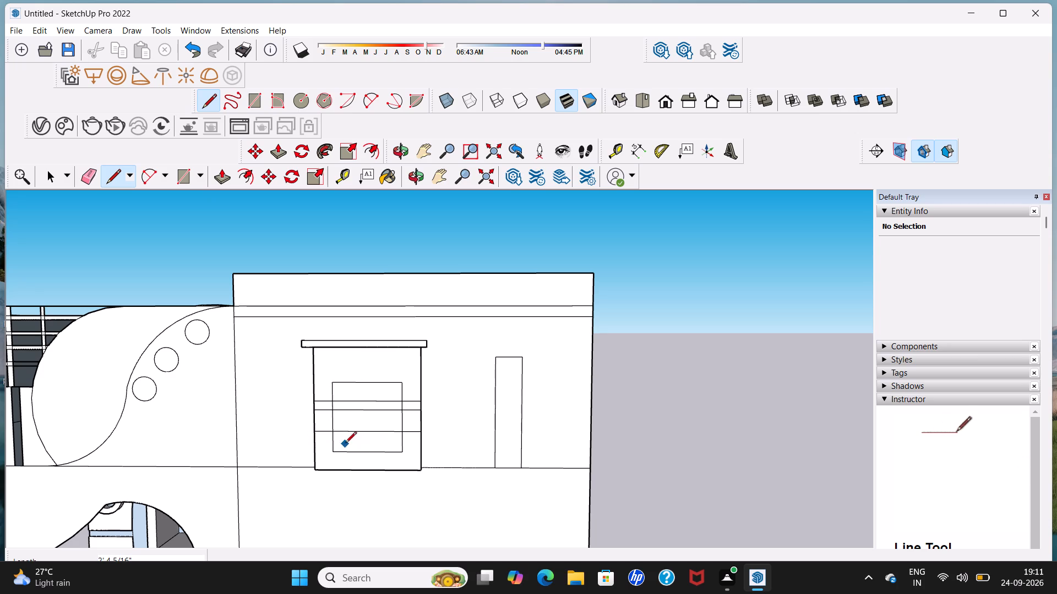
{"action": "left_click", "coordinate": [317, 441]}
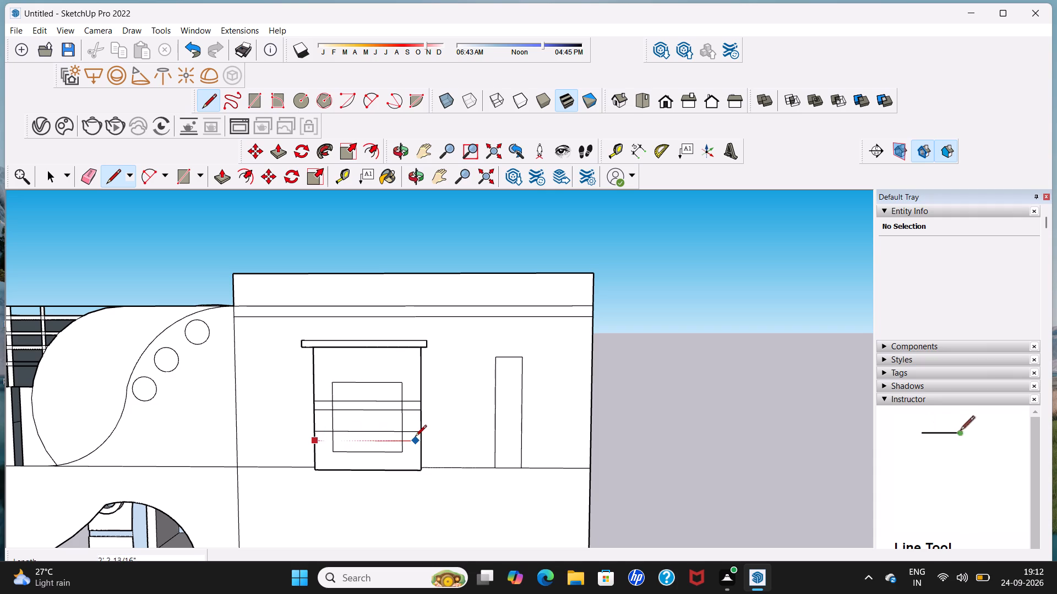
{"action": "left_click", "coordinate": [419, 442]}
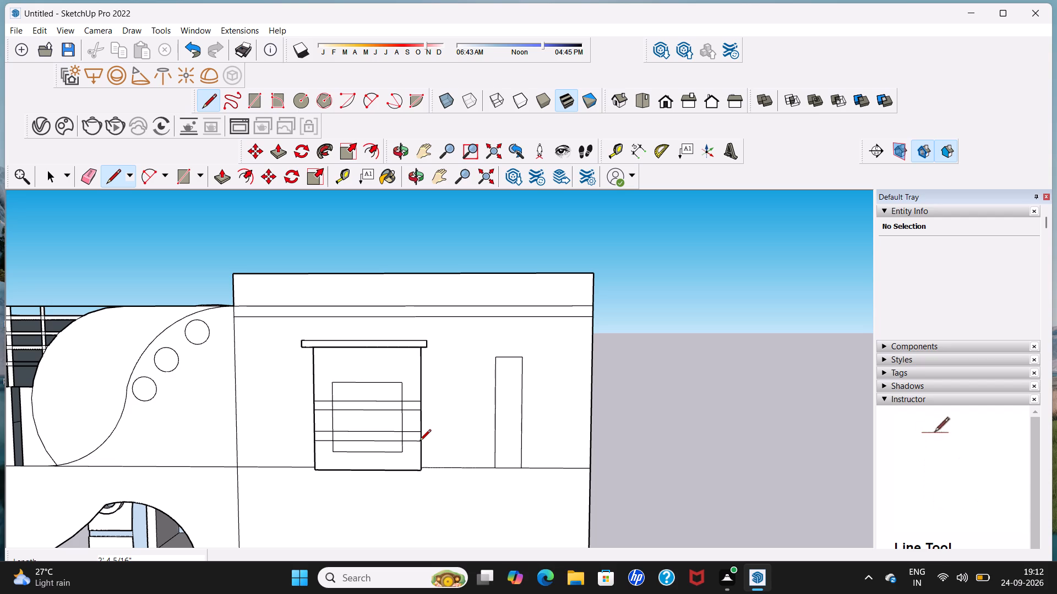
{"action": "key", "text": "space"}
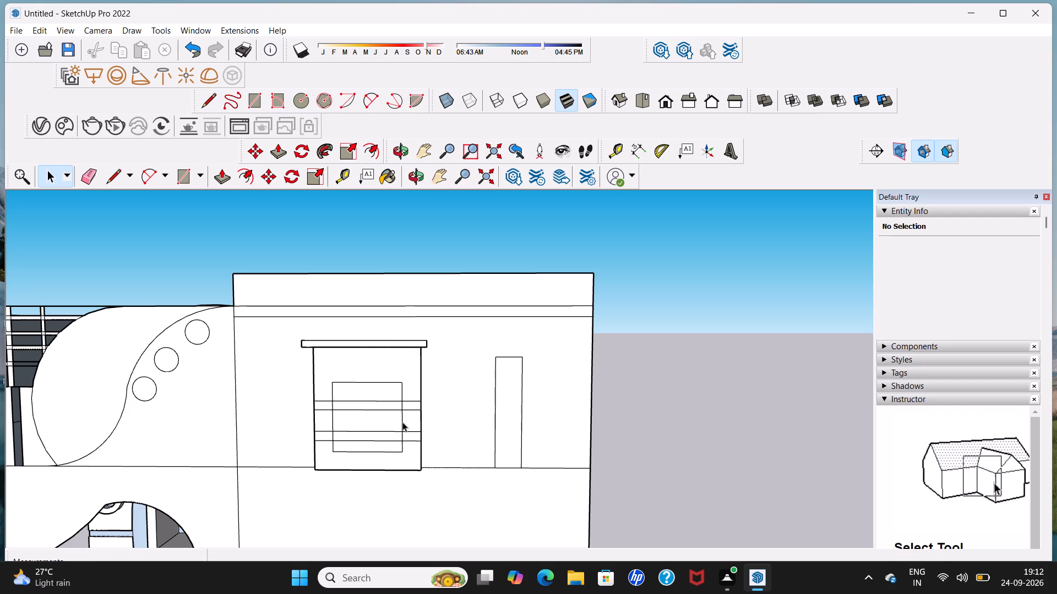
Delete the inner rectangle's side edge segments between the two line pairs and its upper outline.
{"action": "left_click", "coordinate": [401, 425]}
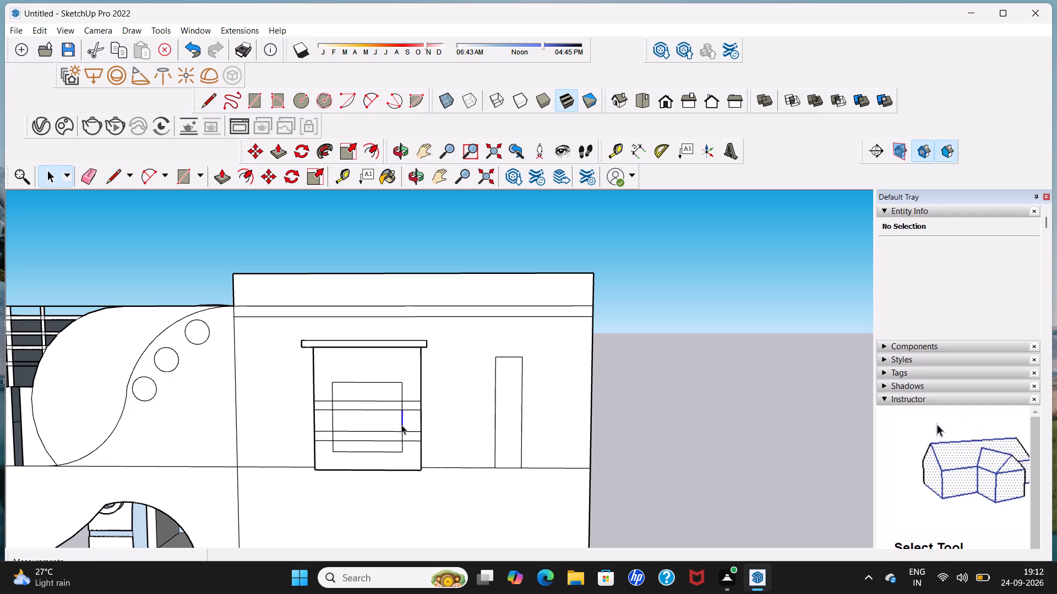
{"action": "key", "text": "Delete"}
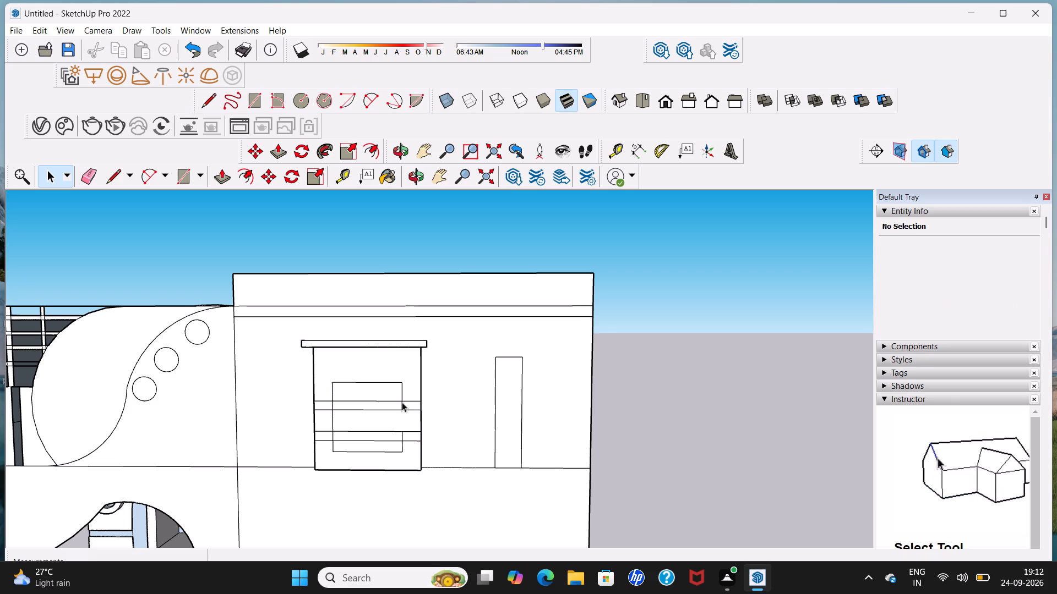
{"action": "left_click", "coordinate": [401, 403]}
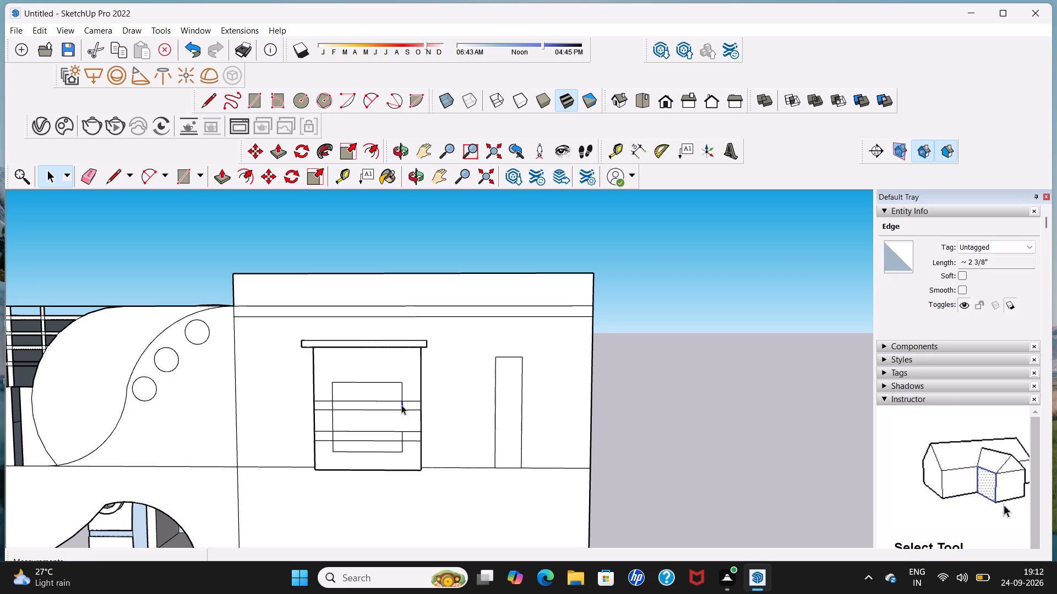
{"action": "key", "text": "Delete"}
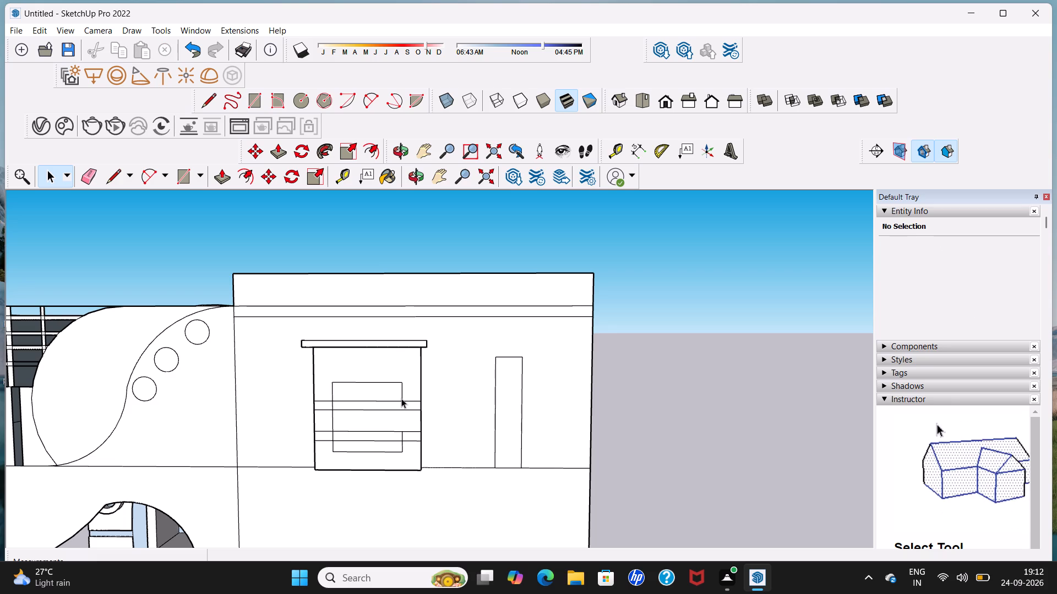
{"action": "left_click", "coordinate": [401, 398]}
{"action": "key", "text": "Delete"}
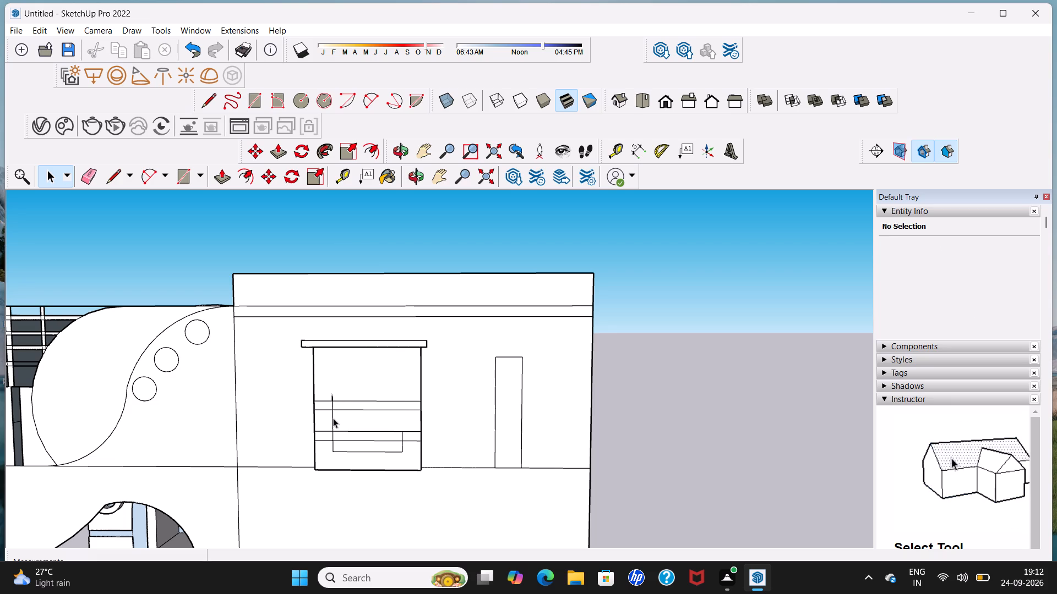
Undo the edge deletions, horizontal line pairs, frame and strip extrusions, cap outline and inner rectangle, back to the plain wide rectangle.
{"action": "key", "text": "ctrl+z"}
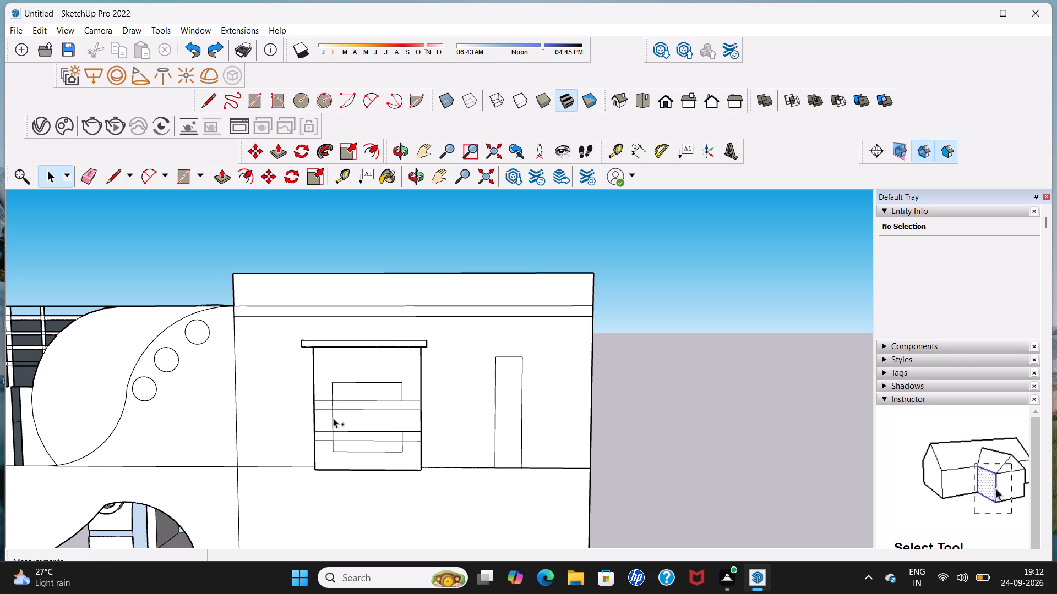
{"action": "key", "text": "ctrl+z"}
{"action": "key", "text": "ctrl+z"}
{"action": "key", "text": "ctrl+z"}
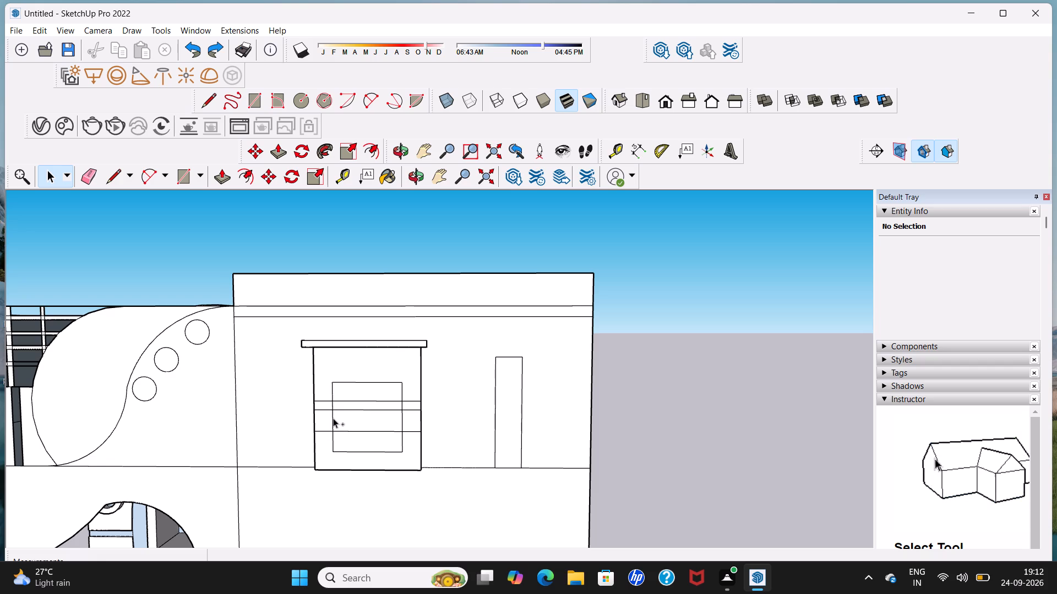
{"action": "key", "text": "ctrl+z"}
{"action": "key", "text": "ctrl+z"}
{"action": "key", "text": "ctrl+z"}
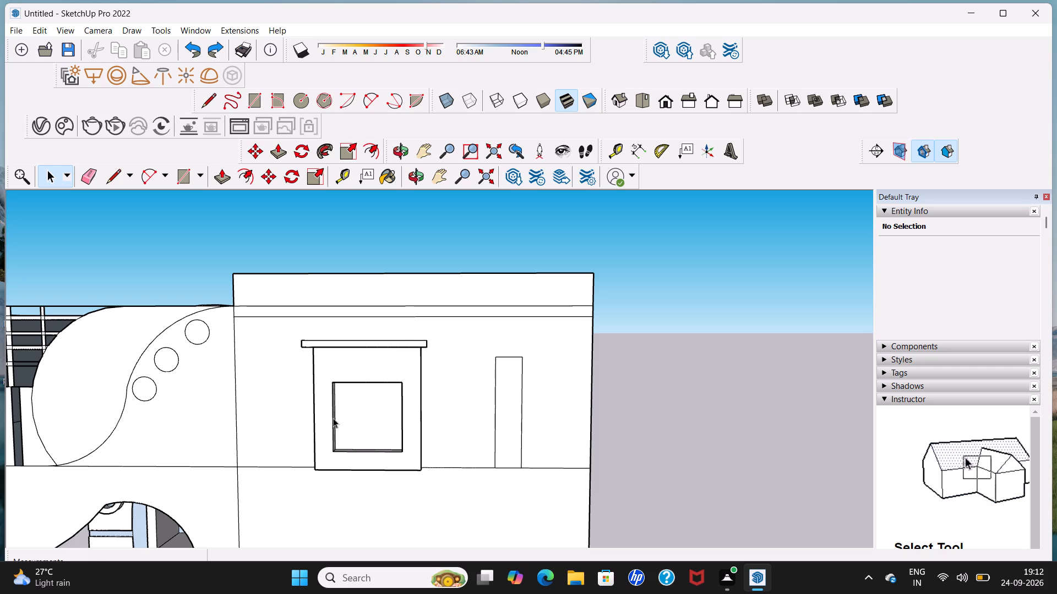
{"action": "key", "text": "z"}
{"action": "key", "text": "ctrl+z"}
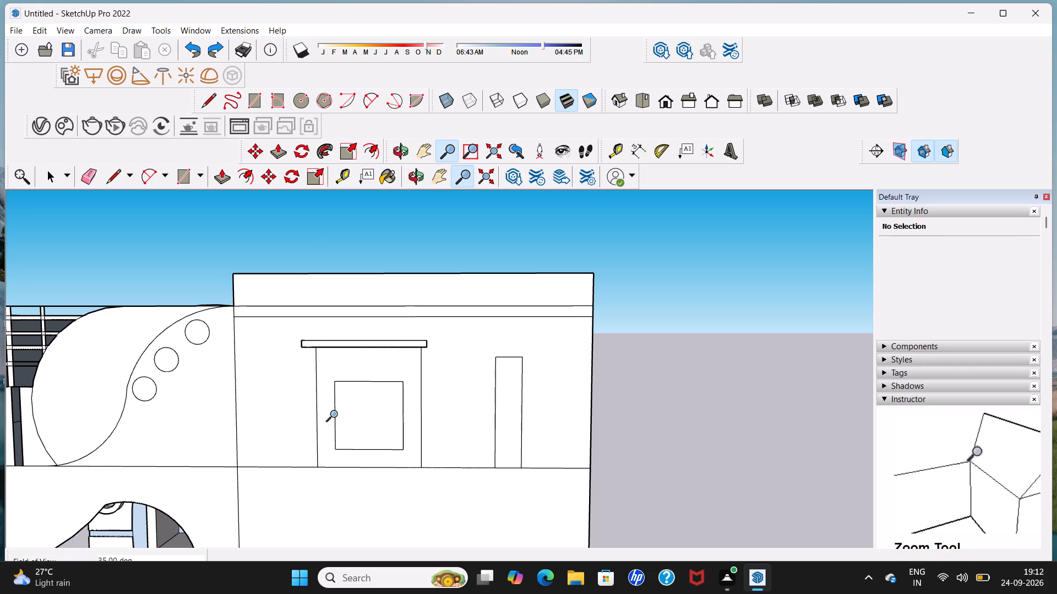
{"action": "key", "text": "ctrl+z"}
{"action": "key", "text": "ctrl+z"}
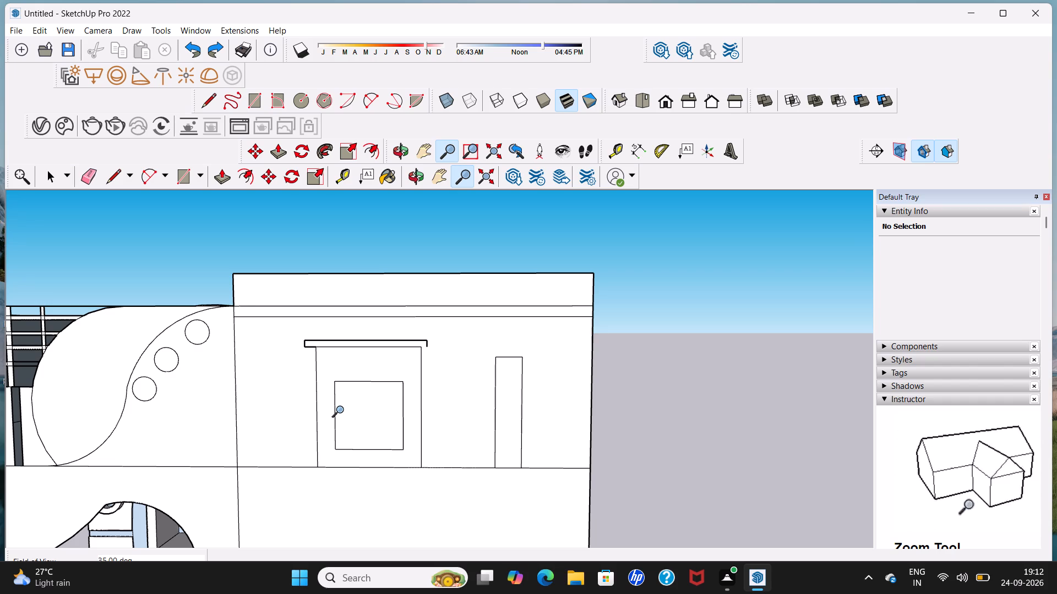
{"action": "key", "text": "ctrl+z"}
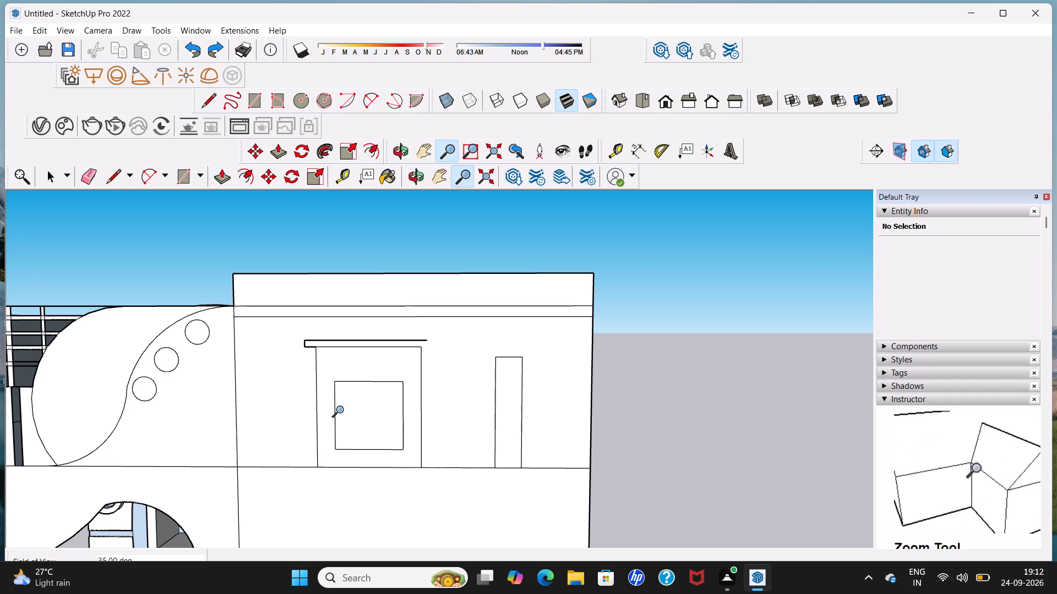
{"action": "key", "text": "ctrl+z"}
{"action": "key", "text": "ctrl+z"}
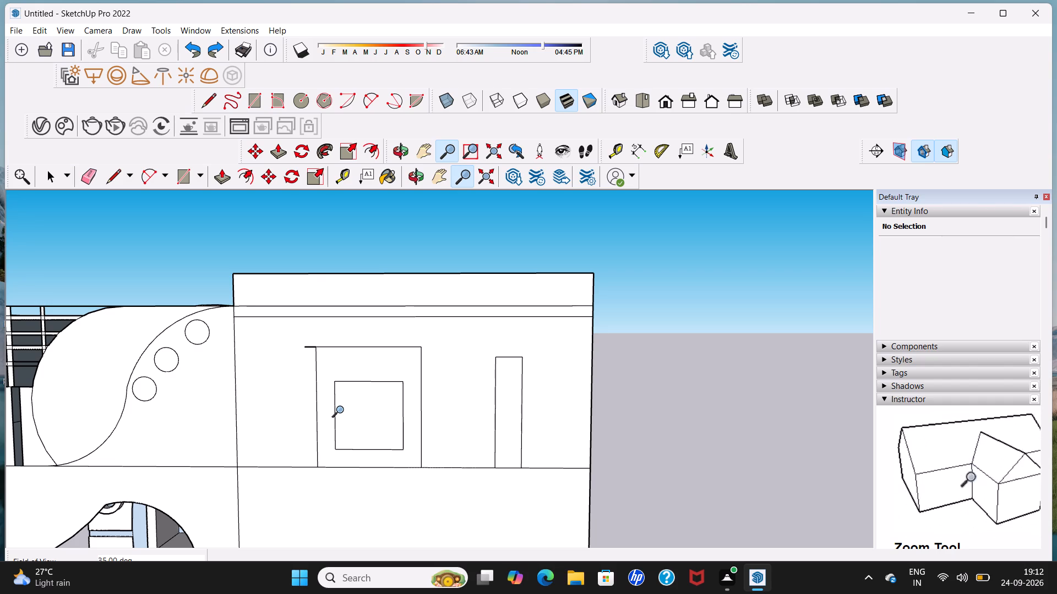
{"action": "key", "text": "ctrl+z"}
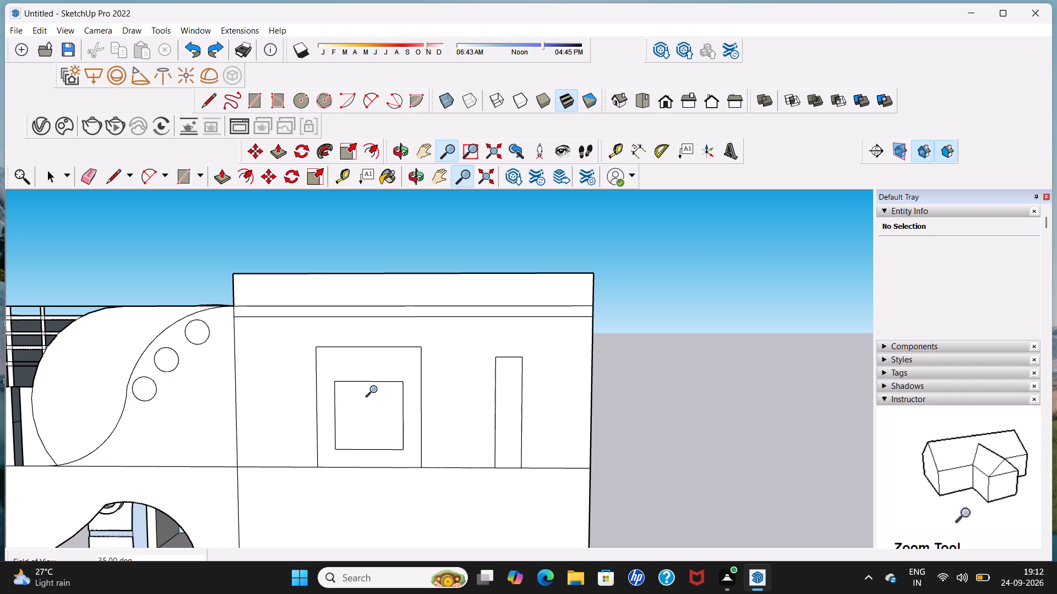
{"action": "key", "text": "ctrl+z"}
{"action": "key", "text": "ctrl+z"}
{"action": "key", "text": "ctrl+z"}
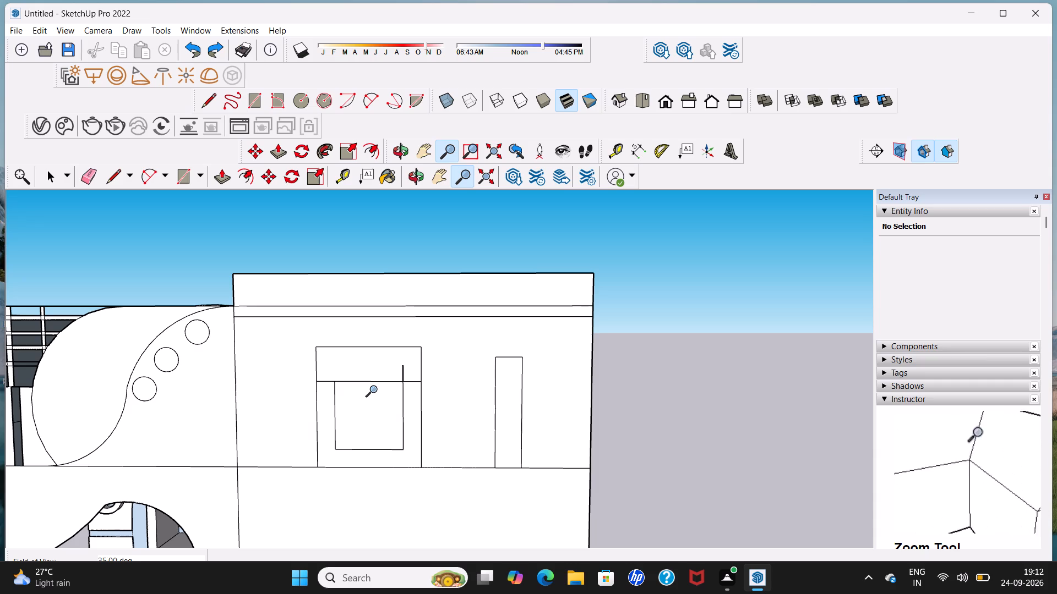
{"action": "key", "text": "ctrl+z"}
{"action": "key", "text": "ctrl+z"}
{"action": "key", "text": "z"}
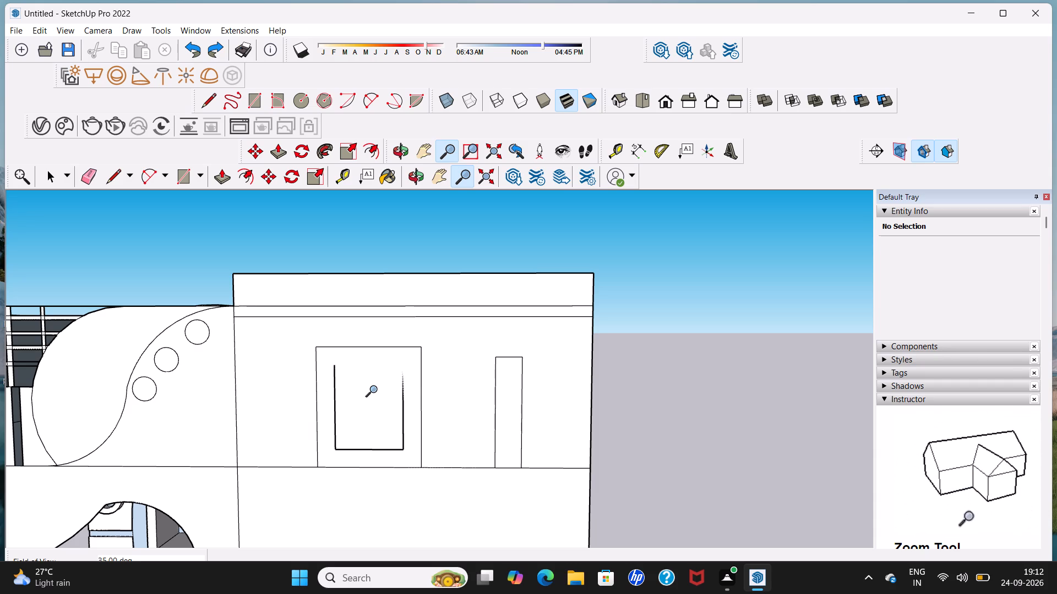
{"action": "key", "text": "ctrl+z"}
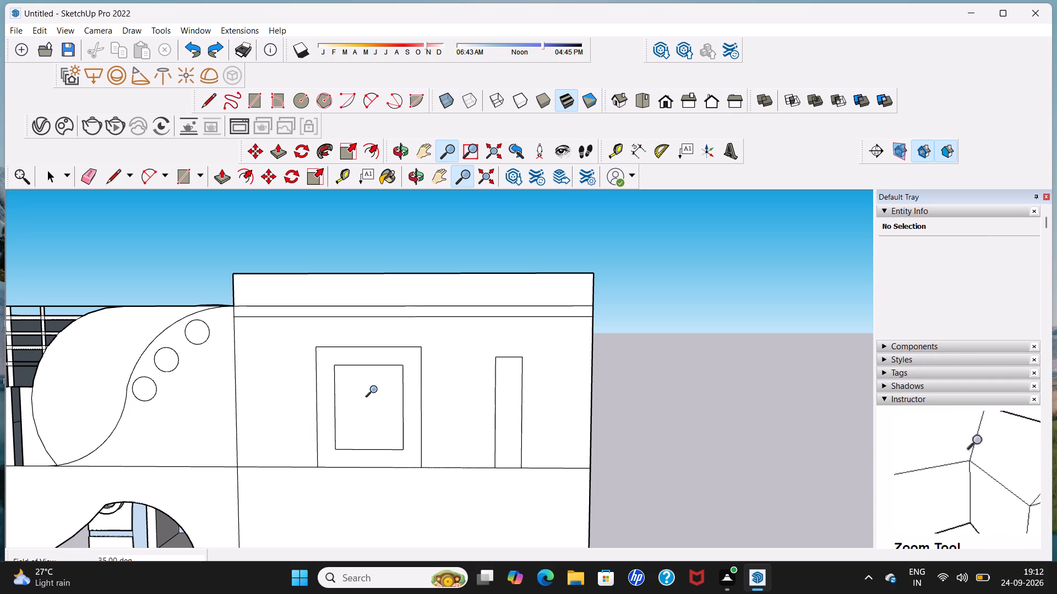
{"action": "key", "text": "ctrl+z"}
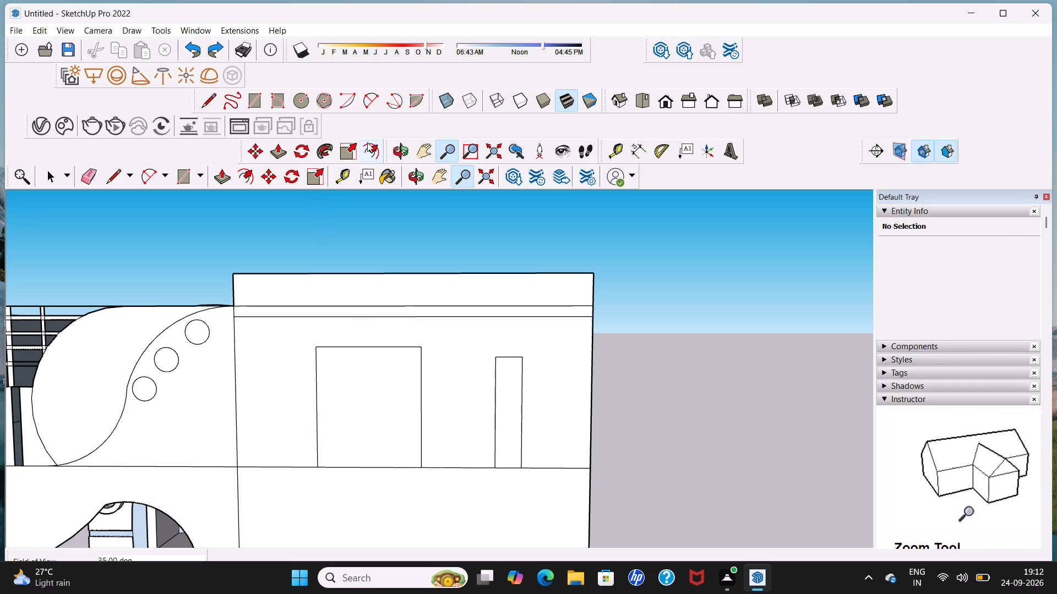
Offset the wide rectangle's outline inward by about 2 1/2".
{"action": "left_click", "coordinate": [367, 142]}
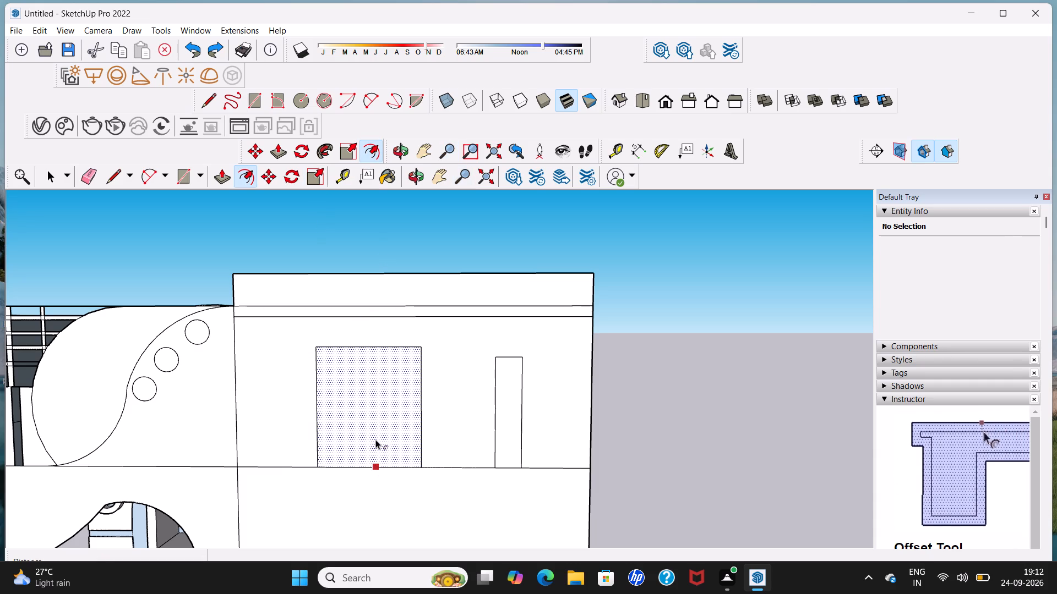
{"action": "left_click", "coordinate": [375, 439]}
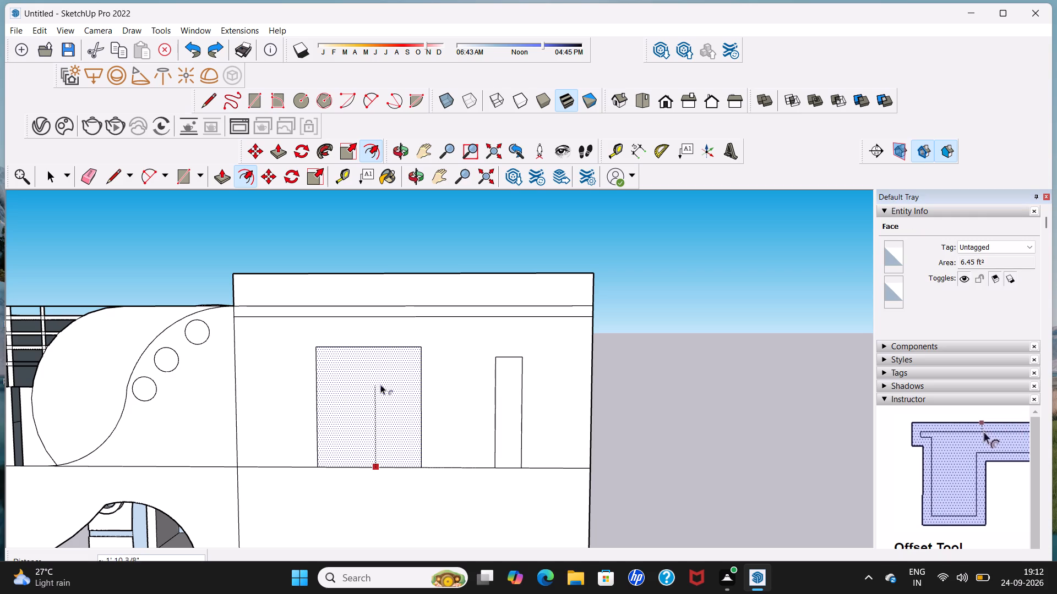
{"action": "scroll", "coordinate": [351, 411], "scroll_direction": "up", "scroll_amount": 4}
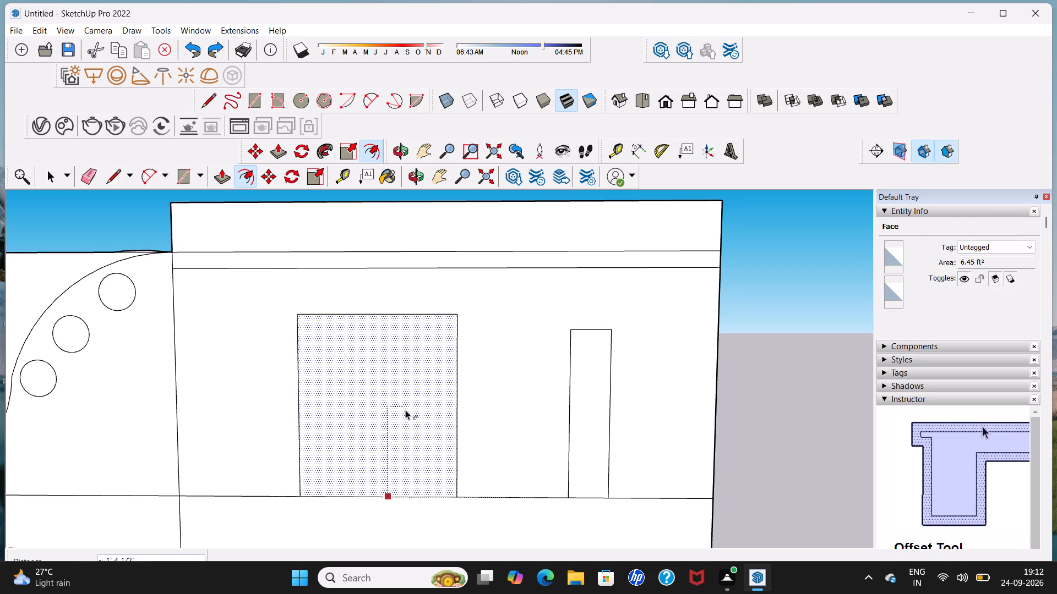
{"action": "left_click", "coordinate": [409, 483]}
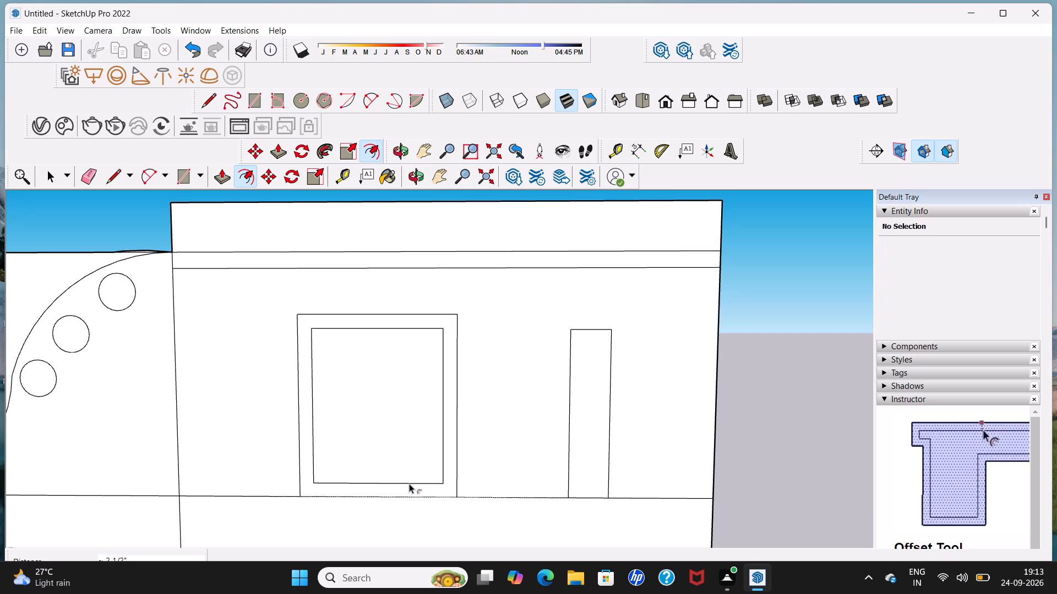
{"action": "key", "text": "space"}
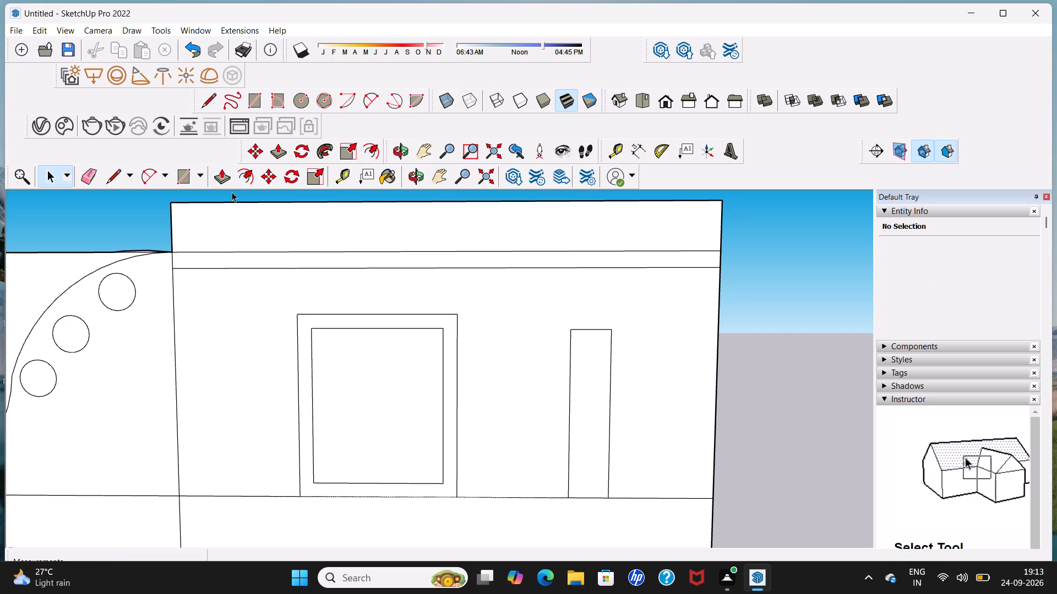
Draw a horizontal line about 1' 11 5/16" long across the inner rectangle, slightly below its top edge.
{"action": "left_click", "coordinate": [115, 179]}
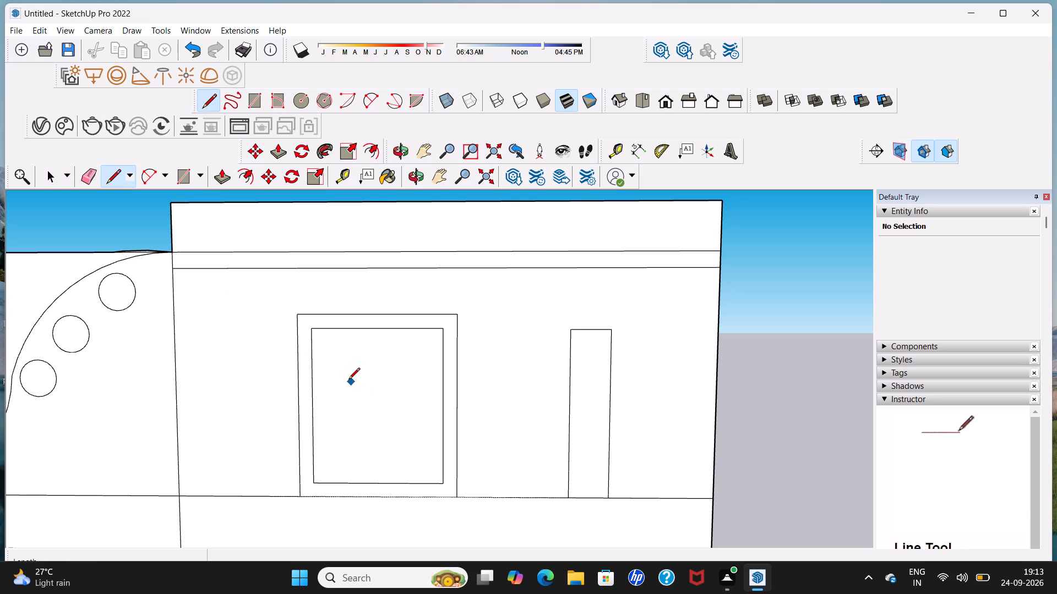
{"action": "left_click", "coordinate": [320, 347]}
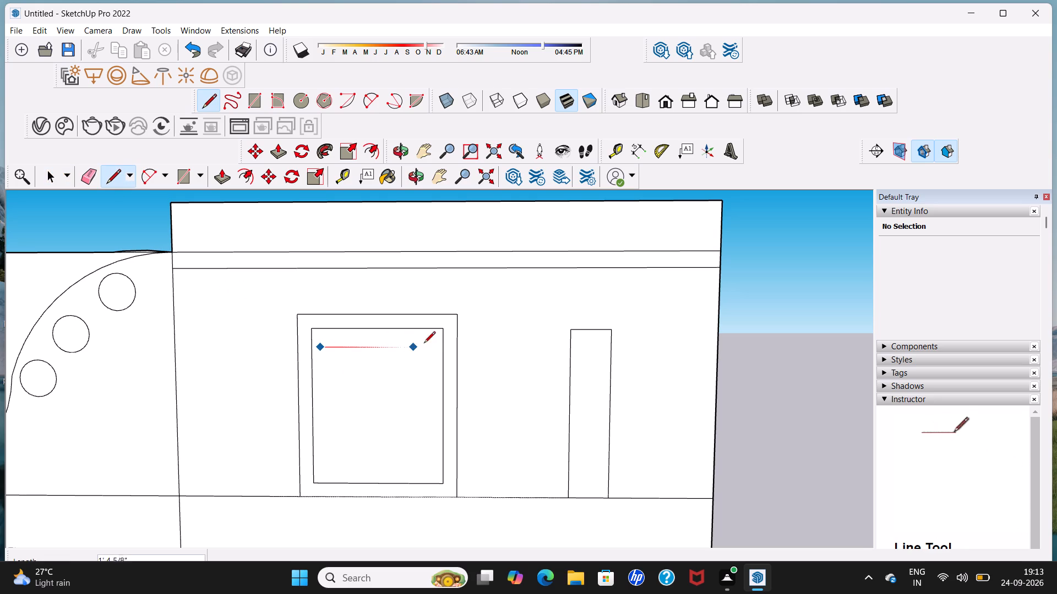
{"action": "left_click", "coordinate": [443, 345]}
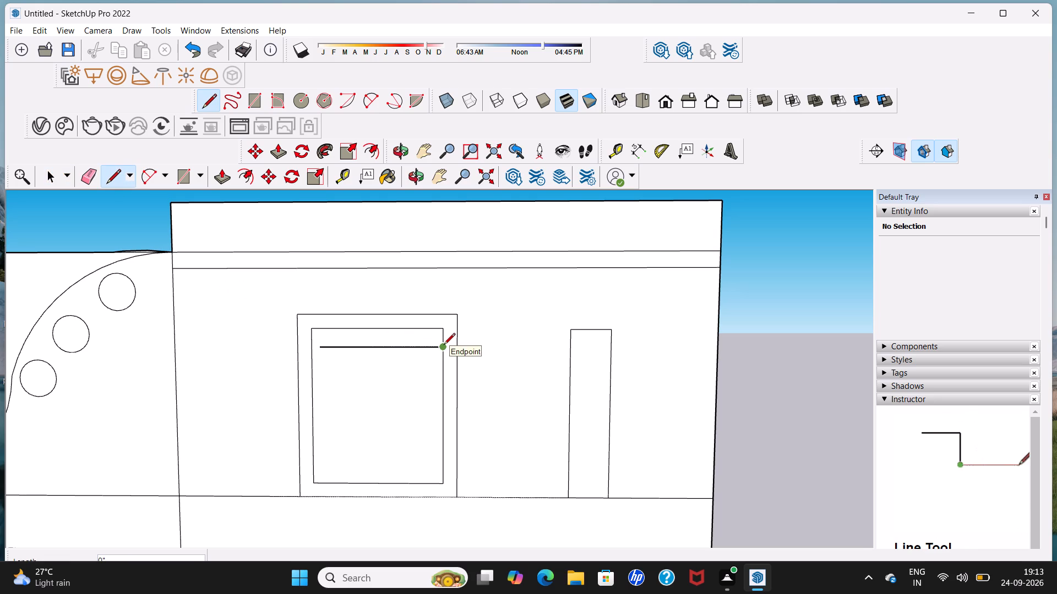
{"action": "left_click", "coordinate": [309, 347]}
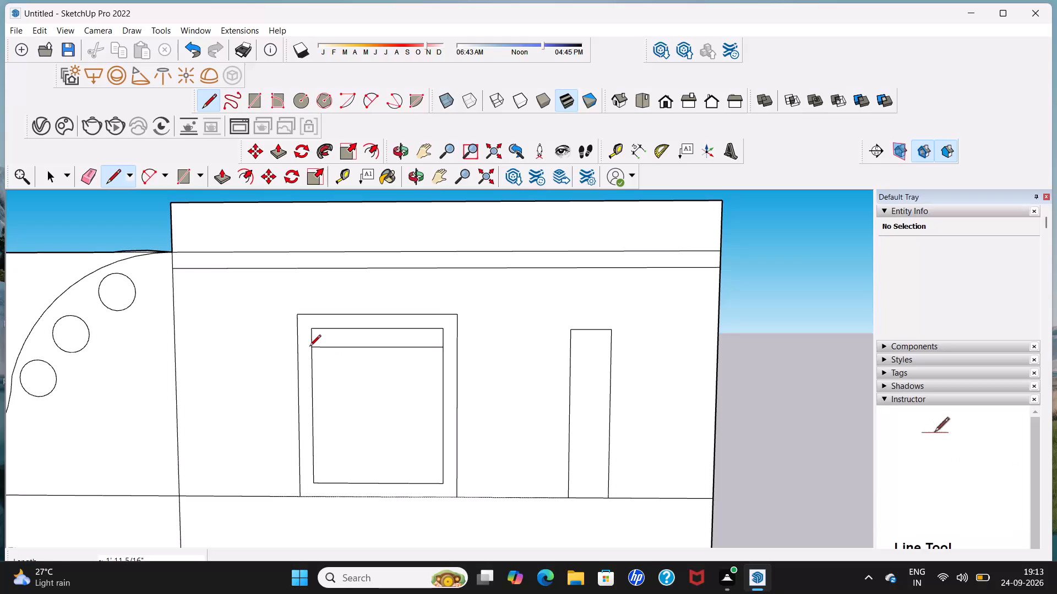
{"action": "key", "text": "space"}
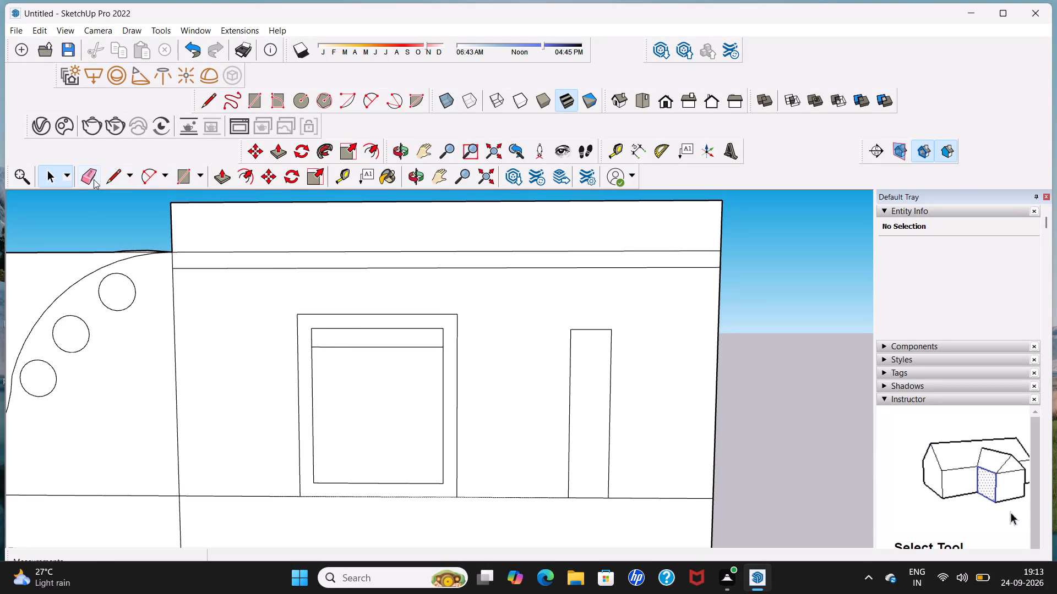
Erase the inner rectangle's original top edge and the two short side edges above the new line.
{"action": "left_click", "coordinate": [83, 179]}
{"action": "left_click", "coordinate": [330, 327]}
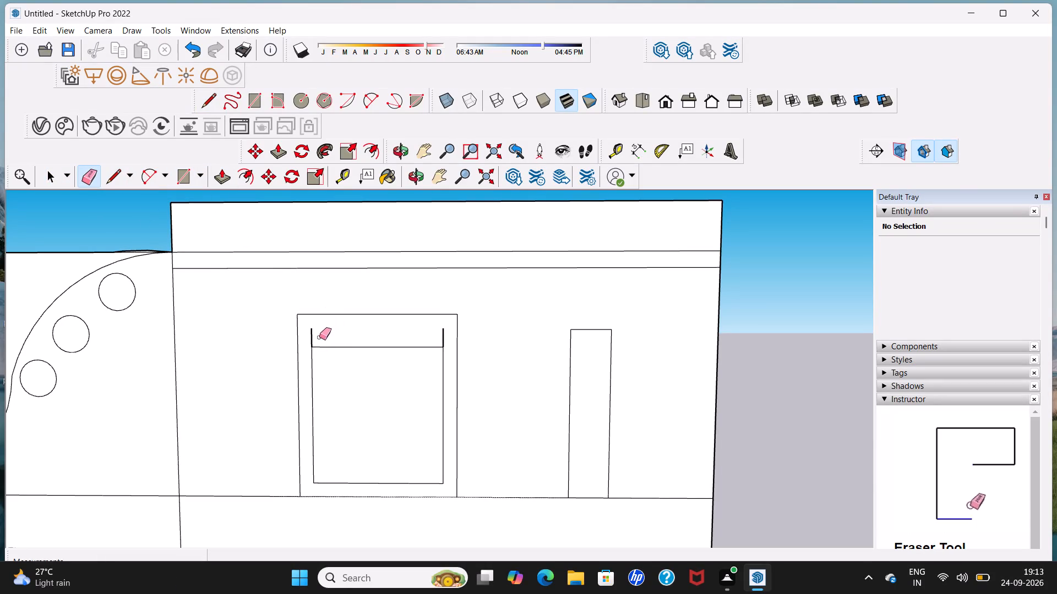
{"action": "left_click", "coordinate": [313, 338]}
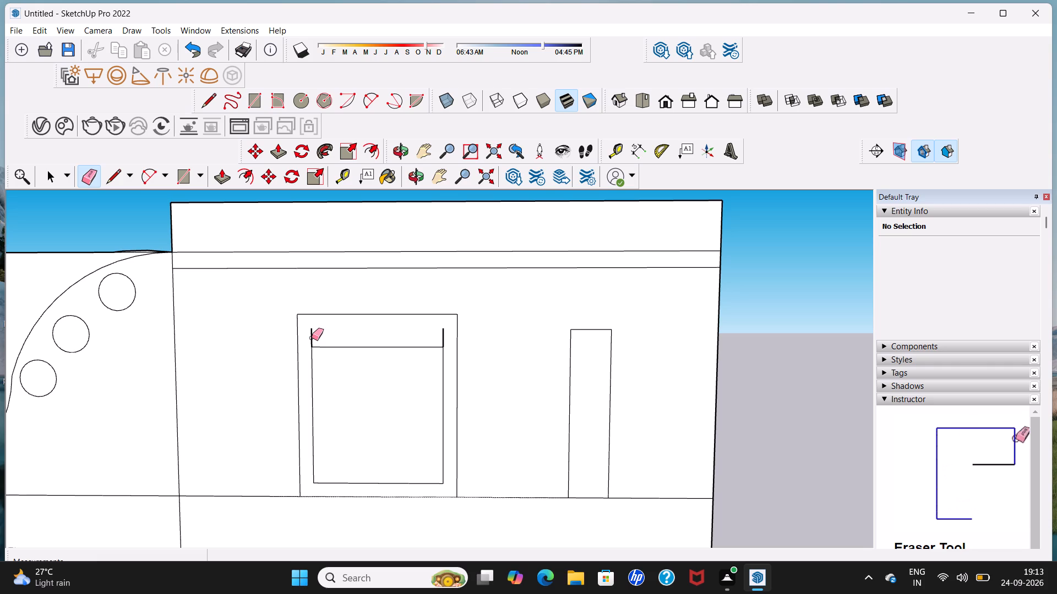
{"action": "left_click", "coordinate": [312, 338]}
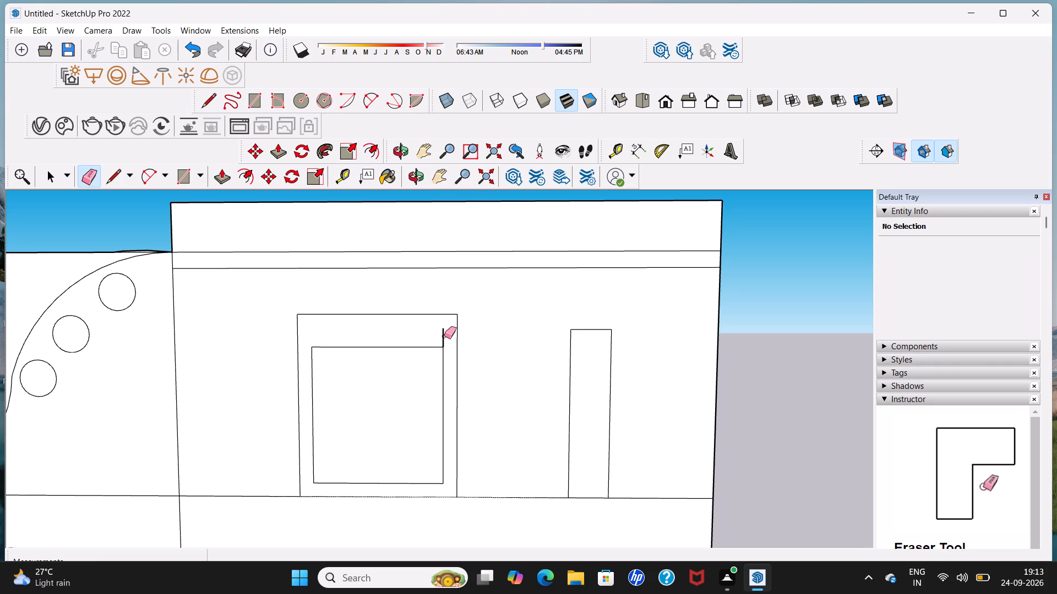
{"action": "left_click", "coordinate": [444, 336]}
Draw a cap outline about 2' 9 3/4" wide and 2 1/4" high on top of the wide rectangle, overhanging both sides.
{"action": "scroll", "coordinate": [444, 337], "scroll_direction": "down", "scroll_amount": 9}
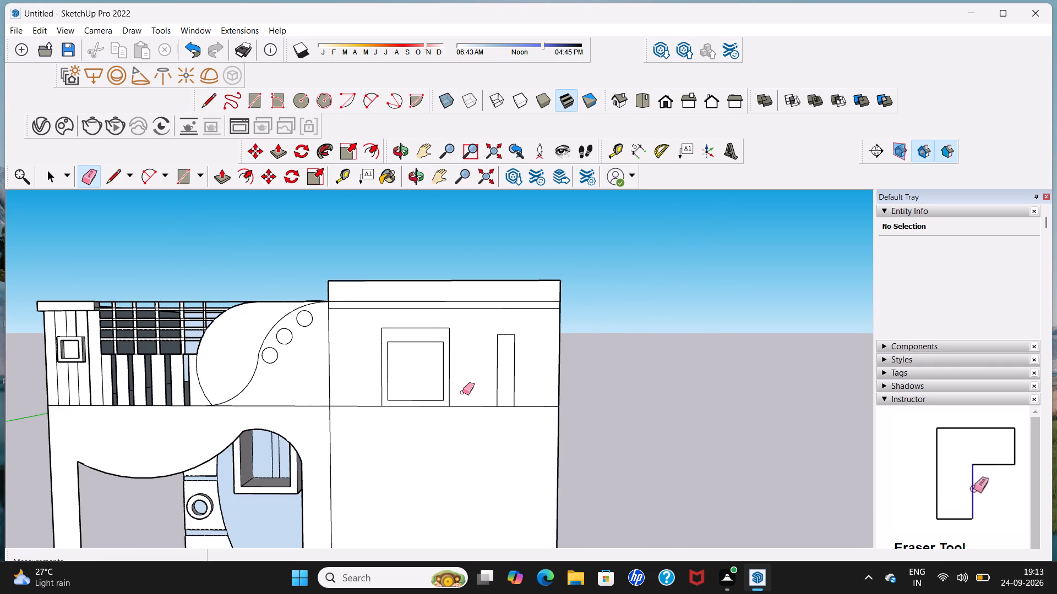
{"action": "key", "text": "space"}
{"action": "scroll", "coordinate": [435, 360], "scroll_direction": "up", "scroll_amount": 4}
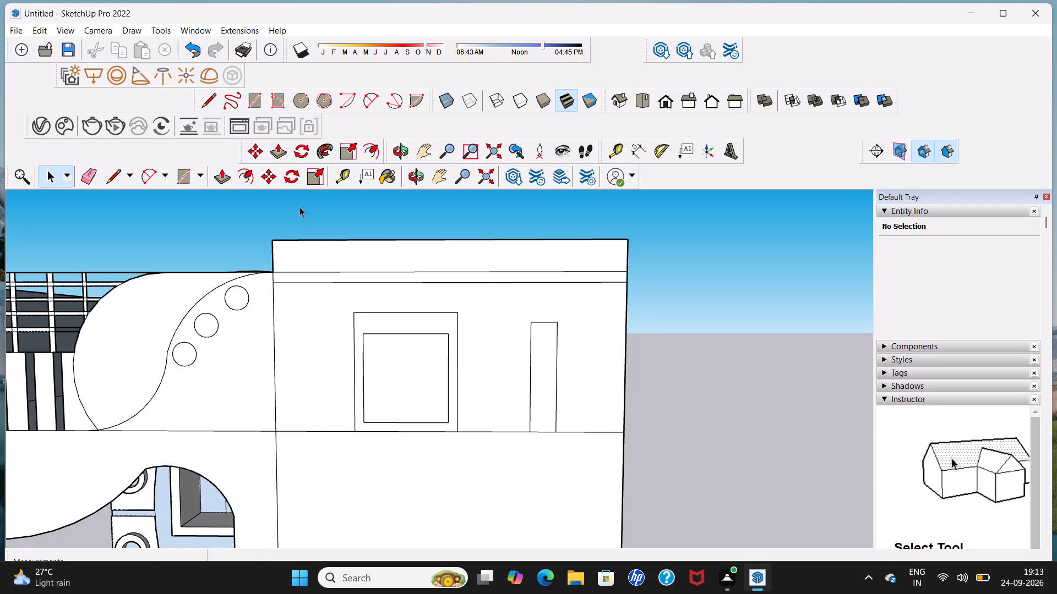
{"action": "left_click", "coordinate": [210, 104]}
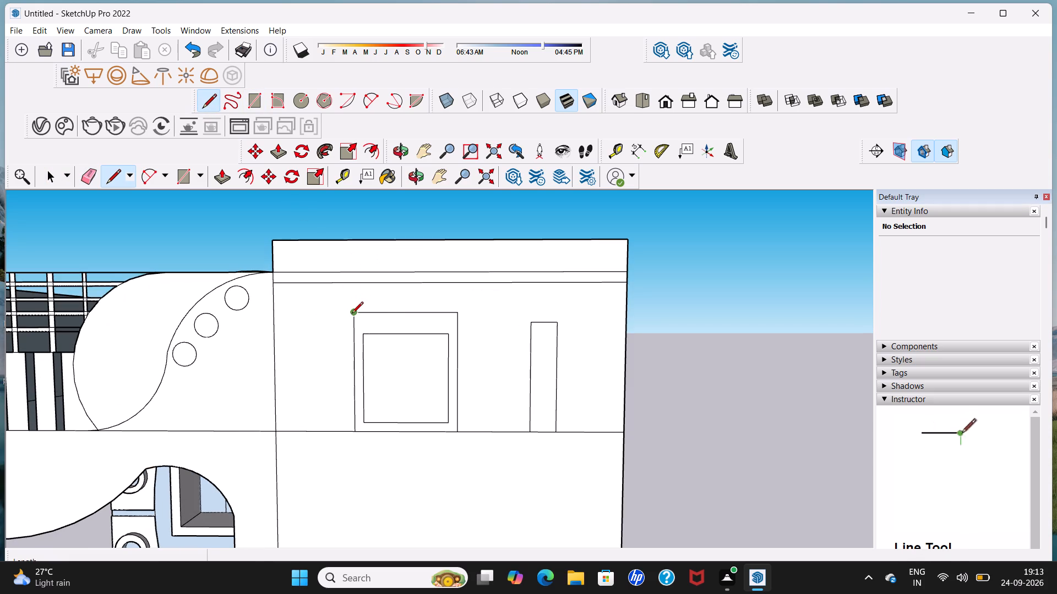
{"action": "left_click", "coordinate": [352, 314]}
{"action": "left_click", "coordinate": [345, 313]}
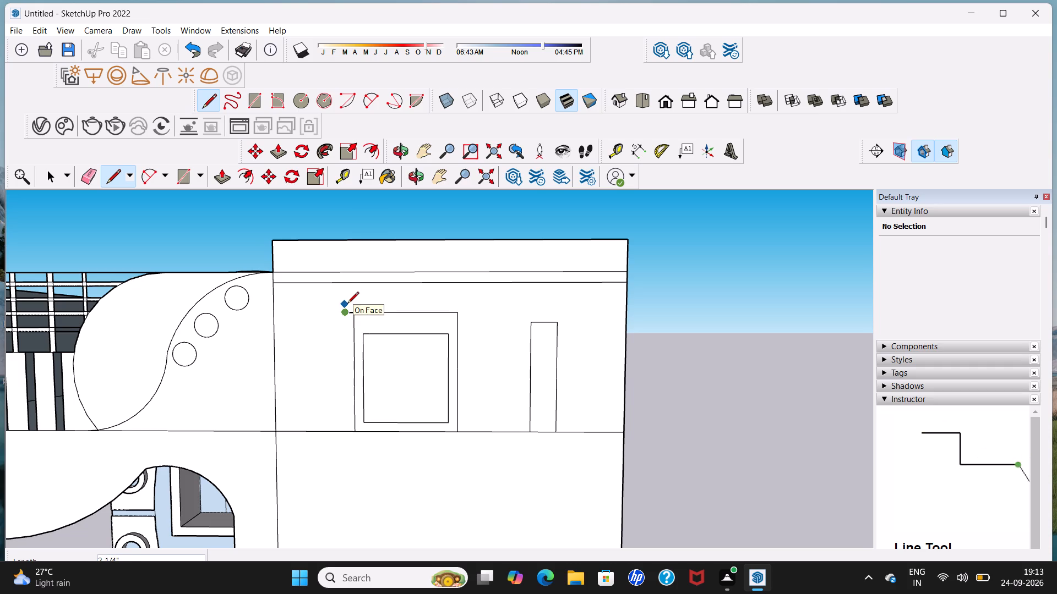
{"action": "left_click", "coordinate": [347, 304]}
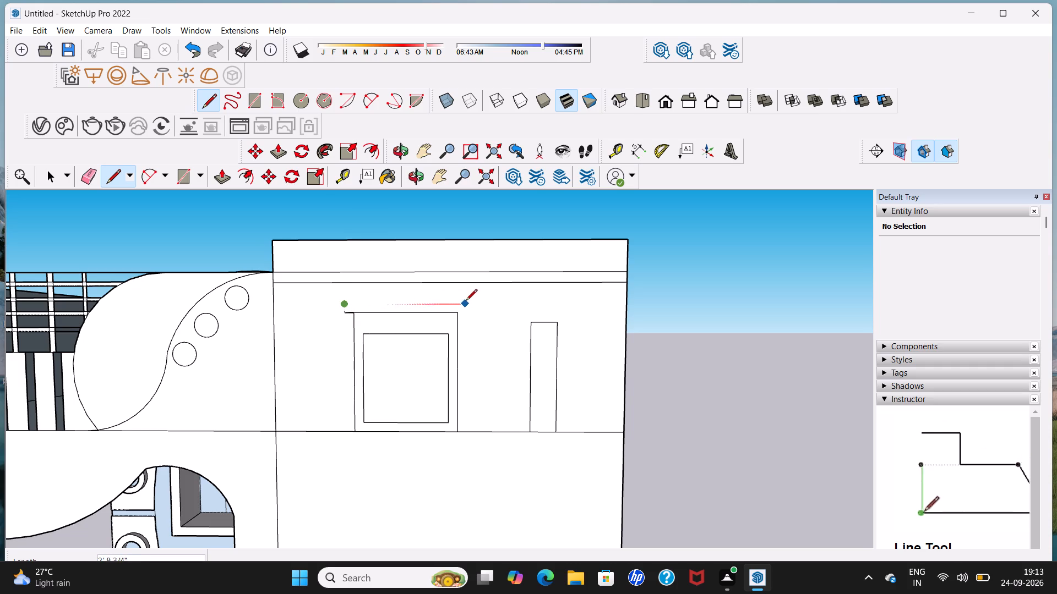
{"action": "left_click", "coordinate": [467, 301]}
{"action": "left_click", "coordinate": [468, 313]}
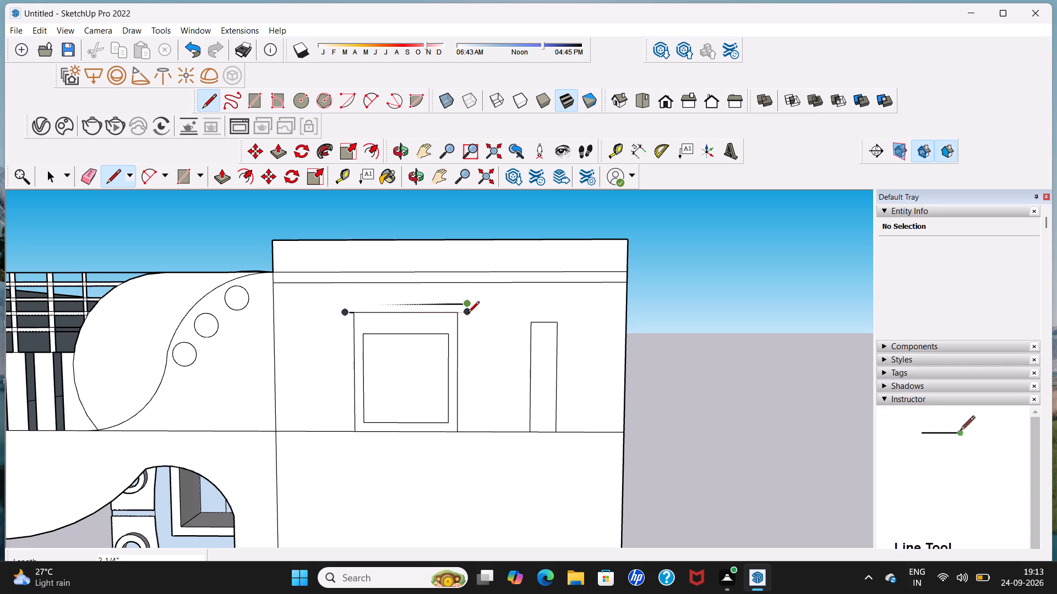
{"action": "left_click", "coordinate": [457, 315]}
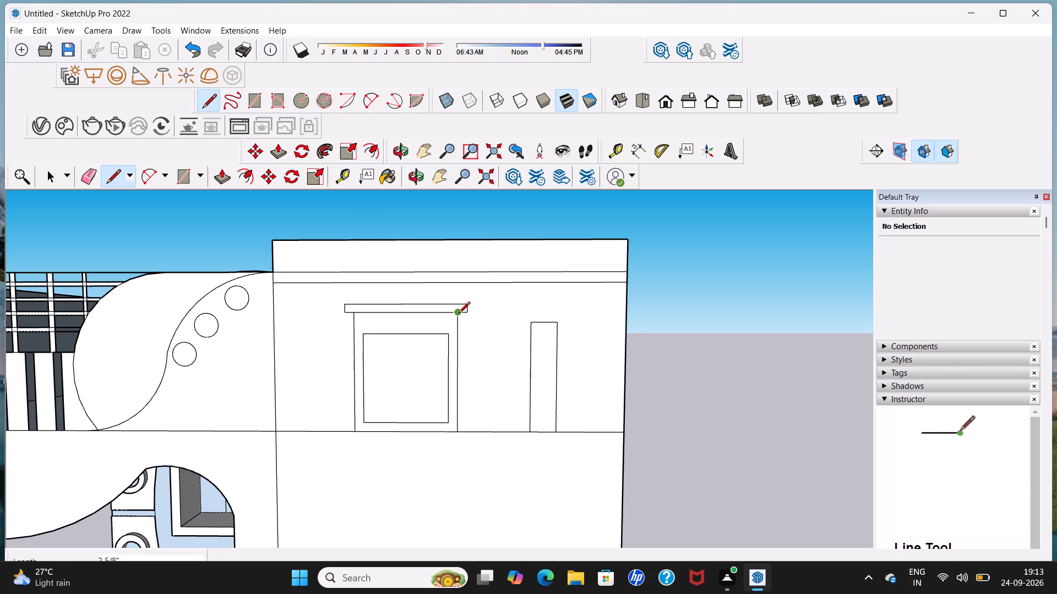
{"action": "key", "text": "space"}
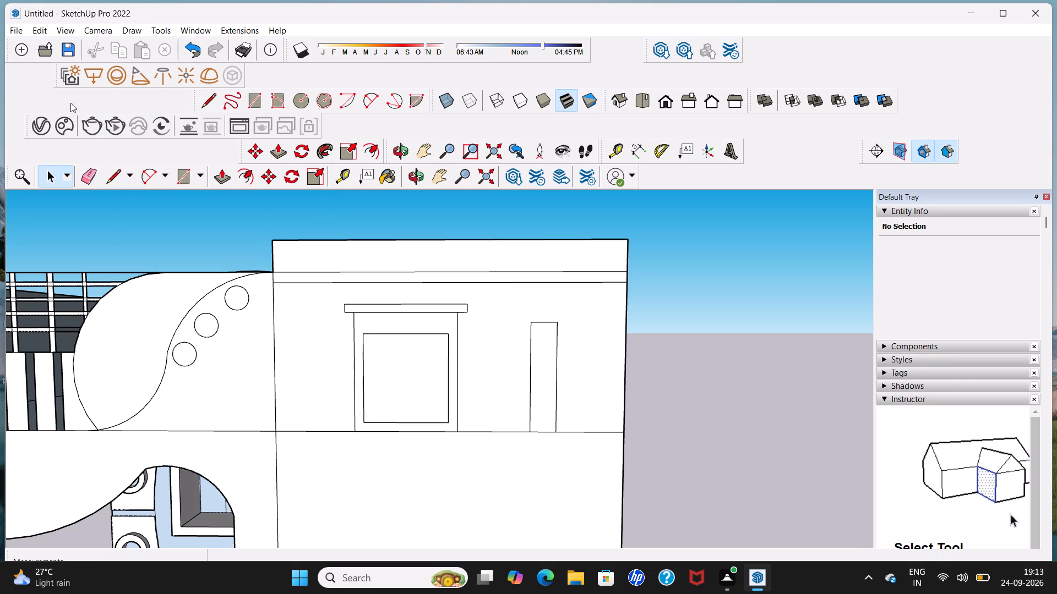
Extrude the cap strip above the wide rectangle outward by about 1 1/2".
{"action": "left_click", "coordinate": [225, 180]}
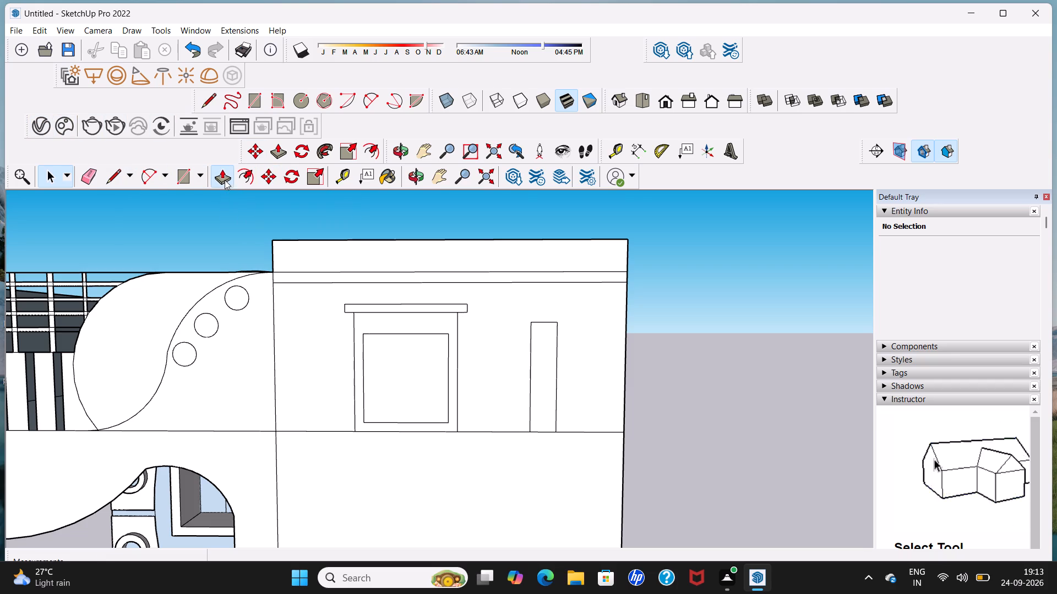
{"action": "middle_click_drag", "start_coordinate": [459, 307], "coordinate": [326, 339]}
{"action": "scroll", "coordinate": [326, 339], "scroll_direction": "up", "scroll_amount": 3}
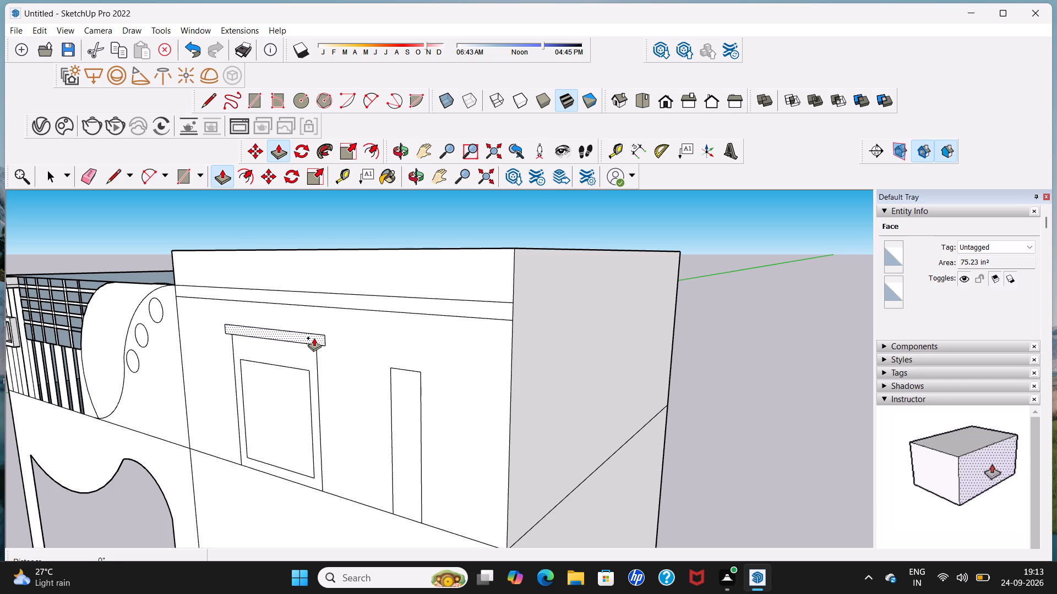
{"action": "left_click", "coordinate": [314, 338]}
{"action": "left_click", "coordinate": [309, 341]}
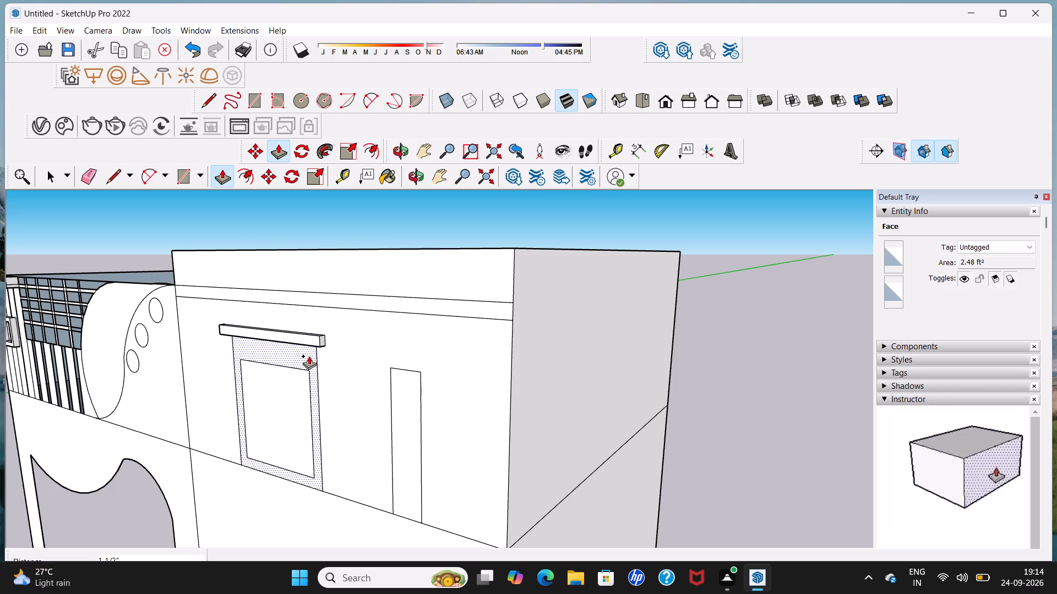
{"action": "left_click", "coordinate": [309, 356]}
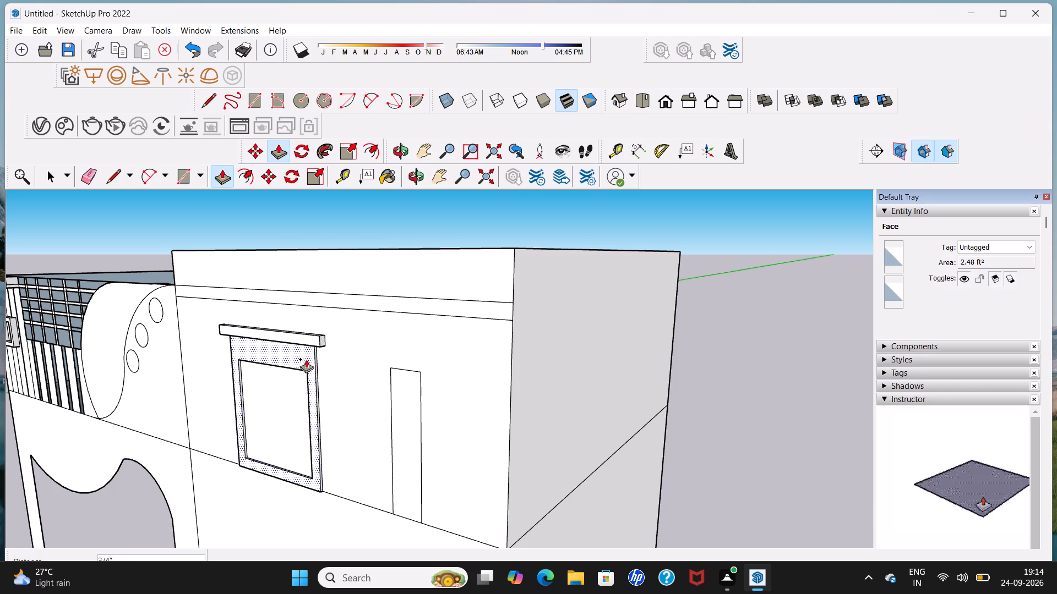
{"action": "key", "text": "space"}
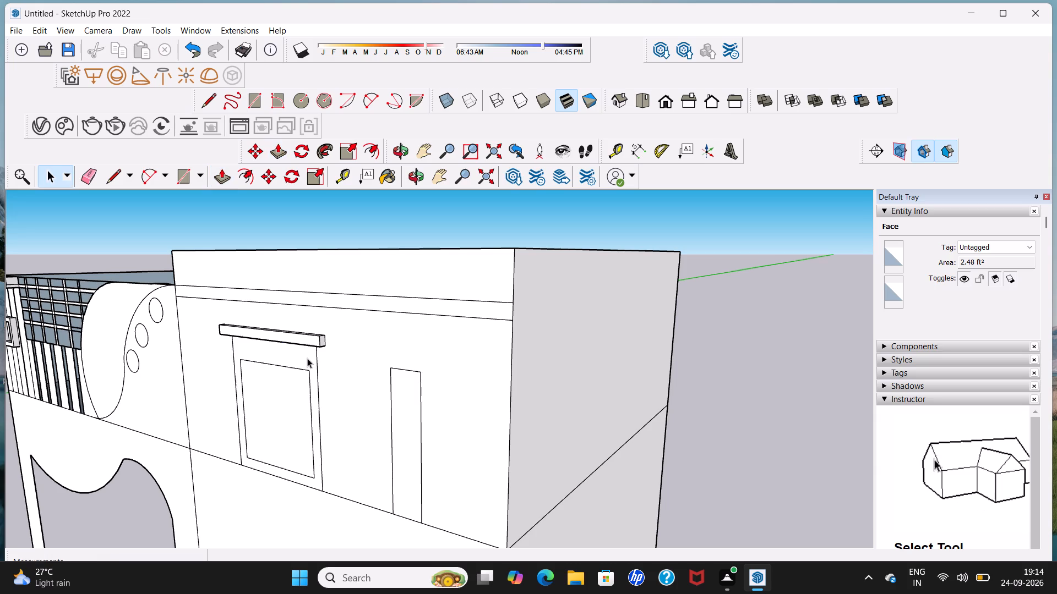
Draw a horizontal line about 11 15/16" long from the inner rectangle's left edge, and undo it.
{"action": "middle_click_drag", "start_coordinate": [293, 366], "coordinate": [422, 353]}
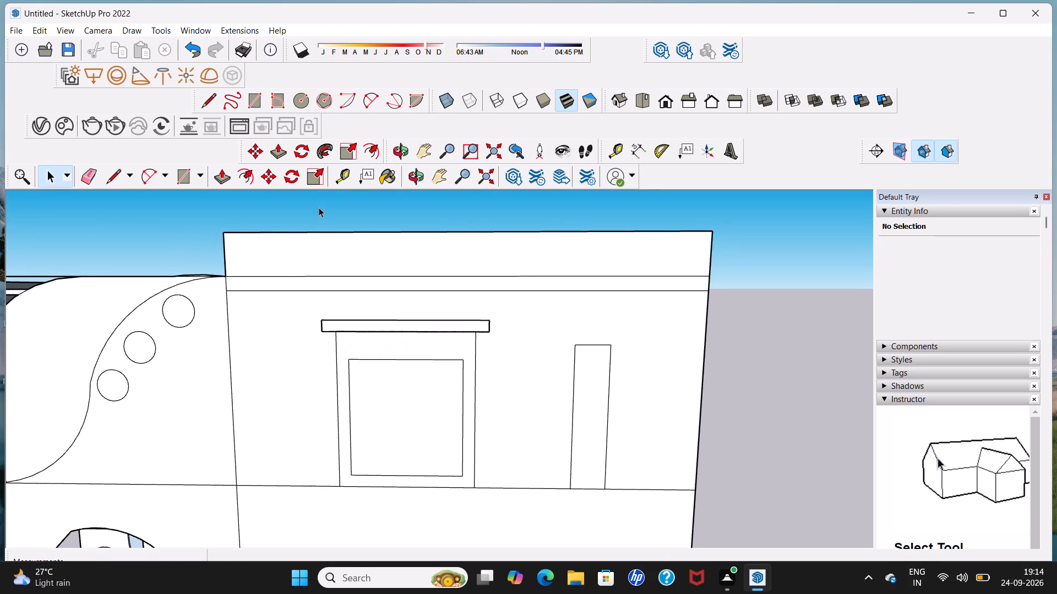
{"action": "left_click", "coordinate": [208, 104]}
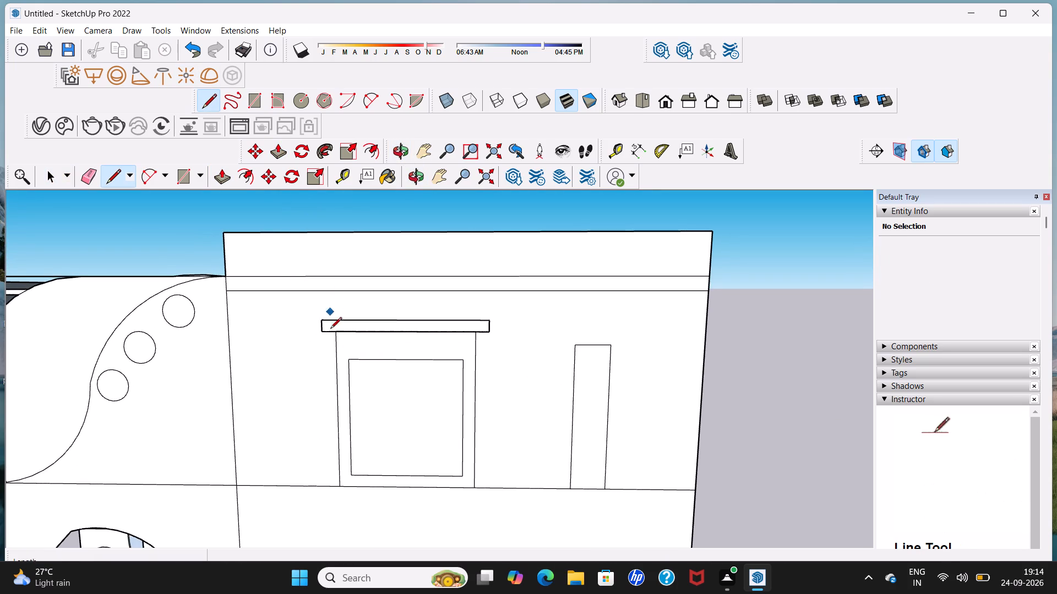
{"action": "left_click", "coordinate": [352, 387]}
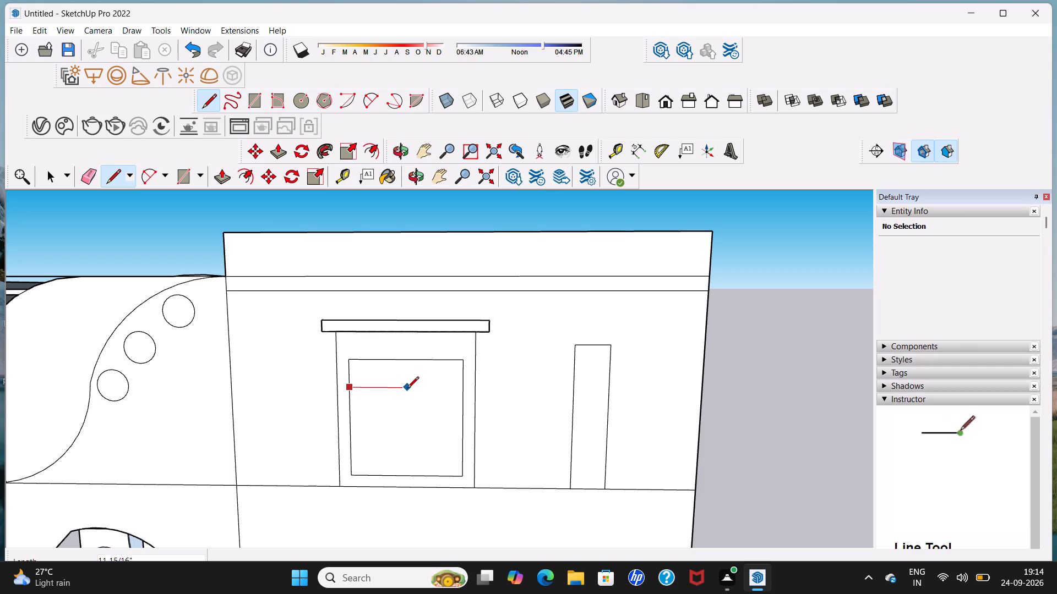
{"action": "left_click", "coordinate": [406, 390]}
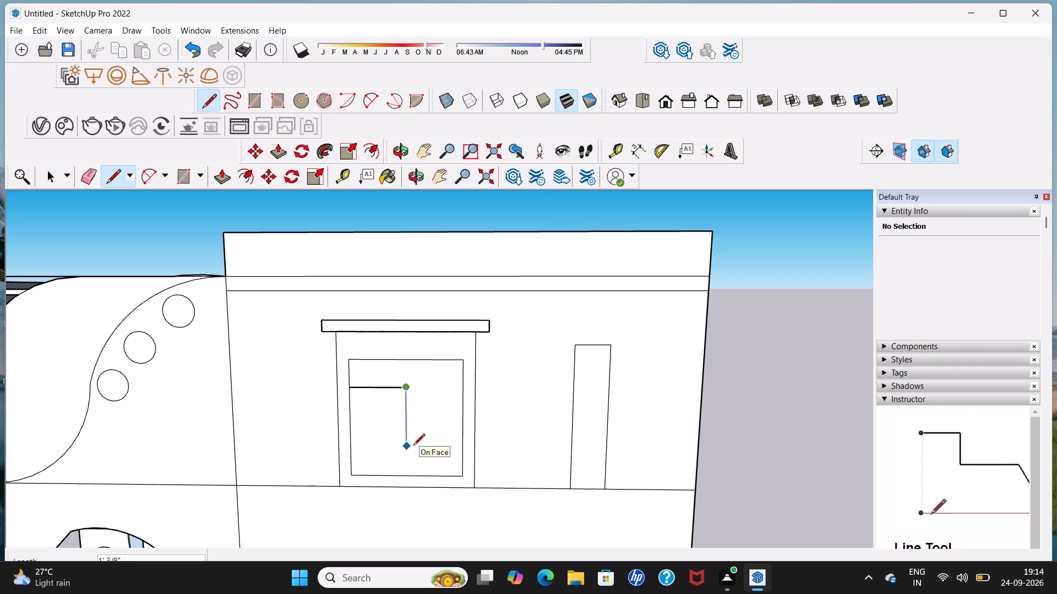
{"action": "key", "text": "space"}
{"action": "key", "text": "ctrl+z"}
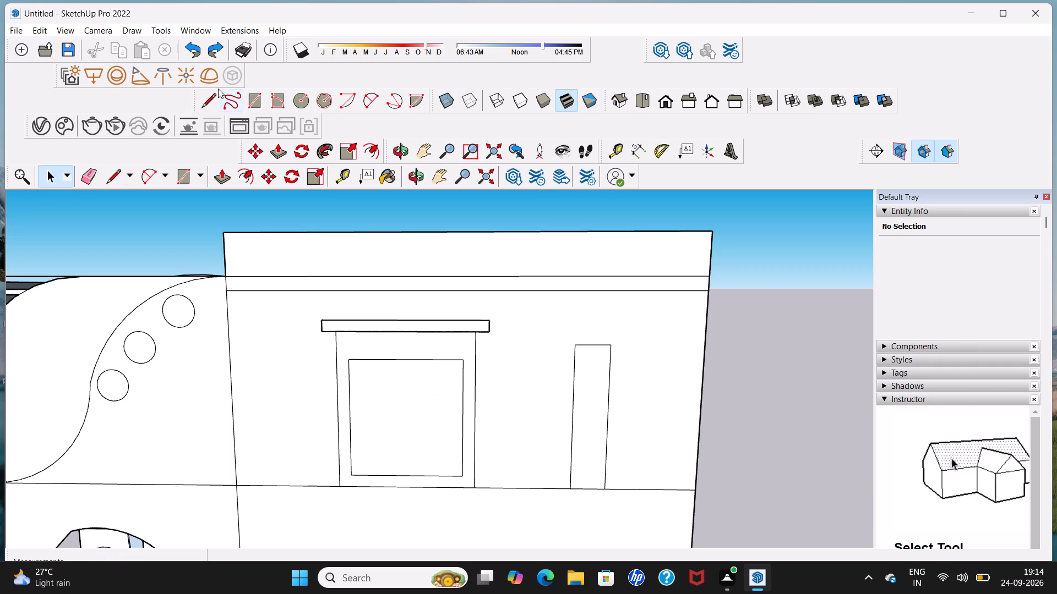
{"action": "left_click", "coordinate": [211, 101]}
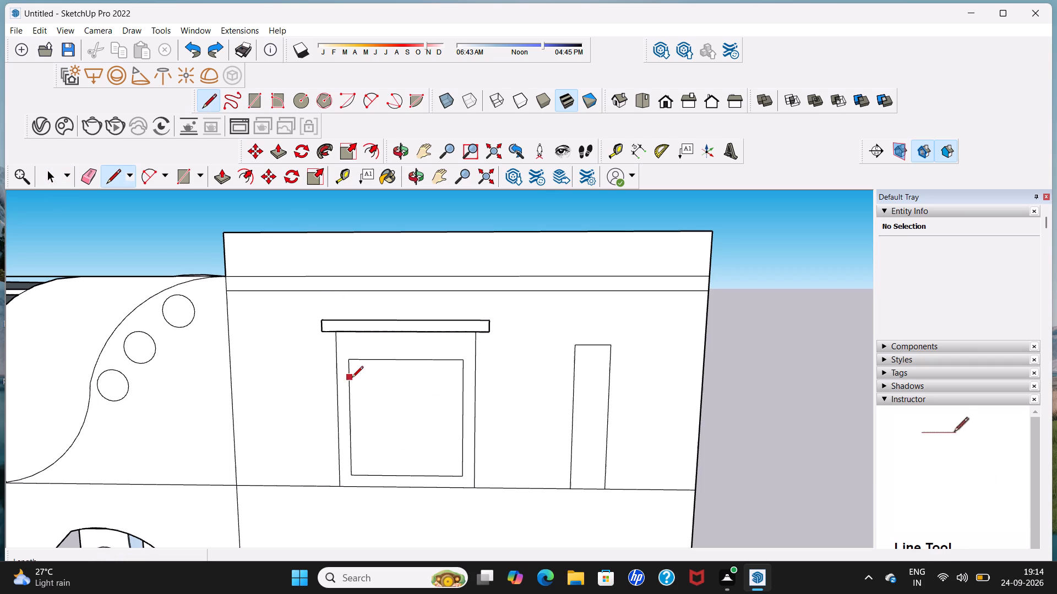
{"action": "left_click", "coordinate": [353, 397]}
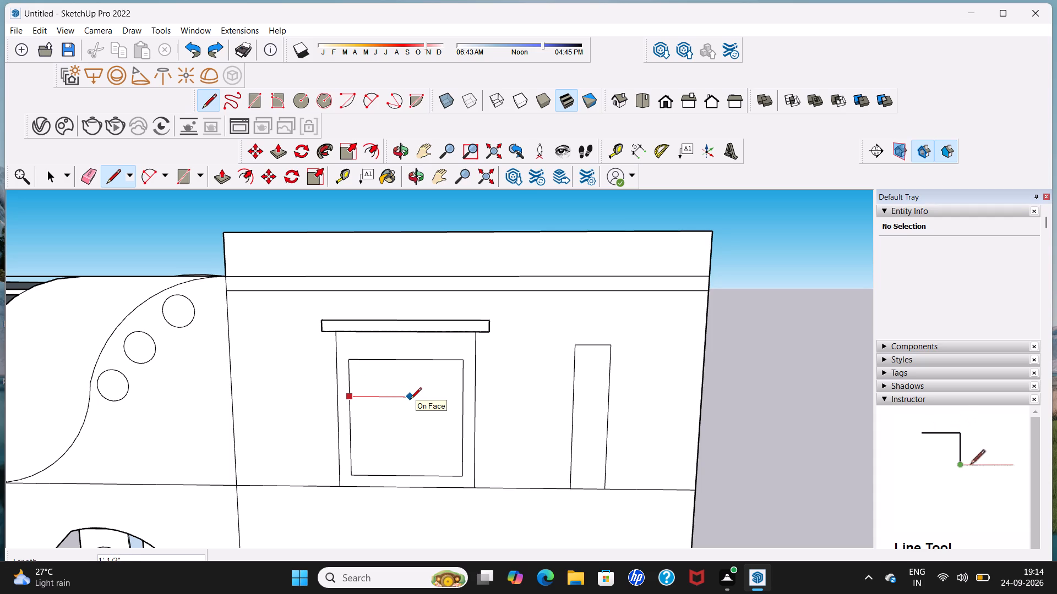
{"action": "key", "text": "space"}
Draw a line about 1' 3 9/16" across from the inner rectangle's left edge, near its top, and straight down to its bottom edge.
{"action": "left_click", "coordinate": [207, 105]}
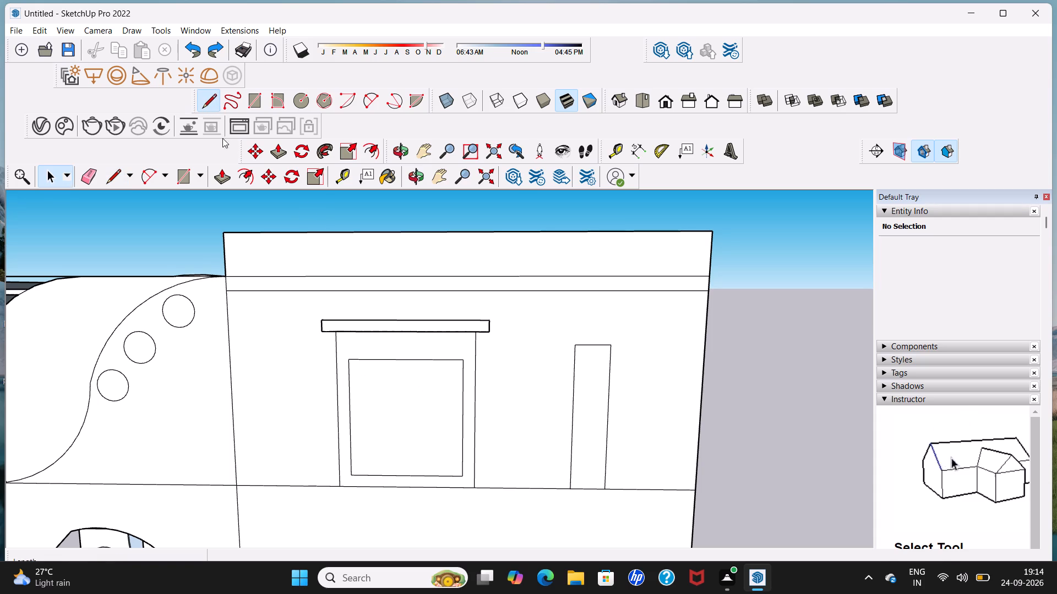
{"action": "left_click", "coordinate": [351, 381]}
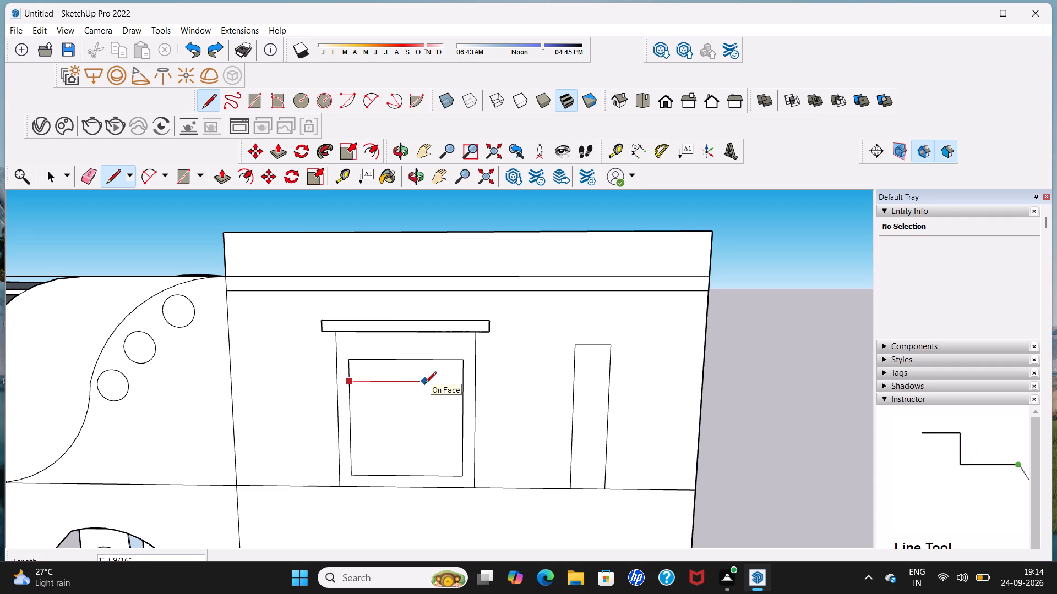
{"action": "left_click", "coordinate": [425, 384]}
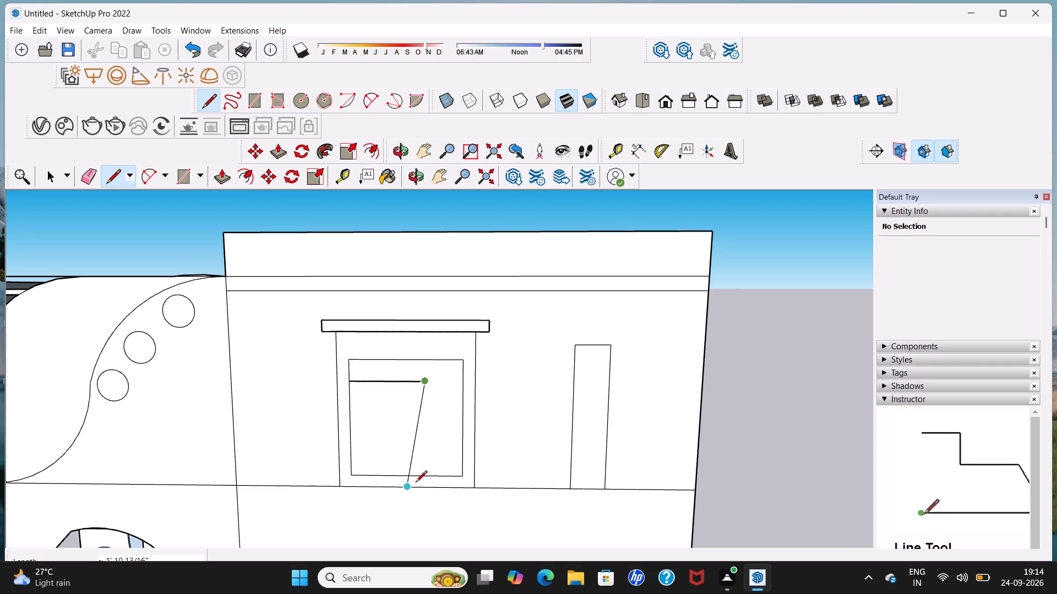
{"action": "left_click", "coordinate": [422, 476]}
{"action": "key", "text": "space"}
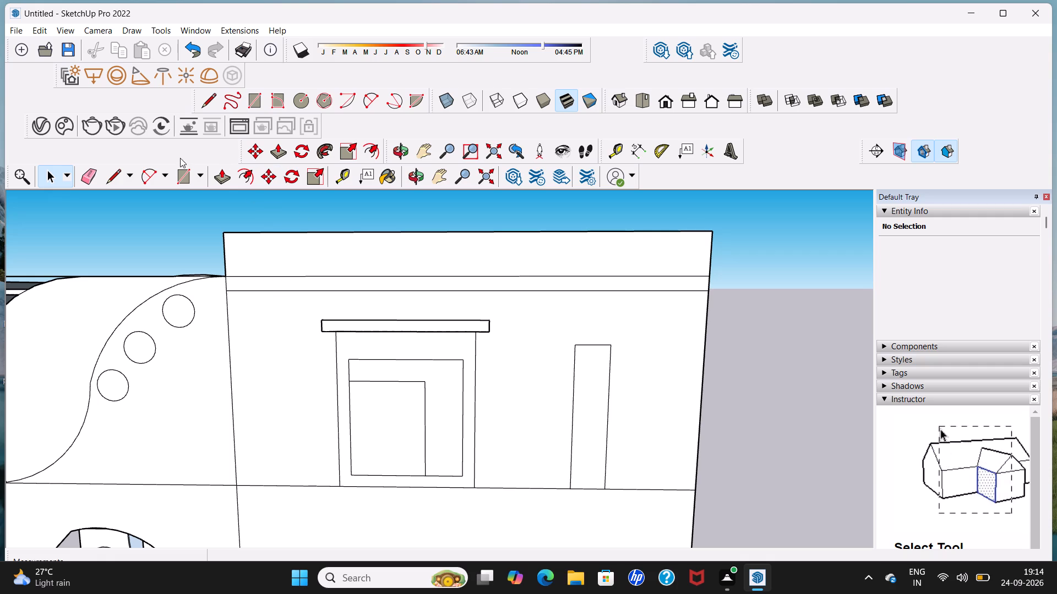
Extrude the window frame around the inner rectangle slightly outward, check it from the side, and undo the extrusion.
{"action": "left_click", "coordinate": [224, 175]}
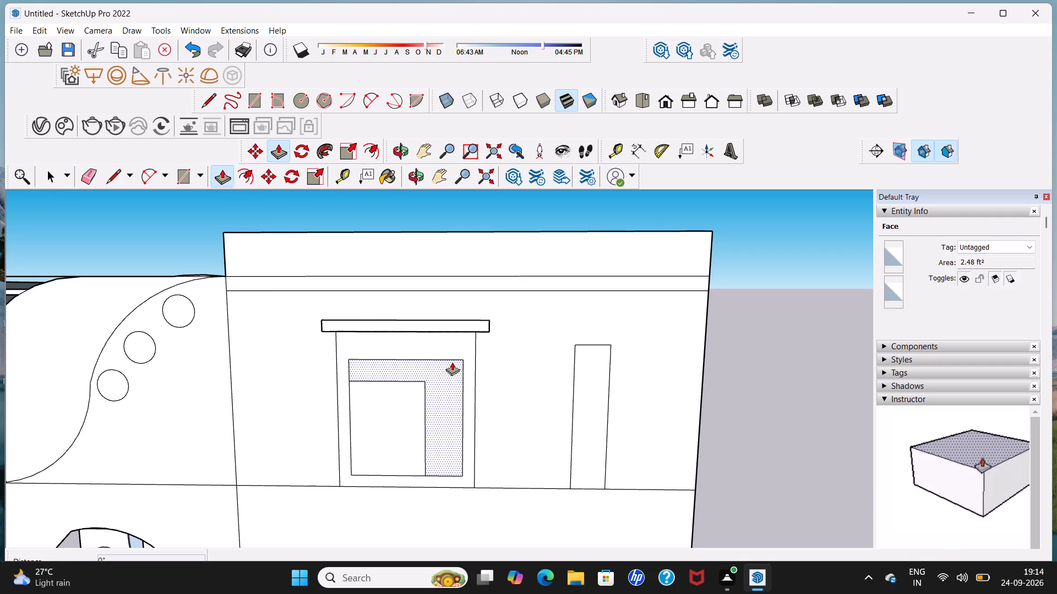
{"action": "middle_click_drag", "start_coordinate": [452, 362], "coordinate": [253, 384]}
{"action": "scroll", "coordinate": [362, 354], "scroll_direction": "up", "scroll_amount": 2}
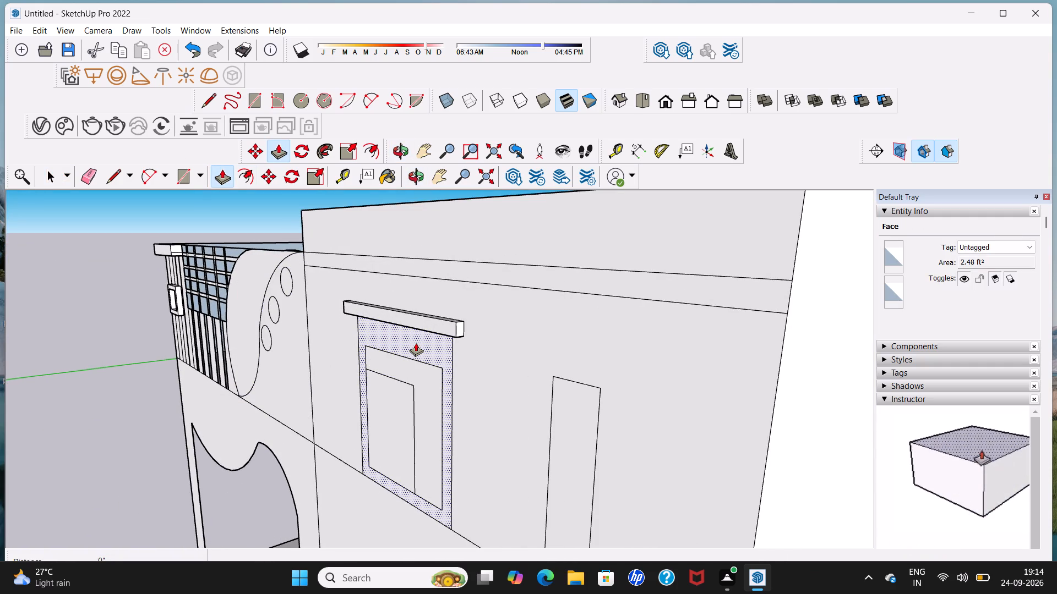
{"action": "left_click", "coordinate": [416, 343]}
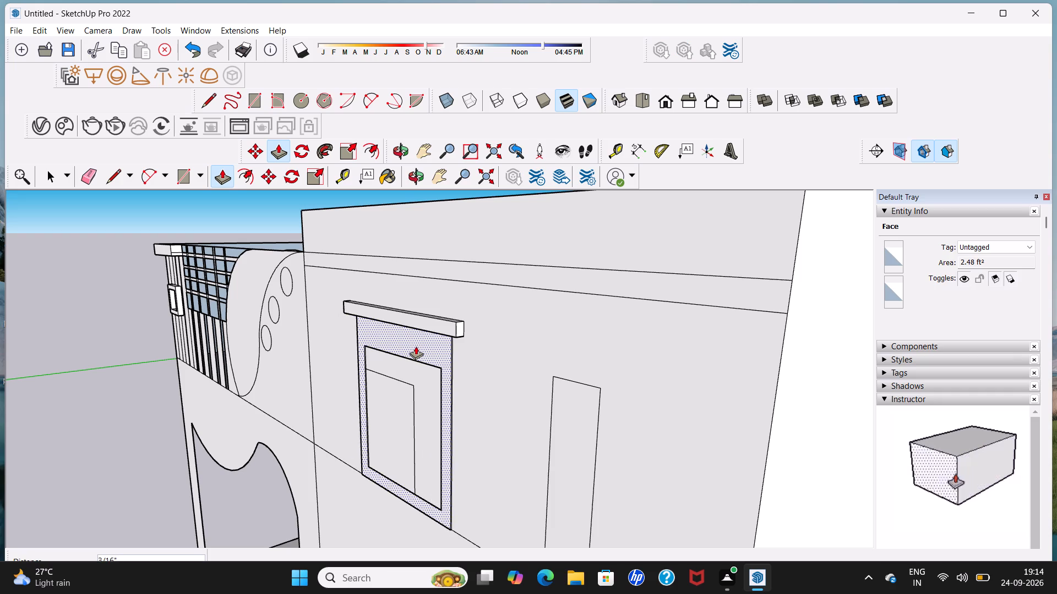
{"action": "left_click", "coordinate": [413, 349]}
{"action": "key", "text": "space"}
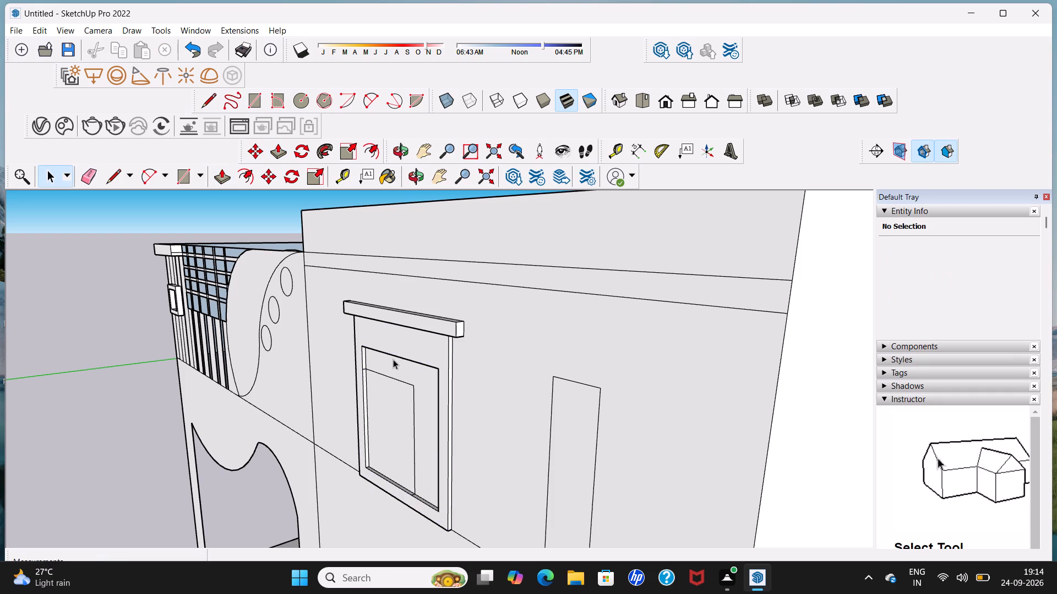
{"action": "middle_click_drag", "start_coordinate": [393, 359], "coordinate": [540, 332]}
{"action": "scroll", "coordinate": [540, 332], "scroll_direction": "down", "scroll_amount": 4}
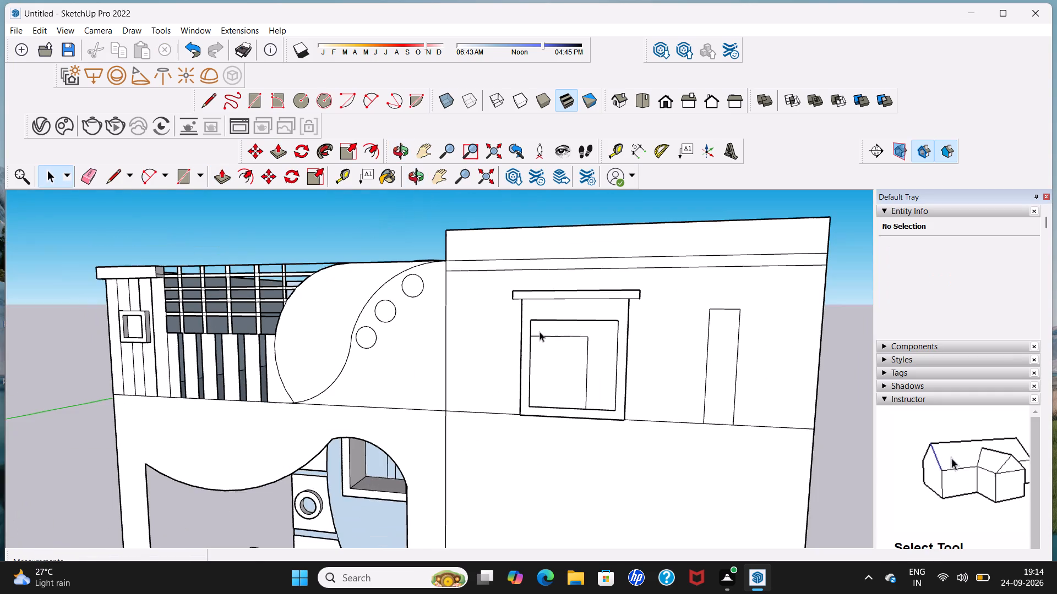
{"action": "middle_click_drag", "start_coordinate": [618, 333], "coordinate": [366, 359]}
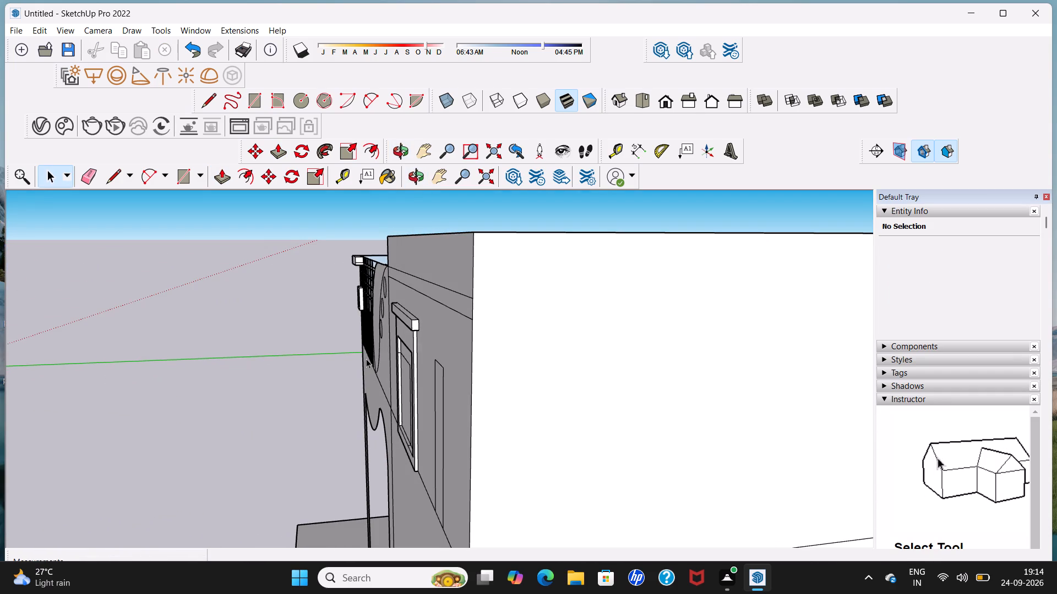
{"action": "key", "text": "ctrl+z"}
Extrude the window frame below the cap outward by about 1 1/16".
{"action": "middle_click_drag", "start_coordinate": [412, 363], "coordinate": [453, 360]}
{"action": "scroll", "coordinate": [453, 353], "scroll_direction": "up", "scroll_amount": 2}
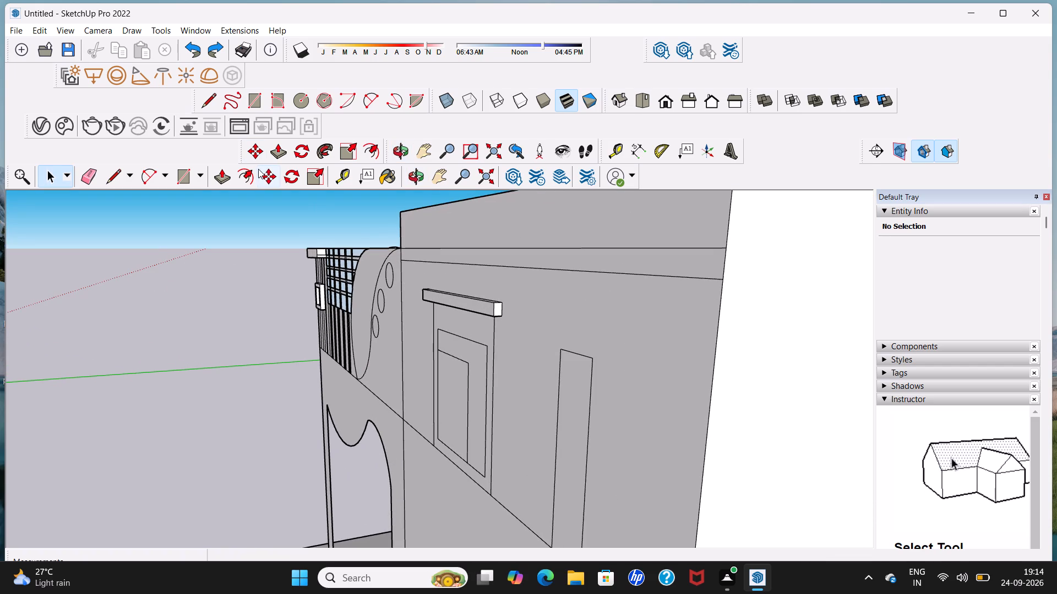
{"action": "left_click", "coordinate": [227, 183]}
{"action": "scroll", "coordinate": [476, 343], "scroll_direction": "up", "scroll_amount": 2}
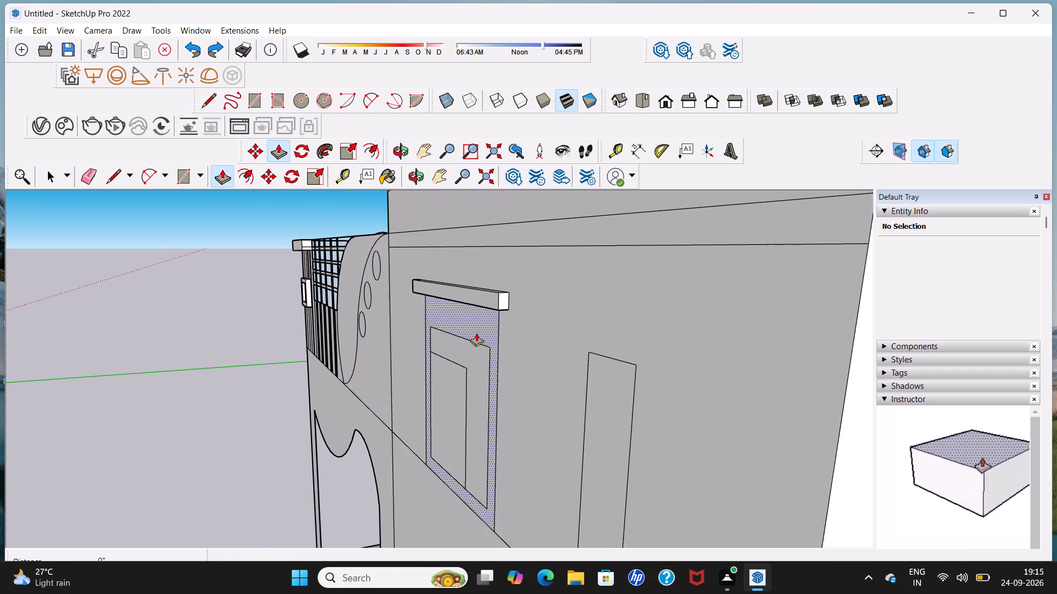
{"action": "left_click", "coordinate": [476, 326]}
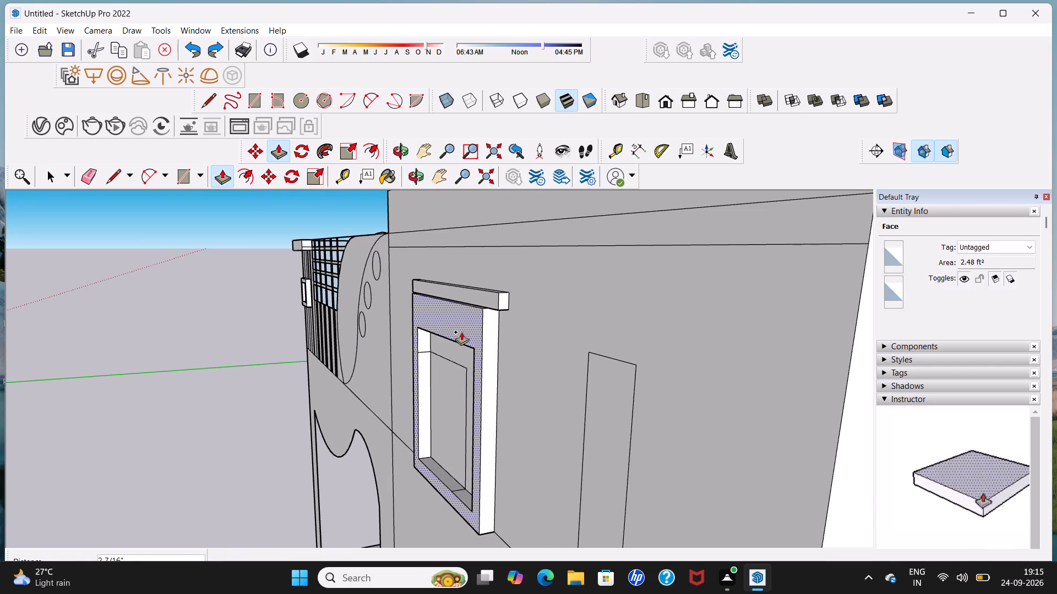
{"action": "left_click", "coordinate": [470, 328]}
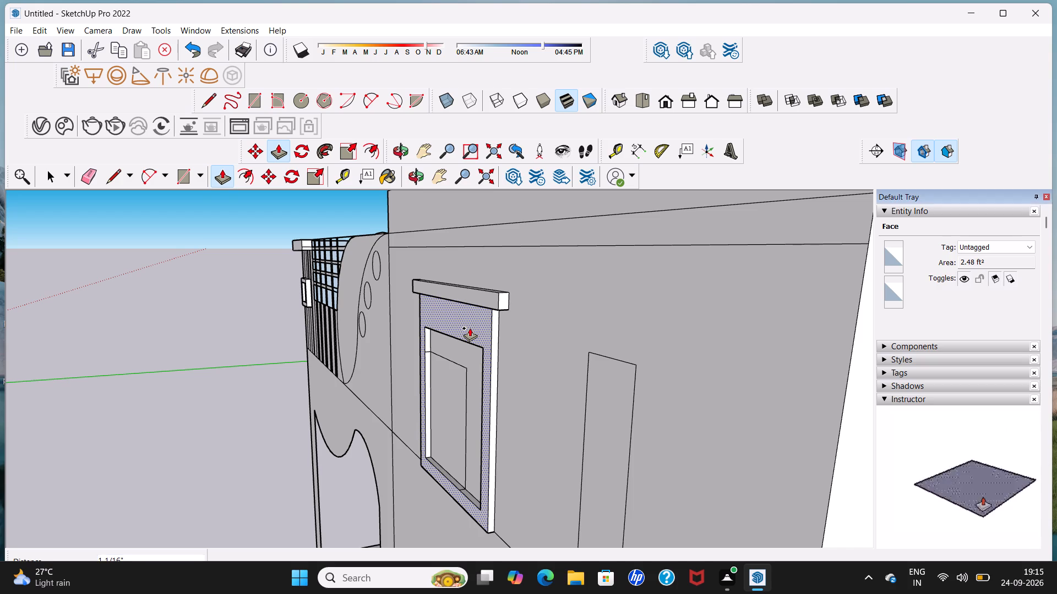
{"action": "key", "text": "space"}
{"action": "middle_click_drag", "start_coordinate": [424, 349], "coordinate": [526, 327]}
{"action": "scroll", "coordinate": [529, 320], "scroll_direction": "down", "scroll_amount": 3}
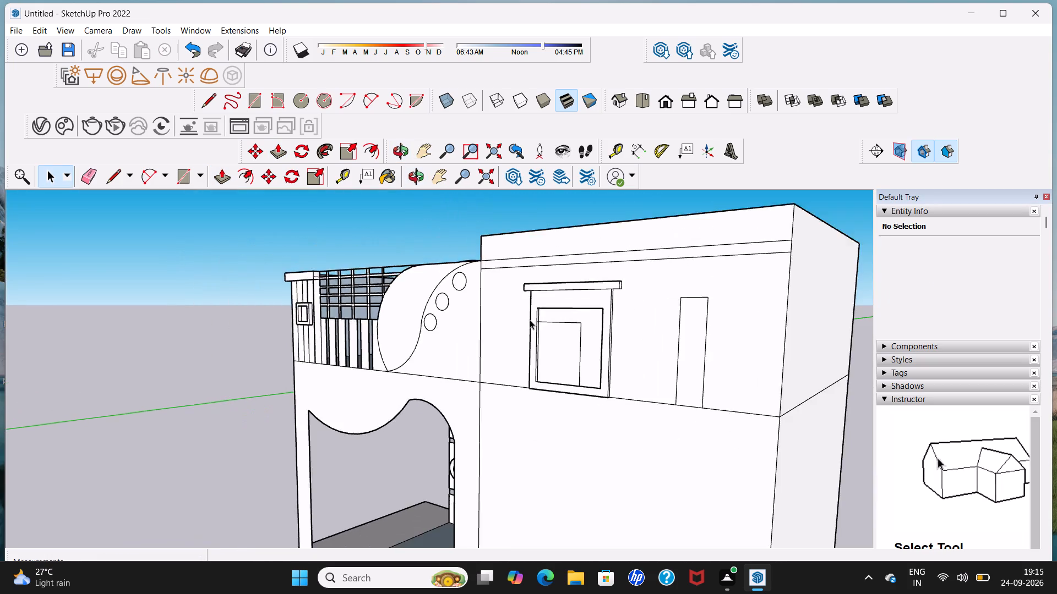
Draw two closely spaced horizontal lines about 2' 4 5/16" long across the capped window frame, the upper one joining its side midpoints.
{"action": "scroll", "coordinate": [530, 320], "scroll_direction": "down", "scroll_amount": 9}
{"action": "middle_click_drag", "start_coordinate": [606, 332], "coordinate": [535, 331], "text": "shift"}
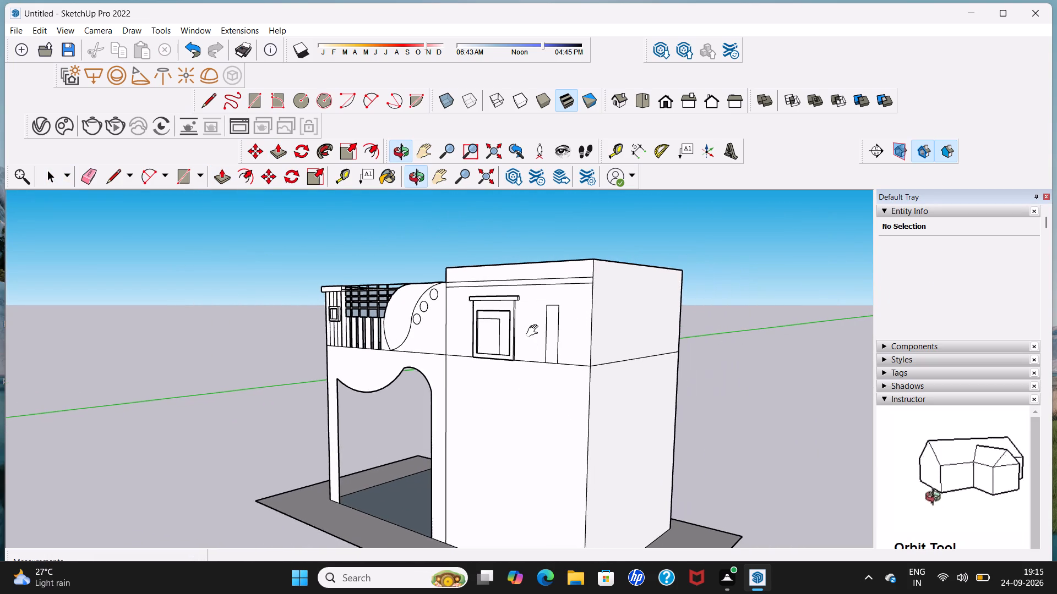
{"action": "middle_click_drag", "start_coordinate": [535, 331], "coordinate": [532, 331], "text": "shift"}
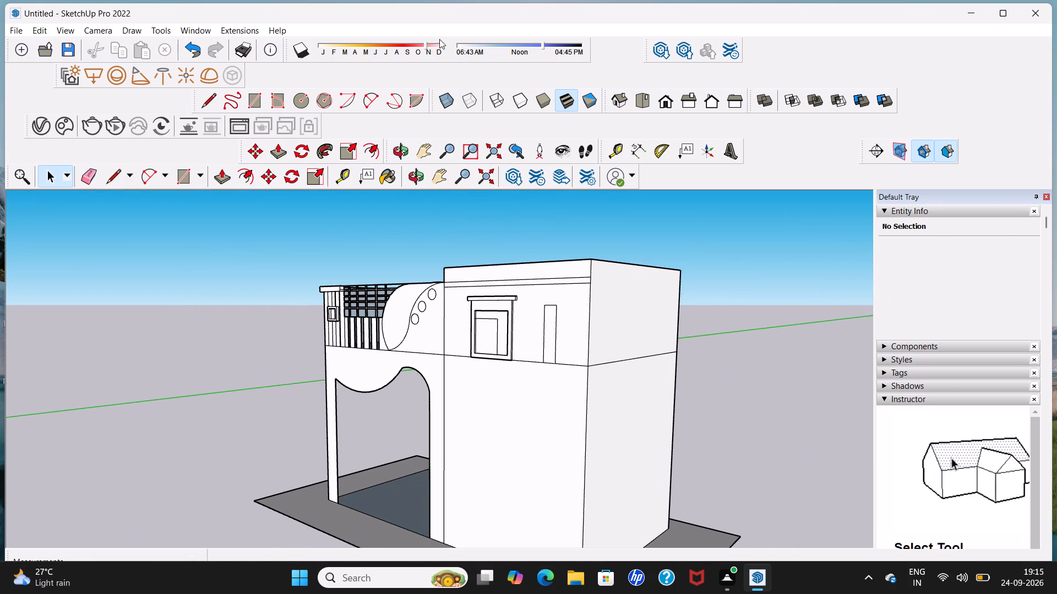
{"action": "middle_click_drag", "start_coordinate": [471, 291], "coordinate": [252, 263], "text": "shift"}
{"action": "middle_click_drag", "start_coordinate": [247, 272], "coordinate": [328, 272]}
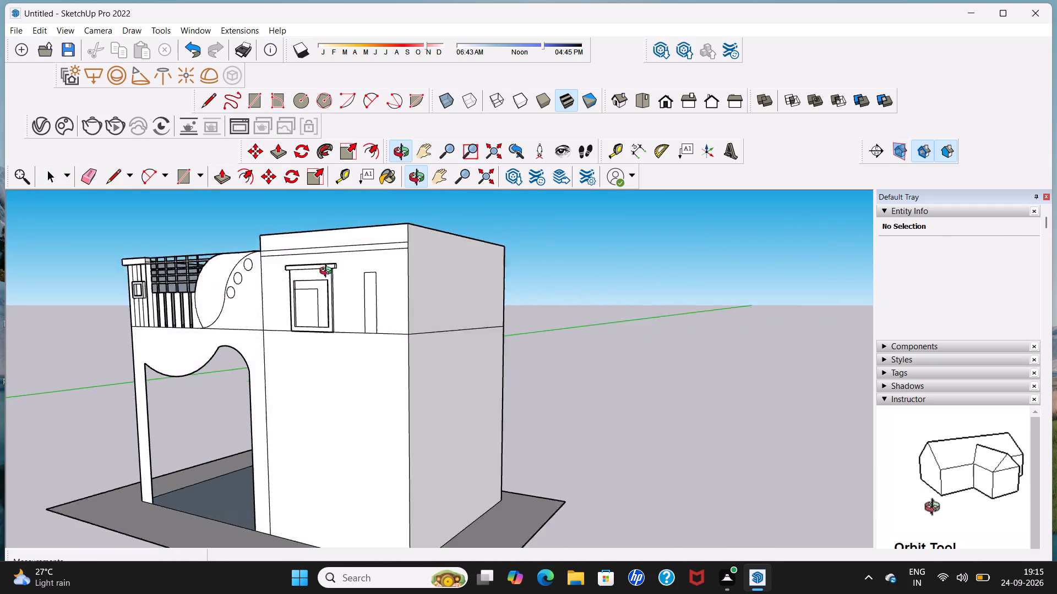
{"action": "middle_click_drag", "start_coordinate": [328, 272], "coordinate": [427, 267]}
{"action": "scroll", "coordinate": [431, 268], "scroll_direction": "up", "scroll_amount": 2}
{"action": "scroll", "coordinate": [482, 277], "scroll_direction": "up", "scroll_amount": 3}
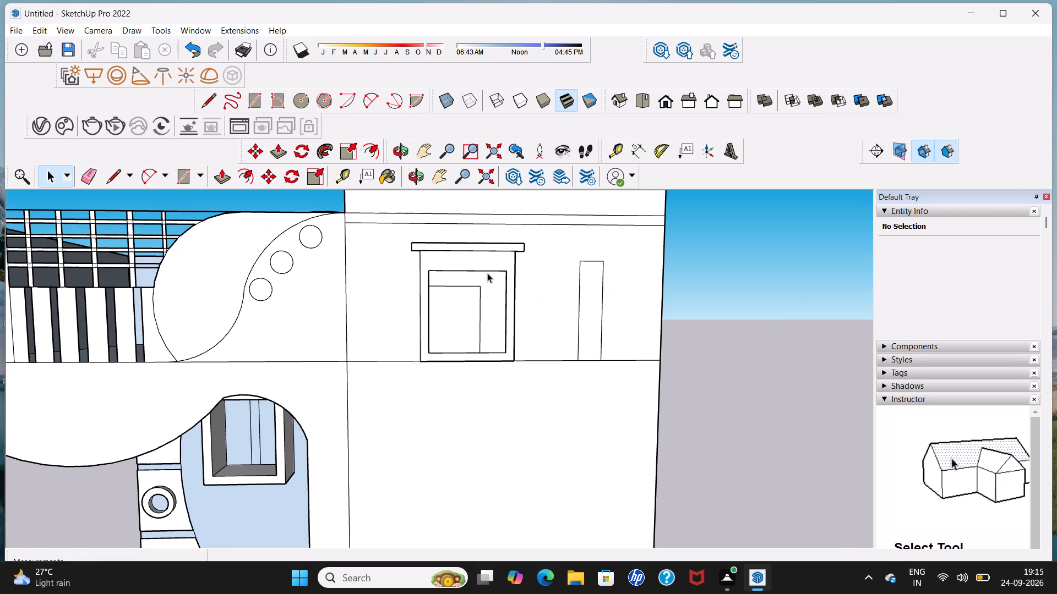
{"action": "left_click", "coordinate": [206, 101]}
{"action": "middle_click_drag", "start_coordinate": [390, 246], "coordinate": [410, 252]}
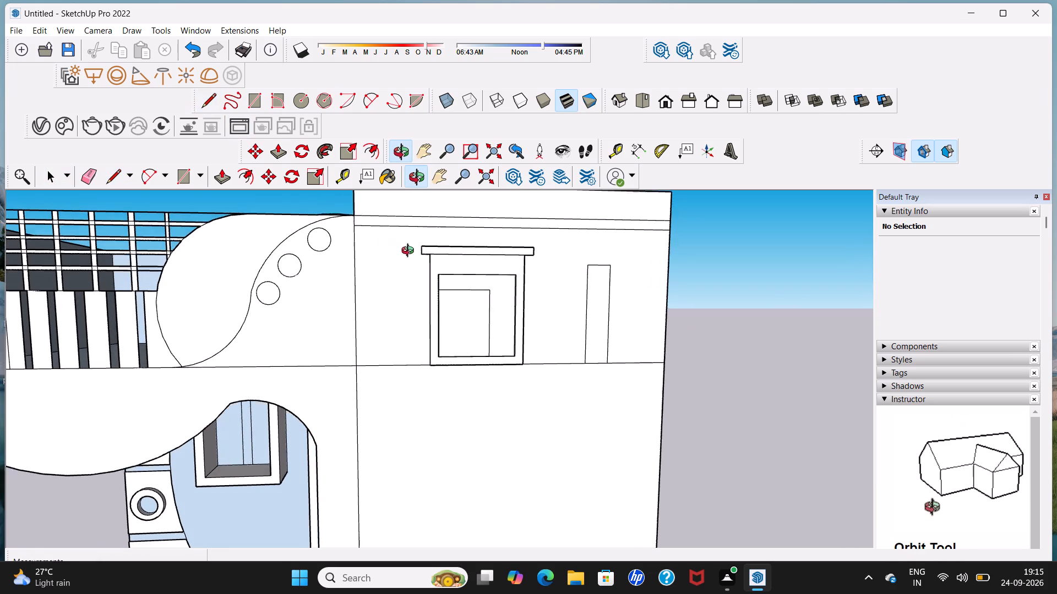
{"action": "middle_click_drag", "start_coordinate": [410, 252], "coordinate": [472, 242]}
{"action": "scroll", "coordinate": [546, 285], "scroll_direction": "up", "scroll_amount": 2}
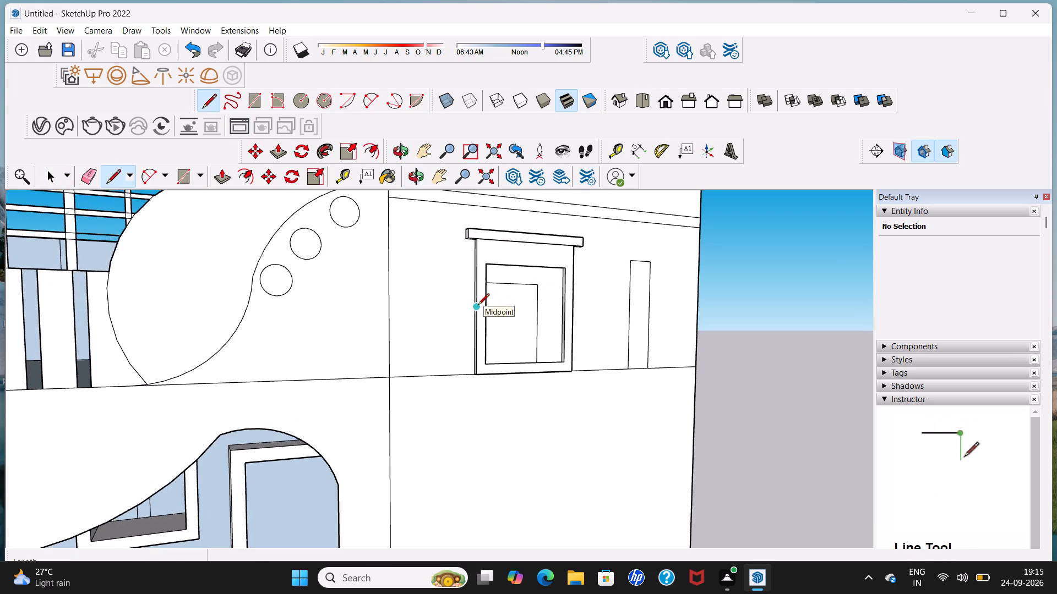
{"action": "left_click", "coordinate": [478, 306]}
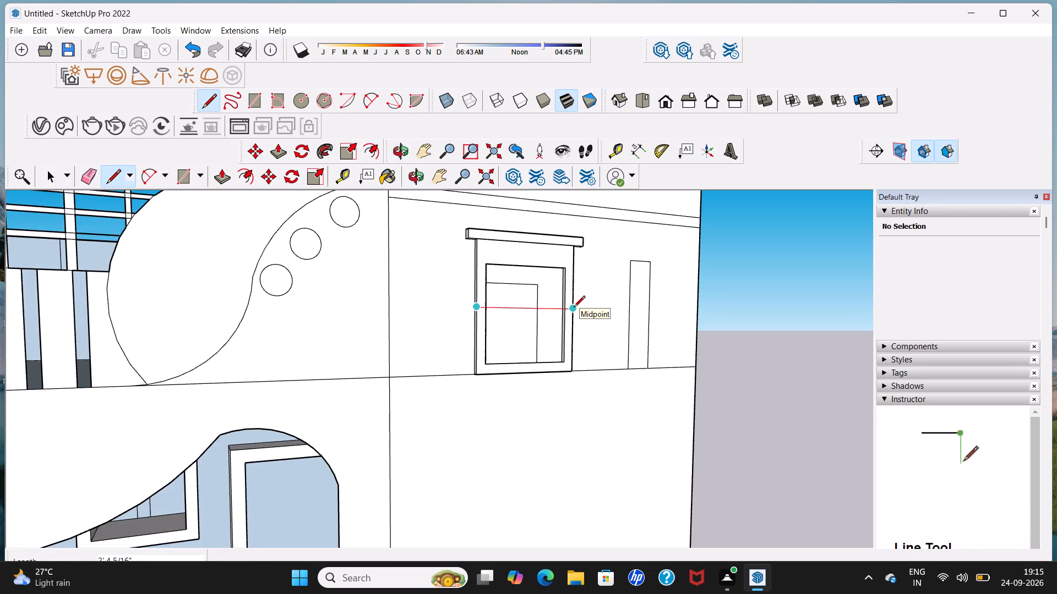
{"action": "left_click", "coordinate": [574, 308]}
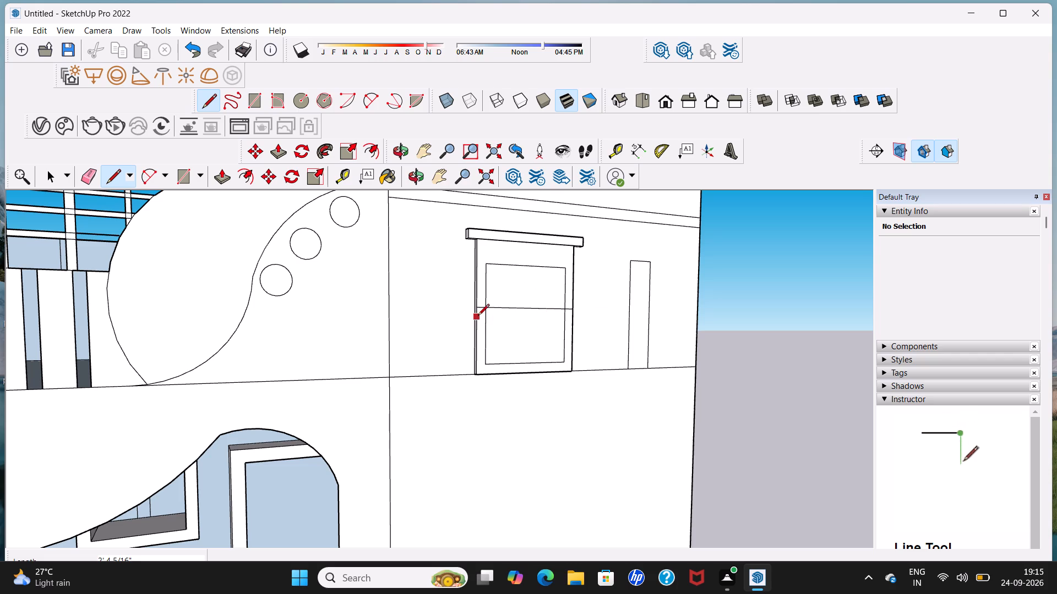
{"action": "left_click", "coordinate": [479, 316]}
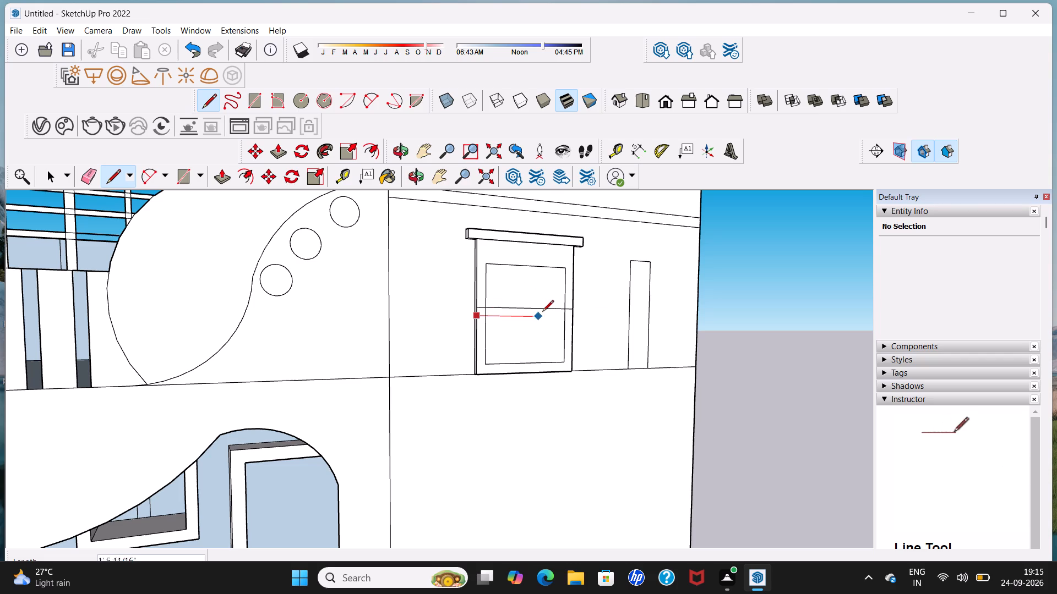
{"action": "left_click", "coordinate": [573, 317]}
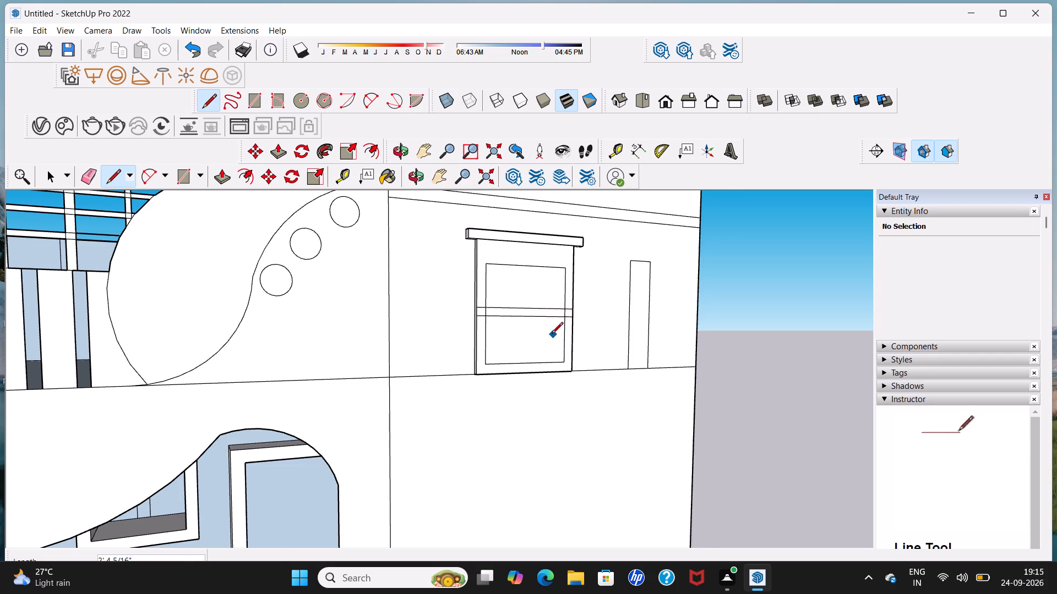
Draw a second pair of closely spaced horizontal lines, about 2' 4 5/16" long, across the lower half of the window frame.
{"action": "scroll", "coordinate": [551, 334], "scroll_direction": "up", "scroll_amount": 2}
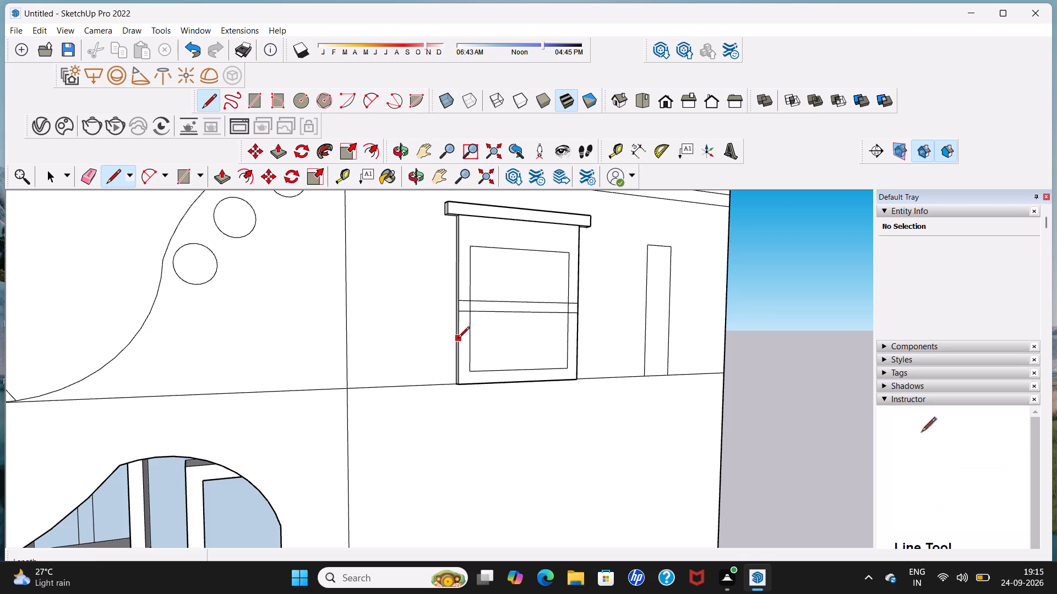
{"action": "left_click", "coordinate": [458, 339]}
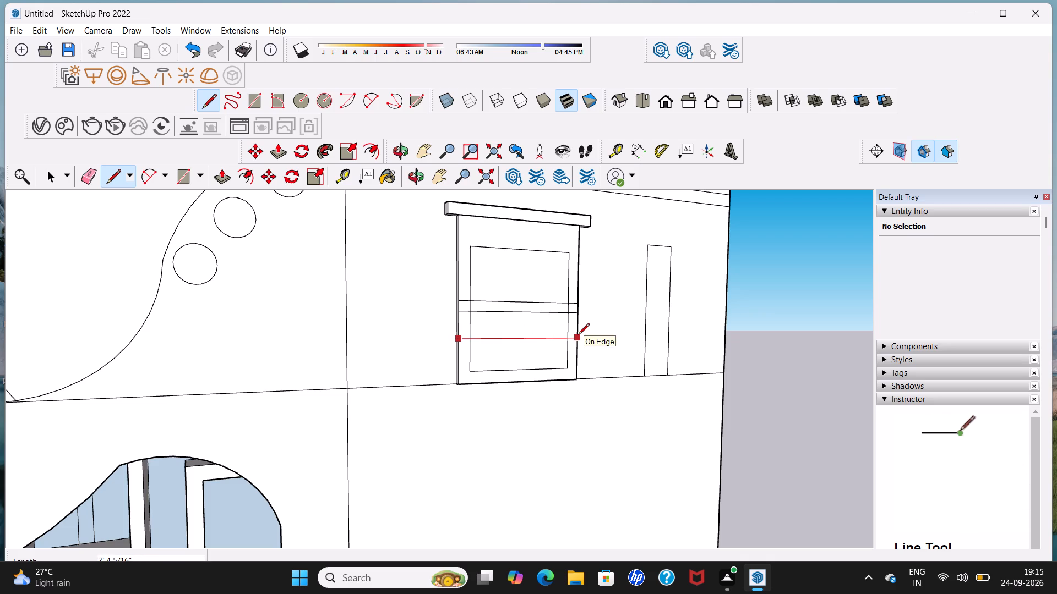
{"action": "left_click", "coordinate": [578, 335]}
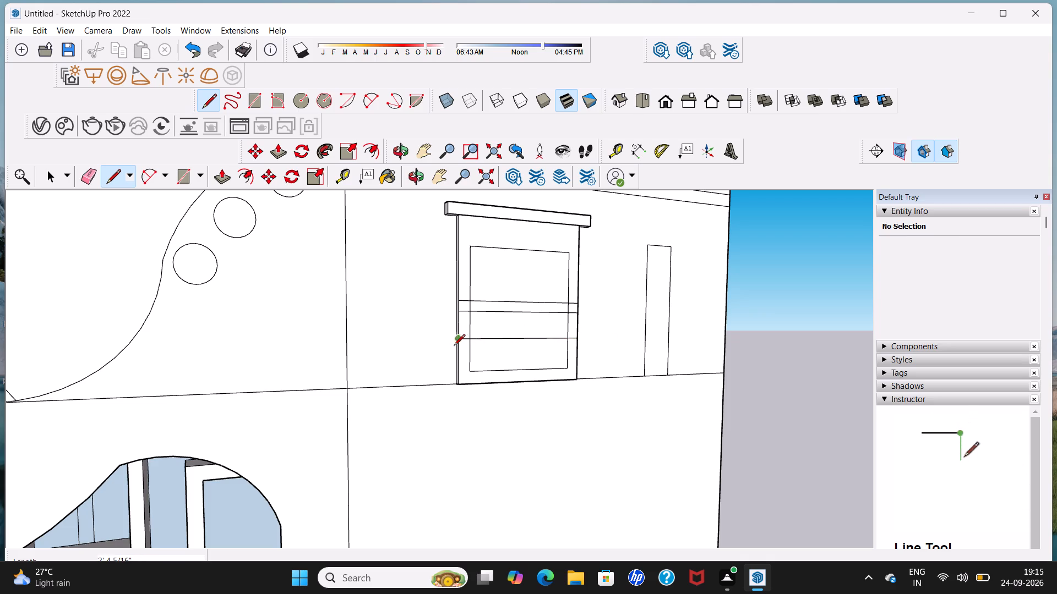
{"action": "left_click", "coordinate": [456, 349]}
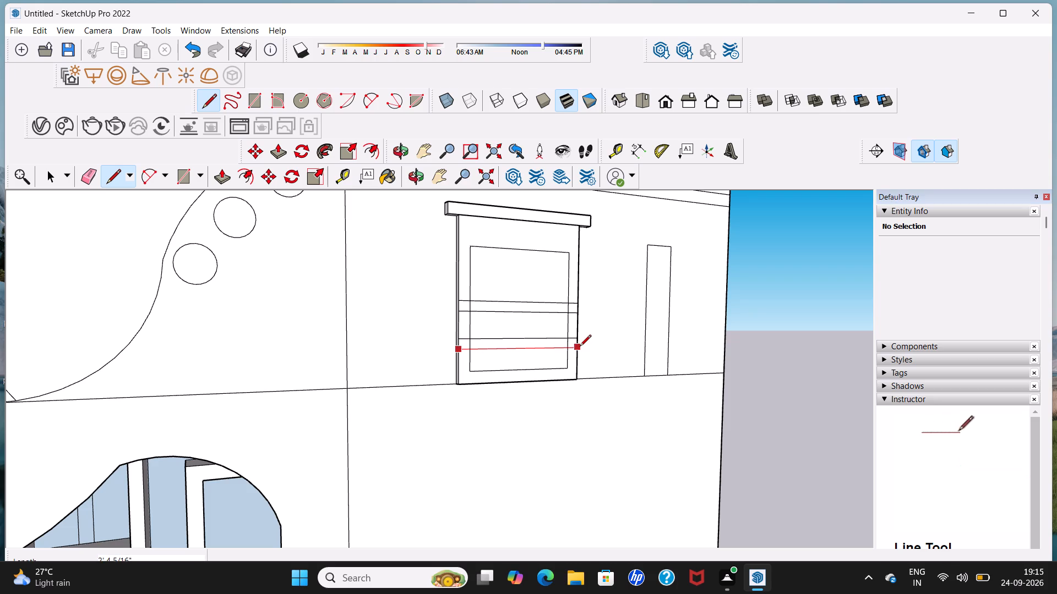
{"action": "left_click", "coordinate": [580, 348]}
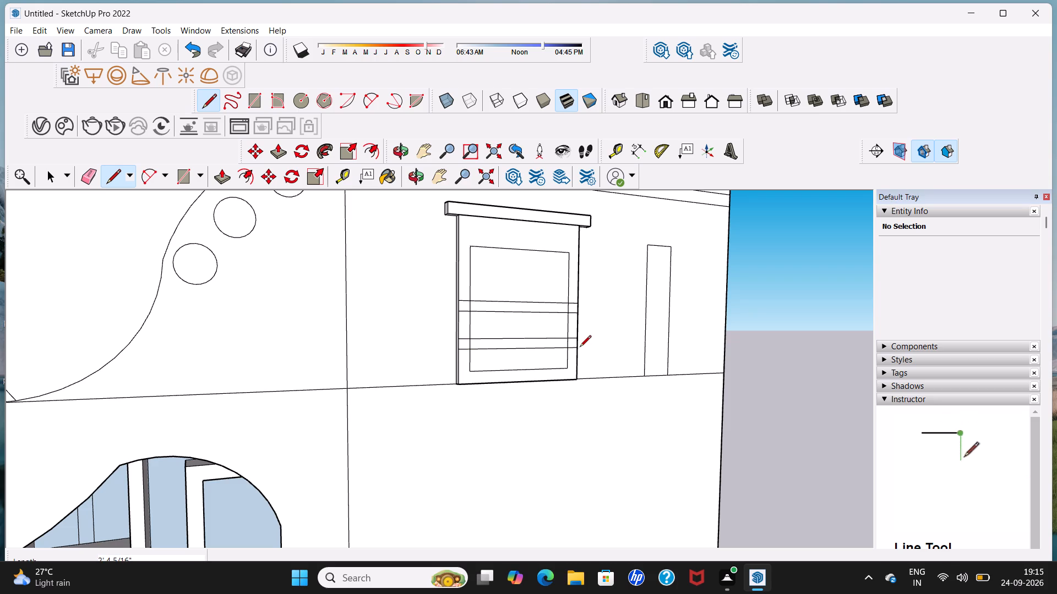
{"action": "key", "text": "space"}
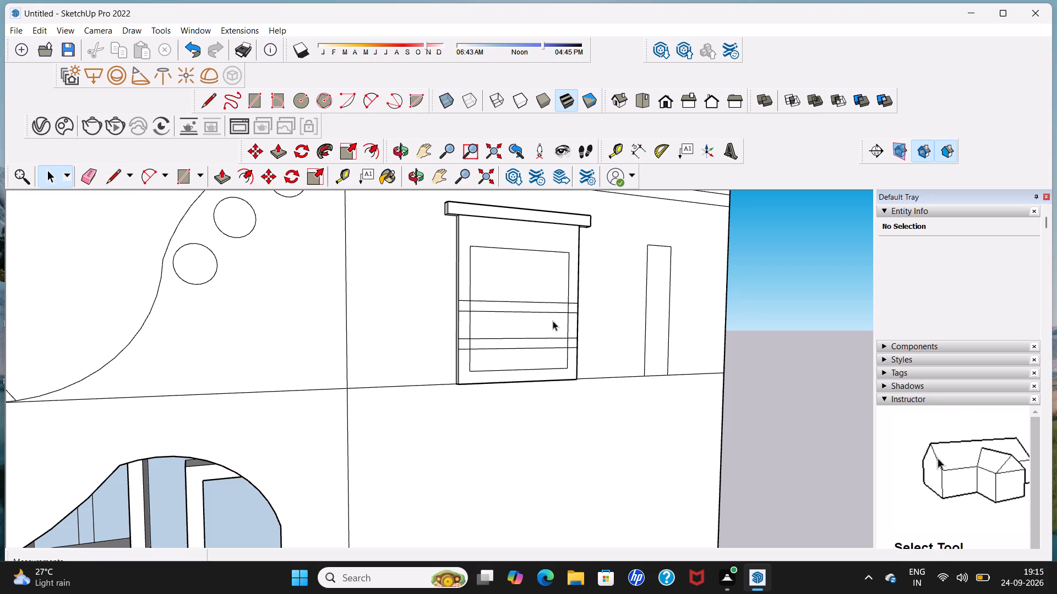
Erase the inner rectangle's short side segments inside both horizontal bands so each band runs clear across the window frame.
{"action": "middle_click_drag", "start_coordinate": [553, 321], "coordinate": [371, 342]}
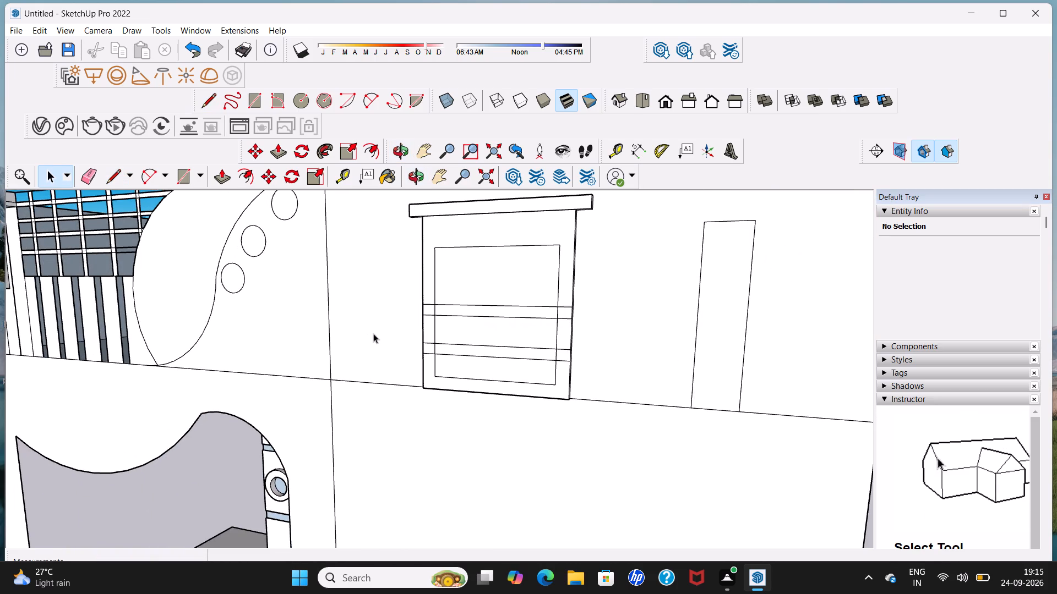
{"action": "scroll", "coordinate": [375, 331], "scroll_direction": "down", "scroll_amount": 3}
{"action": "middle_click_drag", "start_coordinate": [473, 327], "coordinate": [472, 330]}
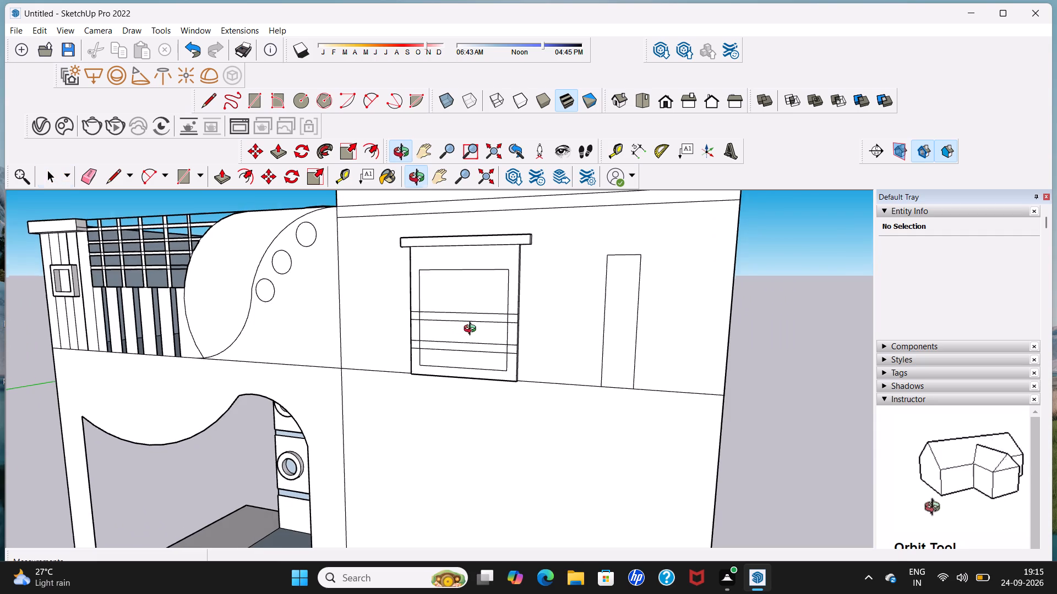
{"action": "middle_click_drag", "start_coordinate": [472, 330], "coordinate": [371, 333]}
{"action": "scroll", "coordinate": [374, 327], "scroll_direction": "up", "scroll_amount": 1}
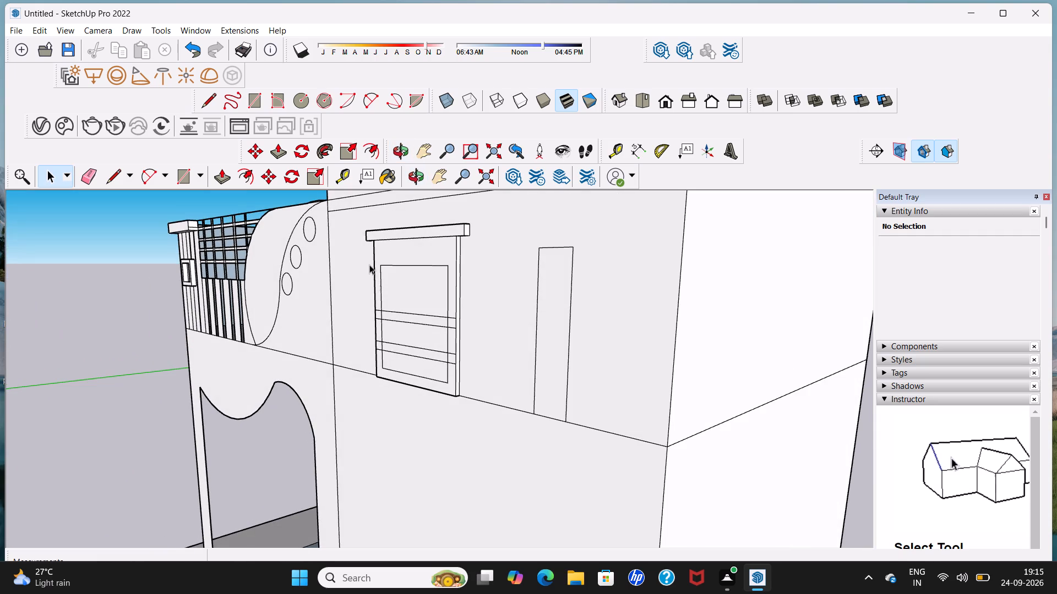
{"action": "scroll", "coordinate": [378, 299], "scroll_direction": "up", "scroll_amount": 2}
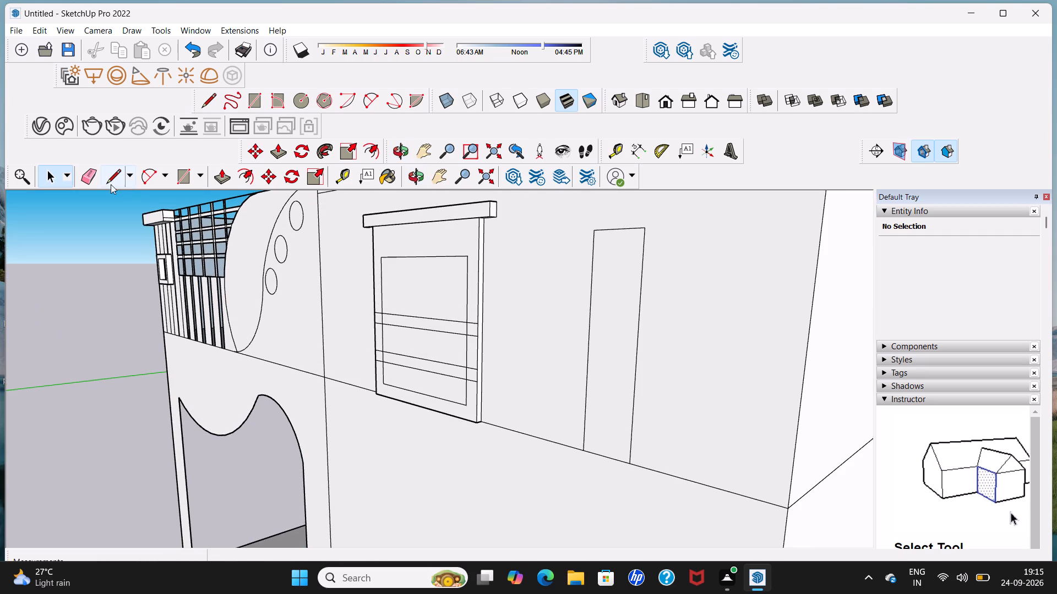
{"action": "left_click", "coordinate": [92, 173]}
{"action": "scroll", "coordinate": [395, 335], "scroll_direction": "up", "scroll_amount": 3}
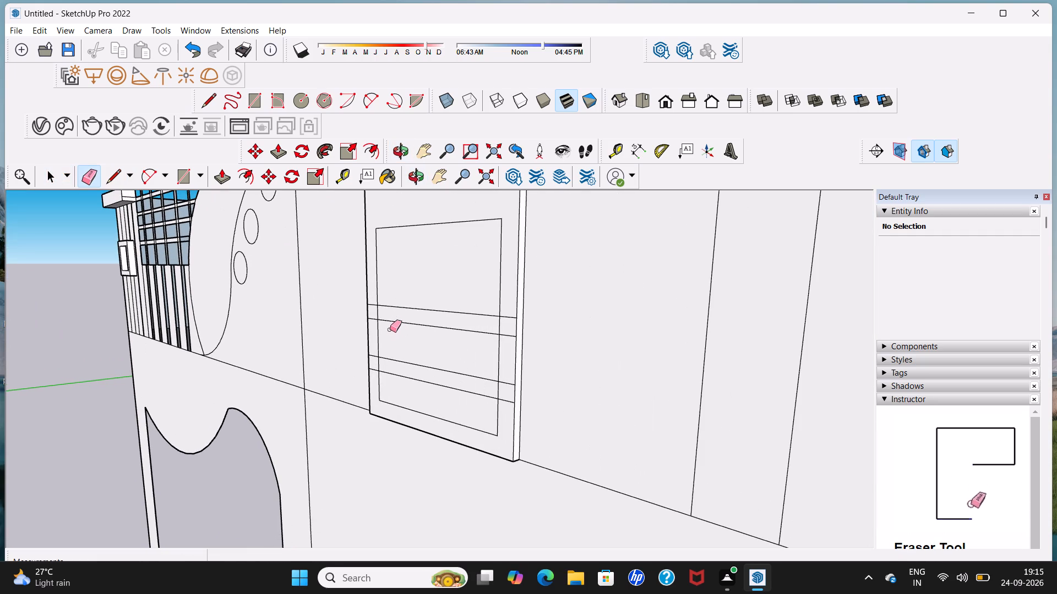
{"action": "left_click", "coordinate": [377, 312]}
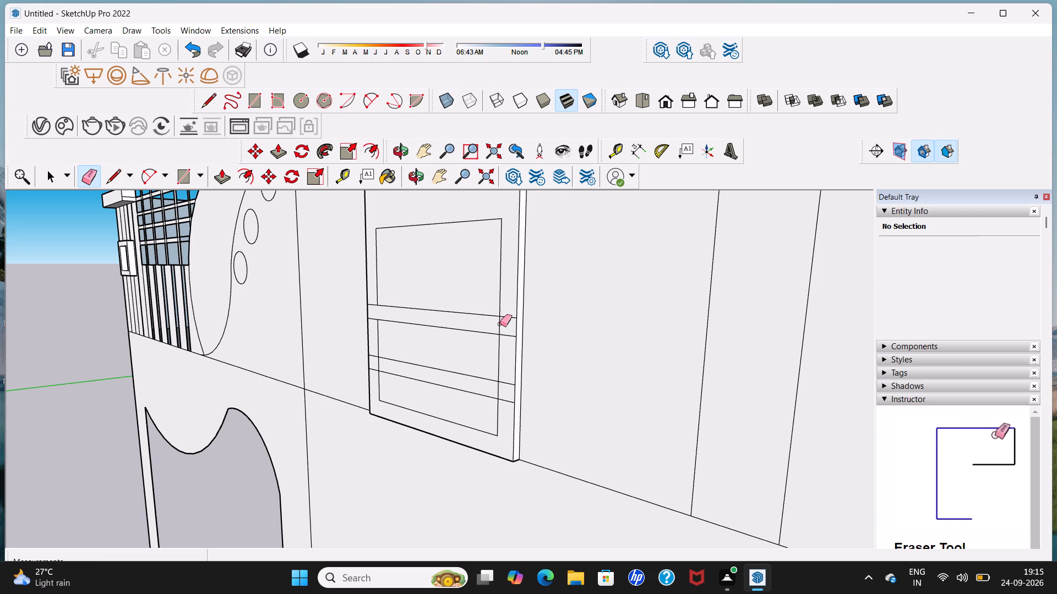
{"action": "left_click", "coordinate": [500, 324]}
{"action": "left_click", "coordinate": [498, 388]}
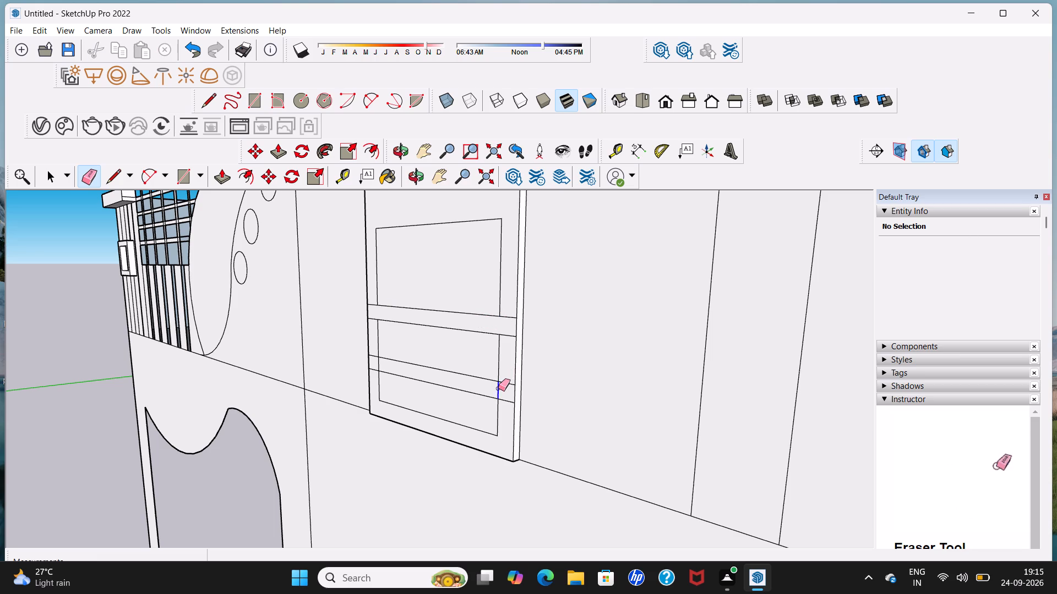
{"action": "left_click", "coordinate": [378, 365]}
{"action": "scroll", "coordinate": [394, 359], "scroll_direction": "down", "scroll_amount": 1}
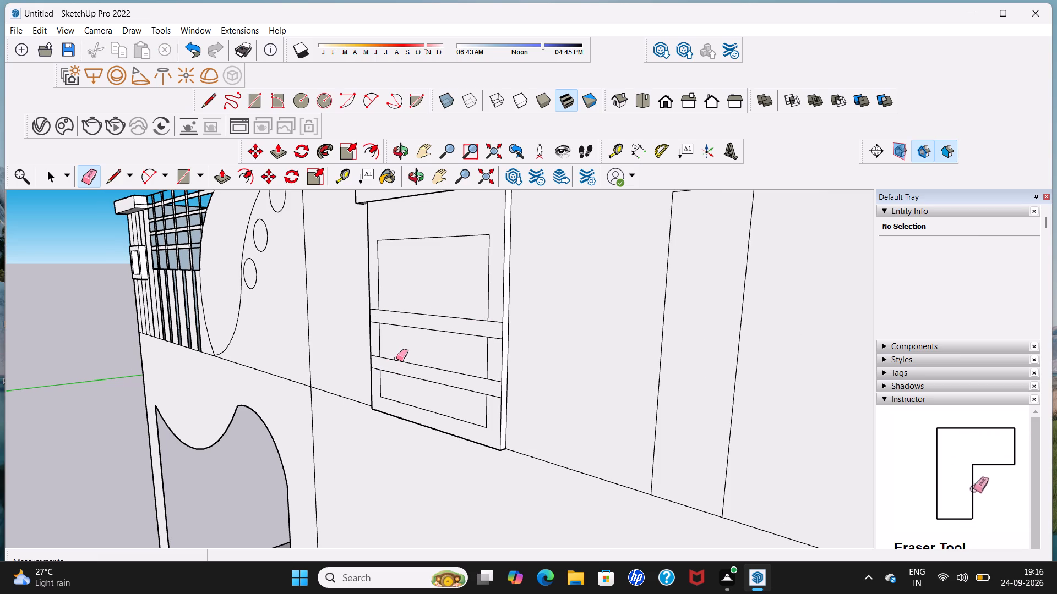
{"action": "key", "text": "space"}
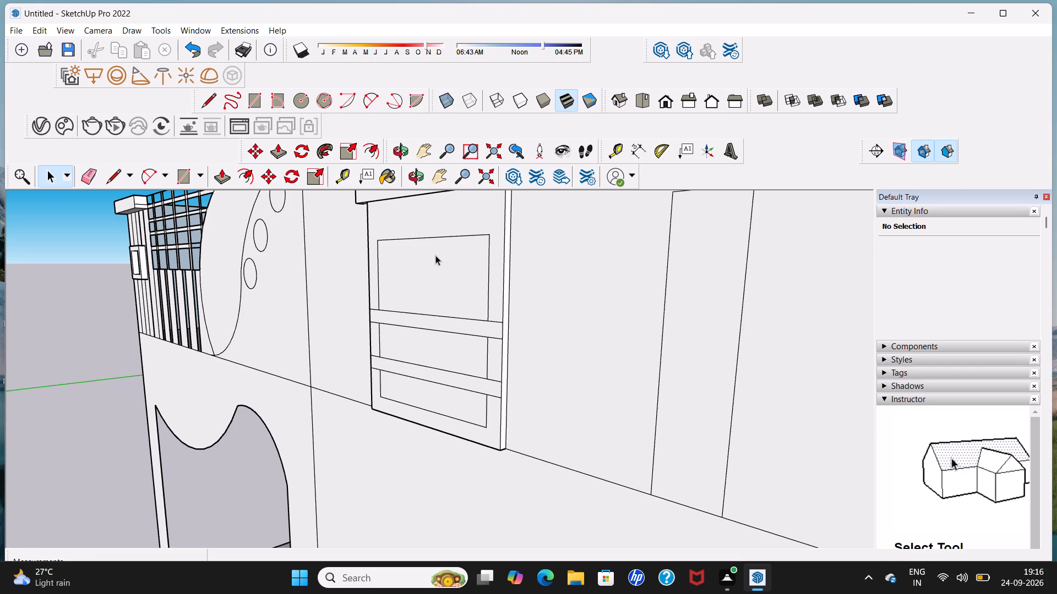
Extrude the upper horizontal band of the window outward by about 1 7/16".
{"action": "left_click", "coordinate": [217, 176]}
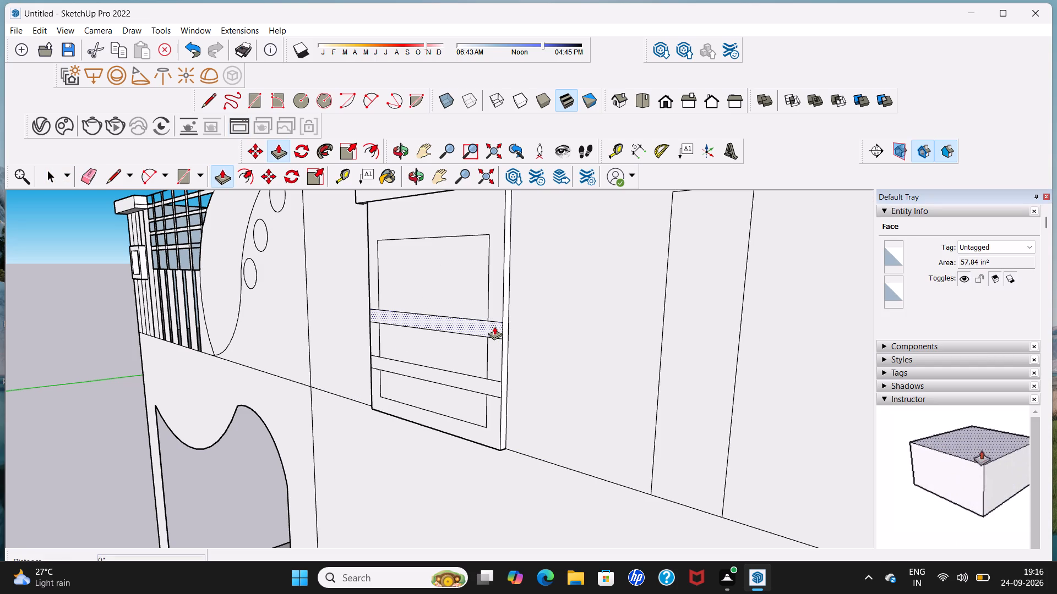
{"action": "left_click", "coordinate": [494, 326]}
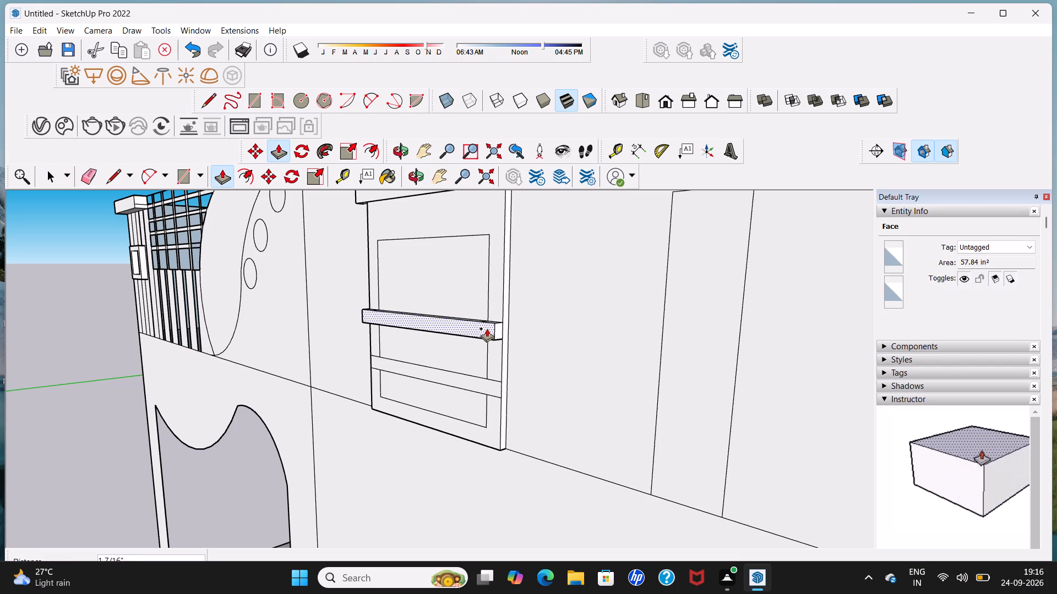
{"action": "left_click", "coordinate": [487, 328]}
{"action": "left_click", "coordinate": [491, 378]}
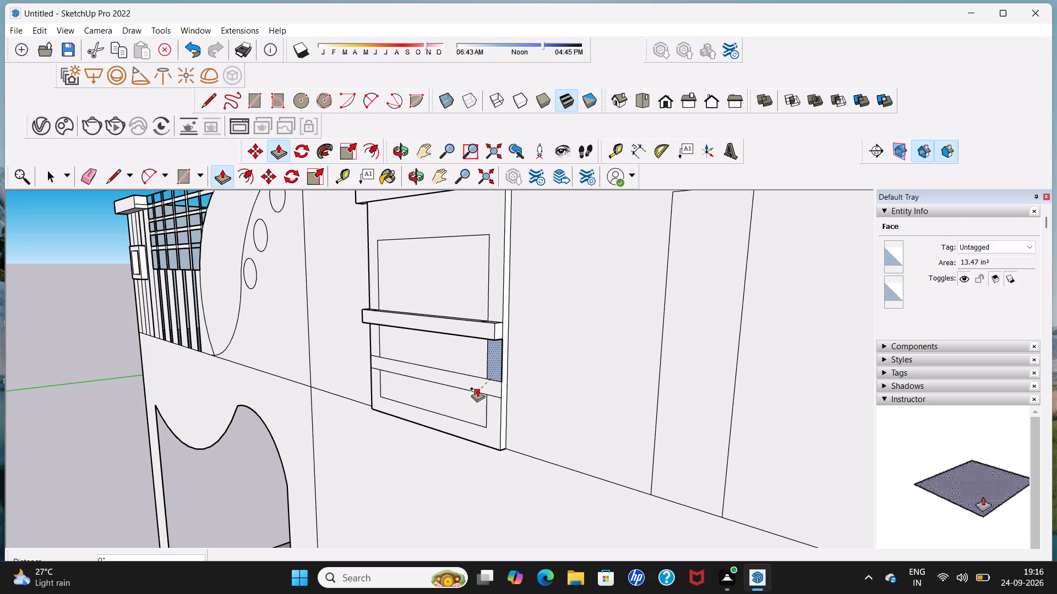
{"action": "key", "text": "space"}
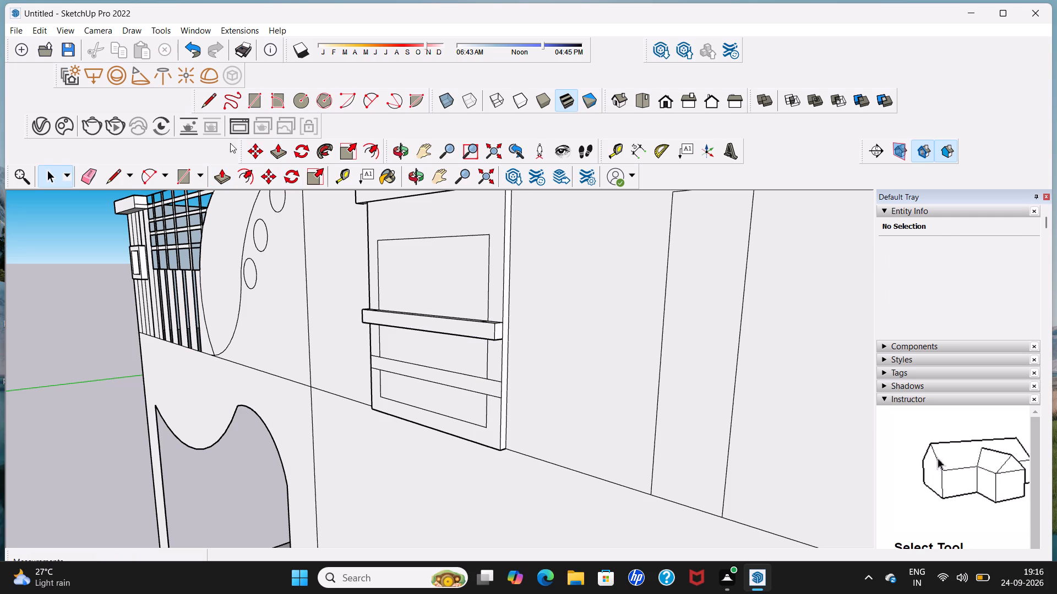
Extrude the lower horizontal band outward by about 1 7/16", level with the upper band's front face.
{"action": "left_click", "coordinate": [225, 179]}
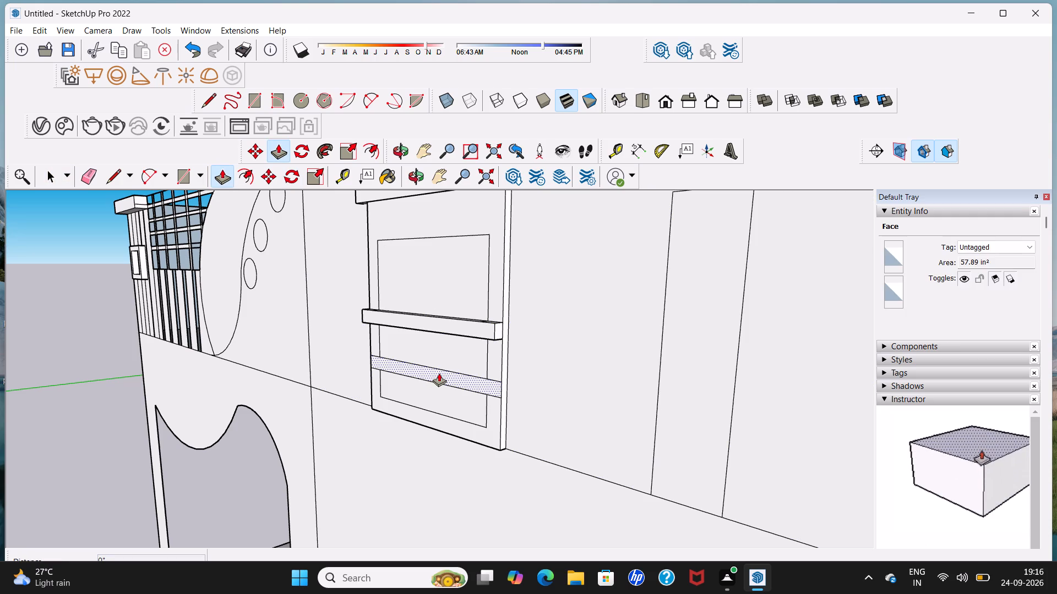
{"action": "left_click", "coordinate": [439, 373]}
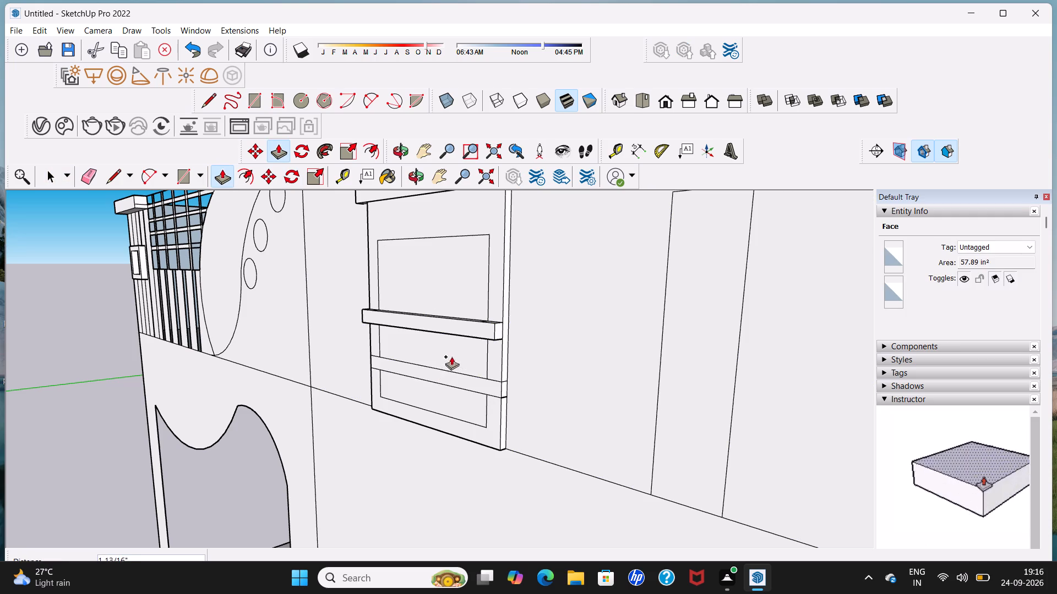
{"action": "left_click", "coordinate": [467, 336]}
{"action": "scroll", "coordinate": [467, 336], "scroll_direction": "down", "scroll_amount": 9}
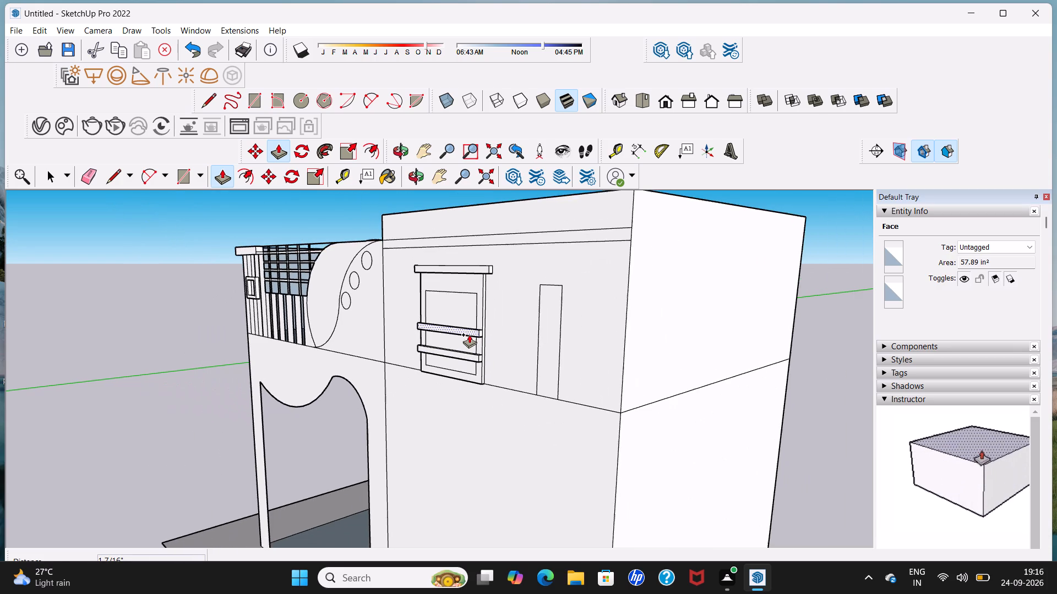
{"action": "key", "text": "space"}
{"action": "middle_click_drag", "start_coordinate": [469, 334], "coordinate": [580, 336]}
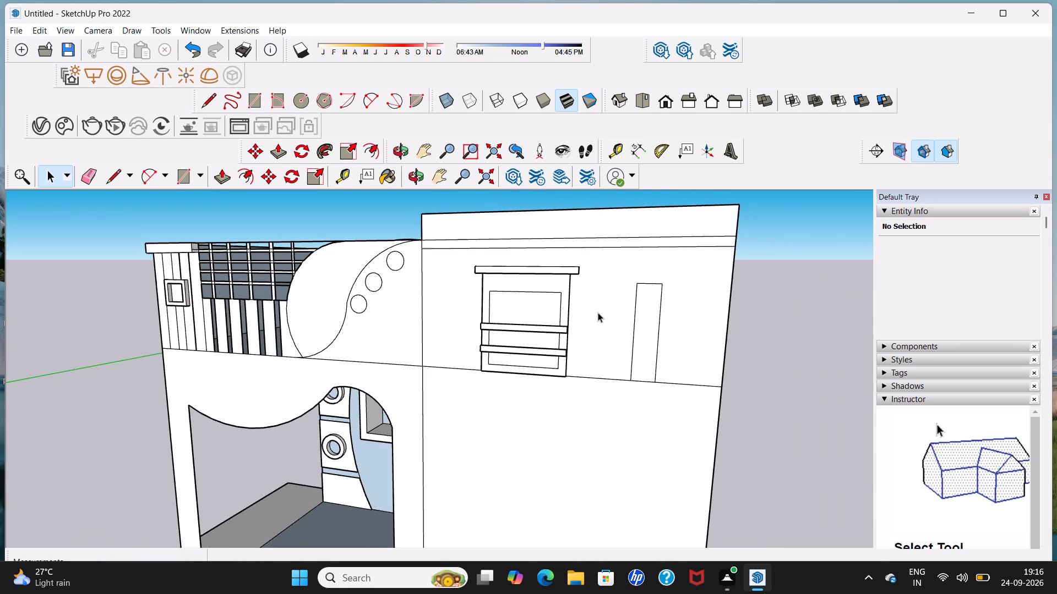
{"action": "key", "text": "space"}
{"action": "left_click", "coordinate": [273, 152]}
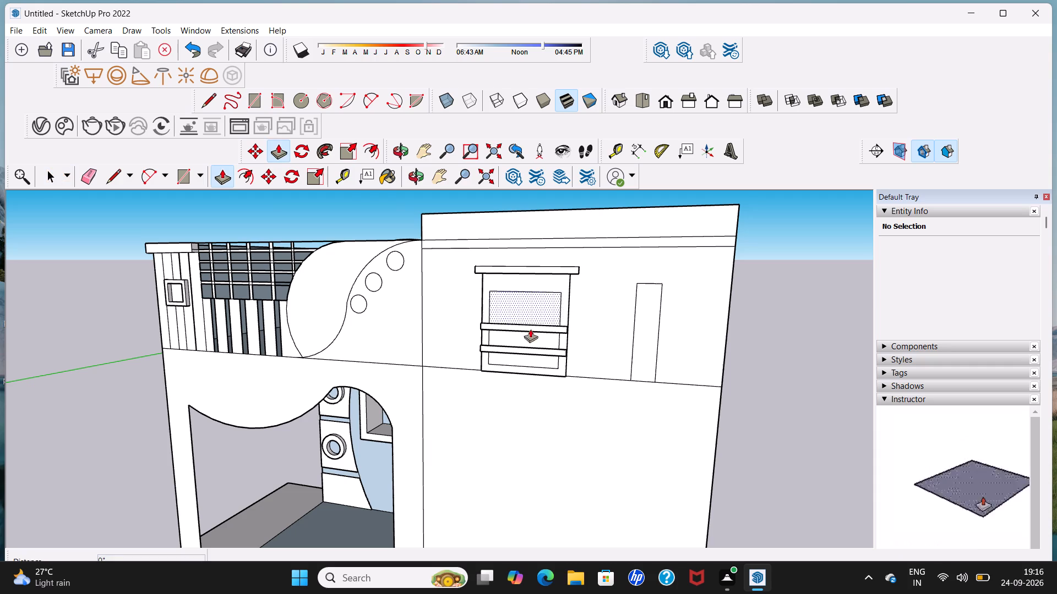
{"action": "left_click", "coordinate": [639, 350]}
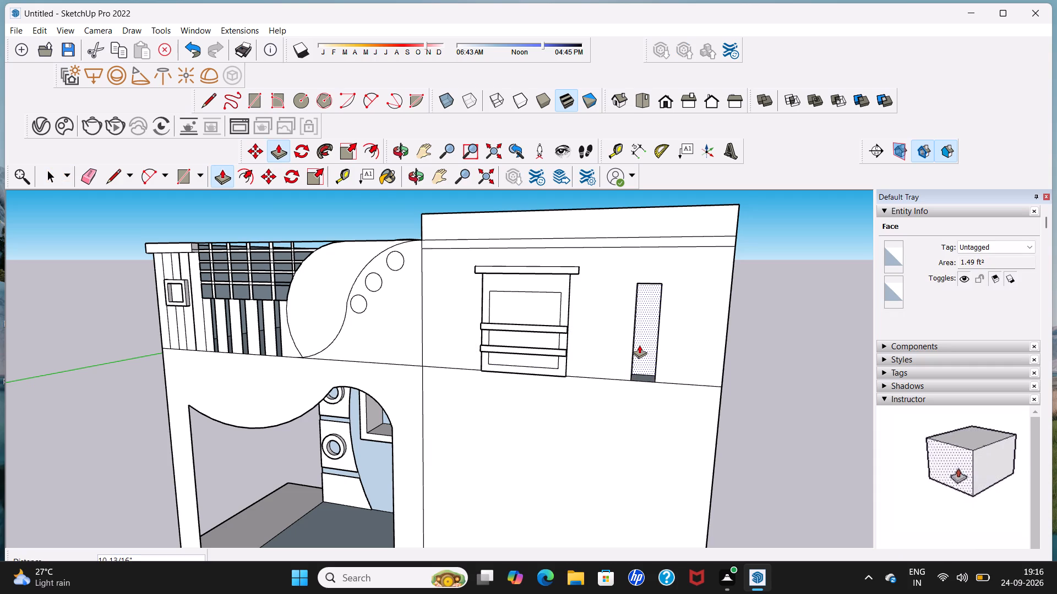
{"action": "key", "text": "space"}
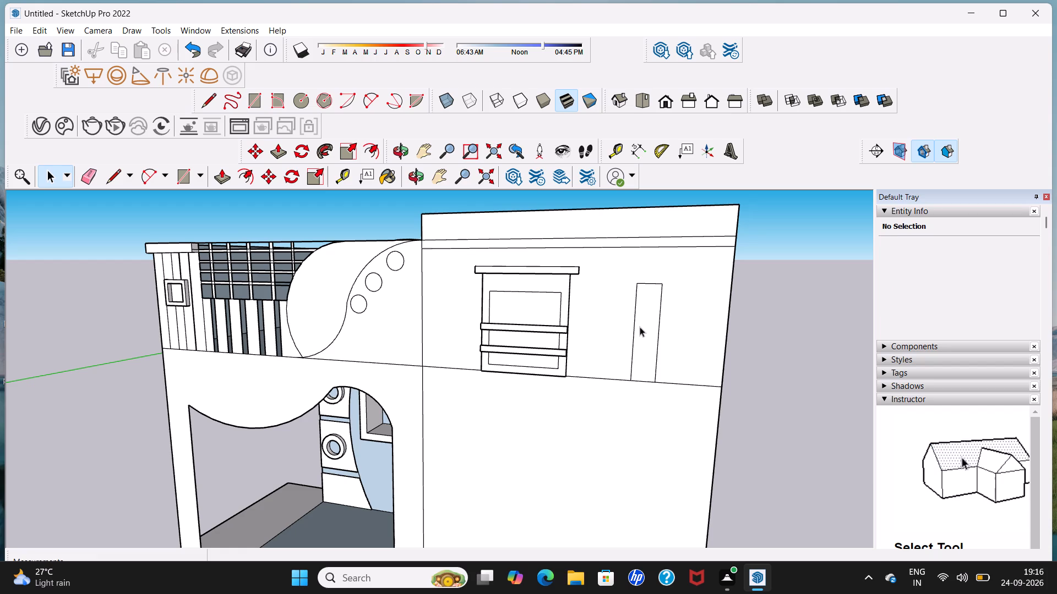
Draw two closely spaced horizontal lines, about 7 1/8" long, across the upper part of the narrow rectangle beside the window.
{"action": "middle_click_drag", "start_coordinate": [640, 327], "coordinate": [416, 326], "text": "shift"}
{"action": "middle_click_drag", "start_coordinate": [411, 327], "coordinate": [474, 313]}
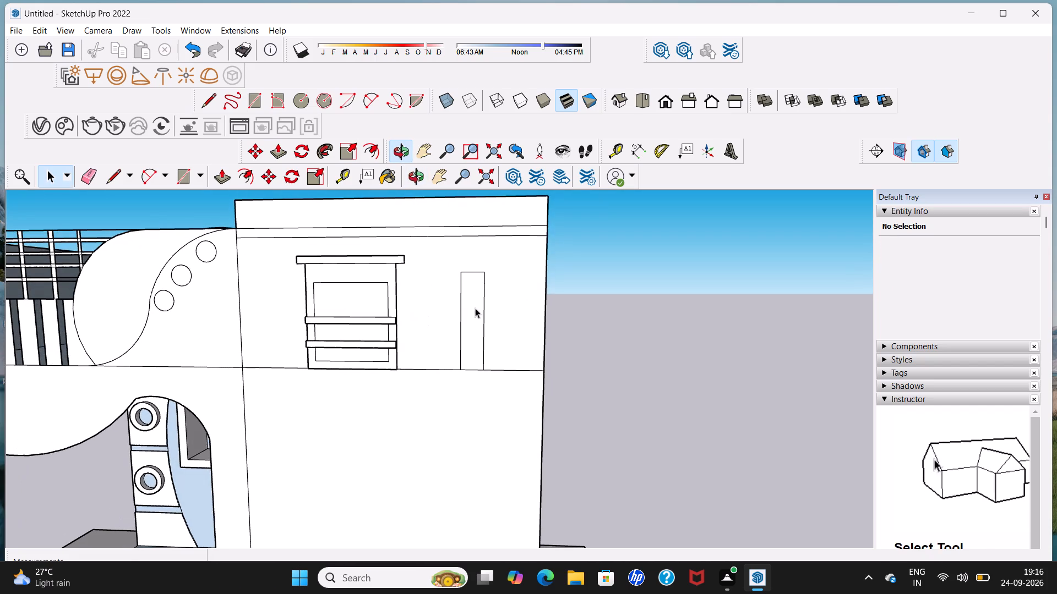
{"action": "scroll", "coordinate": [477, 278], "scroll_direction": "up", "scroll_amount": 1}
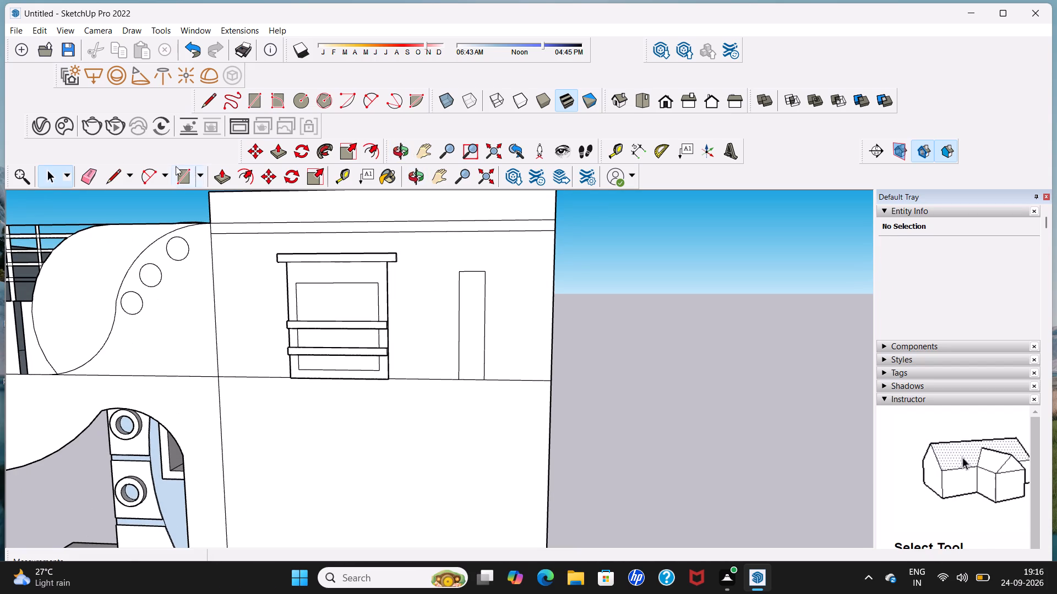
{"action": "left_click", "coordinate": [113, 175]}
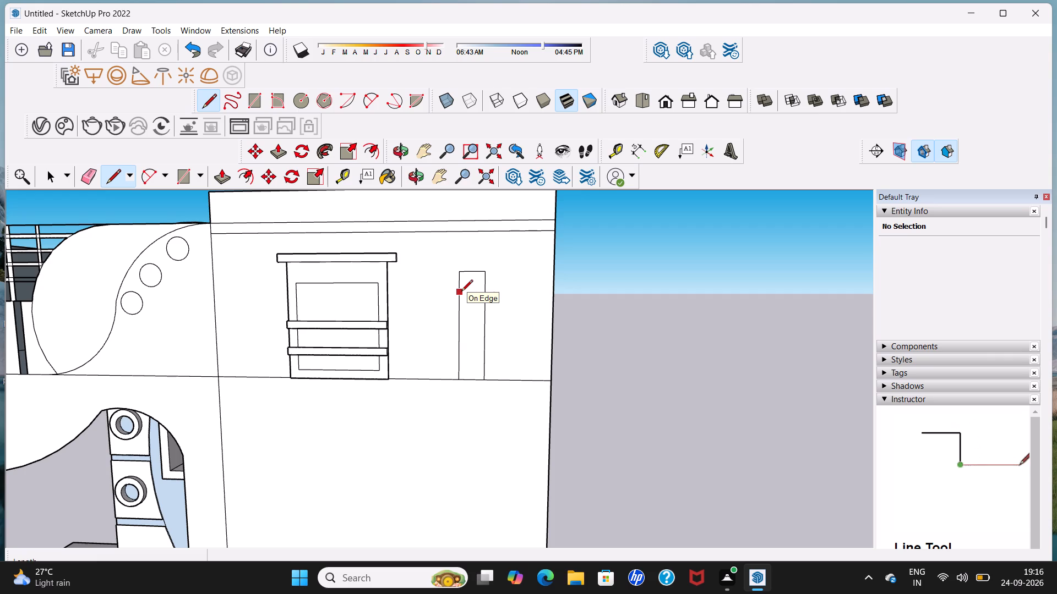
{"action": "left_click", "coordinate": [461, 292]}
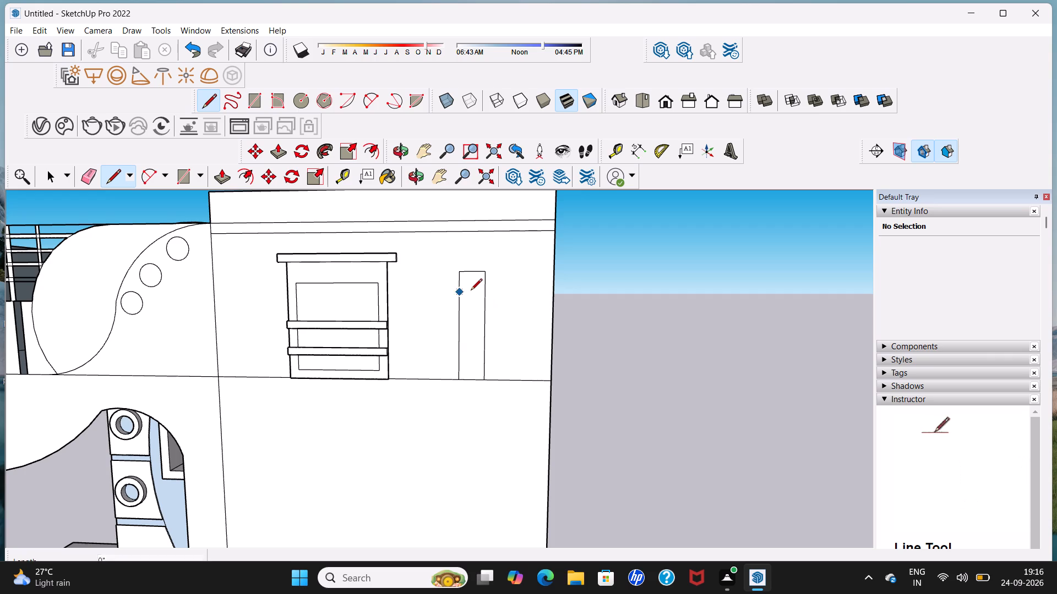
{"action": "left_click", "coordinate": [487, 293]}
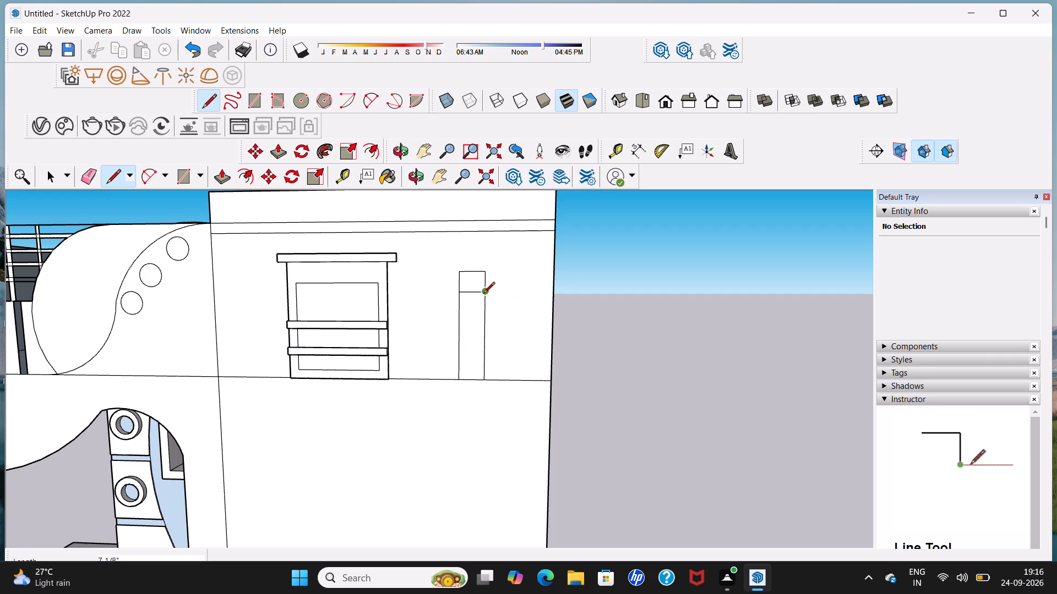
{"action": "scroll", "coordinate": [471, 295], "scroll_direction": "up", "scroll_amount": 2}
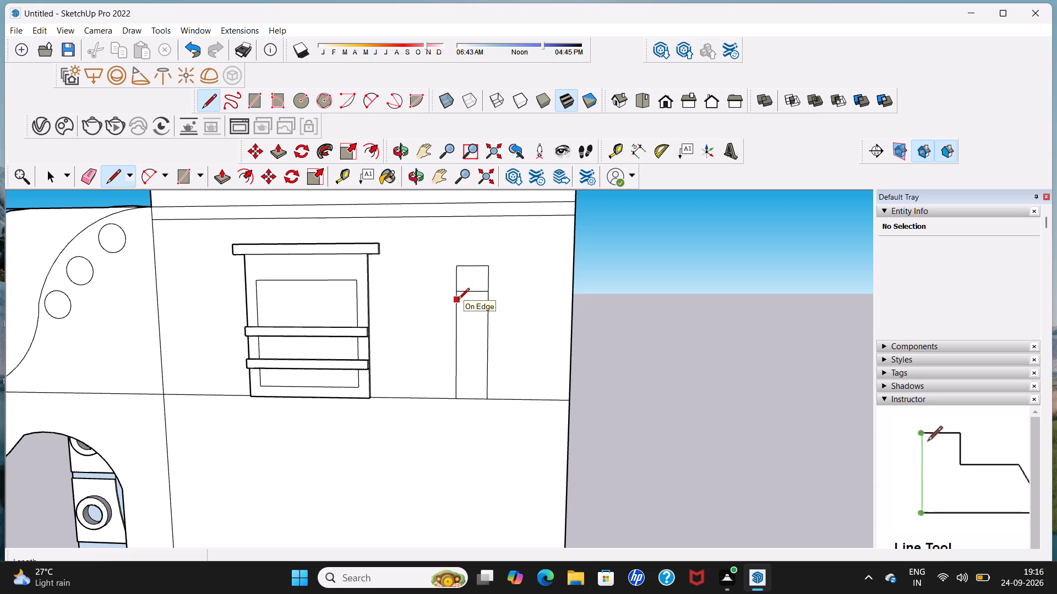
{"action": "scroll", "coordinate": [458, 300], "scroll_direction": "up", "scroll_amount": 3}
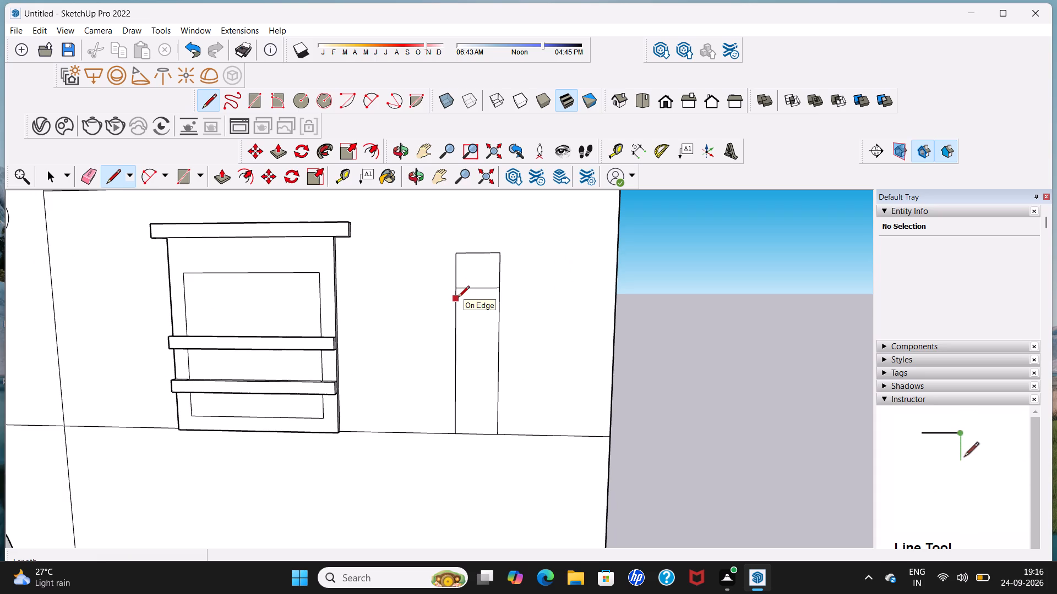
{"action": "left_click", "coordinate": [459, 296]}
{"action": "left_click", "coordinate": [499, 296]}
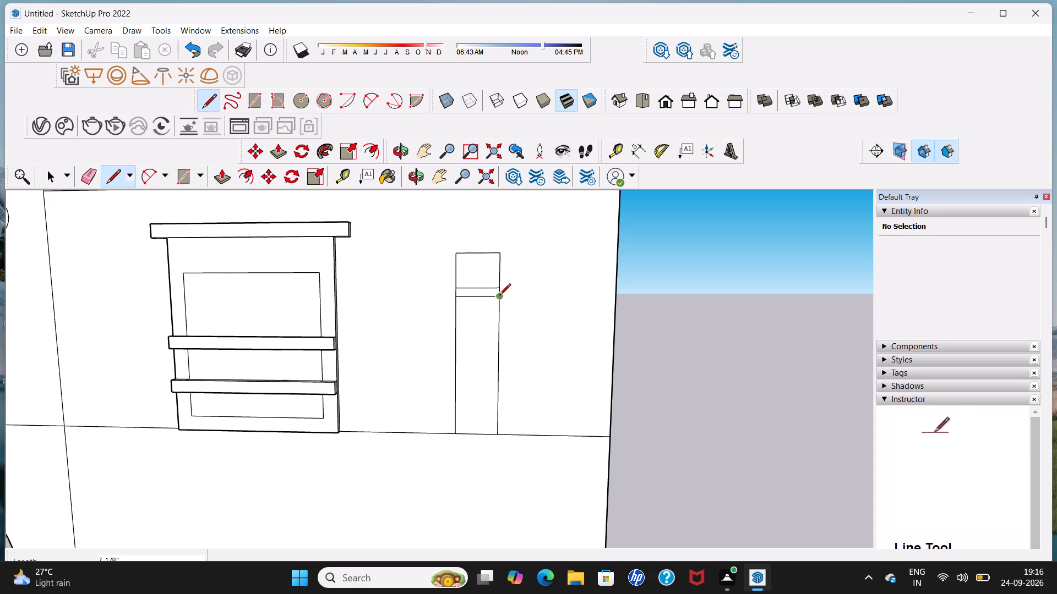
Draw two more pairs of closely spaced horizontal lines, each about 7 1/8" long, across the middle of the narrow rectangle.
{"action": "left_click", "coordinate": [459, 328]}
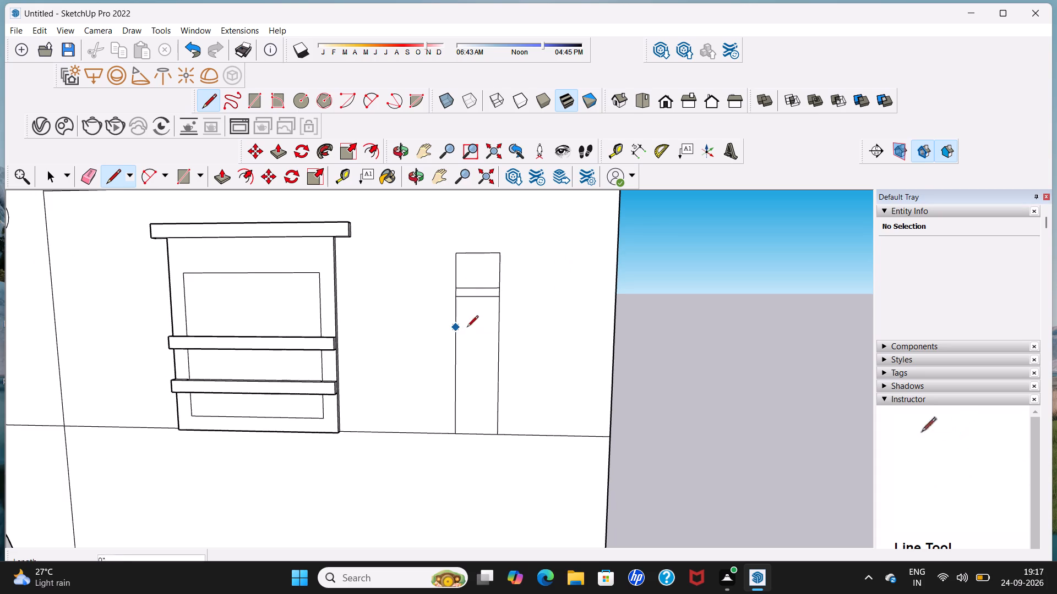
{"action": "left_click", "coordinate": [499, 327]}
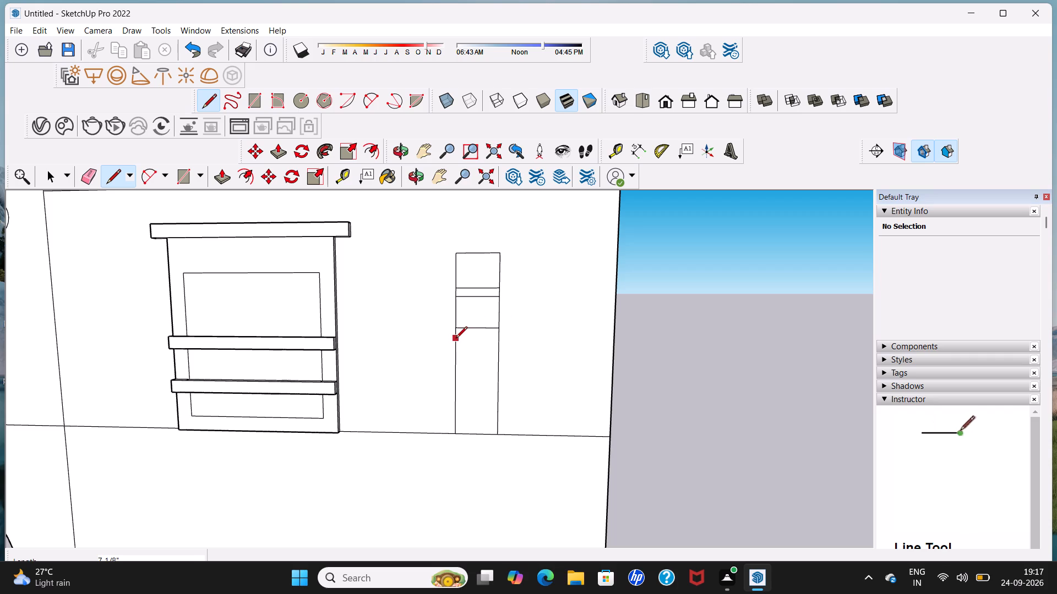
{"action": "left_click", "coordinate": [456, 336]}
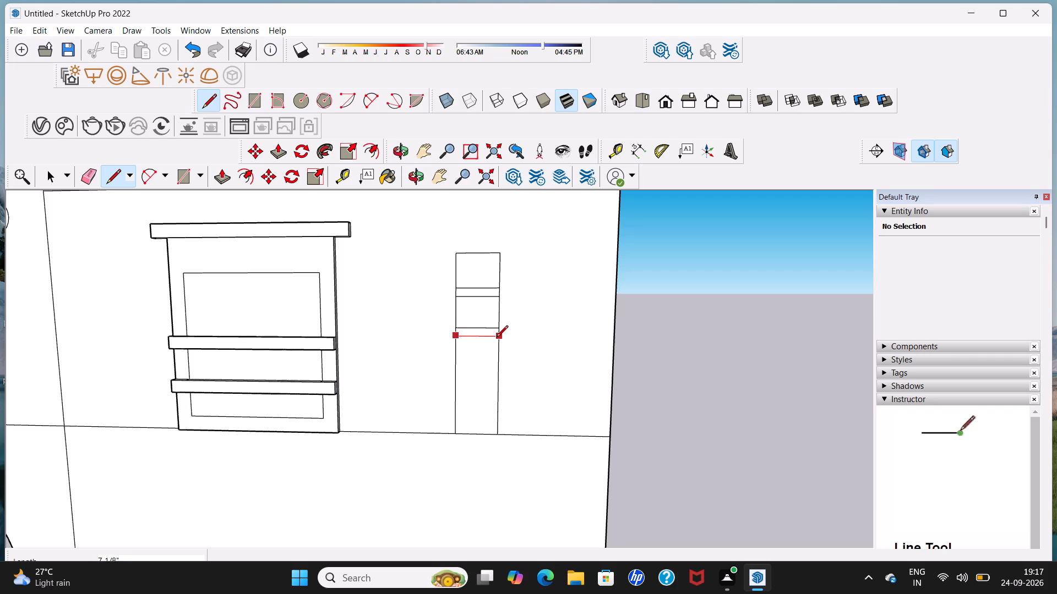
{"action": "left_click", "coordinate": [497, 338]}
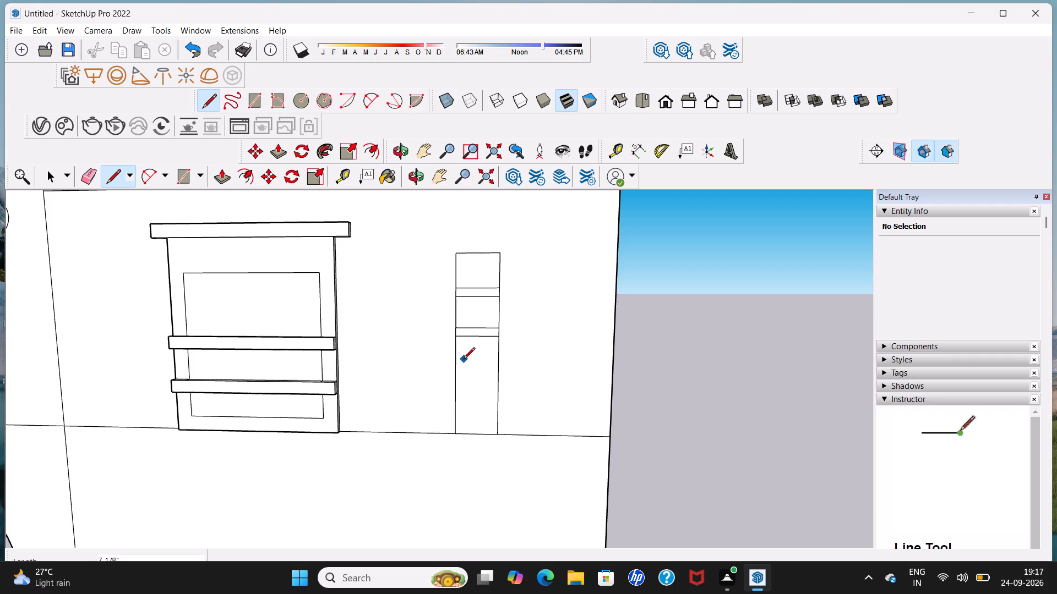
{"action": "left_click", "coordinate": [457, 365]}
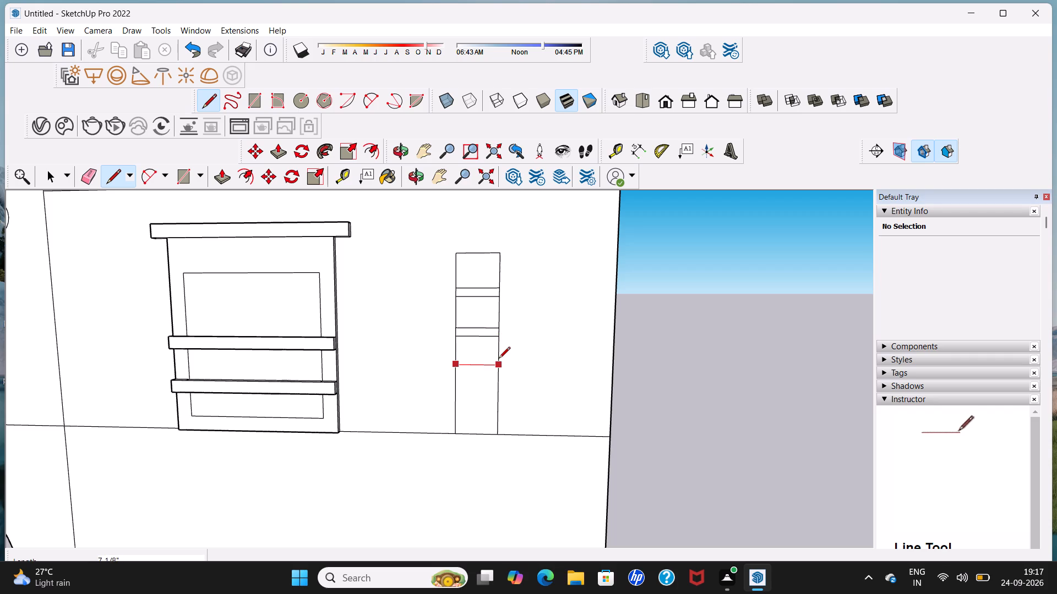
{"action": "left_click", "coordinate": [499, 359]}
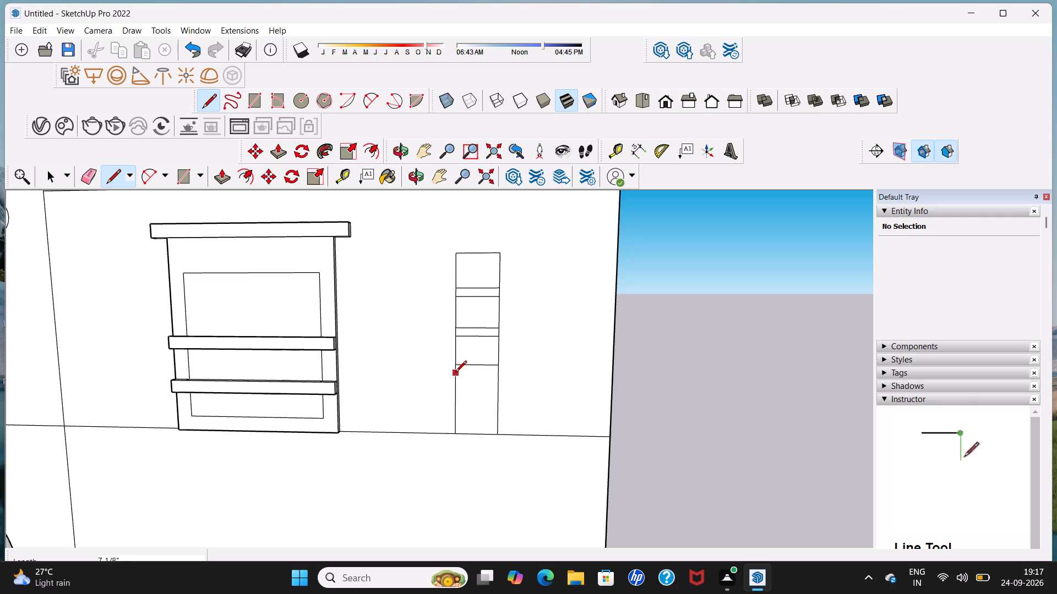
{"action": "left_click", "coordinate": [455, 373]}
{"action": "left_click", "coordinate": [499, 377]}
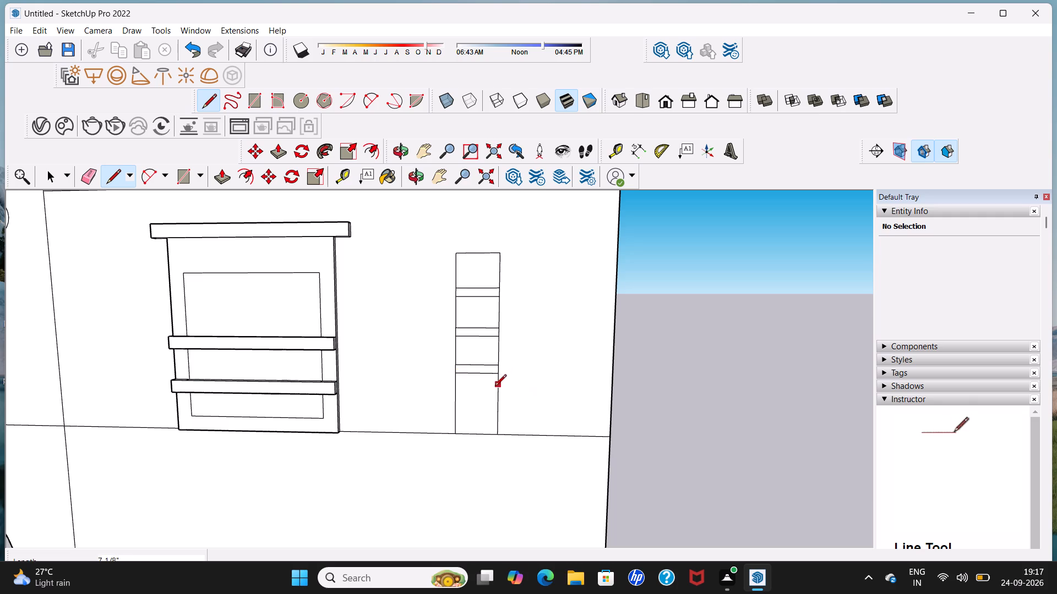
Draw a fourth pair of closely spaced horizontal lines, about 7 1/8" long, near the base of the narrow rectangle.
{"action": "left_click", "coordinate": [457, 400]}
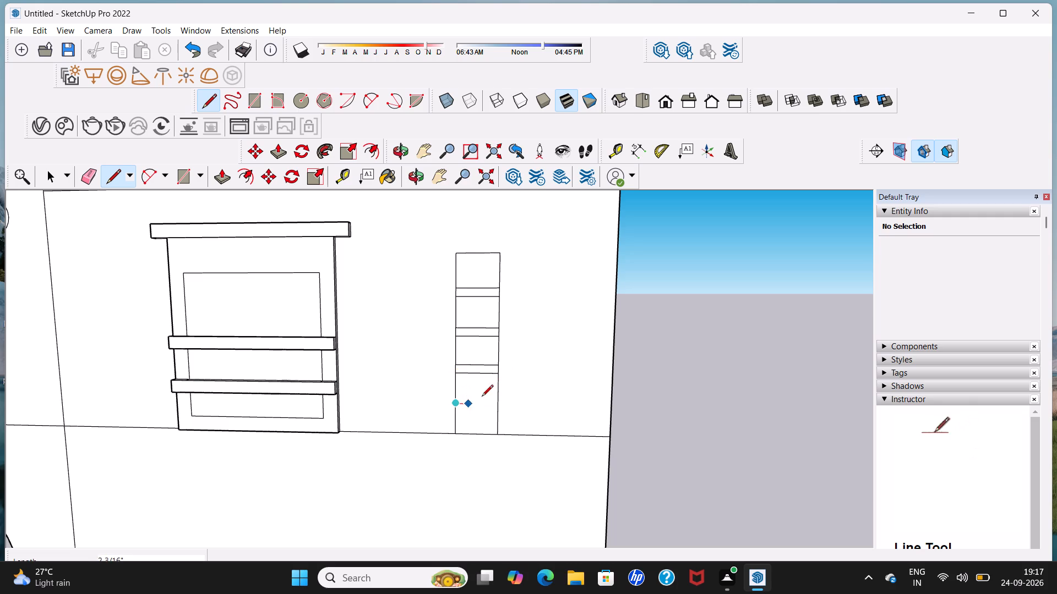
{"action": "left_click", "coordinate": [502, 398]}
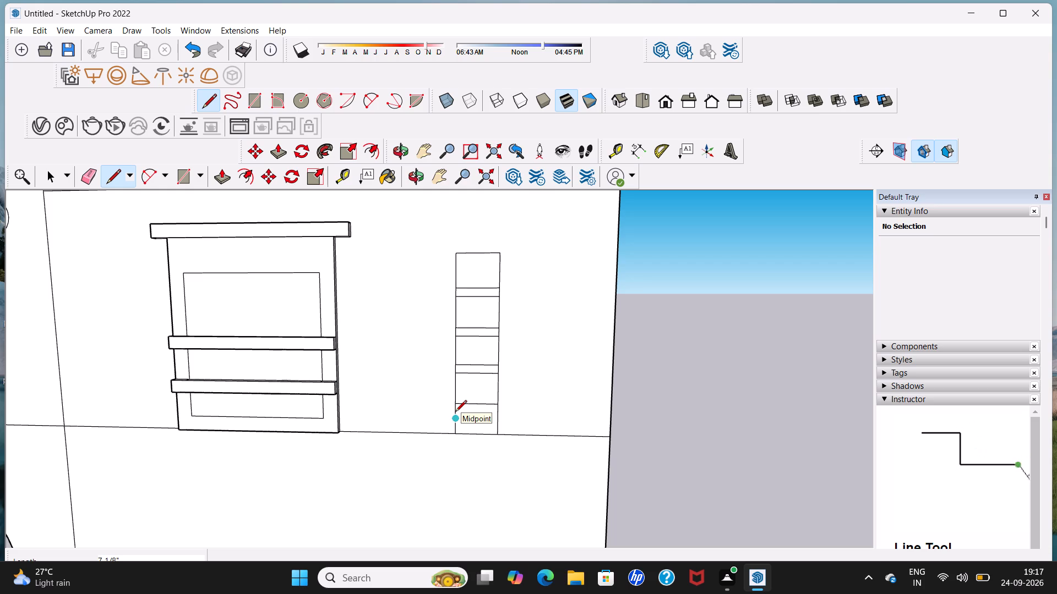
{"action": "scroll", "coordinate": [455, 413], "scroll_direction": "up", "scroll_amount": 2}
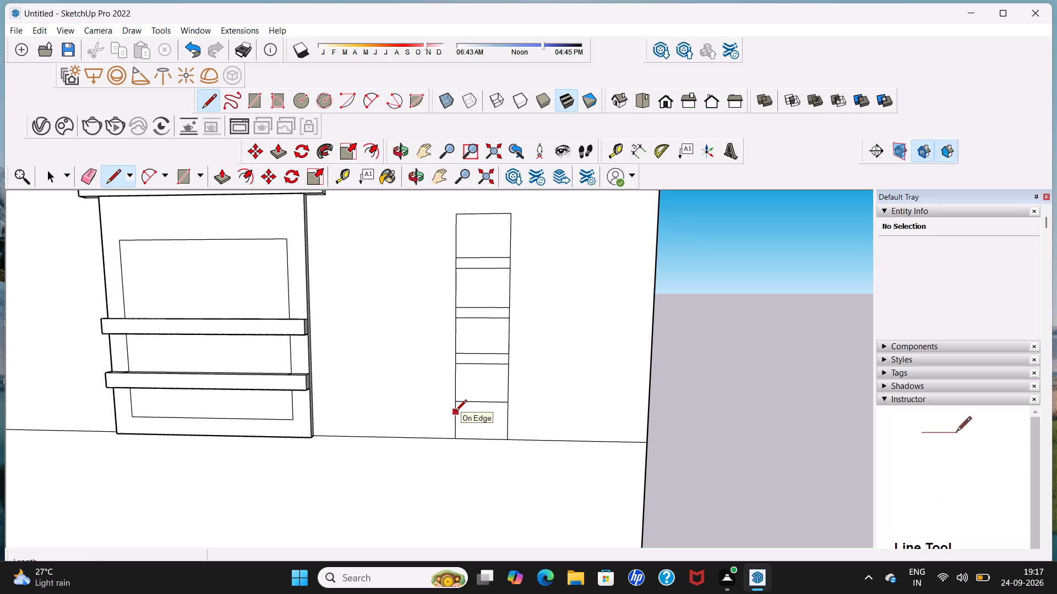
{"action": "left_click", "coordinate": [455, 411]}
{"action": "left_click", "coordinate": [512, 411]}
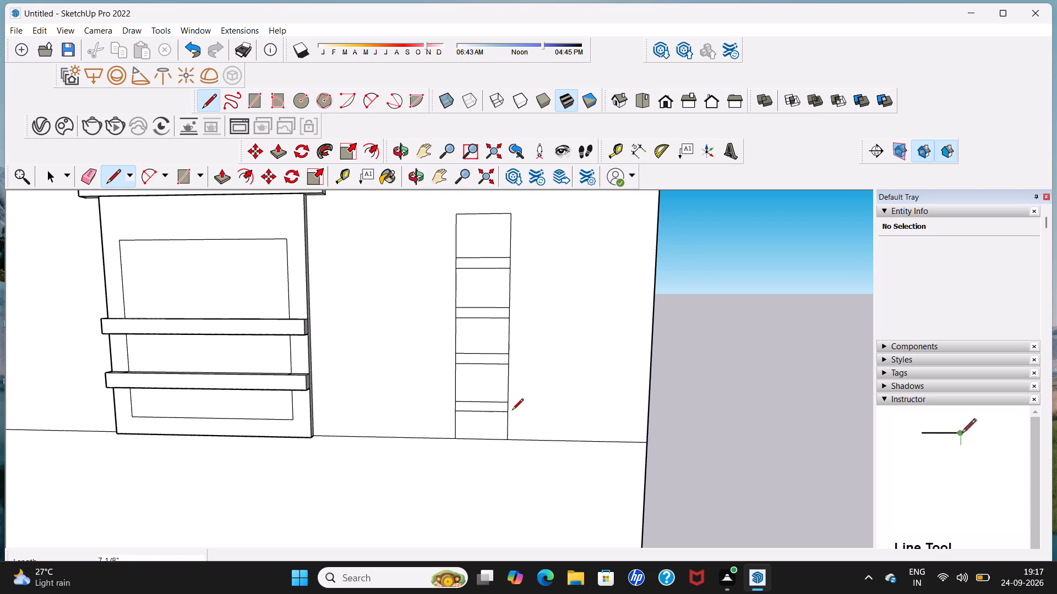
{"action": "key", "text": "space"}
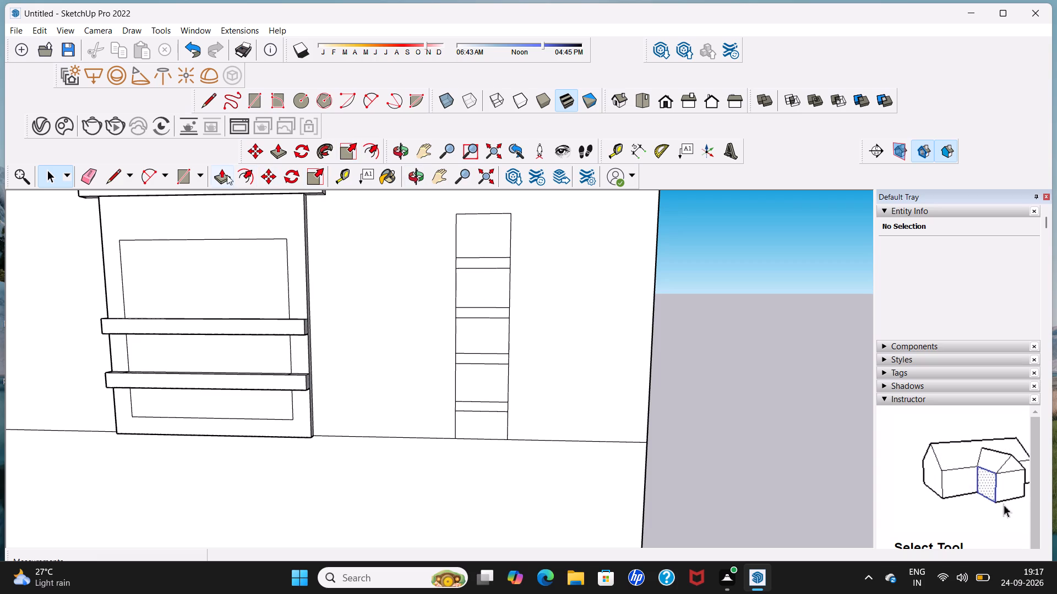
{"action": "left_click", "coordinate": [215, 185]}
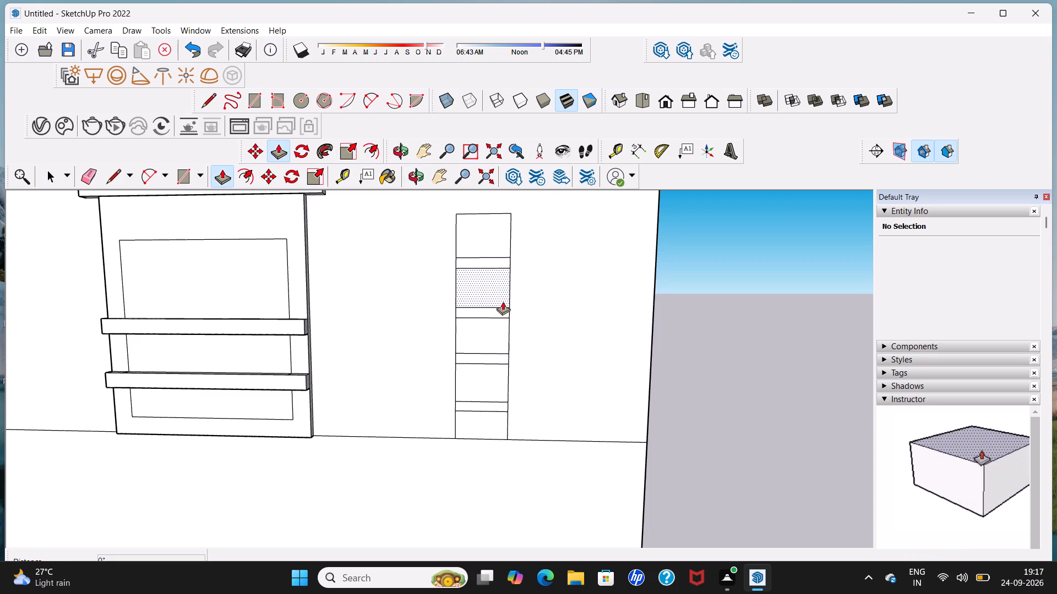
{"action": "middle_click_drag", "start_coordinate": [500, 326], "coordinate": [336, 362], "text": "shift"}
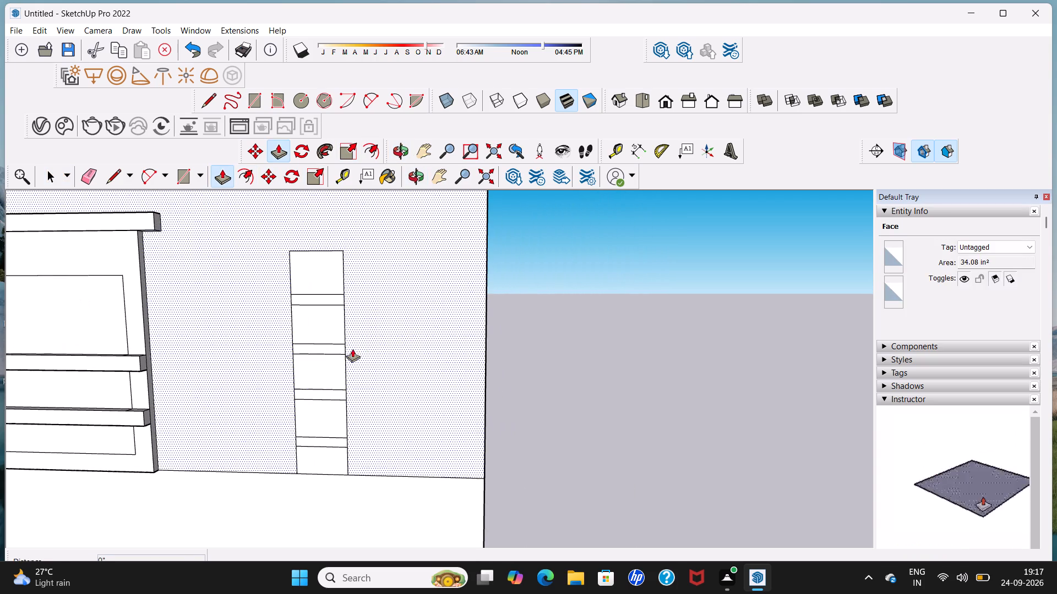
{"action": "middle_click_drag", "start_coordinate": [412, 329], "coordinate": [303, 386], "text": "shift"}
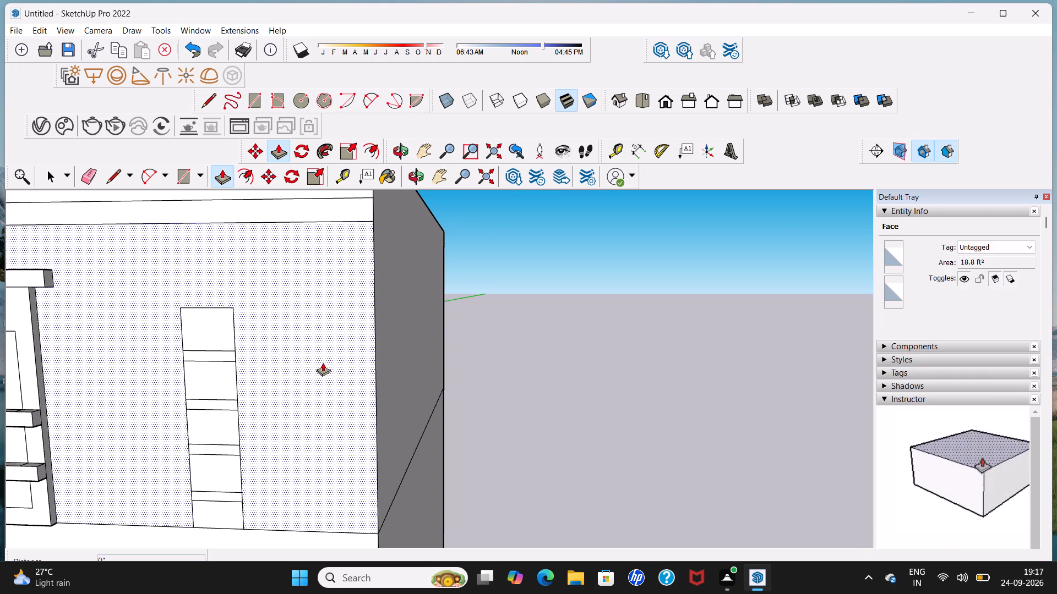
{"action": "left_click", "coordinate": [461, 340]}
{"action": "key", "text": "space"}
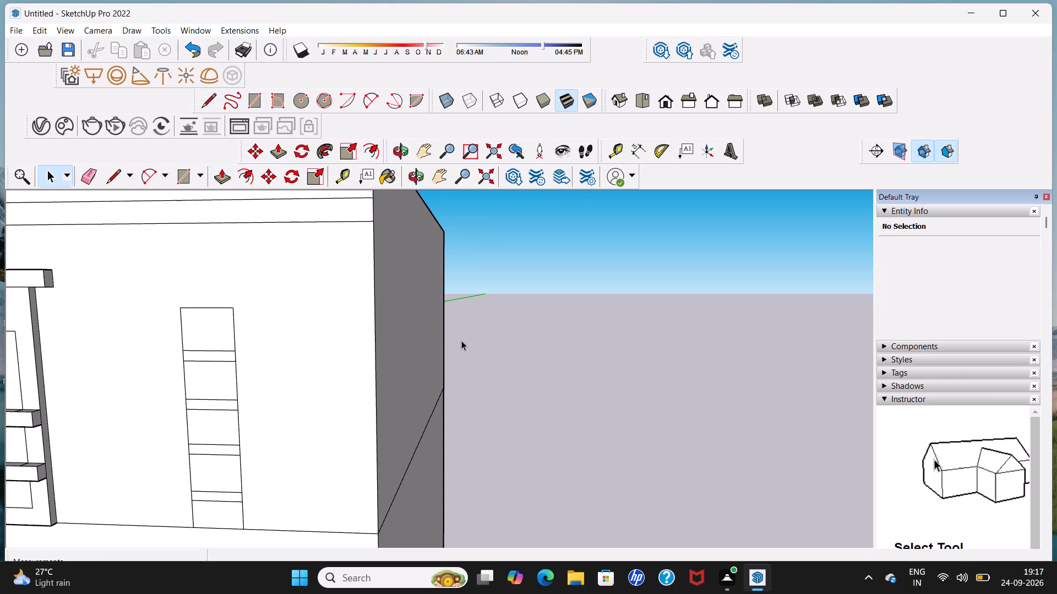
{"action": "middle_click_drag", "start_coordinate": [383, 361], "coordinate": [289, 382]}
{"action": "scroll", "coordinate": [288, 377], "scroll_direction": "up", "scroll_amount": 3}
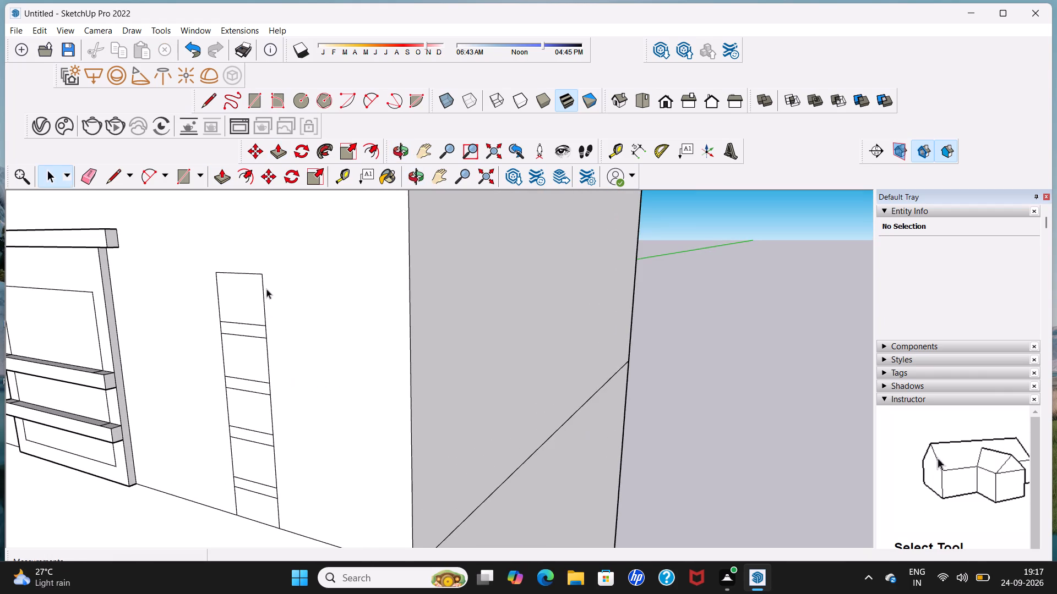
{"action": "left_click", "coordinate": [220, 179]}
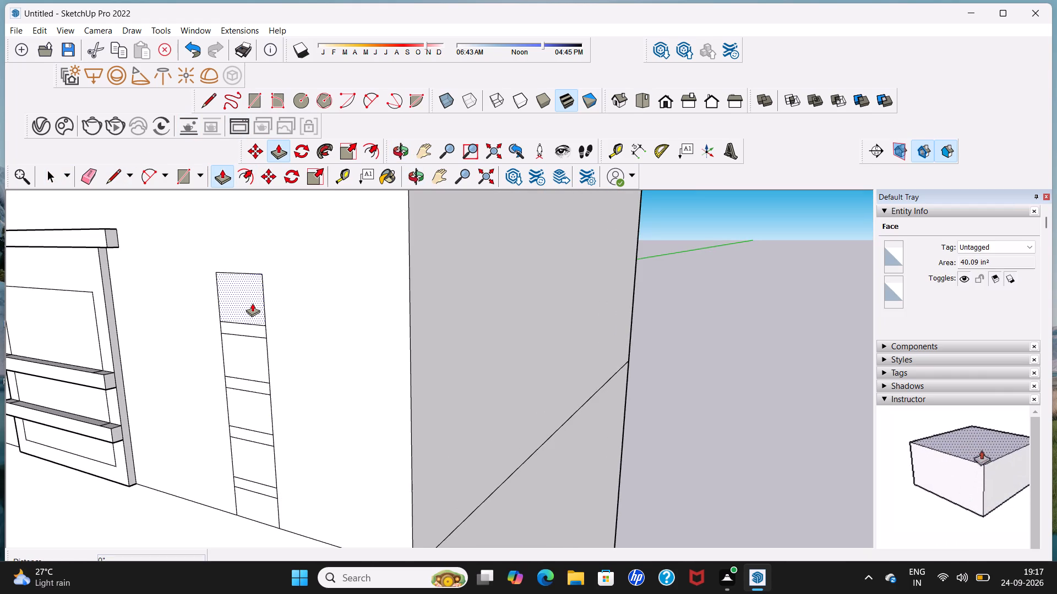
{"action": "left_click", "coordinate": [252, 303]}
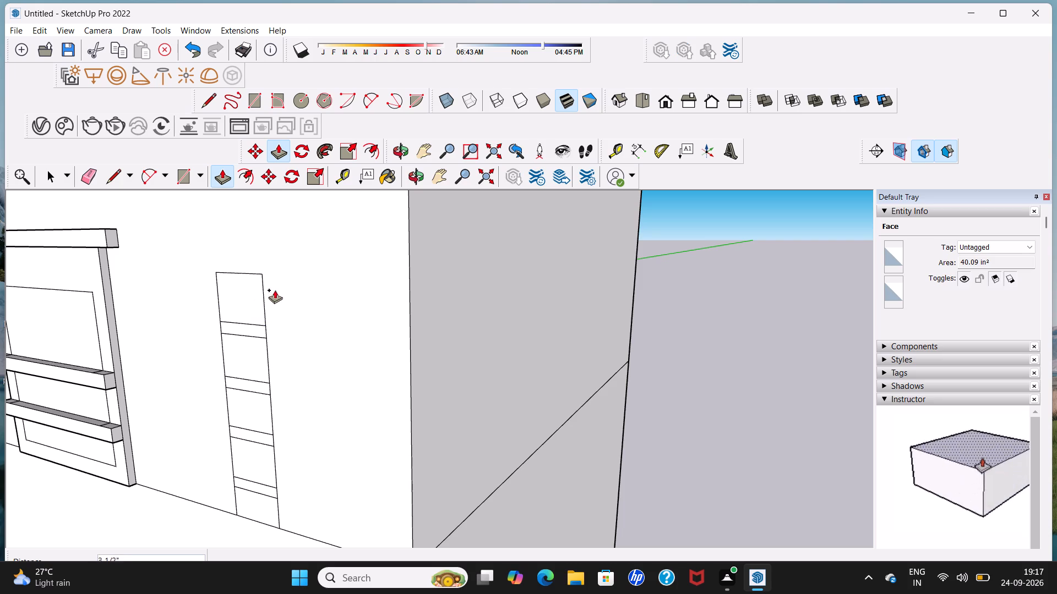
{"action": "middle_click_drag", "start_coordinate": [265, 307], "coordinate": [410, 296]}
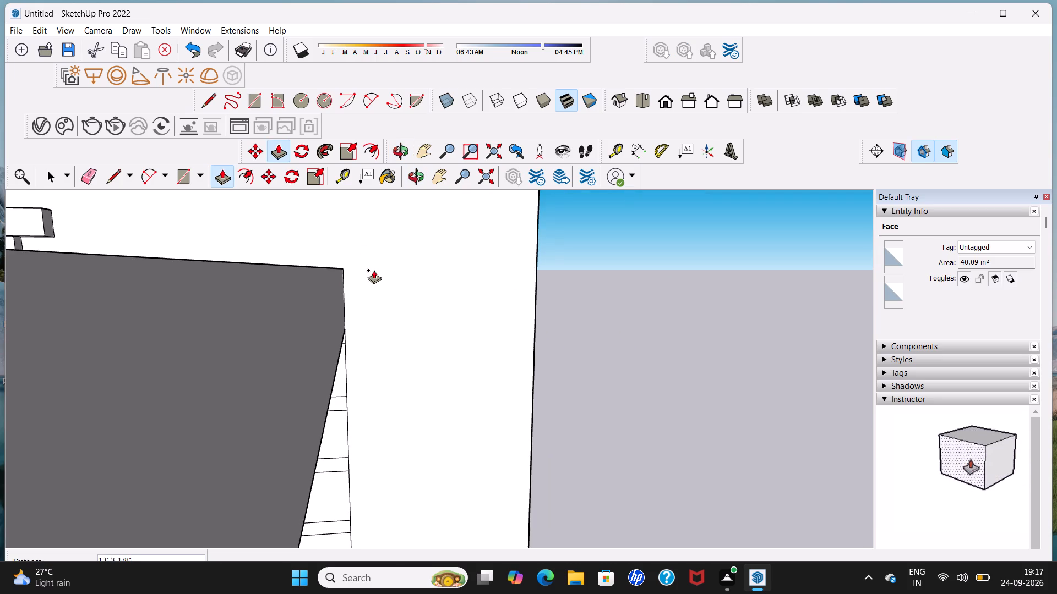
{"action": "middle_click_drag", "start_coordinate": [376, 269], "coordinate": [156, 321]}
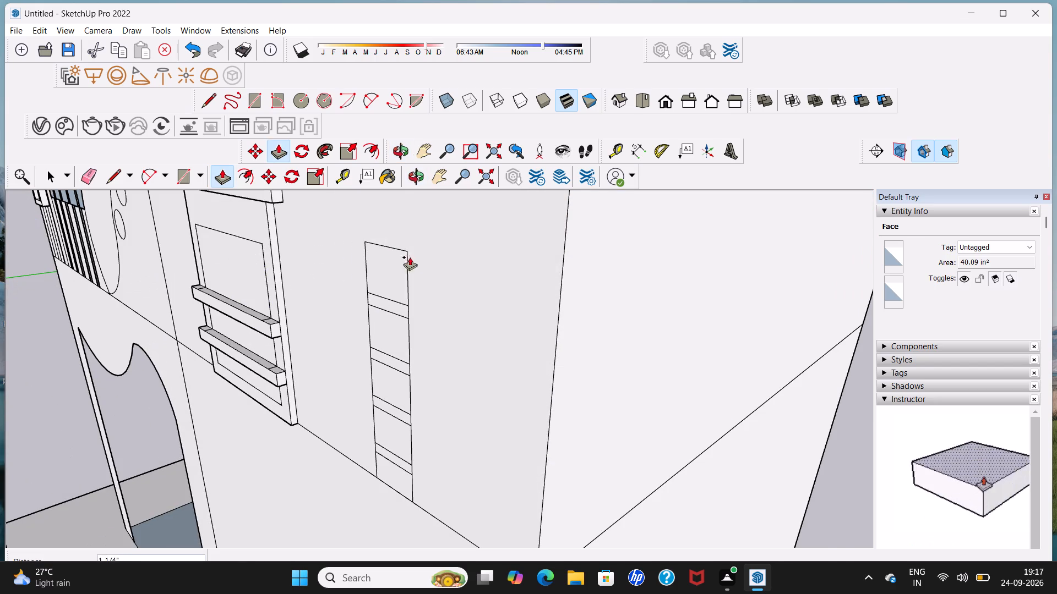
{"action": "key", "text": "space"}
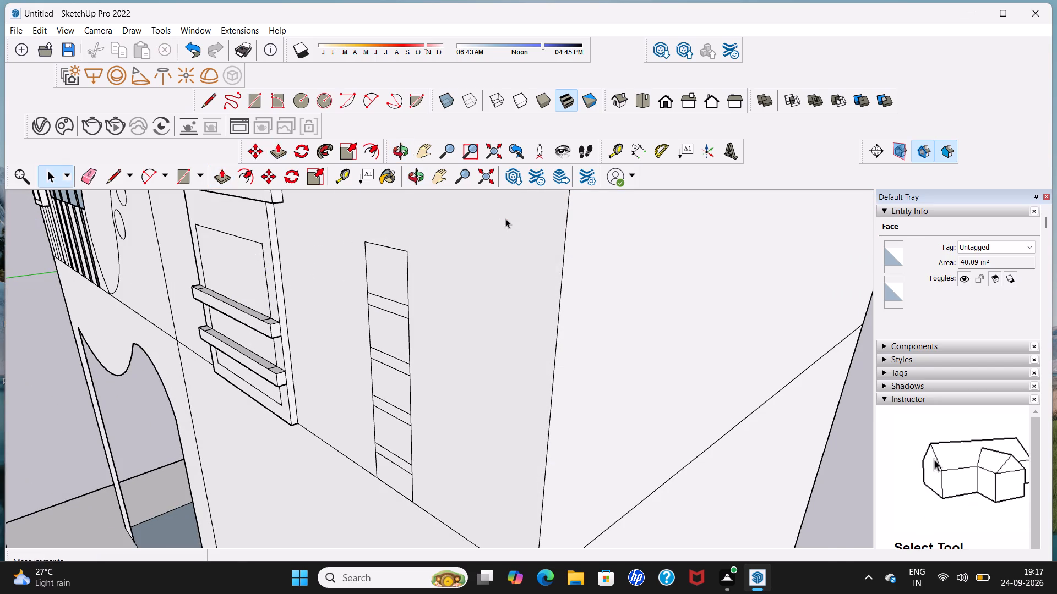
Recess the top three tall compartments of the narrow panel beside the window by about 1 1/16" each.
{"action": "left_click", "coordinate": [222, 181]}
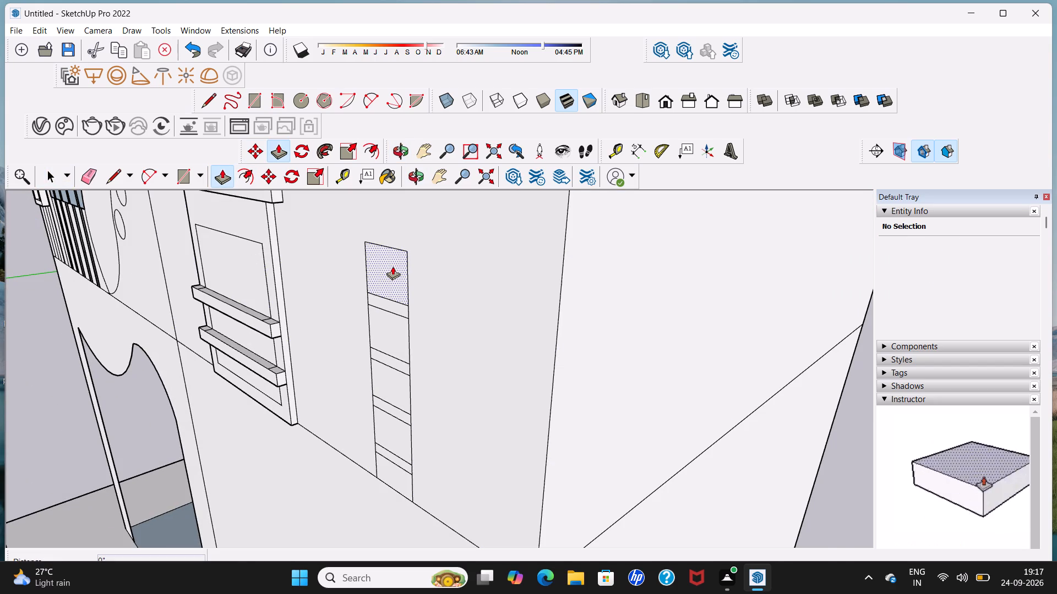
{"action": "left_click", "coordinate": [393, 266]}
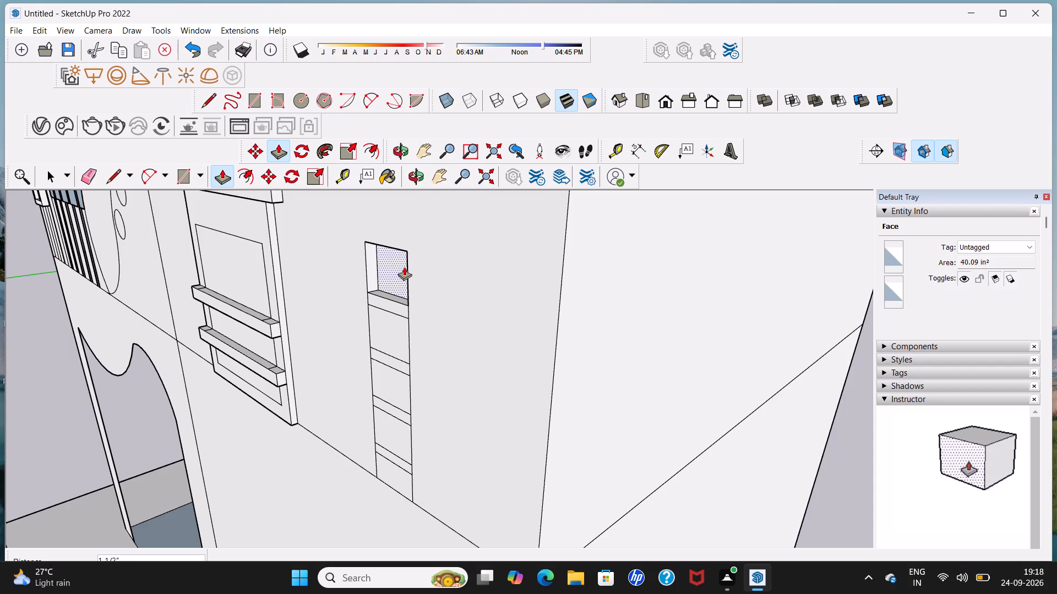
{"action": "left_click", "coordinate": [401, 267]}
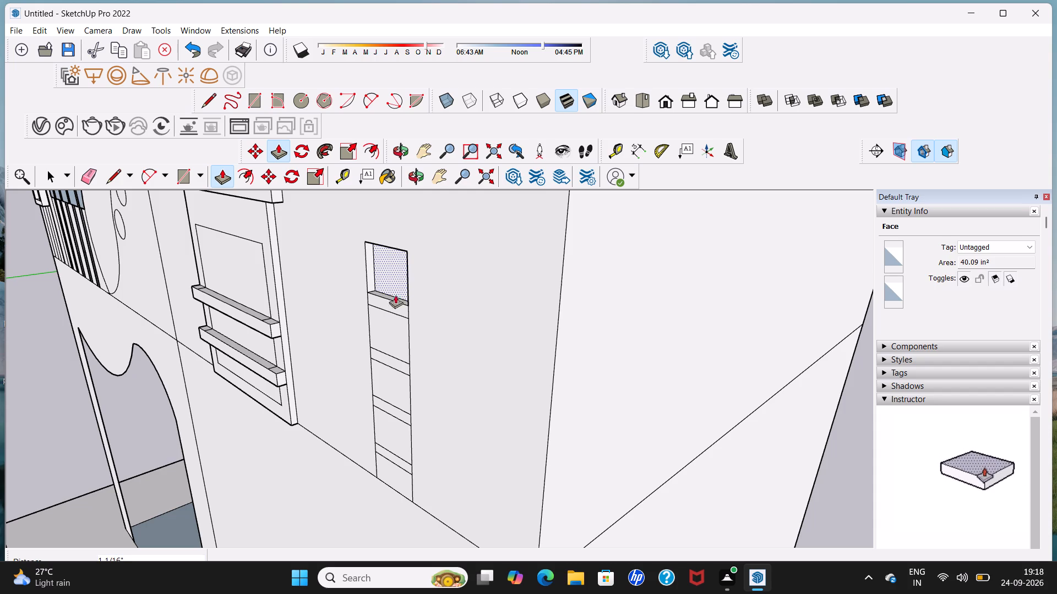
{"action": "left_click", "coordinate": [387, 327]}
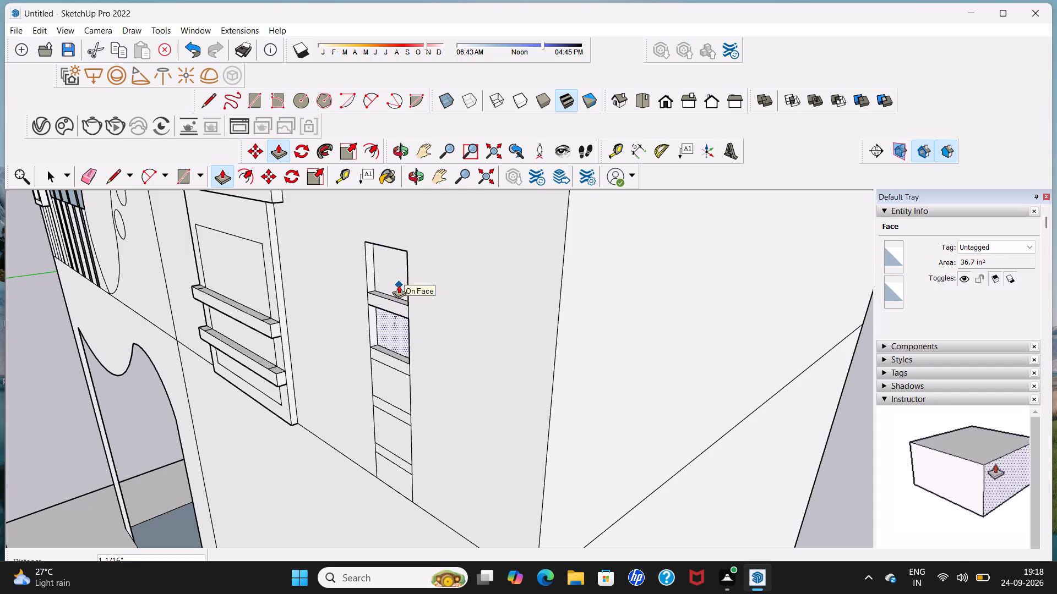
{"action": "left_click", "coordinate": [399, 285]}
{"action": "left_click", "coordinate": [395, 378]}
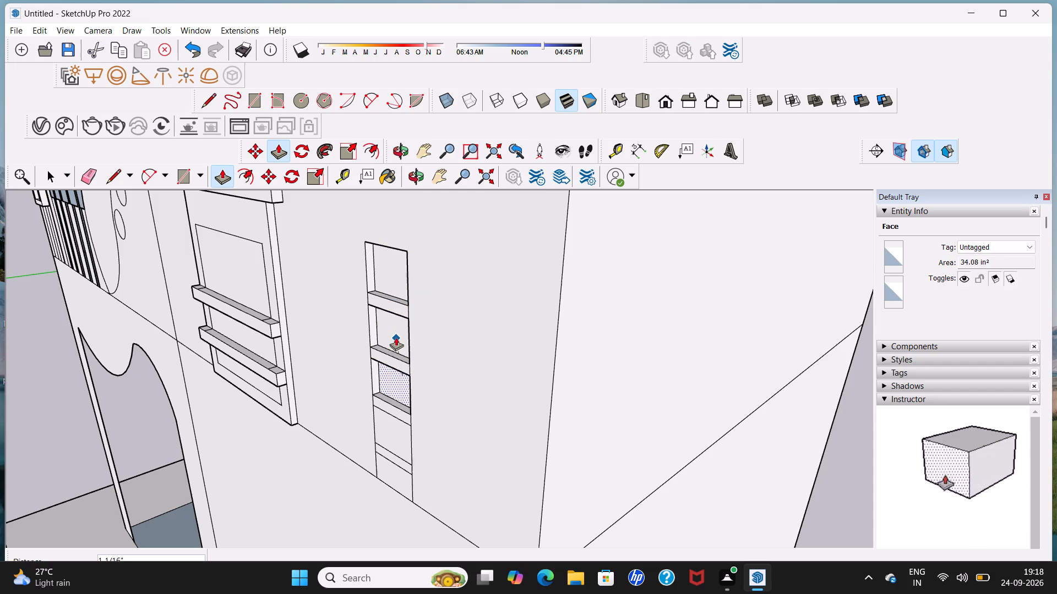
{"action": "left_click", "coordinate": [395, 334]}
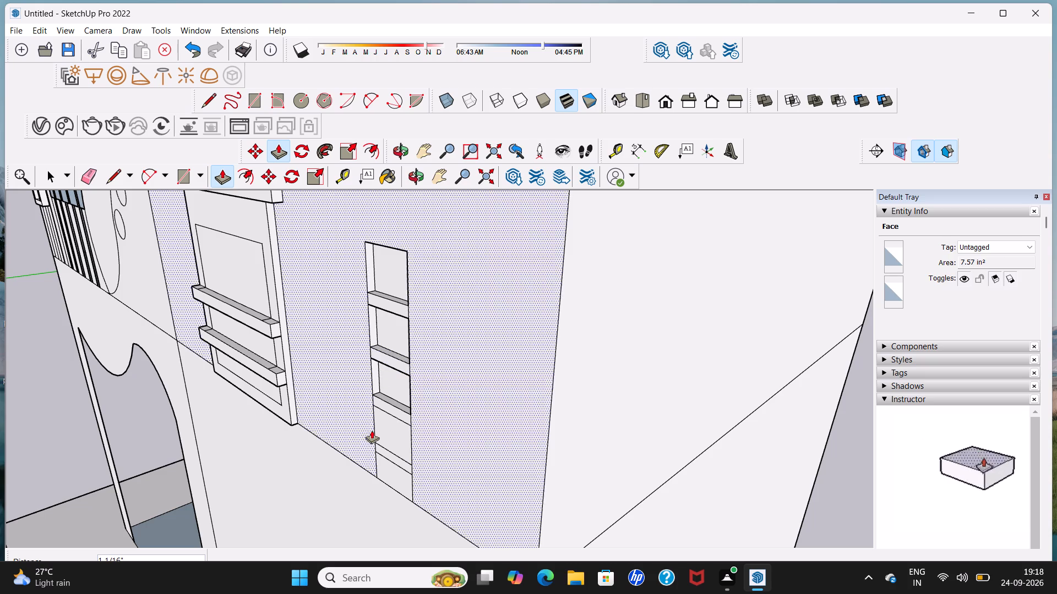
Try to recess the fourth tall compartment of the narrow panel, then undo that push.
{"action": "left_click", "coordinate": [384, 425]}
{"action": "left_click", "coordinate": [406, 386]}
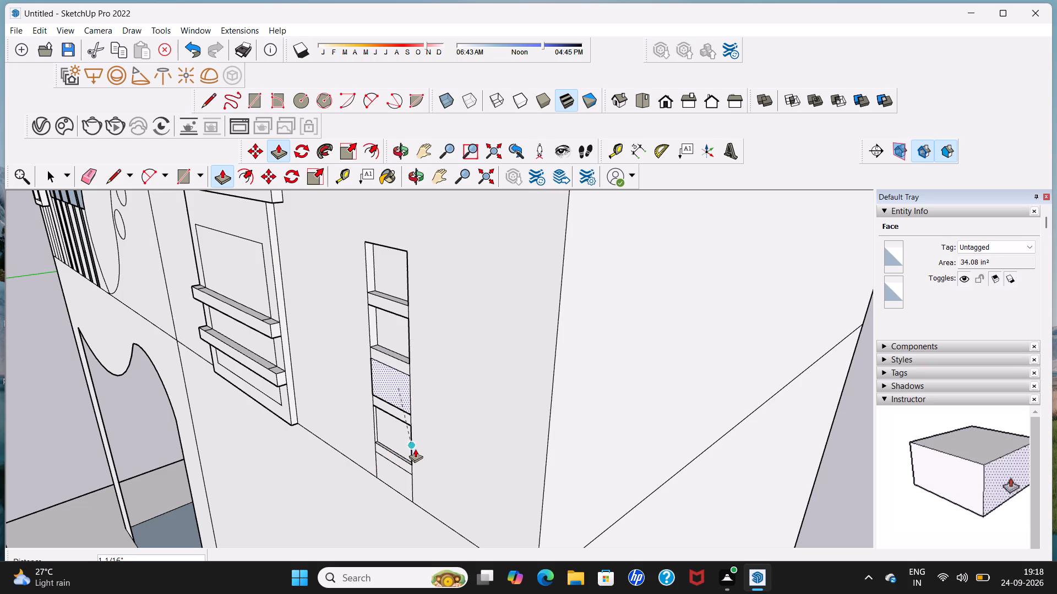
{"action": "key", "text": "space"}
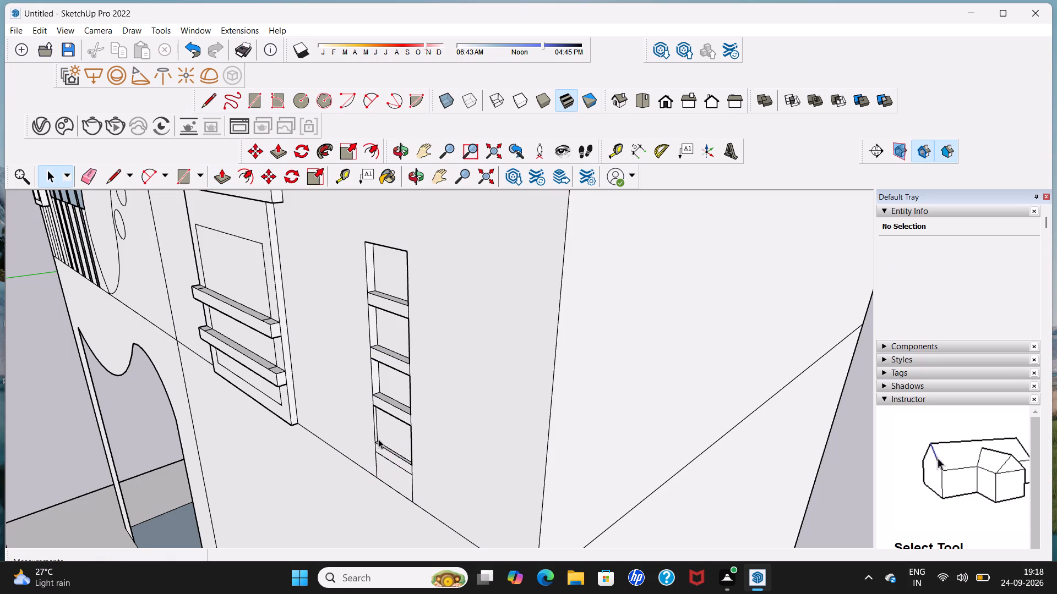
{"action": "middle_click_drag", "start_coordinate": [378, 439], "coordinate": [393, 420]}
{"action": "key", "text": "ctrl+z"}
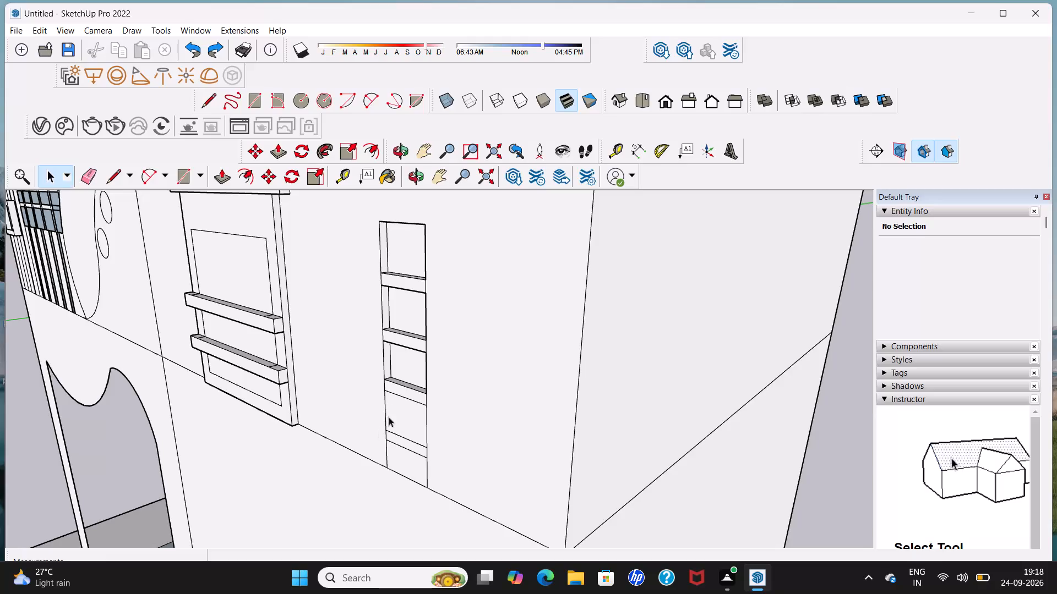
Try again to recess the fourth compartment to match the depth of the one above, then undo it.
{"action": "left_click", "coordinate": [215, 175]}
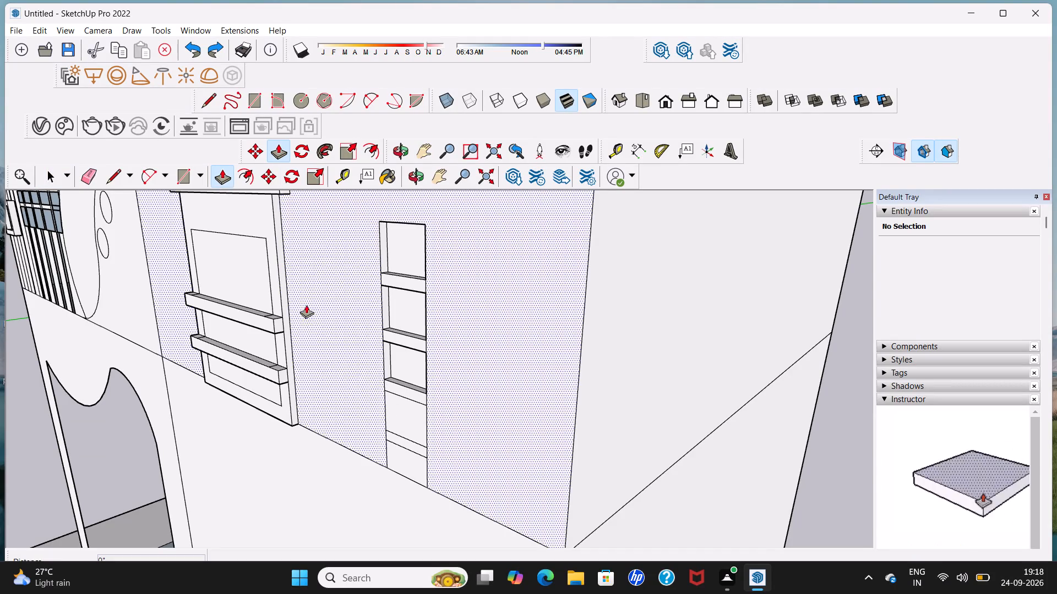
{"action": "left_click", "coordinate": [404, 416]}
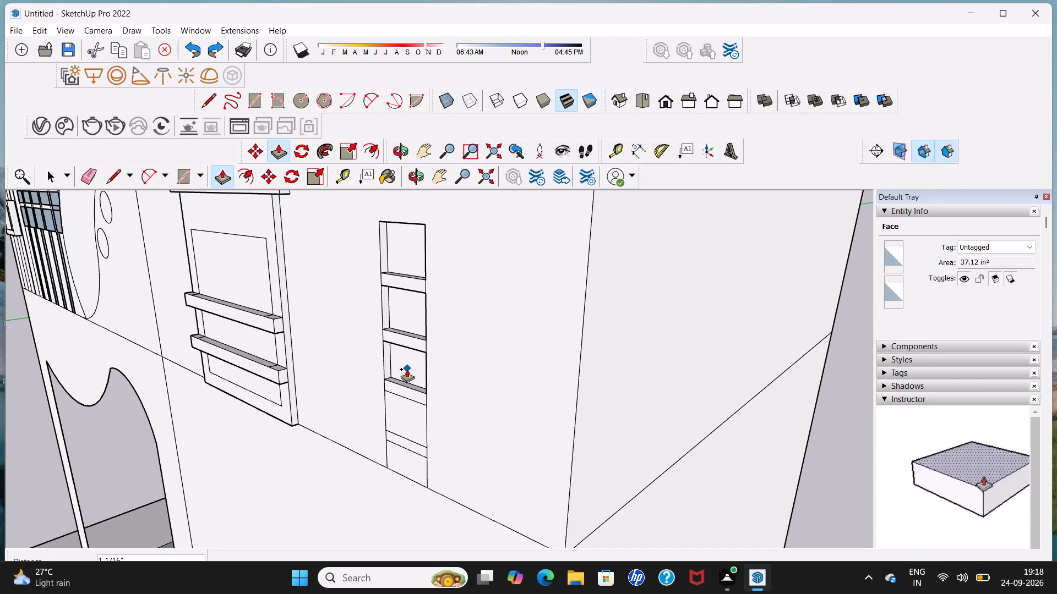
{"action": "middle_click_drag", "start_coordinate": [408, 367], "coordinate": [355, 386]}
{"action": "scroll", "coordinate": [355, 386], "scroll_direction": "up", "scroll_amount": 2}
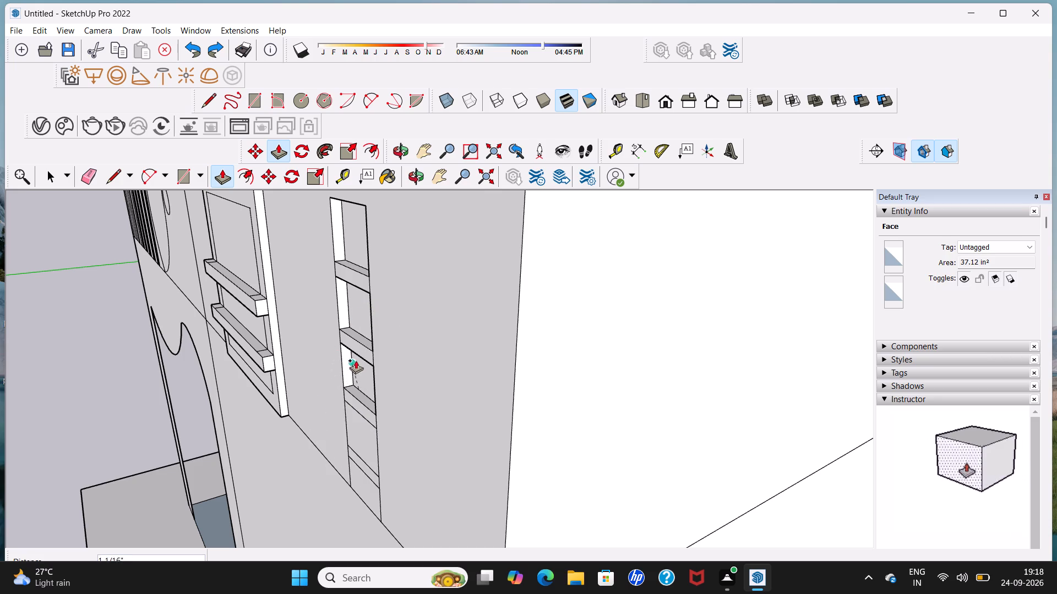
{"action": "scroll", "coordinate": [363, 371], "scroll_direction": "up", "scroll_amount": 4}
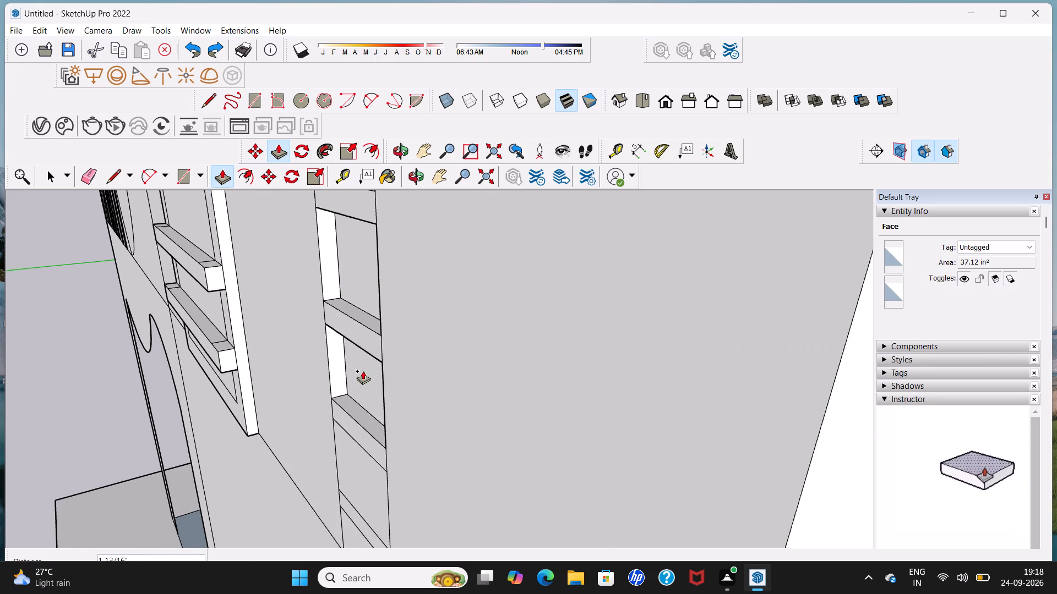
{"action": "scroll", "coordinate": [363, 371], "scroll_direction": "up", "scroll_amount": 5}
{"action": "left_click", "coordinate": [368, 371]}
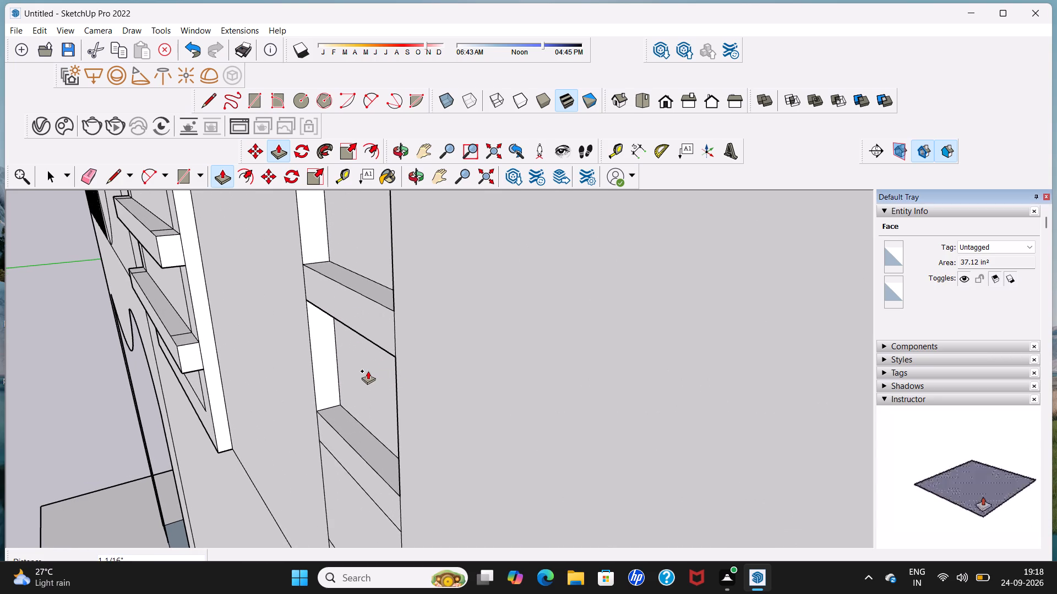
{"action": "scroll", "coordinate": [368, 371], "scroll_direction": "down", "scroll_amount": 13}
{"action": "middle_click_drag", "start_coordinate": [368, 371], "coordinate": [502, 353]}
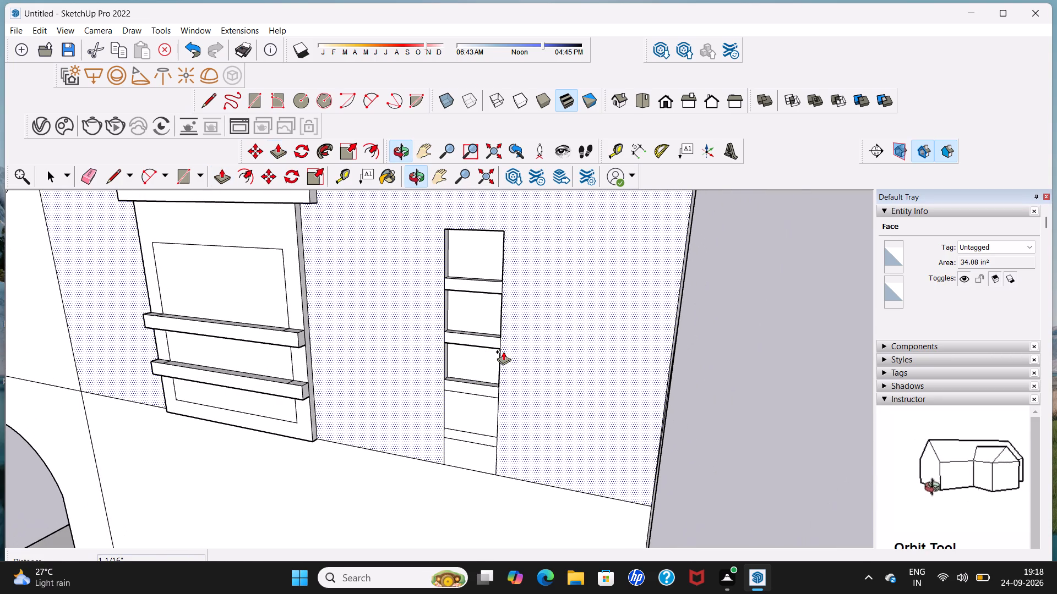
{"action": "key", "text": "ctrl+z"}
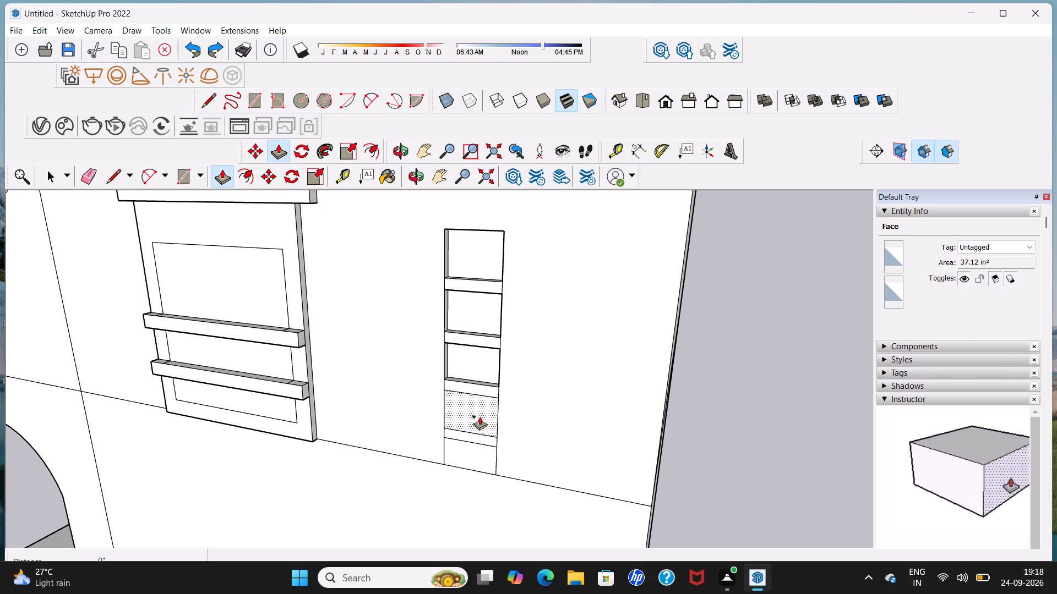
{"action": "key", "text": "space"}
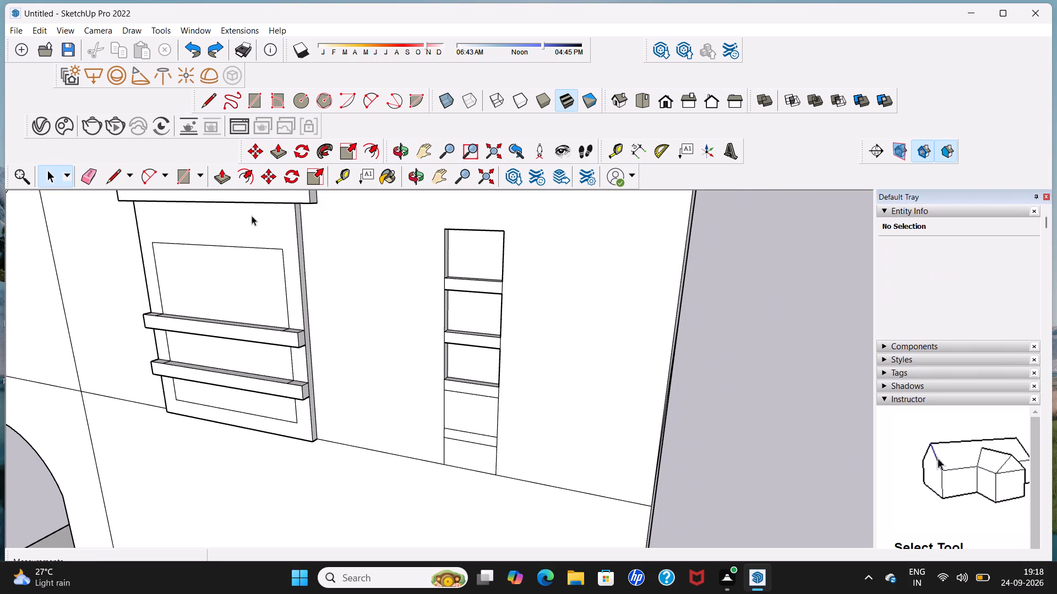
Recess the fourth tall compartment of the narrow panel by about 1 1/16", matching the compartment above.
{"action": "left_click", "coordinate": [225, 179]}
{"action": "middle_click_drag", "start_coordinate": [558, 276], "coordinate": [416, 306]}
{"action": "scroll", "coordinate": [416, 306], "scroll_direction": "up", "scroll_amount": 1}
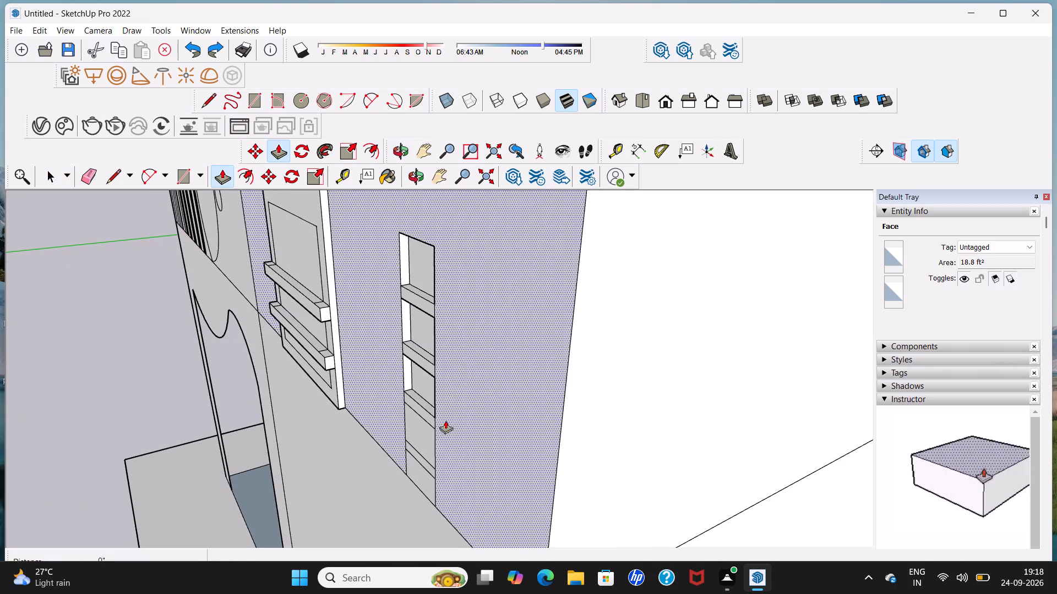
{"action": "left_click", "coordinate": [416, 424]}
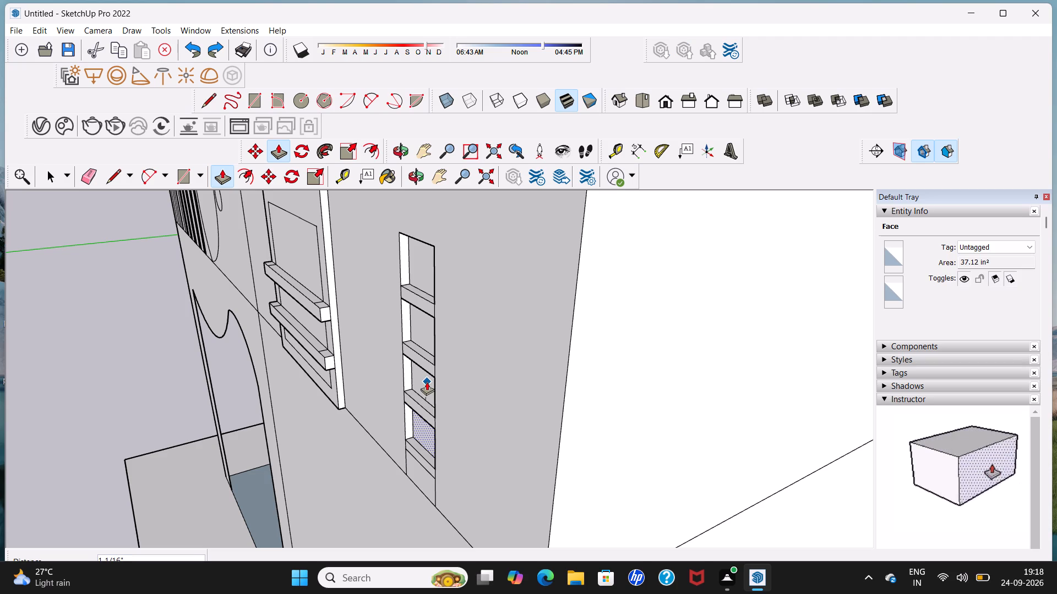
{"action": "left_click", "coordinate": [427, 382]}
Recess the bottom compartment of the narrow panel by about 1 1/16", level with the compartment above.
{"action": "scroll", "coordinate": [427, 382], "scroll_direction": "down", "scroll_amount": 7}
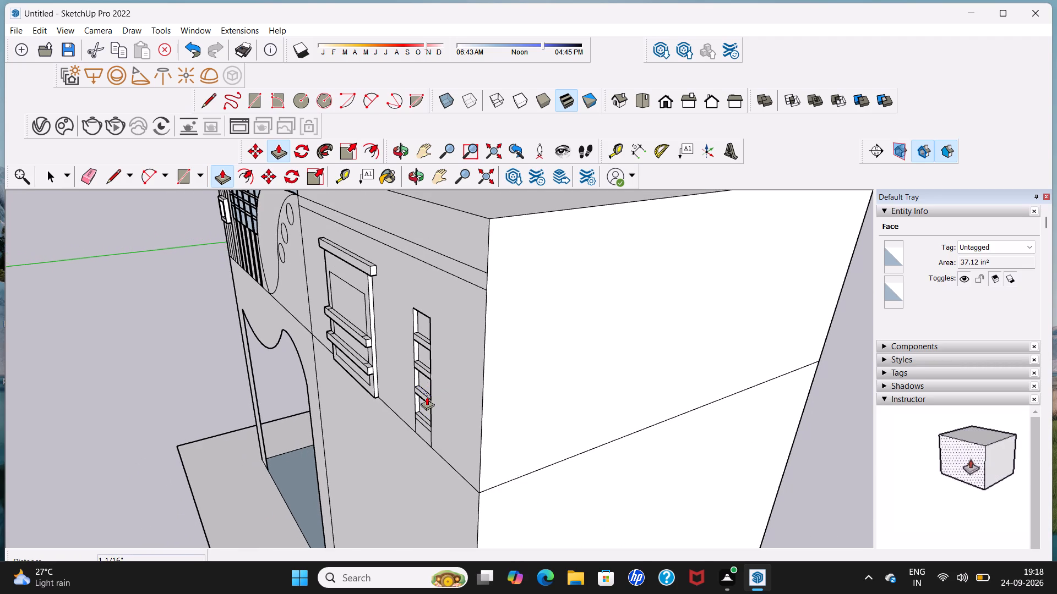
{"action": "middle_click_drag", "start_coordinate": [427, 397], "coordinate": [432, 315], "text": "shift"}
{"action": "scroll", "coordinate": [429, 335], "scroll_direction": "up", "scroll_amount": 2}
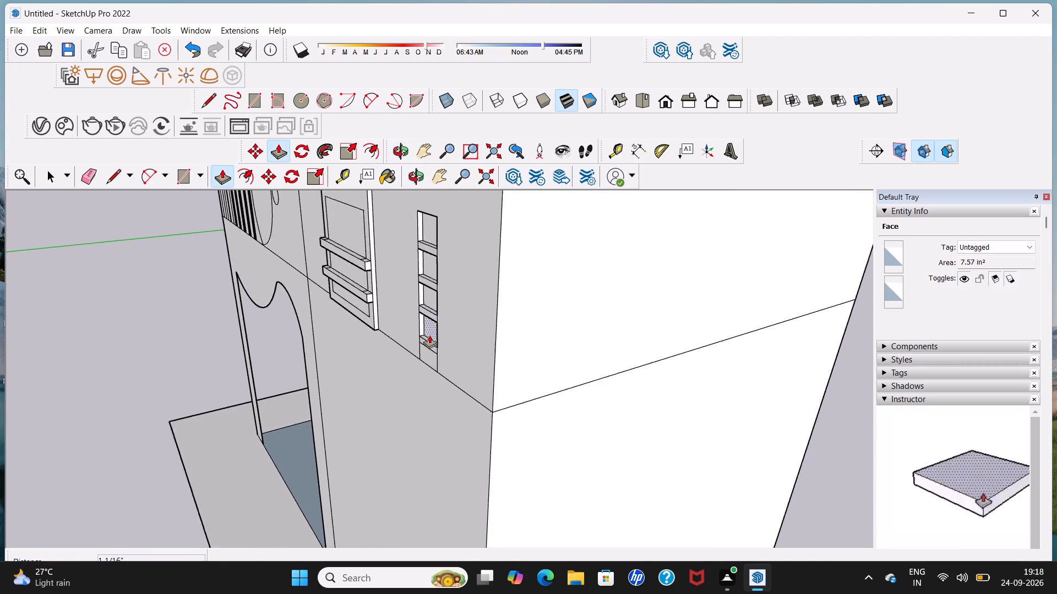
{"action": "scroll", "coordinate": [429, 335], "scroll_direction": "up", "scroll_amount": 2}
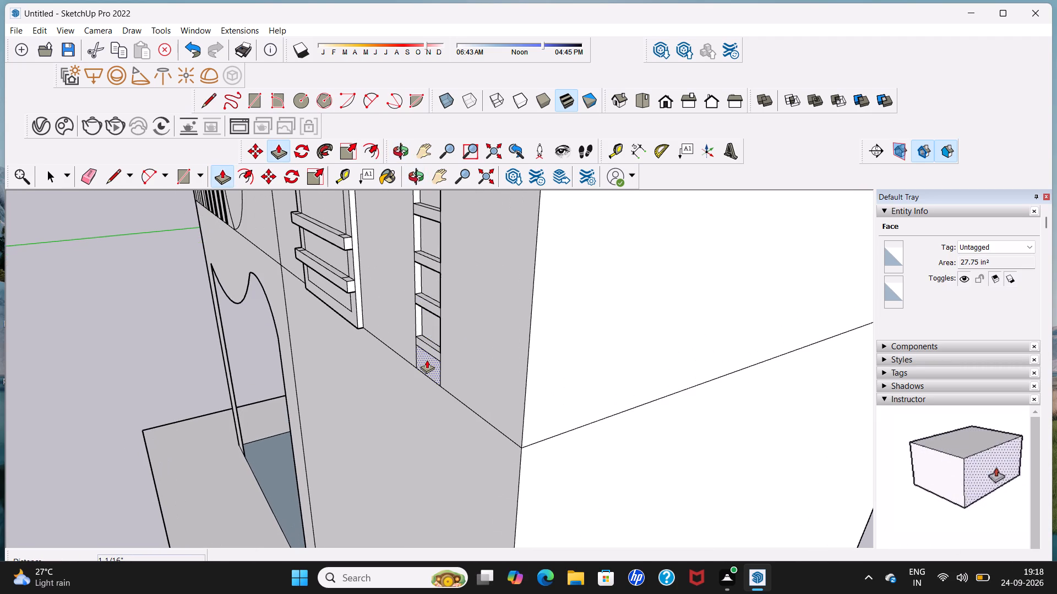
{"action": "left_click", "coordinate": [427, 360]}
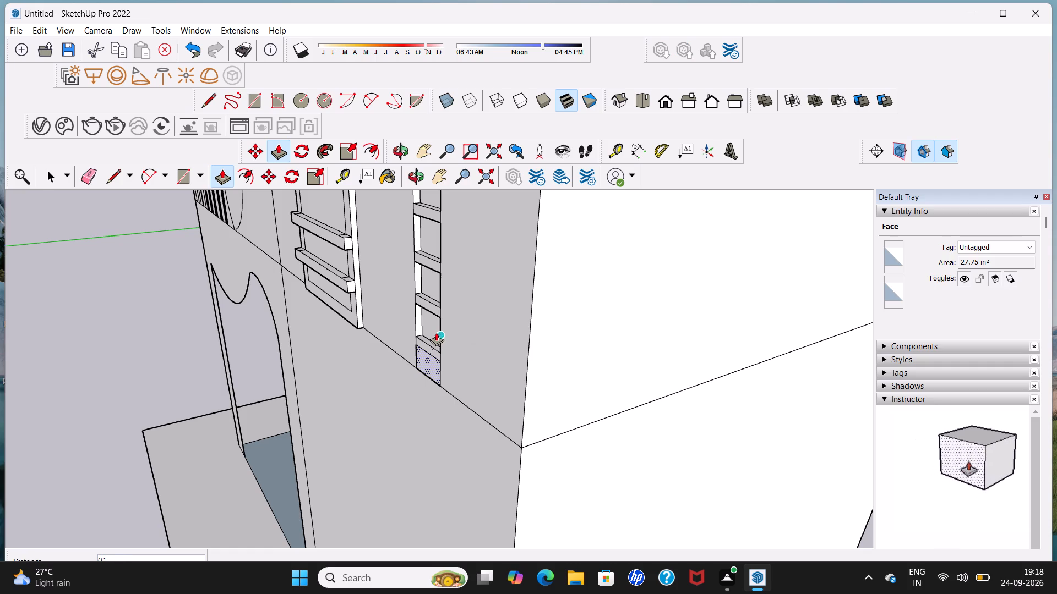
{"action": "scroll", "coordinate": [424, 326], "scroll_direction": "up", "scroll_amount": 5}
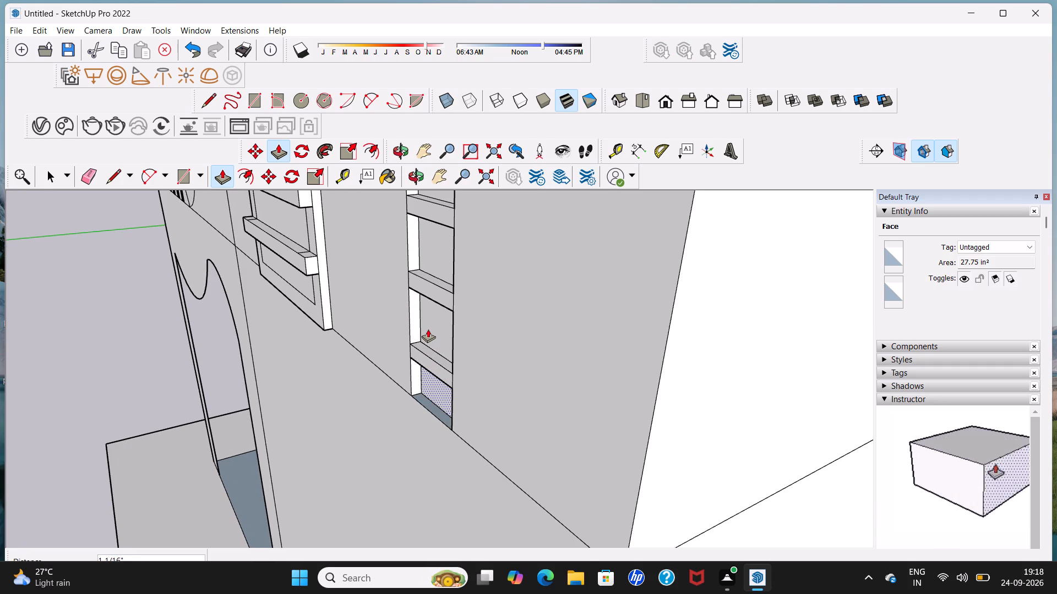
{"action": "left_click", "coordinate": [428, 329]}
{"action": "key", "text": "space"}
Examine the recessed narrow panel and the building's front and side walls from several angles and distances.
{"action": "scroll", "coordinate": [428, 329], "scroll_direction": "down", "scroll_amount": 3}
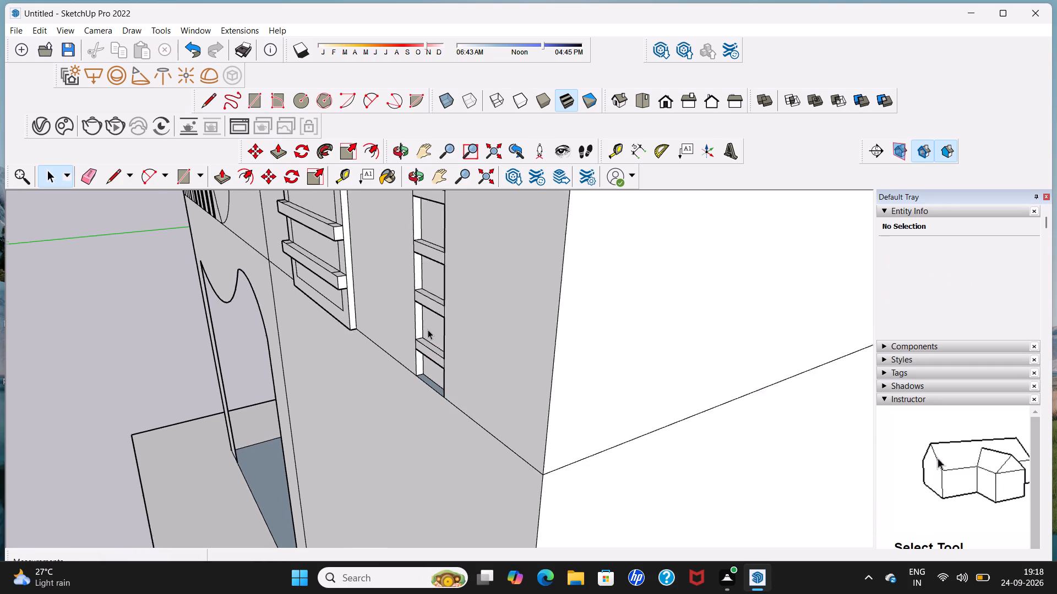
{"action": "scroll", "coordinate": [428, 329], "scroll_direction": "down", "scroll_amount": 3}
{"action": "middle_click_drag", "start_coordinate": [429, 332], "coordinate": [563, 327]}
{"action": "scroll", "coordinate": [519, 306], "scroll_direction": "down", "scroll_amount": 6}
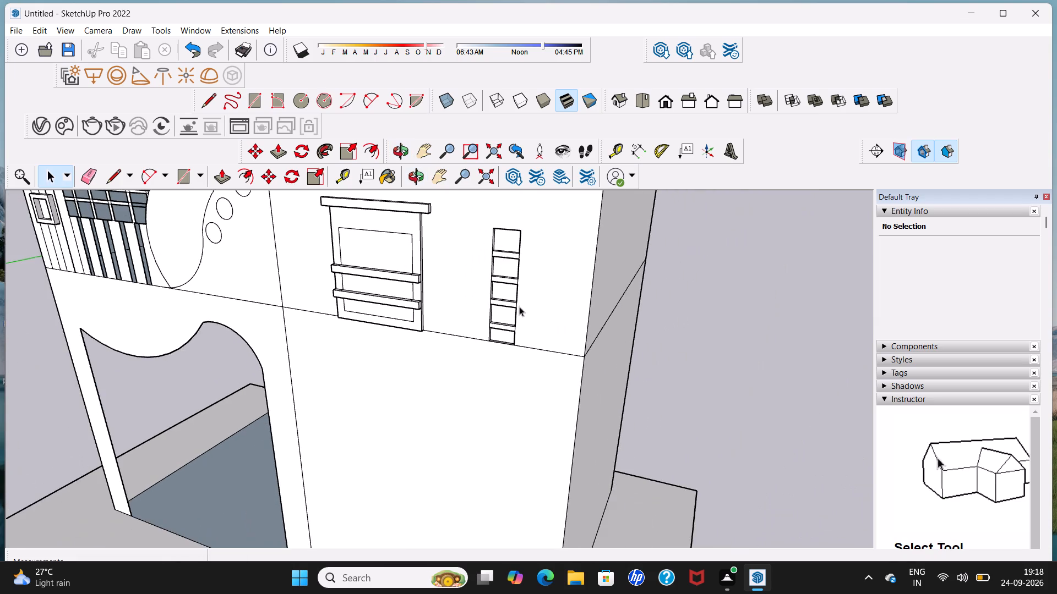
{"action": "middle_click_drag", "start_coordinate": [519, 306], "coordinate": [577, 283]}
{"action": "scroll", "coordinate": [521, 248], "scroll_direction": "down", "scroll_amount": 5}
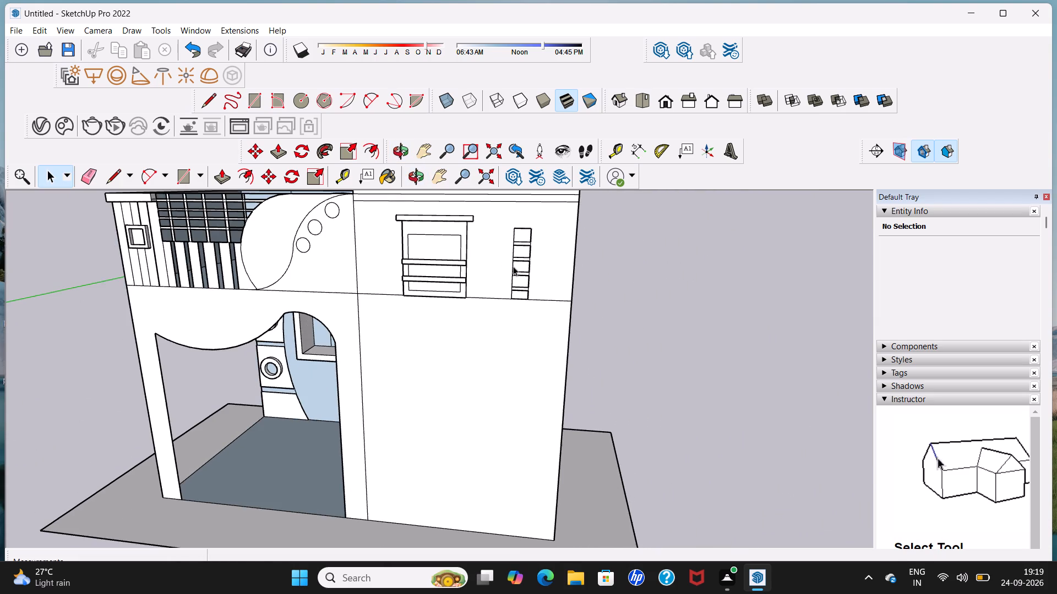
{"action": "middle_click_drag", "start_coordinate": [513, 266], "coordinate": [501, 228]}
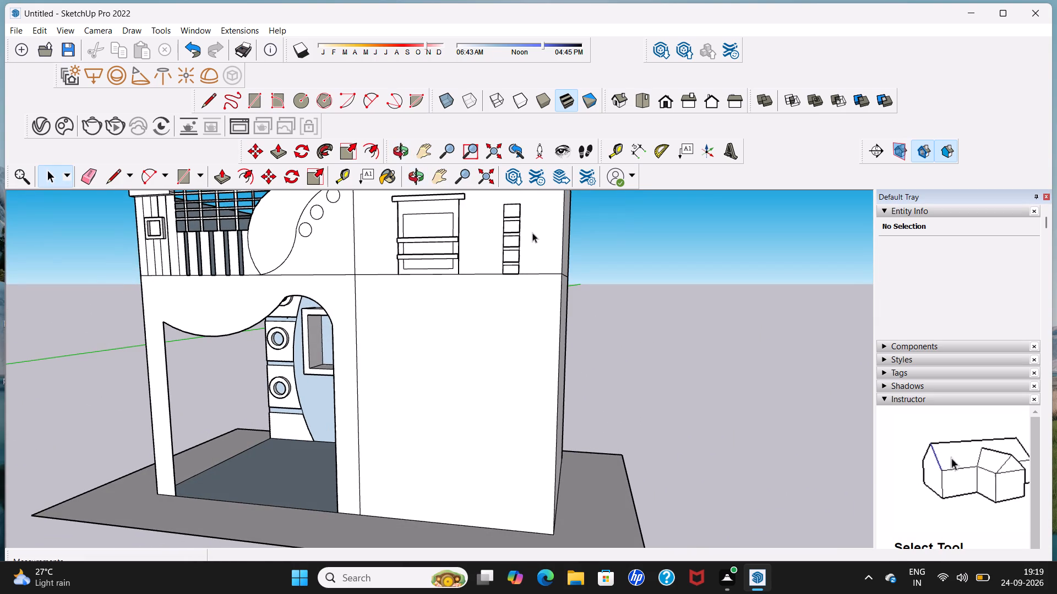
{"action": "middle_click_drag", "start_coordinate": [532, 233], "coordinate": [418, 266]}
{"action": "scroll", "coordinate": [418, 266], "scroll_direction": "up", "scroll_amount": 4}
{"action": "scroll", "coordinate": [418, 266], "scroll_direction": "down", "scroll_amount": 5}
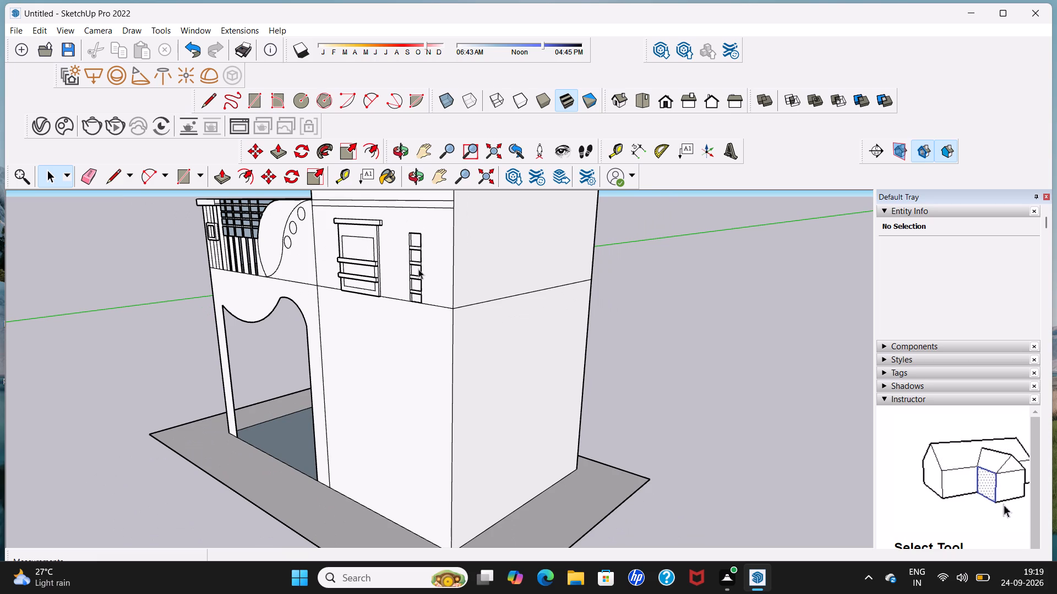
{"action": "middle_click_drag", "start_coordinate": [418, 269], "coordinate": [536, 231]}
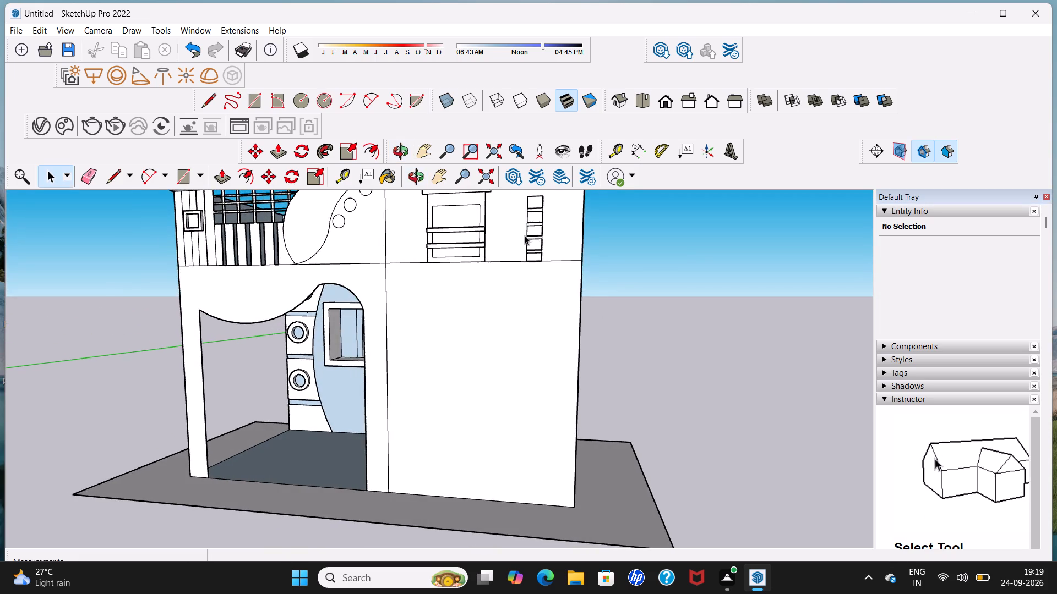
{"action": "scroll", "coordinate": [525, 235], "scroll_direction": "up", "scroll_amount": 4}
{"action": "middle_click_drag", "start_coordinate": [525, 235], "coordinate": [471, 319], "text": "shift"}
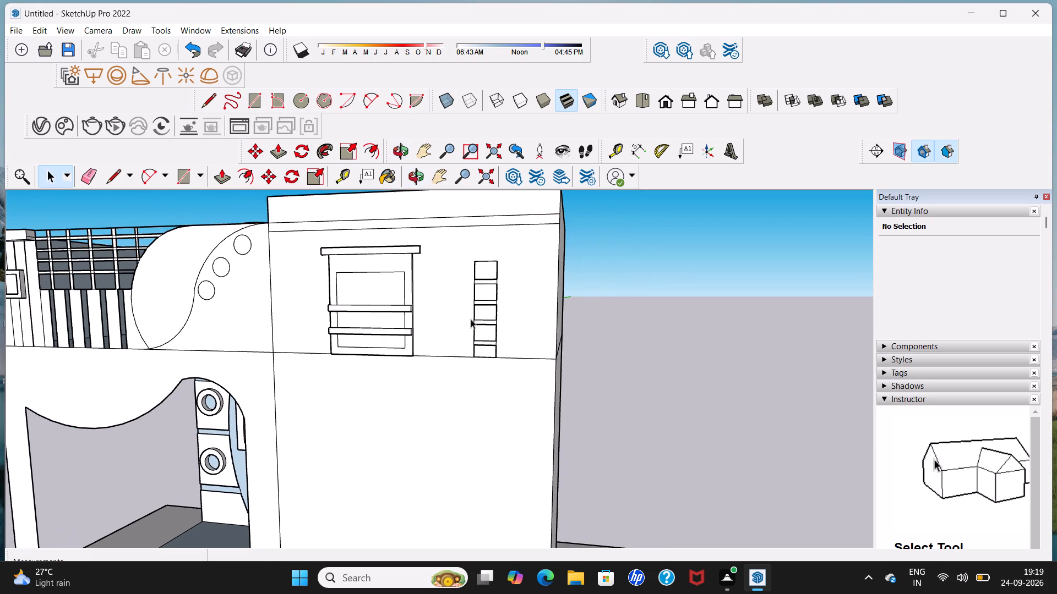
{"action": "scroll", "coordinate": [471, 319], "scroll_direction": "down", "scroll_amount": 9}
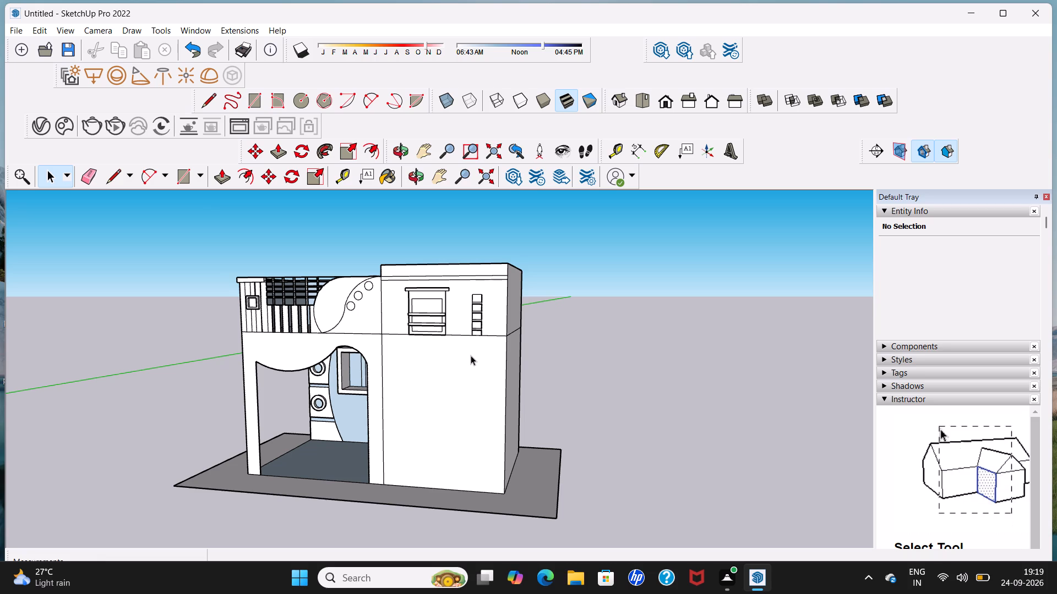
{"action": "middle_click_drag", "start_coordinate": [471, 355], "coordinate": [412, 360]}
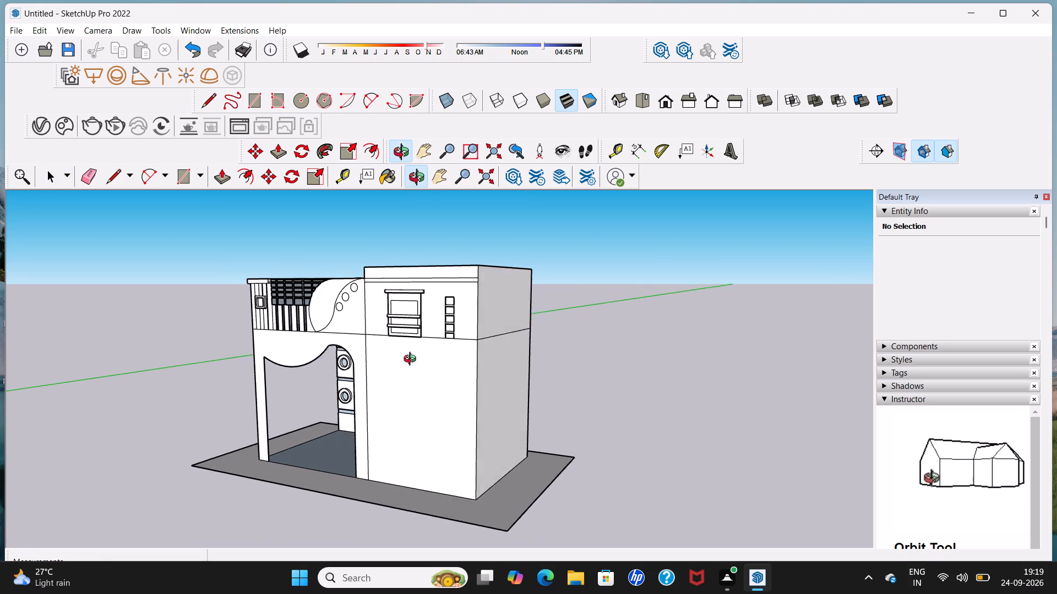
{"action": "middle_click_drag", "start_coordinate": [412, 360], "coordinate": [353, 366]}
{"action": "scroll", "coordinate": [415, 323], "scroll_direction": "up", "scroll_amount": 5}
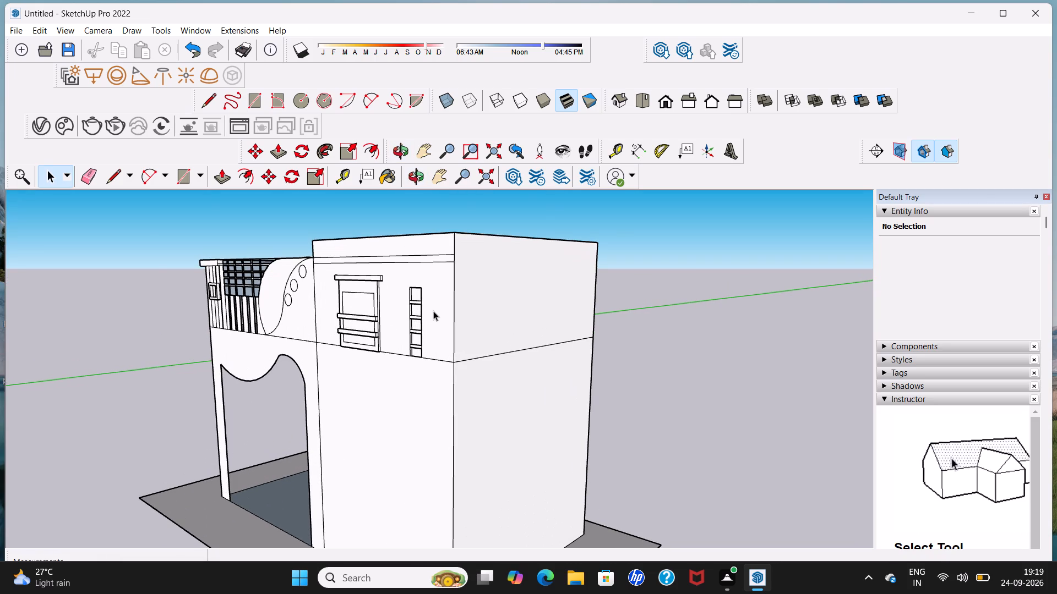
{"action": "scroll", "coordinate": [433, 311], "scroll_direction": "up", "scroll_amount": 3}
{"action": "scroll", "coordinate": [433, 311], "scroll_direction": "down", "scroll_amount": 3}
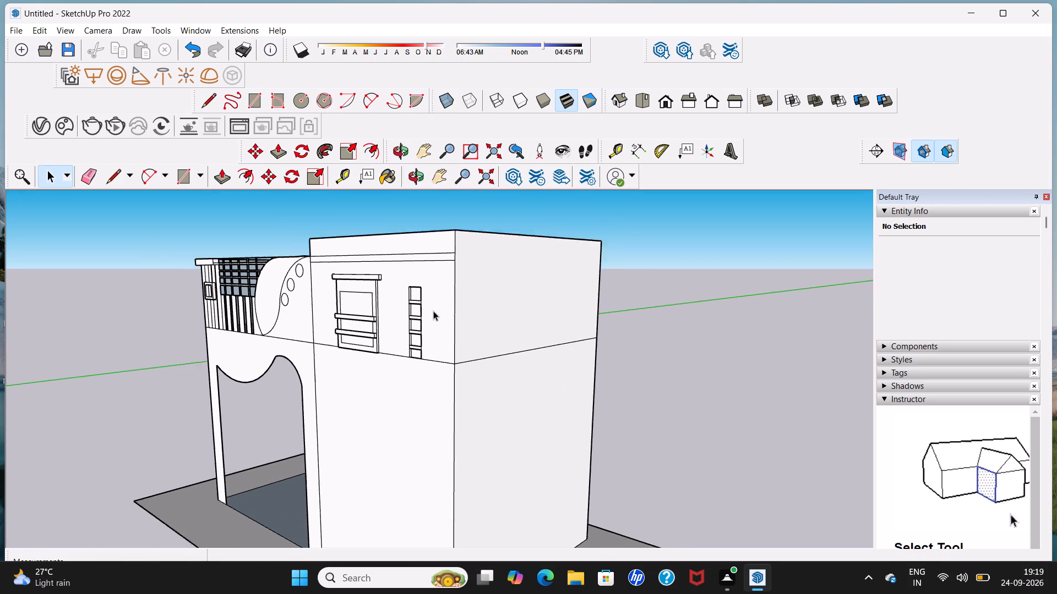
Draw a 2-point arc across the raised block's front, from the upper band line's outer end to the opposite top corner, bulging about 1' 9".
{"action": "scroll", "coordinate": [433, 311], "scroll_direction": "down", "scroll_amount": 1}
{"action": "middle_click_drag", "start_coordinate": [390, 253], "coordinate": [579, 281]}
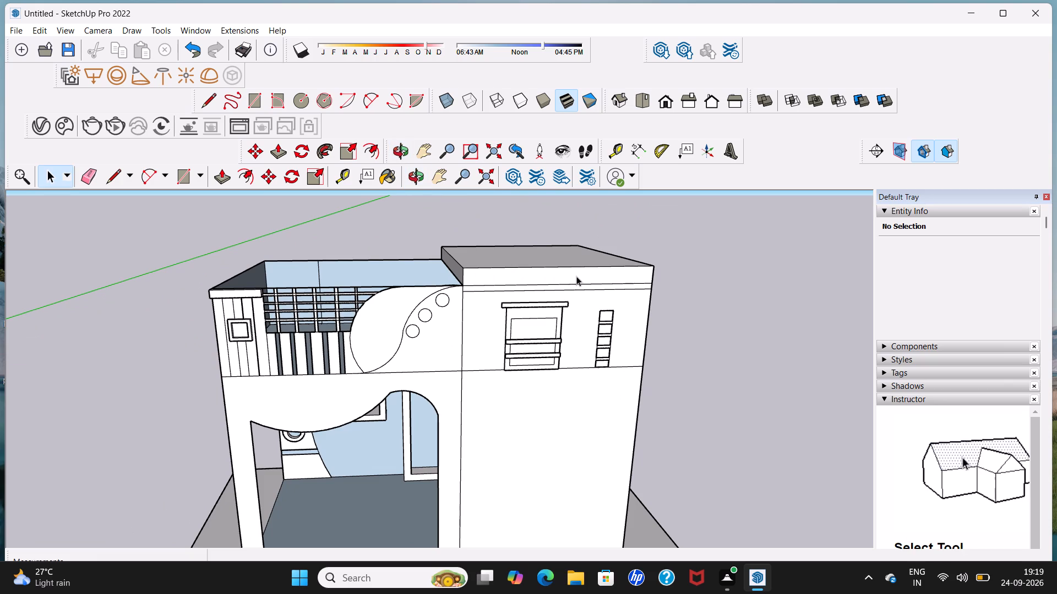
{"action": "middle_click_drag", "start_coordinate": [576, 276], "coordinate": [514, 267]}
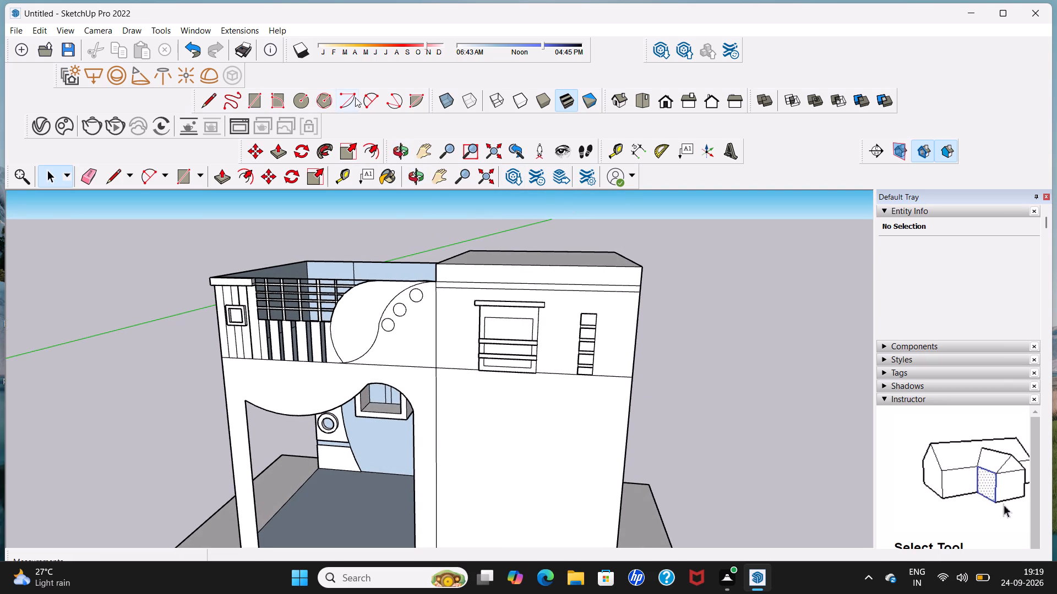
{"action": "left_click", "coordinate": [370, 104]}
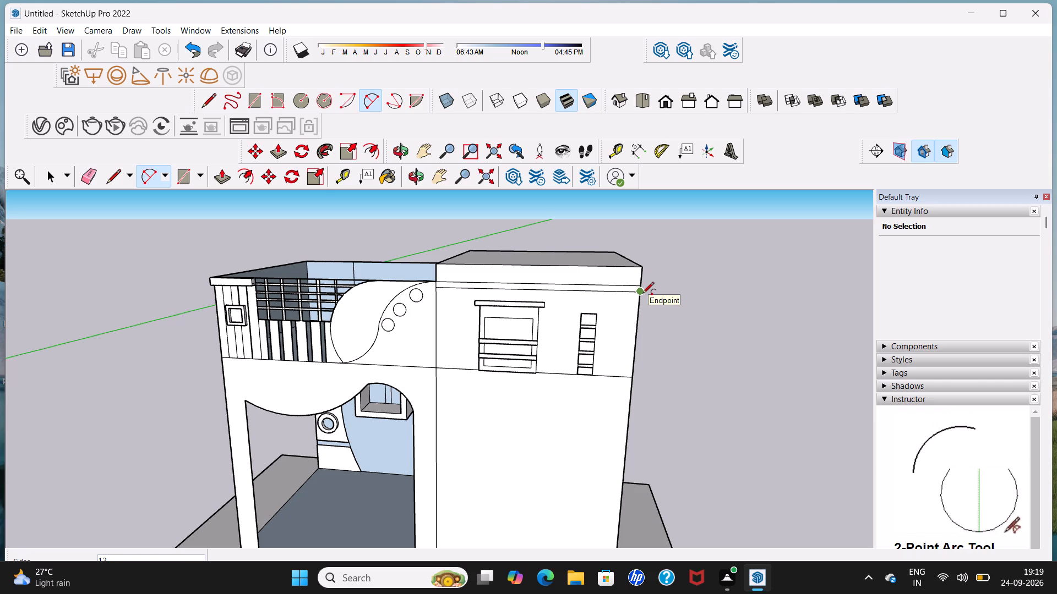
{"action": "left_click", "coordinate": [642, 294]}
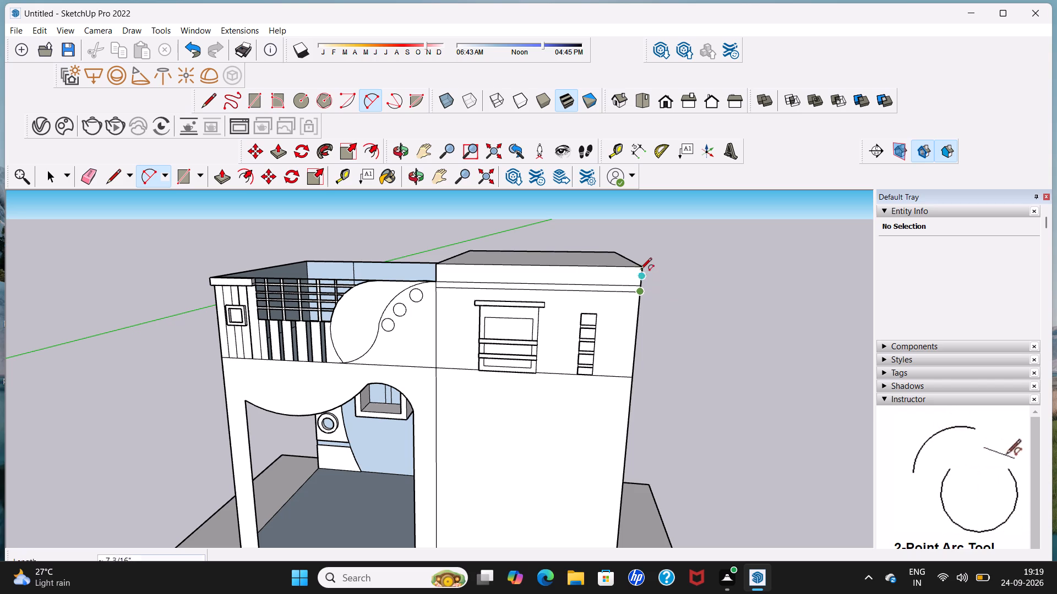
{"action": "left_click", "coordinate": [439, 259]}
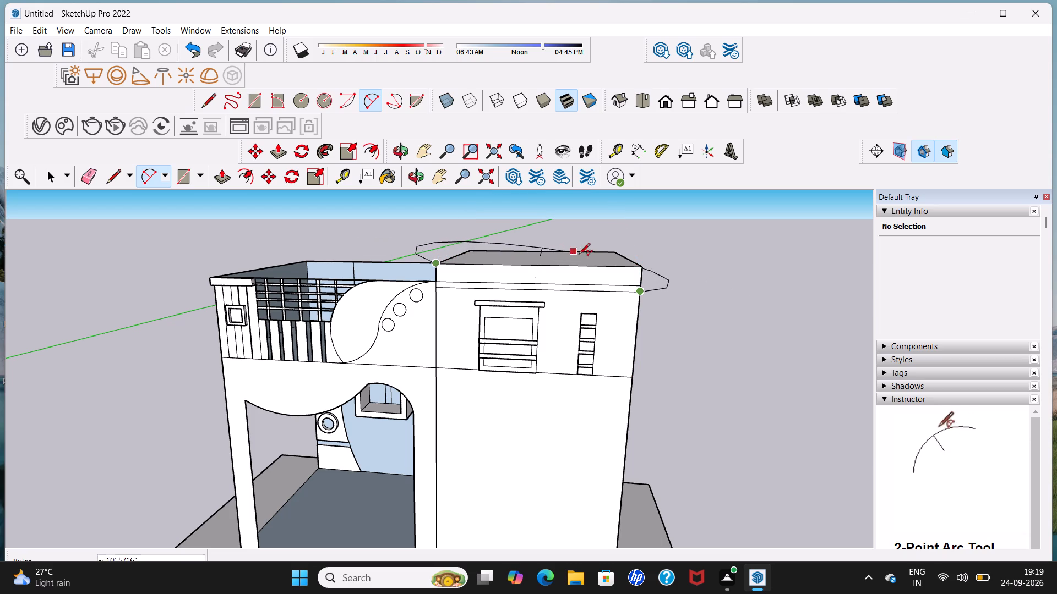
{"action": "left_click", "coordinate": [633, 244]}
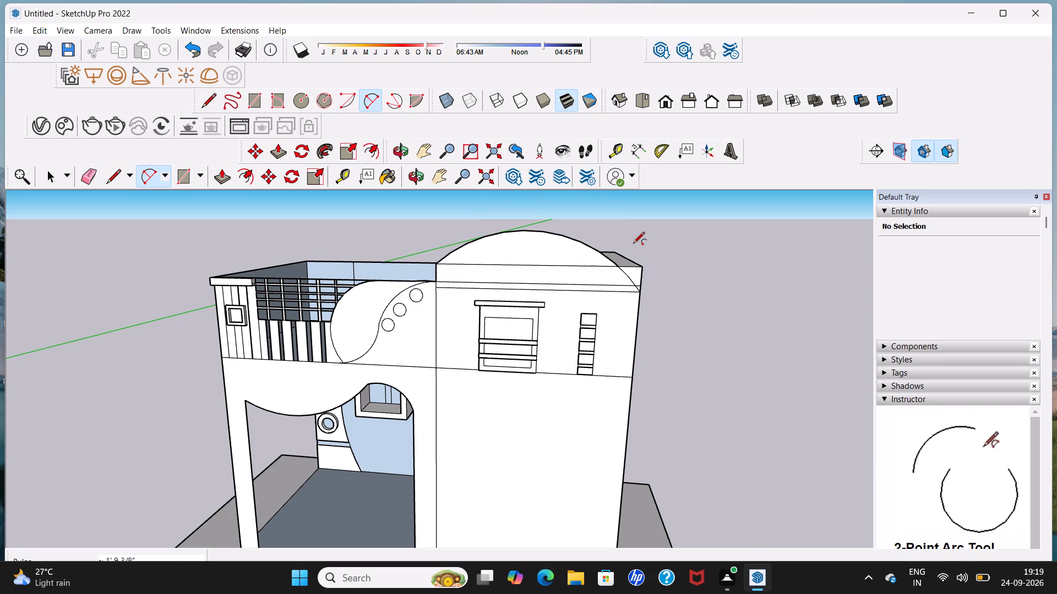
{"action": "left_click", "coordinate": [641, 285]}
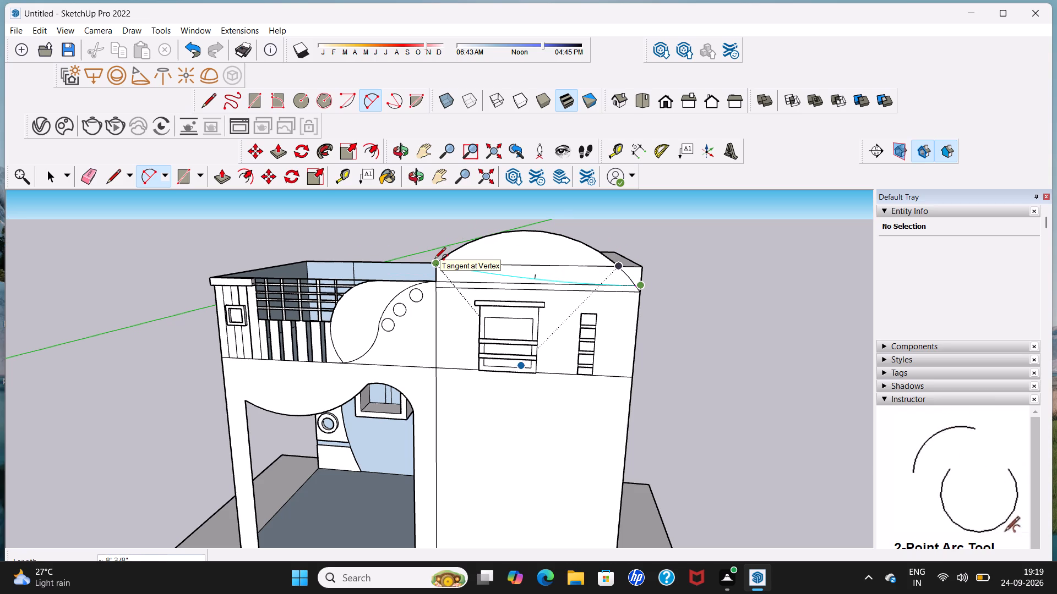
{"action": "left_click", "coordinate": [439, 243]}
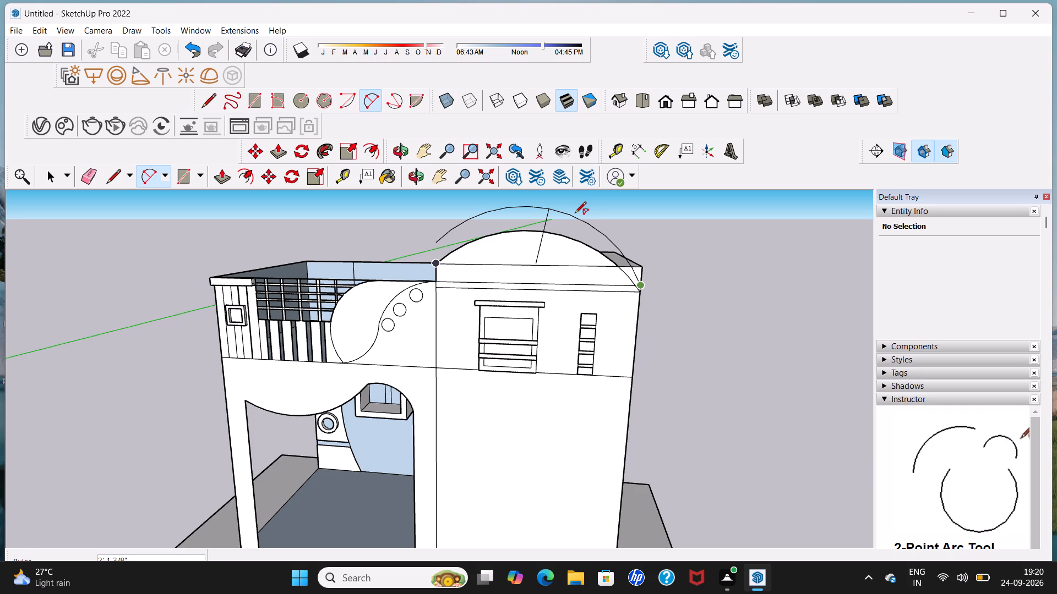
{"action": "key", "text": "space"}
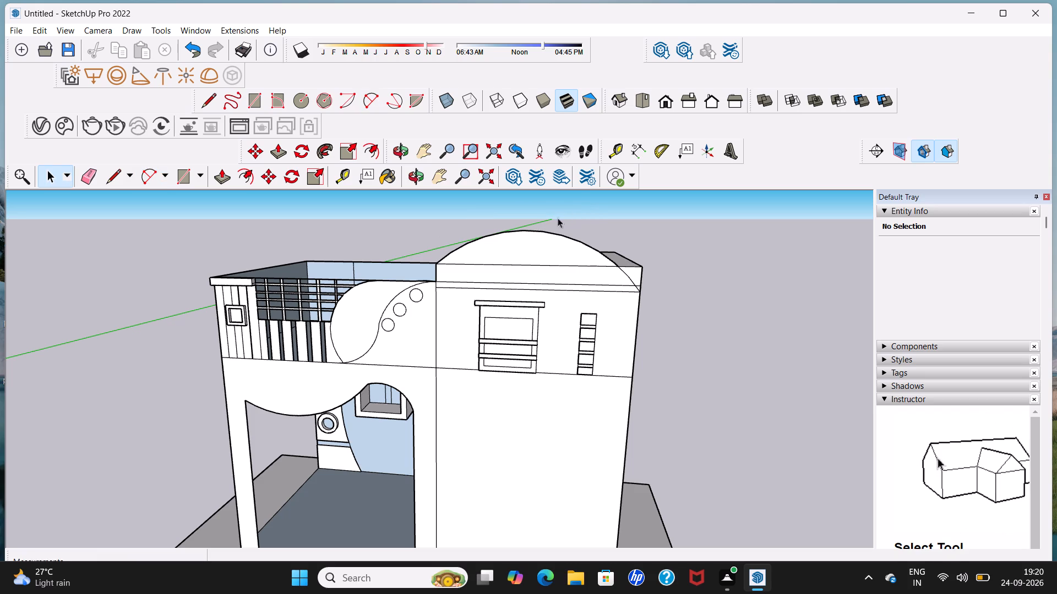
Draw a second, higher arc from the raised block's outer top corner to a point above its inner top corner, bulging about 1' 7".
{"action": "middle_click_drag", "start_coordinate": [524, 252], "coordinate": [567, 249]}
{"action": "middle_click_drag", "start_coordinate": [568, 247], "coordinate": [546, 251]}
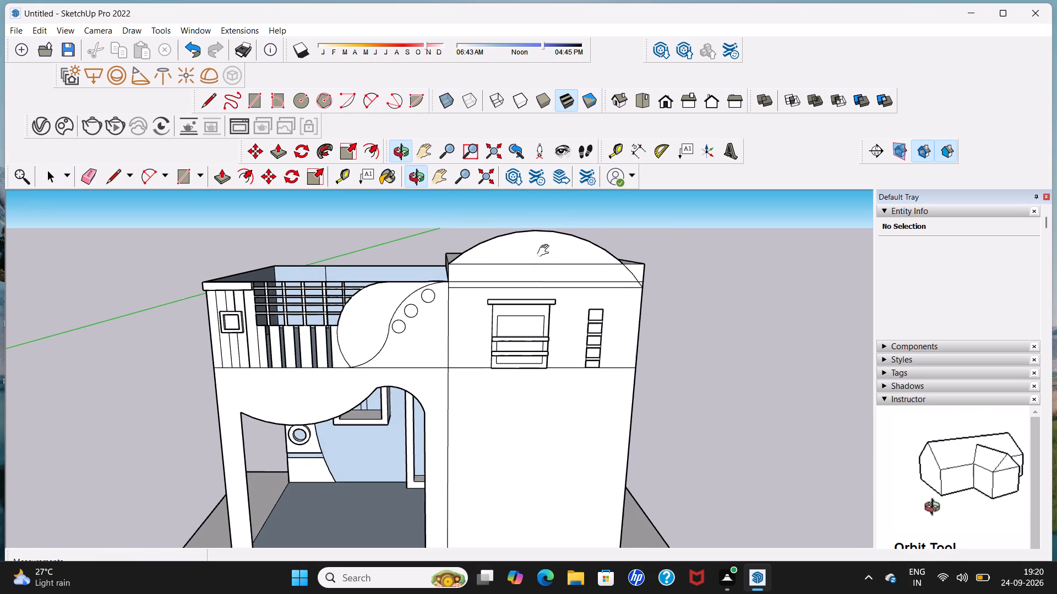
{"action": "middle_click_drag", "start_coordinate": [546, 251], "coordinate": [389, 277]}
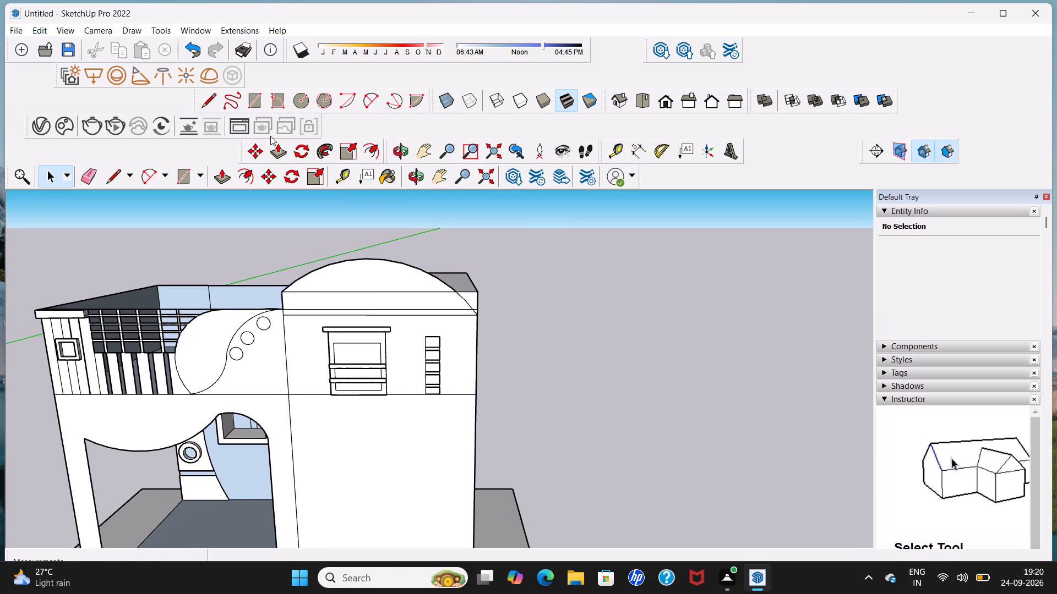
{"action": "left_click", "coordinate": [366, 102]}
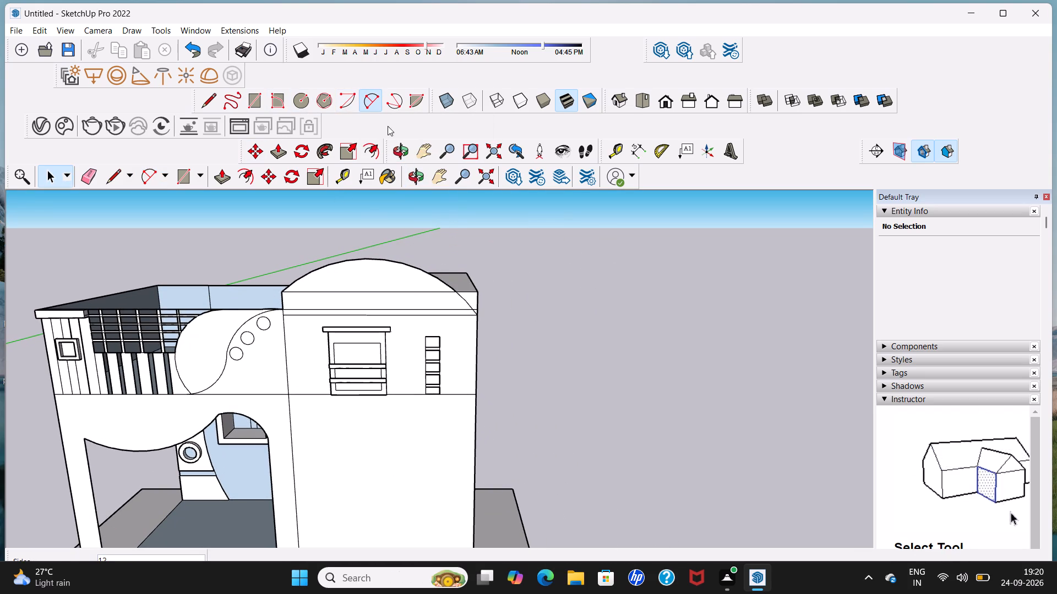
{"action": "left_click", "coordinate": [483, 295]}
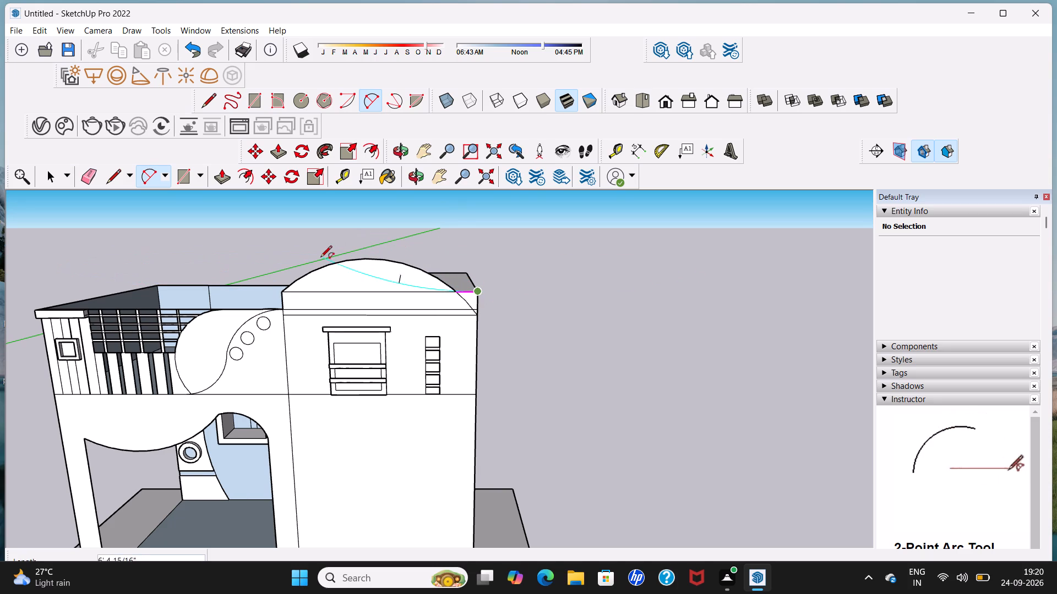
{"action": "left_click", "coordinate": [295, 262]}
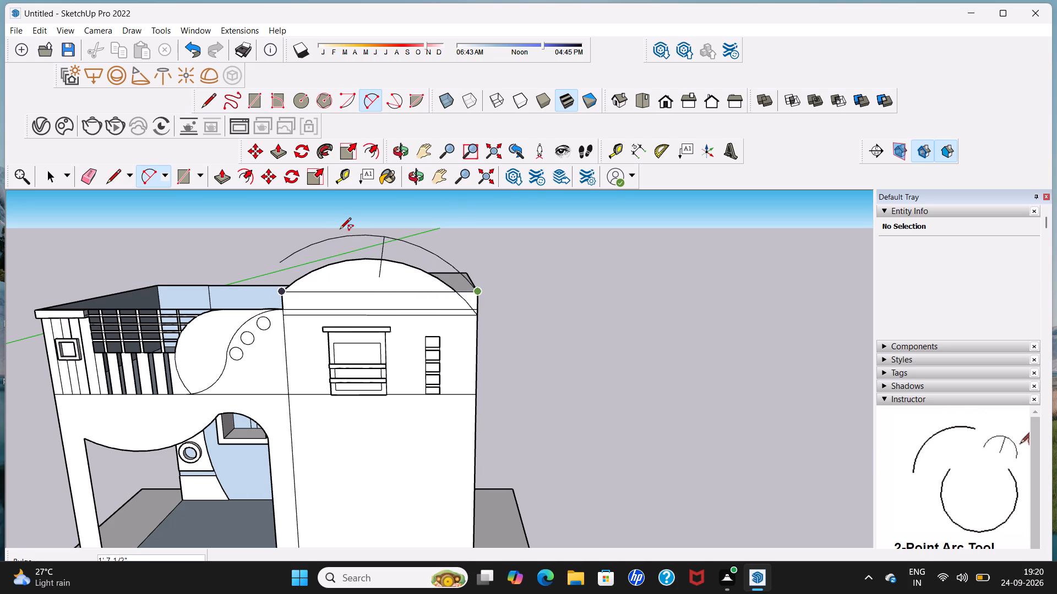
{"action": "left_click", "coordinate": [340, 230]}
{"action": "key", "text": "space"}
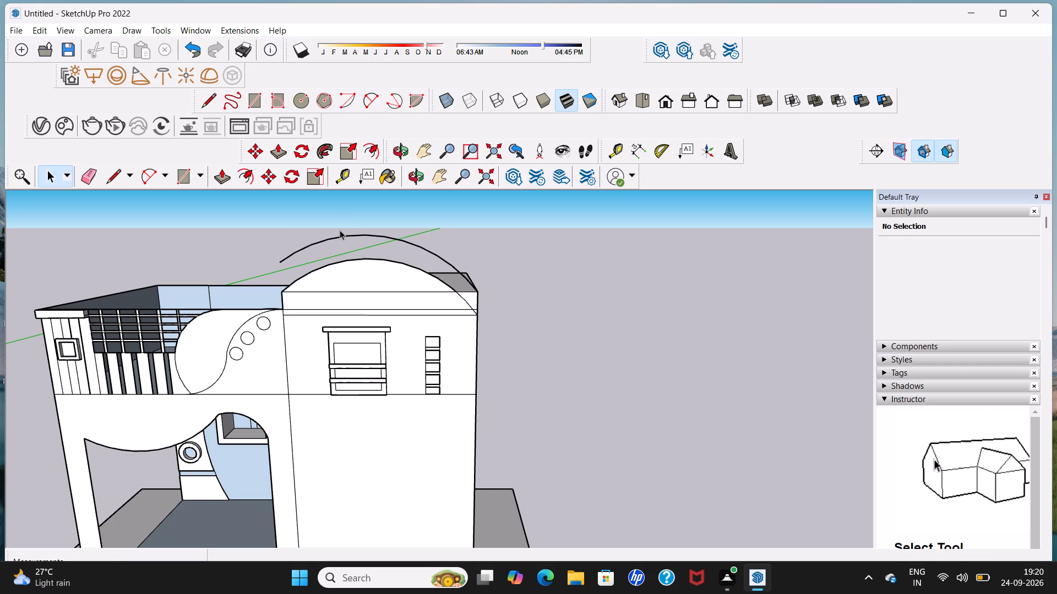
Close the outer arch with a vertical line about 1' 2" long from the block's inner top corner up to the arc's open end.
{"action": "left_click", "coordinate": [207, 102]}
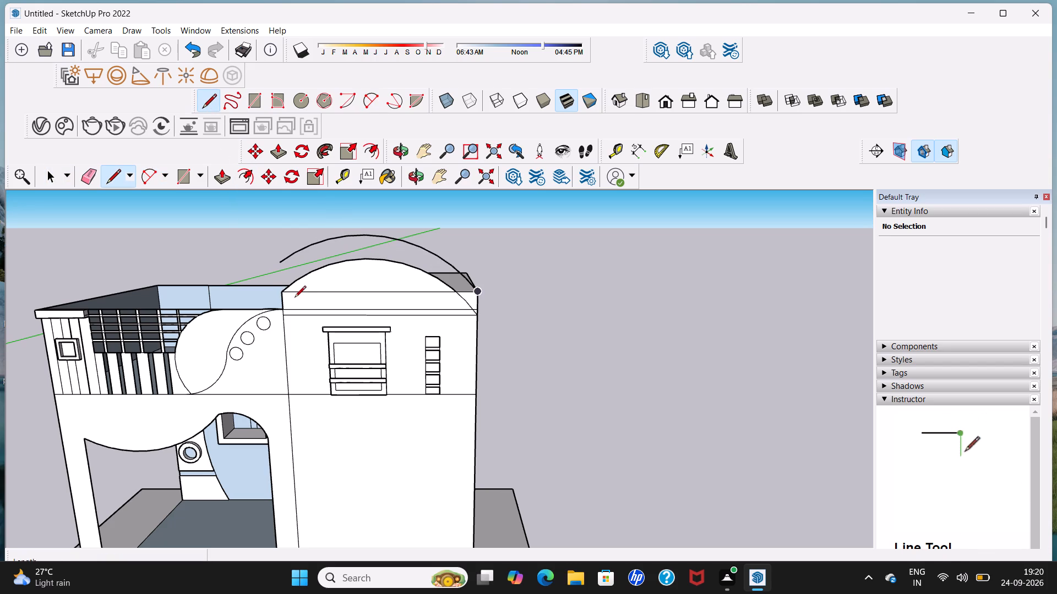
{"action": "middle_click_drag", "start_coordinate": [279, 303], "coordinate": [289, 303]}
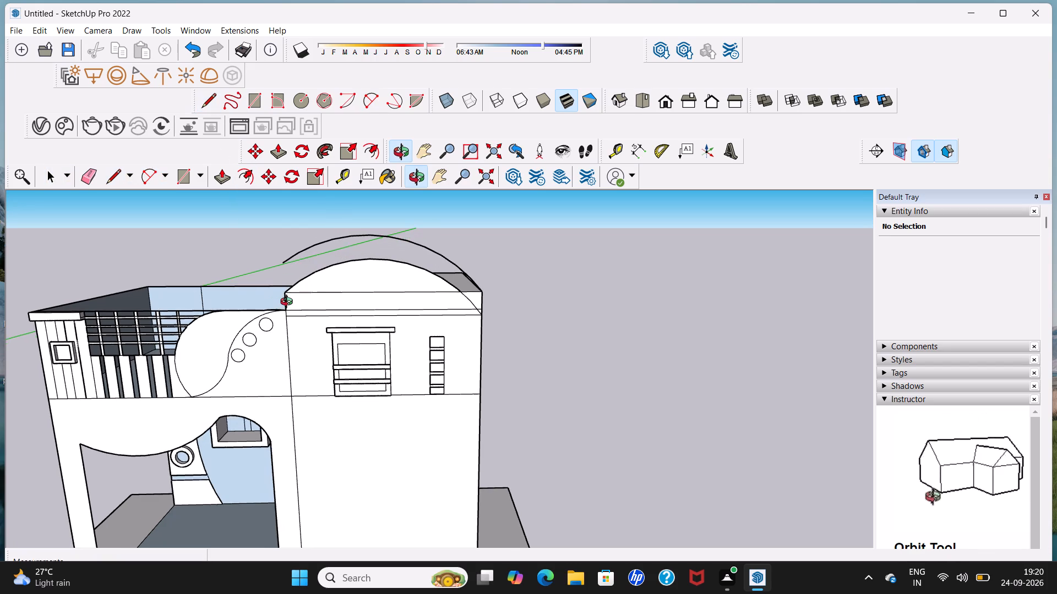
{"action": "middle_click_drag", "start_coordinate": [289, 303], "coordinate": [320, 300]}
{"action": "scroll", "coordinate": [316, 299], "scroll_direction": "up", "scroll_amount": 3}
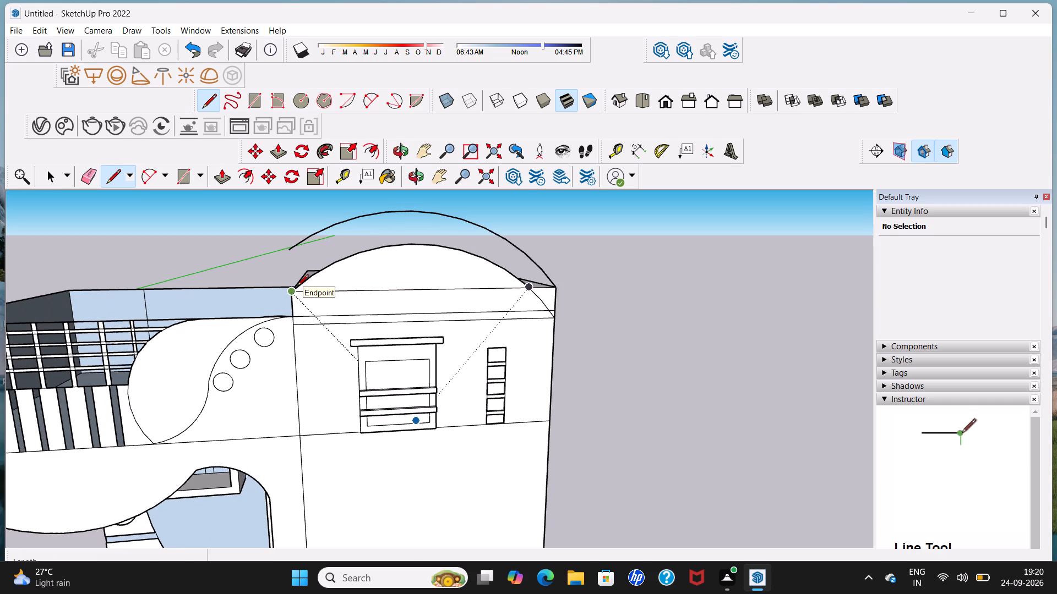
{"action": "left_click", "coordinate": [297, 287]}
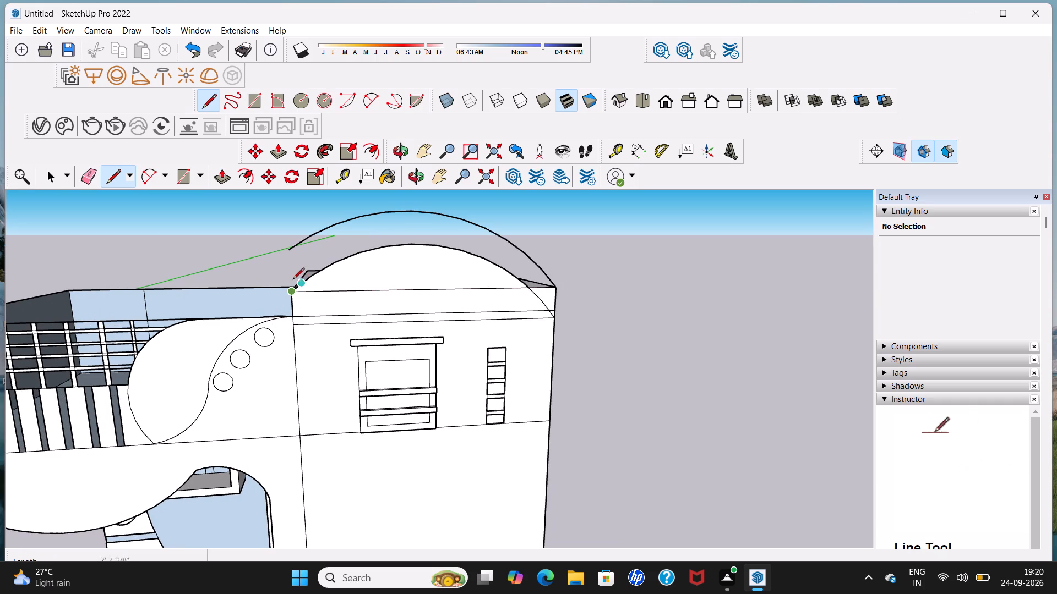
{"action": "left_click", "coordinate": [291, 251]}
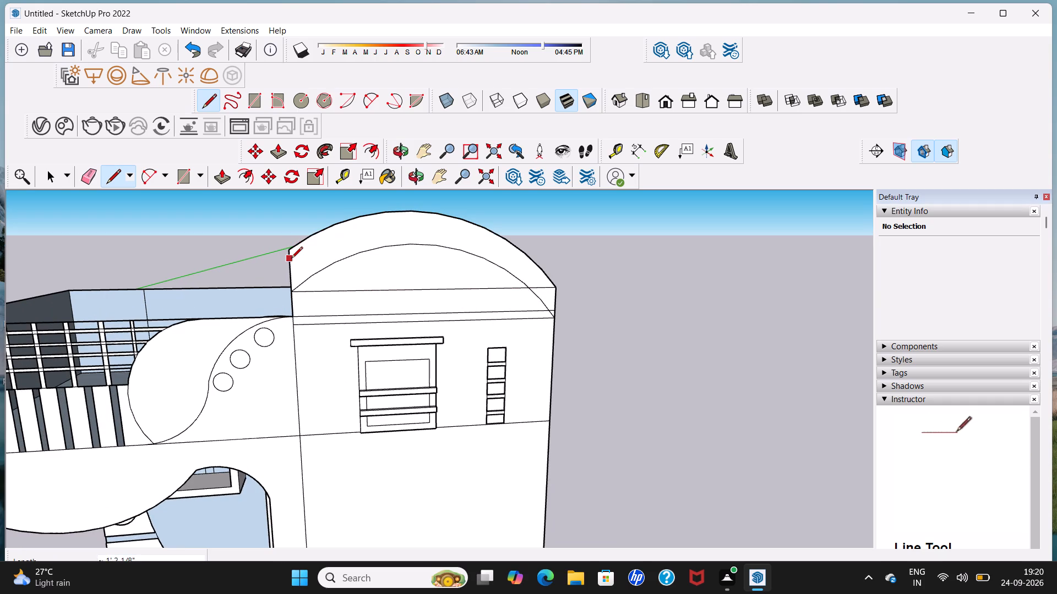
{"action": "key", "text": "space"}
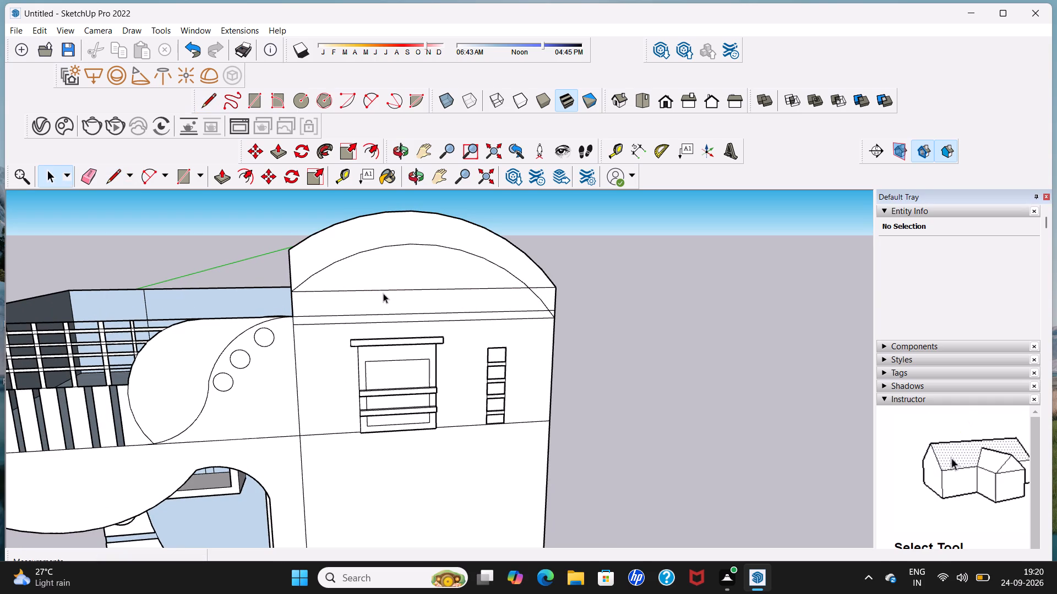
Delete the short leftover segments of the block's top edge and upper band line between the inner arc and the outer side edge.
{"action": "left_click", "coordinate": [543, 286]}
{"action": "key", "text": "Delete"}
{"action": "scroll", "coordinate": [555, 318], "scroll_direction": "up", "scroll_amount": 3}
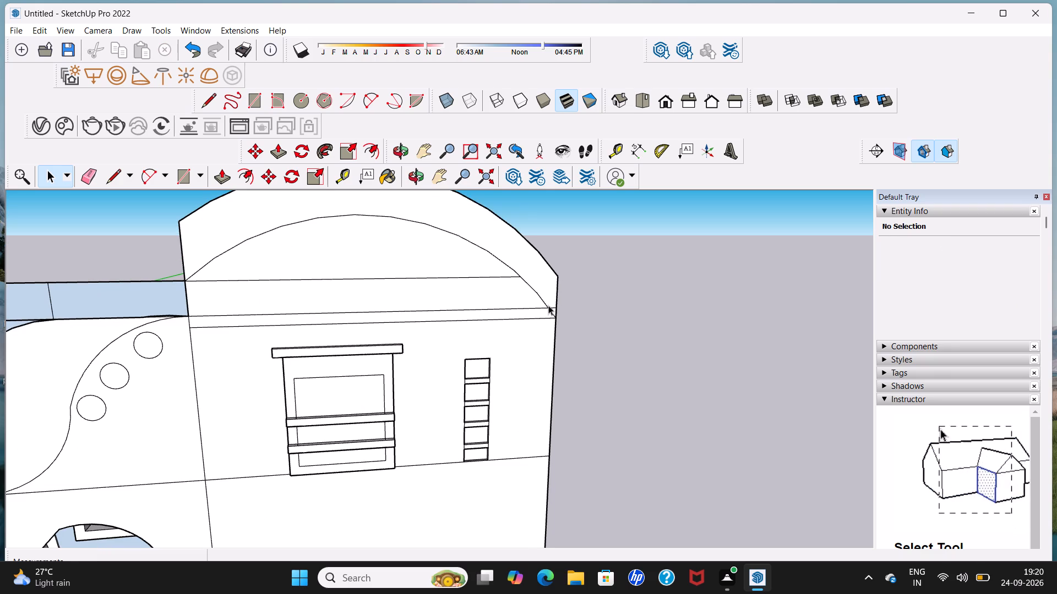
{"action": "left_click", "coordinate": [552, 305]}
{"action": "key", "text": "Delete"}
{"action": "scroll", "coordinate": [552, 306], "scroll_direction": "down", "scroll_amount": 1}
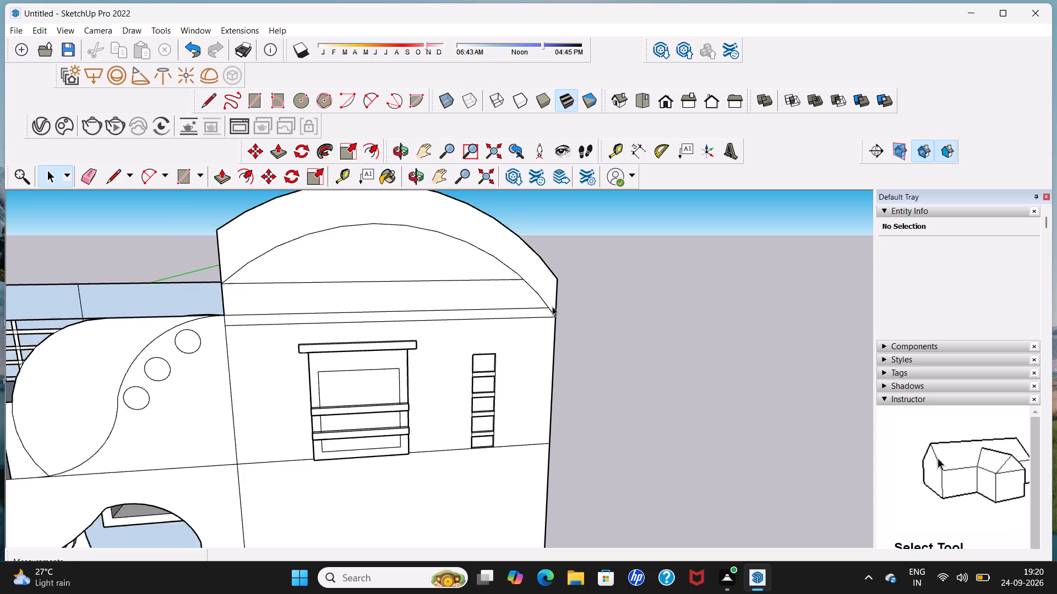
{"action": "scroll", "coordinate": [552, 306], "scroll_direction": "down", "scroll_amount": 3}
{"action": "scroll", "coordinate": [456, 303], "scroll_direction": "up", "scroll_amount": 1}
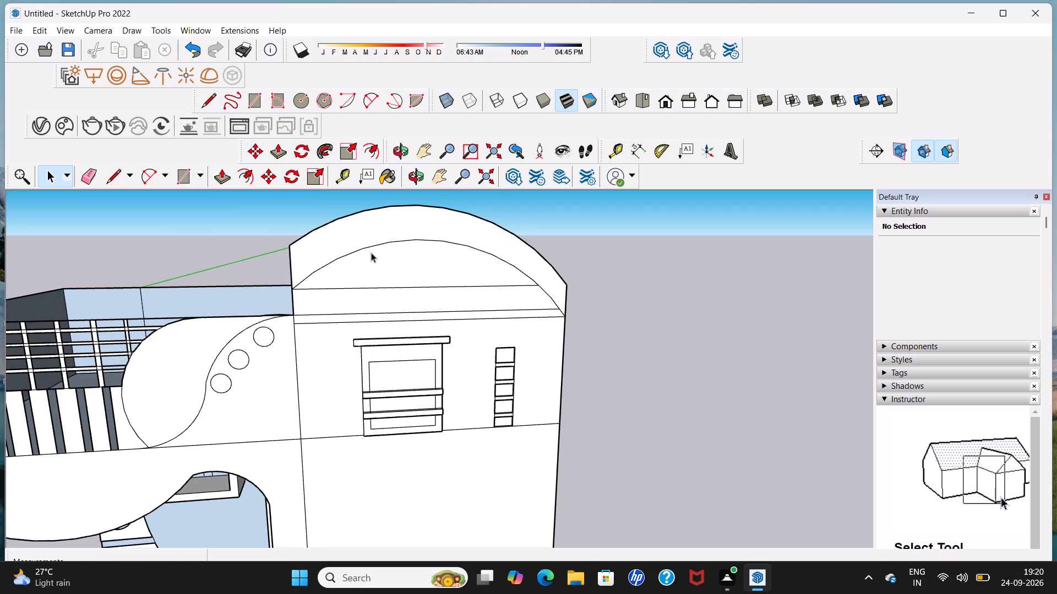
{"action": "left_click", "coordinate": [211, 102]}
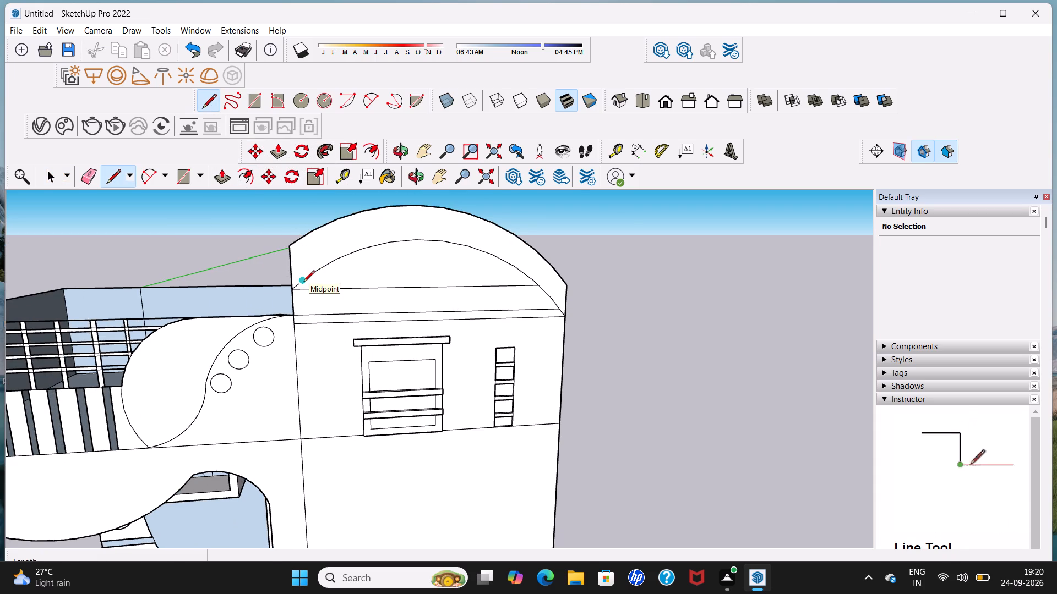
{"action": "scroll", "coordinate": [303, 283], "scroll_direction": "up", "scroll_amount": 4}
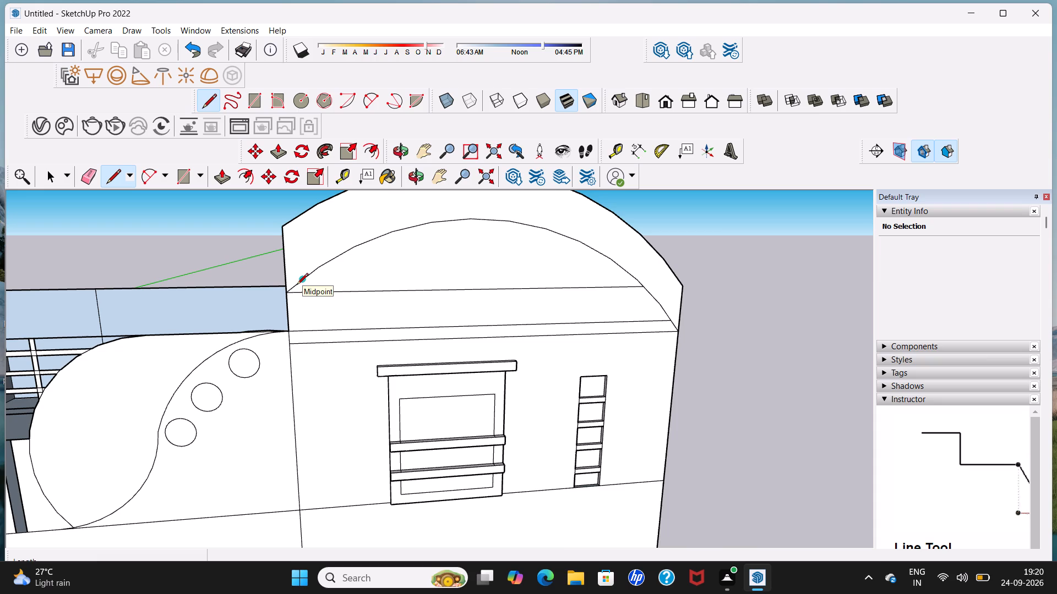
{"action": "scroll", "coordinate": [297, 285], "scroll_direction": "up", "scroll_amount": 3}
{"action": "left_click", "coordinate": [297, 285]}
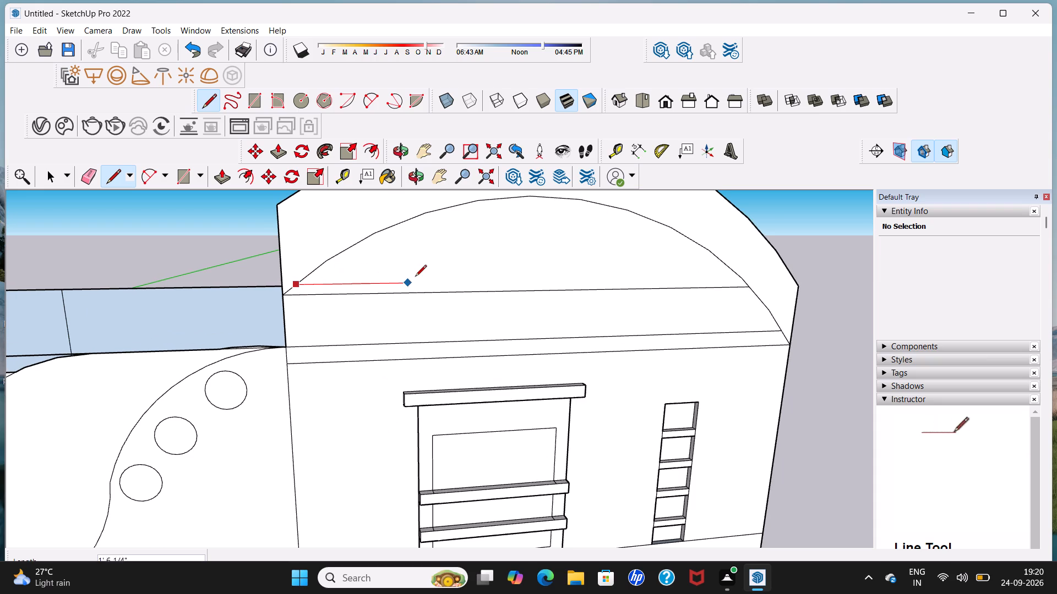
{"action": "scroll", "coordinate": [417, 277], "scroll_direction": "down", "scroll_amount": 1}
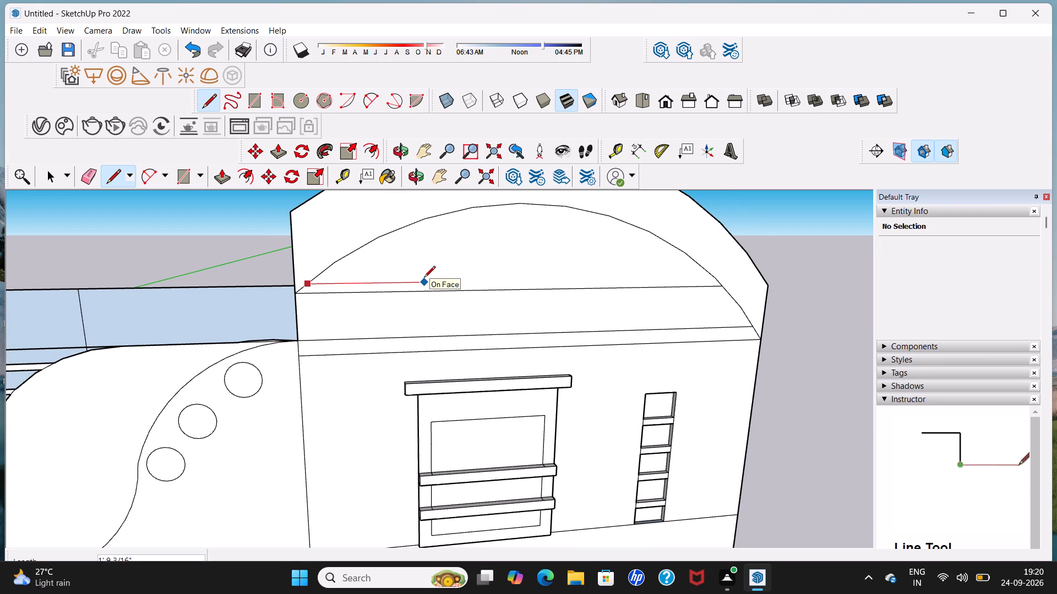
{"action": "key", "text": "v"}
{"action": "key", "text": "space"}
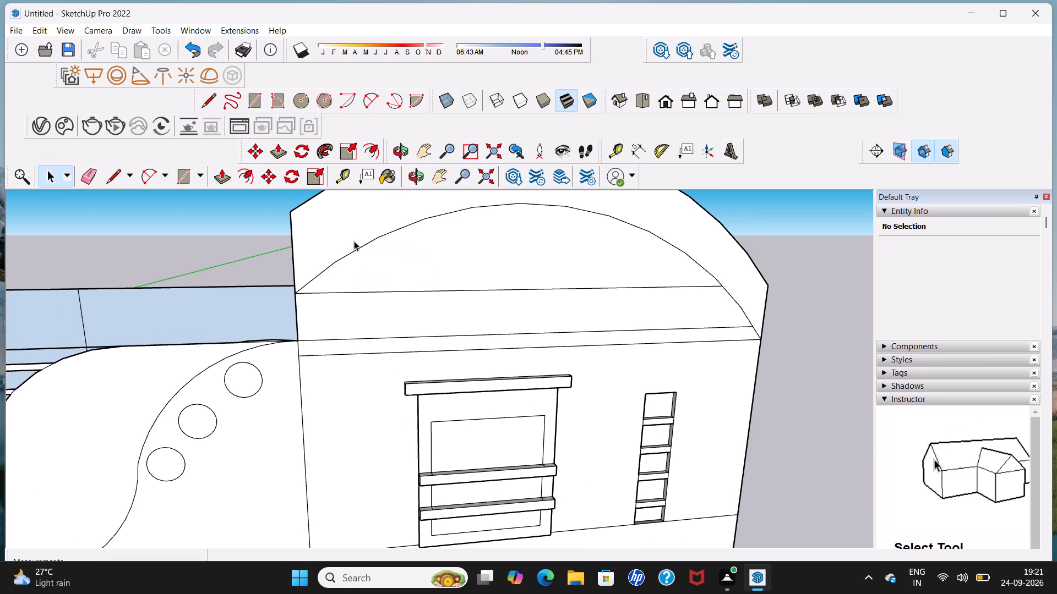
Draw a horizontal line about 6' 6" long across the inside of the inner arc, just above the block's former top edge.
{"action": "left_click", "coordinate": [216, 101]}
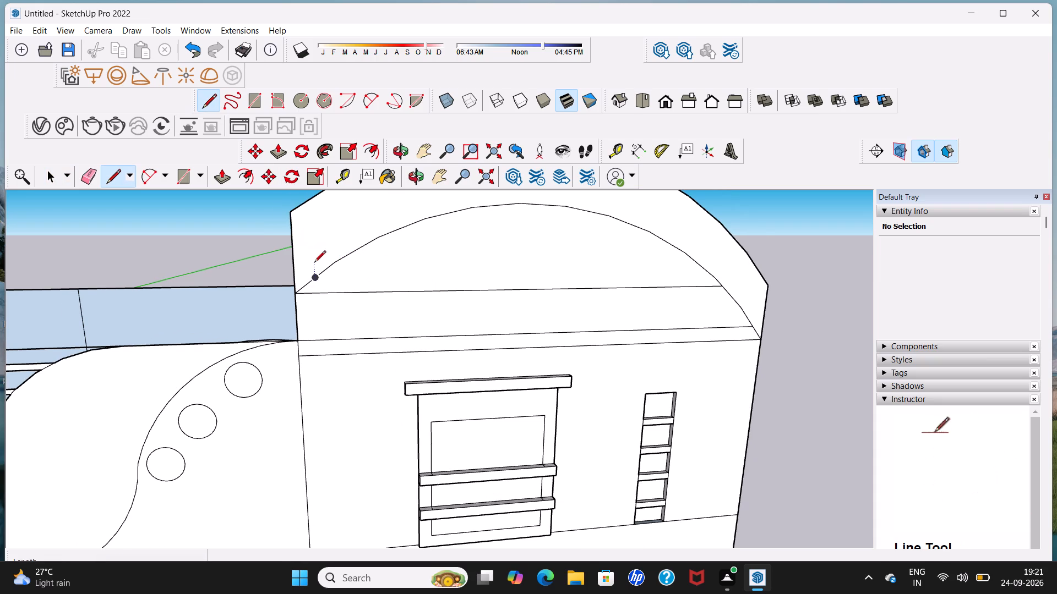
{"action": "left_click", "coordinate": [317, 279]}
{"action": "scroll", "coordinate": [465, 282], "scroll_direction": "down", "scroll_amount": 2}
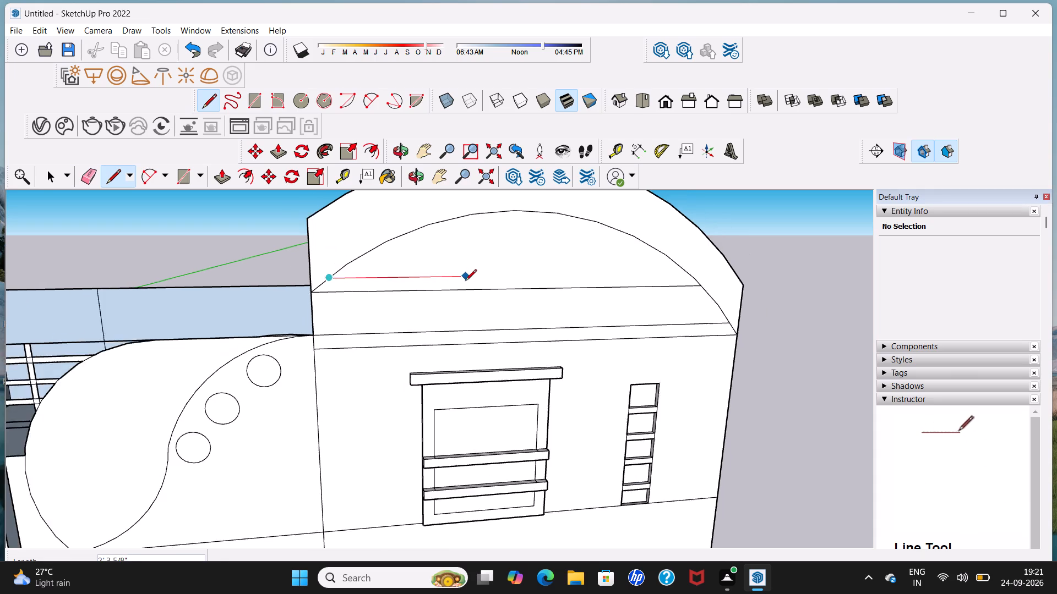
{"action": "scroll", "coordinate": [465, 282], "scroll_direction": "down", "scroll_amount": 1}
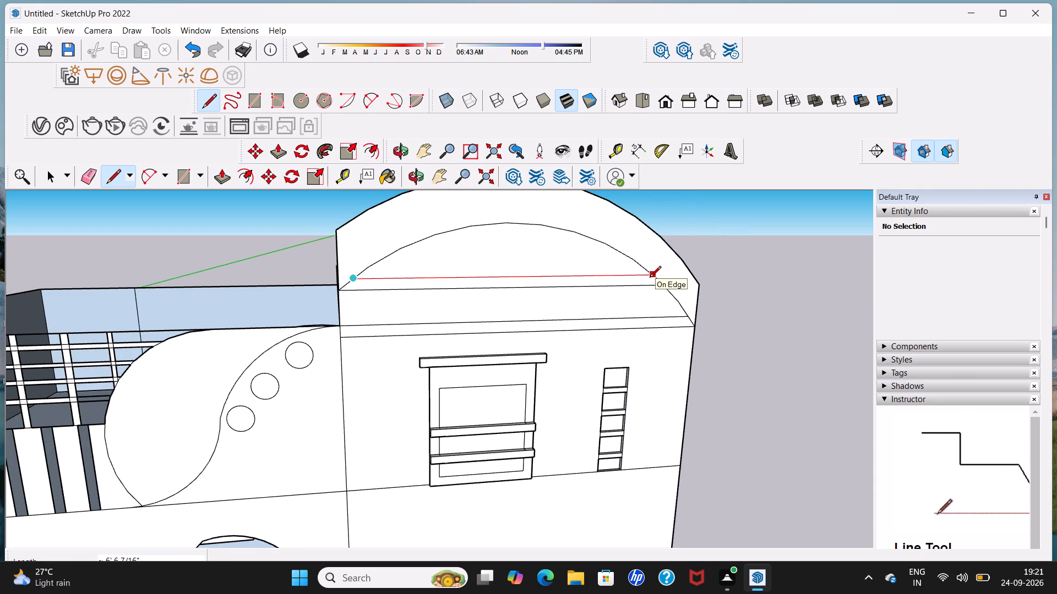
{"action": "left_click", "coordinate": [650, 278]}
{"action": "scroll", "coordinate": [650, 278], "scroll_direction": "down", "scroll_amount": 5}
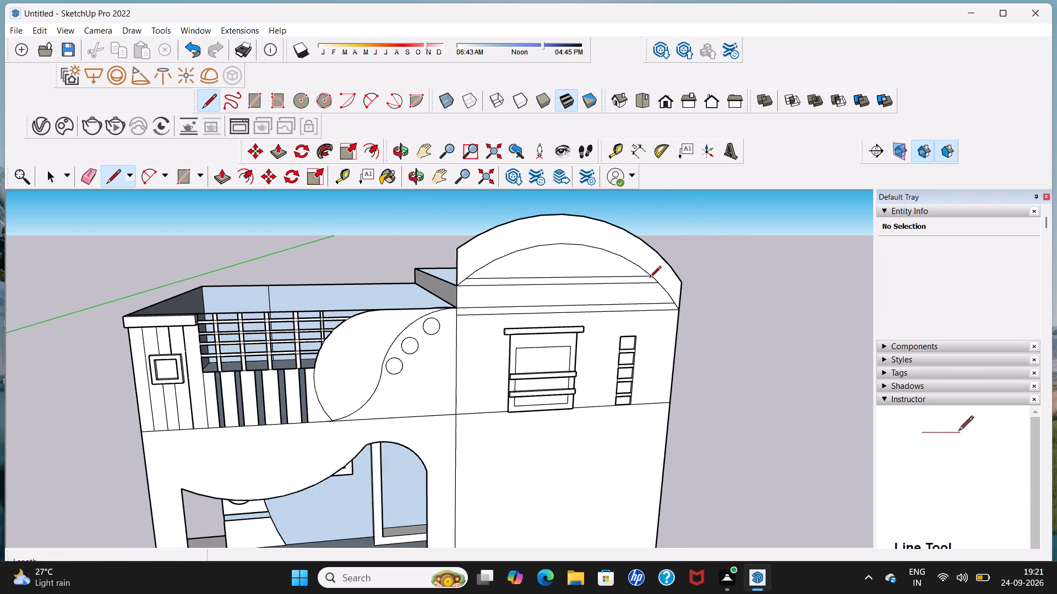
{"action": "left_click", "coordinate": [650, 278]}
{"action": "key", "text": "space"}
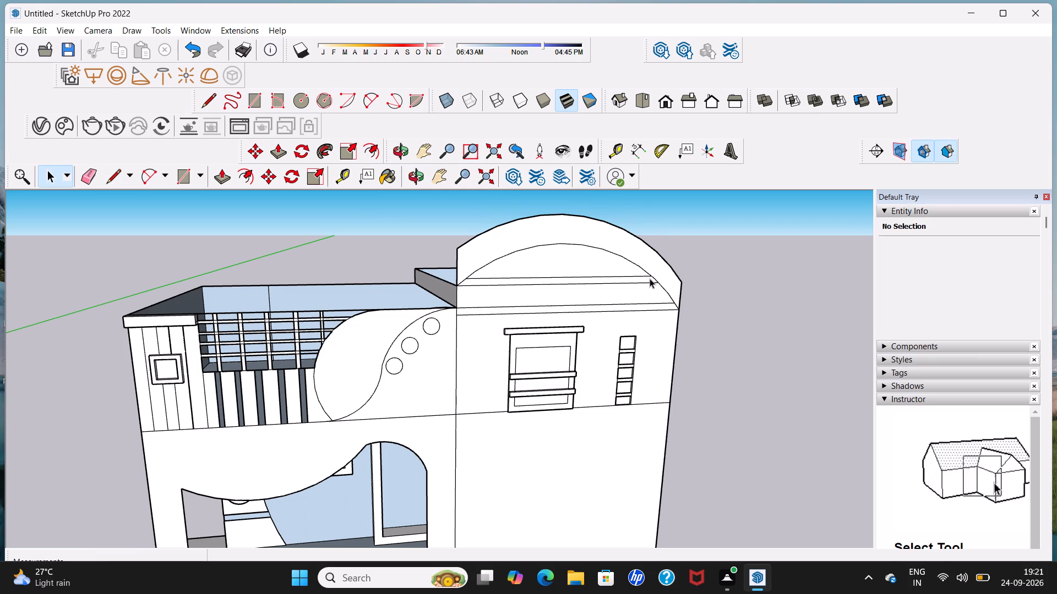
Place two horizontal guides across the raised block's front, about 2' 9" and 2' 6" above its base line.
{"action": "middle_click_drag", "start_coordinate": [650, 278], "coordinate": [519, 256], "text": "shift"}
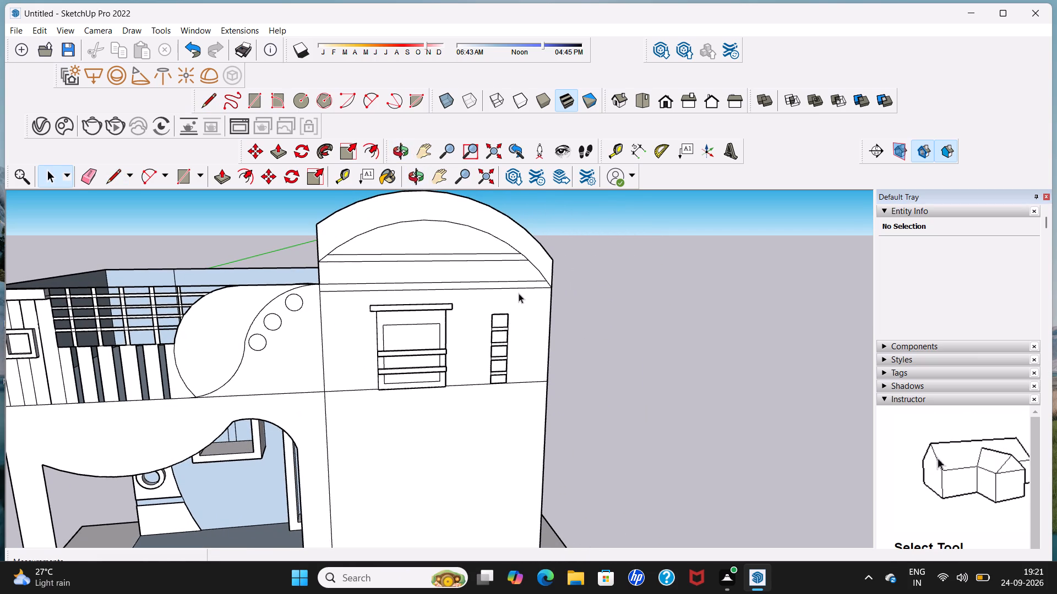
{"action": "middle_click_drag", "start_coordinate": [323, 340], "coordinate": [494, 296]}
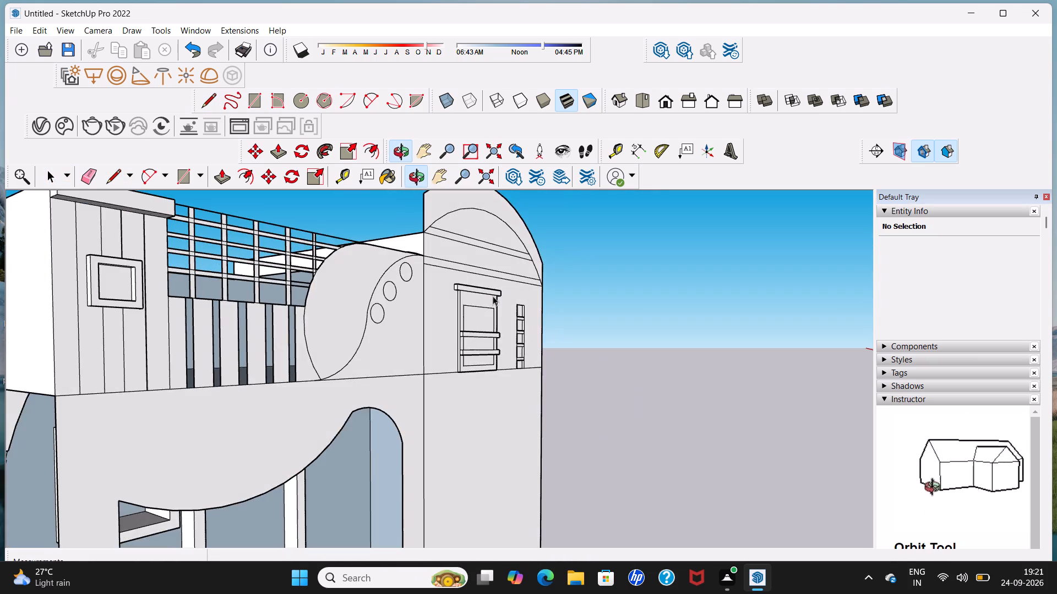
{"action": "scroll", "coordinate": [470, 308], "scroll_direction": "up", "scroll_amount": 2}
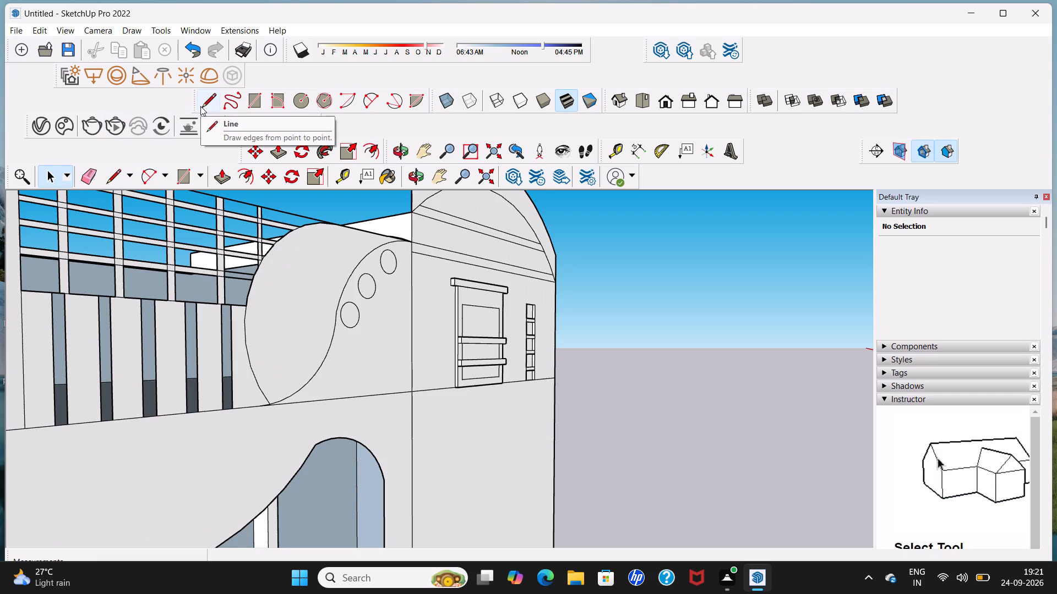
{"action": "left_click", "coordinate": [612, 150]}
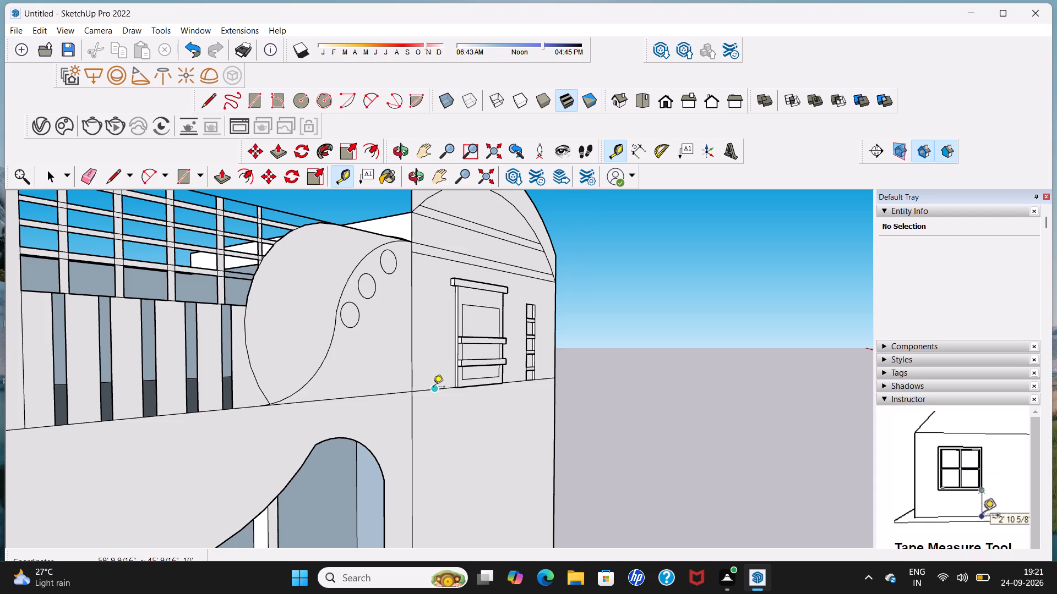
{"action": "left_click", "coordinate": [433, 388]}
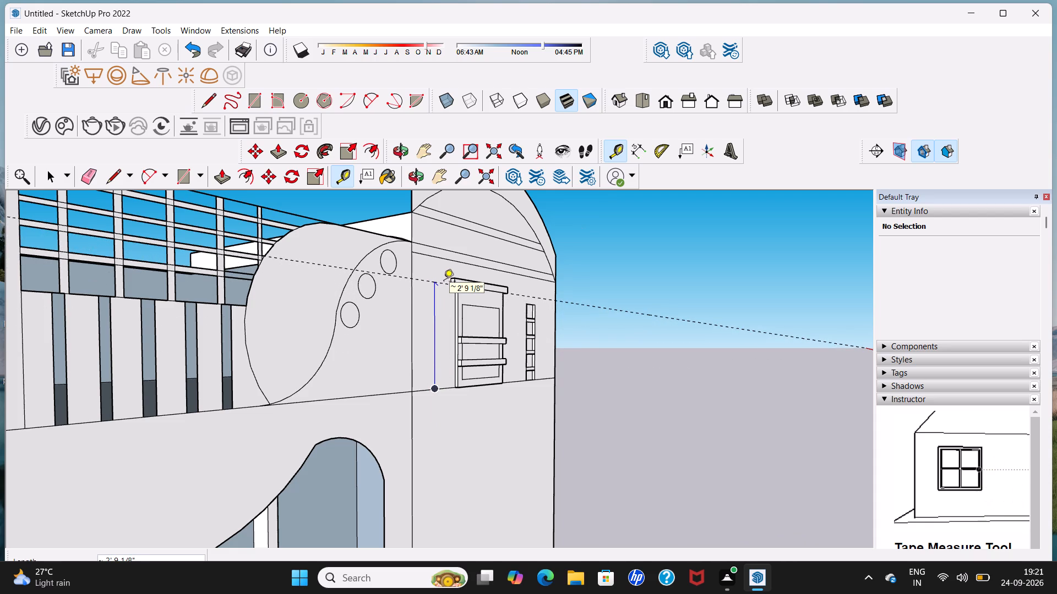
{"action": "left_click", "coordinate": [444, 282]}
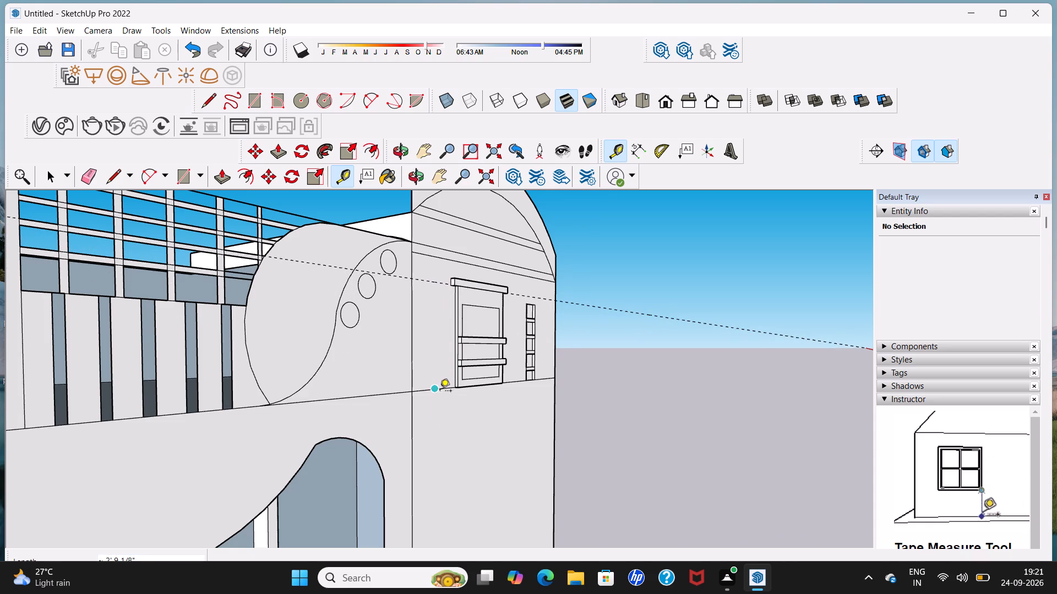
{"action": "left_click", "coordinate": [431, 391]}
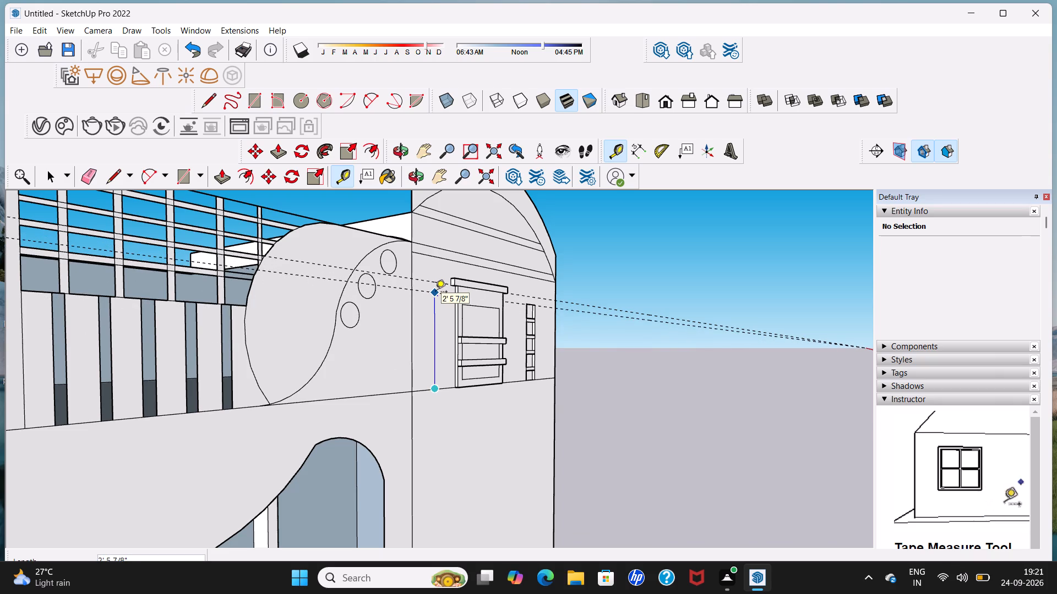
{"action": "left_click", "coordinate": [435, 293]}
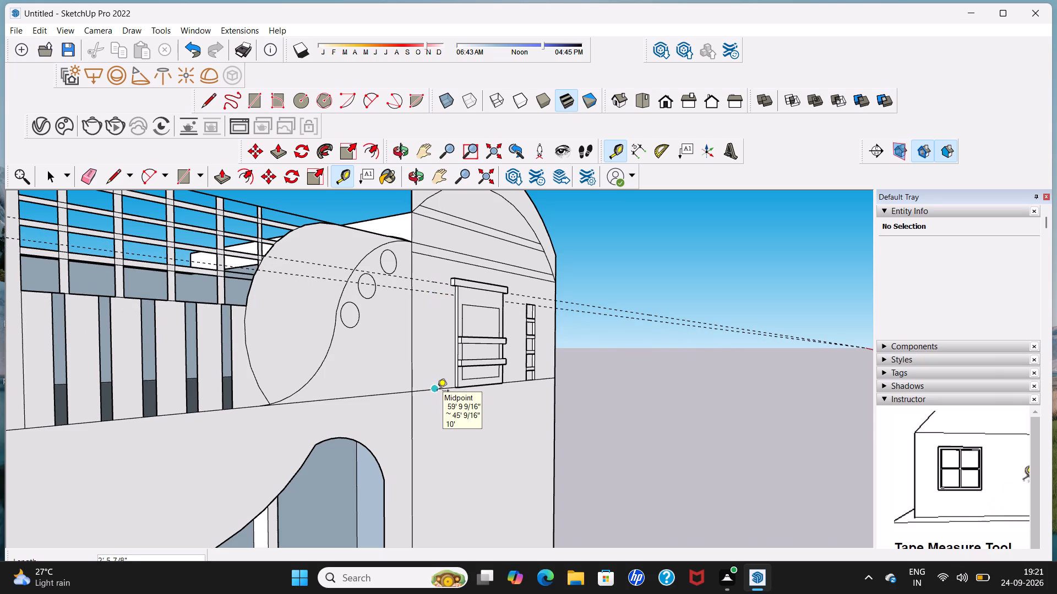
Add four lower horizontal guides on the same front, about 1' 9", 1' 5", 10" and 6" above the base line.
{"action": "left_click", "coordinate": [437, 392]}
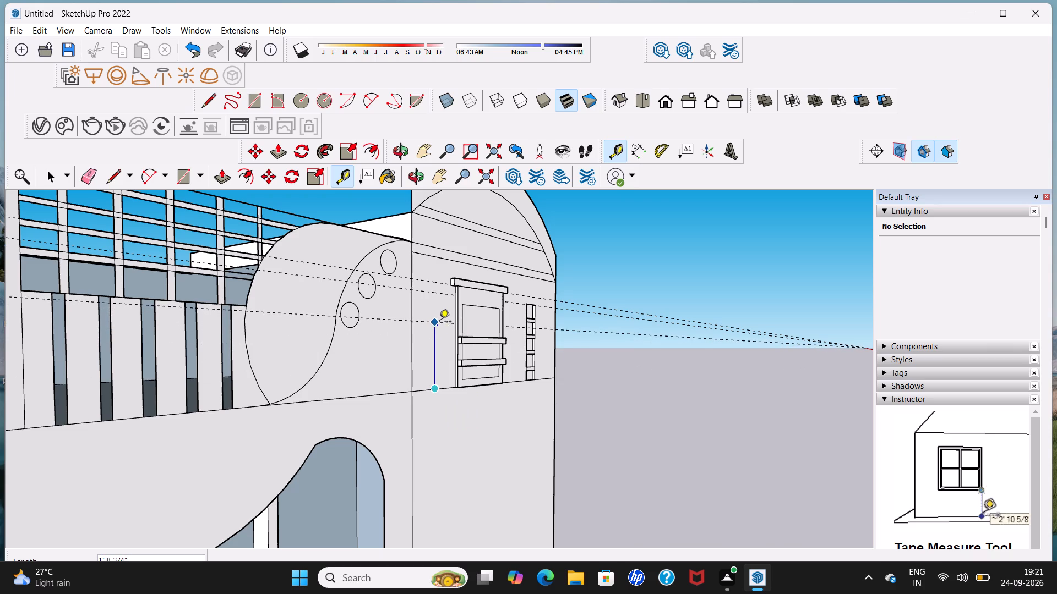
{"action": "left_click", "coordinate": [439, 322]}
{"action": "left_click", "coordinate": [437, 389]}
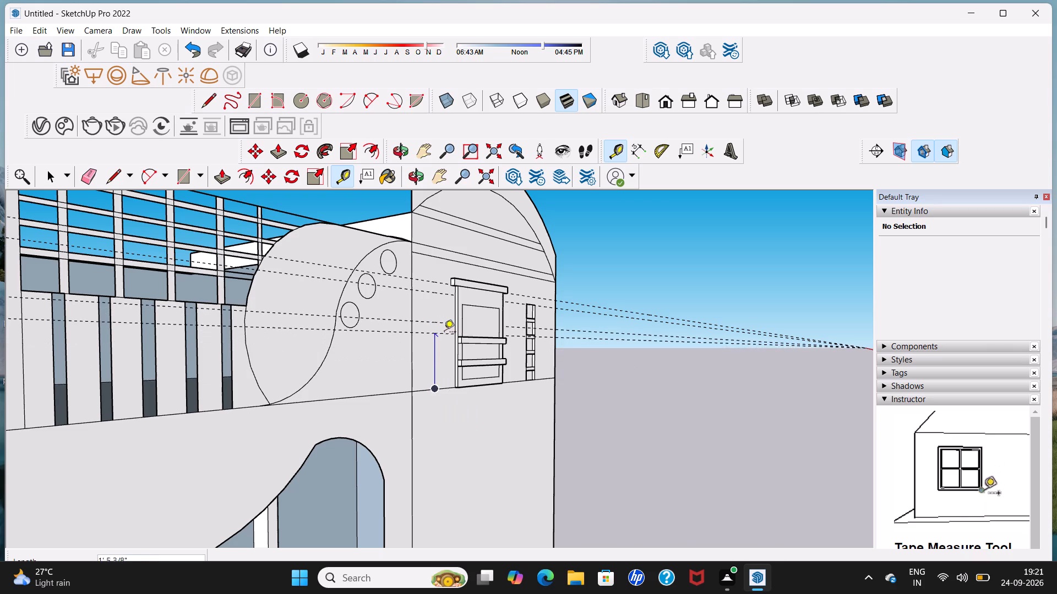
{"action": "left_click", "coordinate": [444, 333]}
{"action": "left_click", "coordinate": [440, 391]}
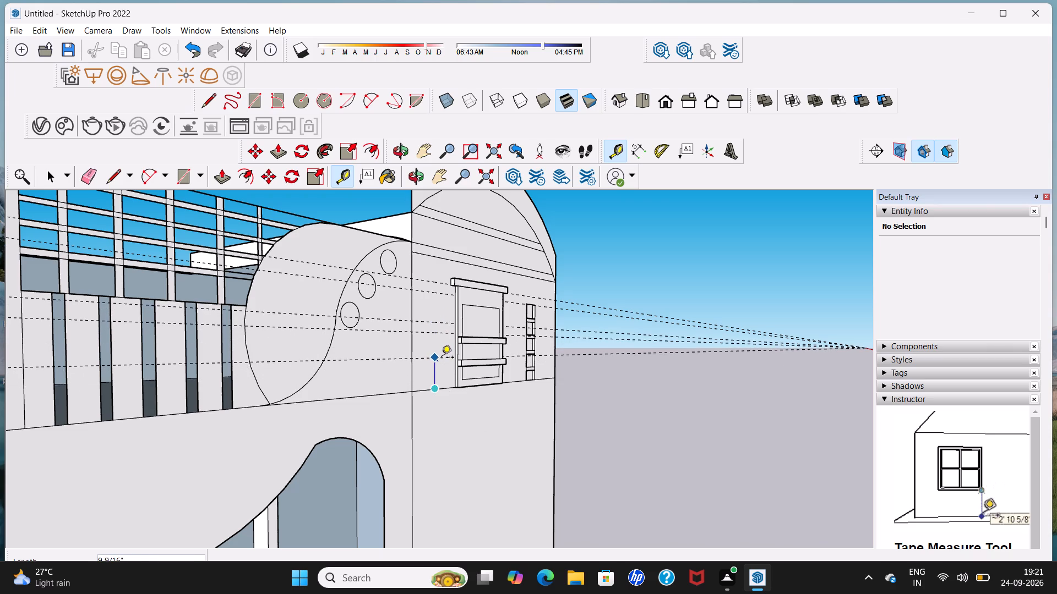
{"action": "left_click", "coordinate": [442, 358]}
{"action": "left_click", "coordinate": [437, 390]}
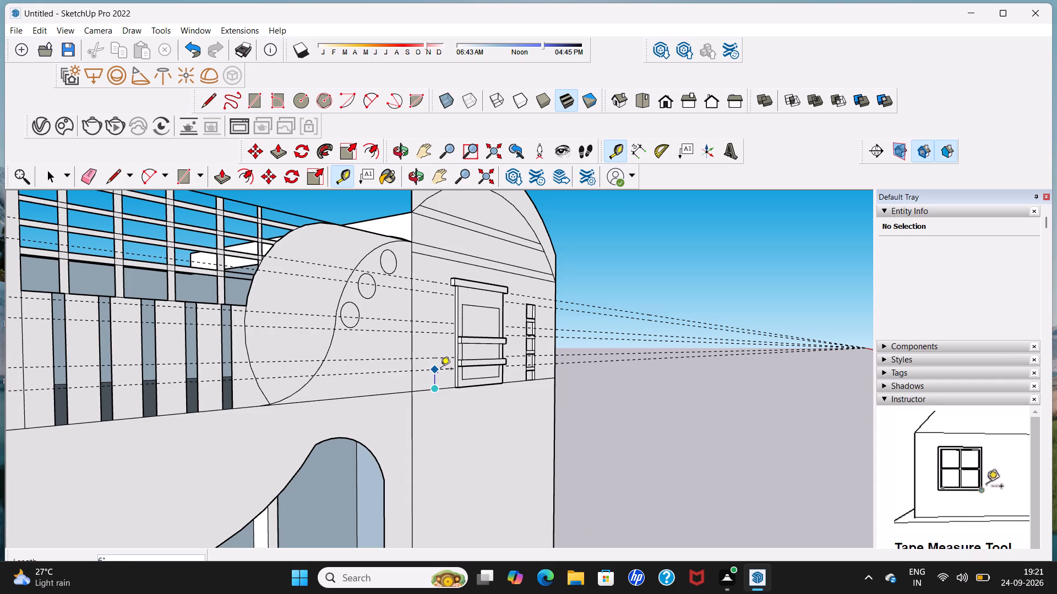
{"action": "left_click", "coordinate": [440, 369]}
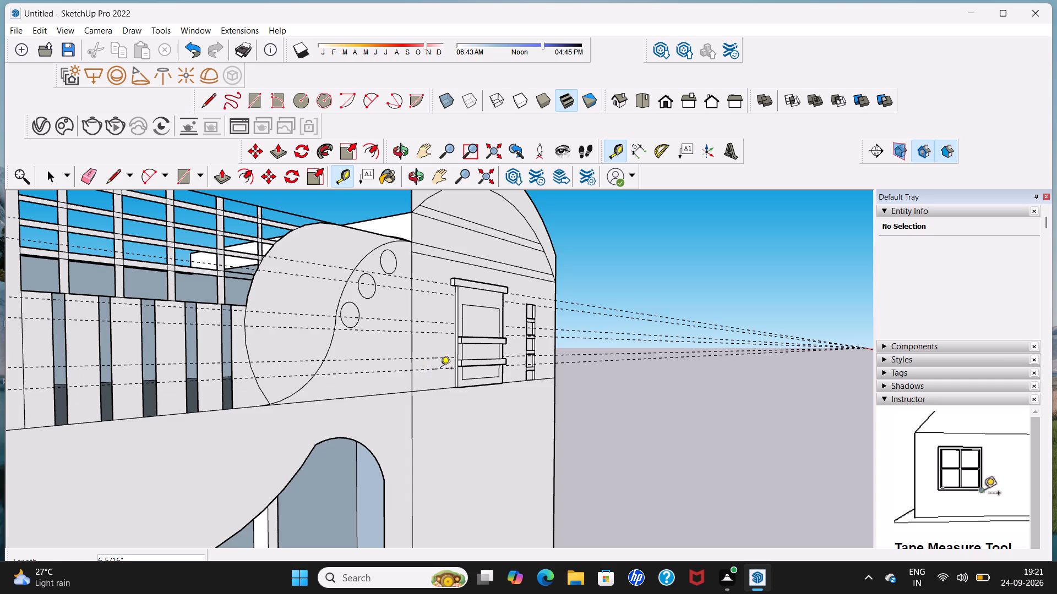
{"action": "key", "text": "space"}
Trace the top two guides with lines from the block's inner vertical edge to the window, about 1' 7" and 1' 10" long.
{"action": "middle_click_drag", "start_coordinate": [445, 362], "coordinate": [285, 355]}
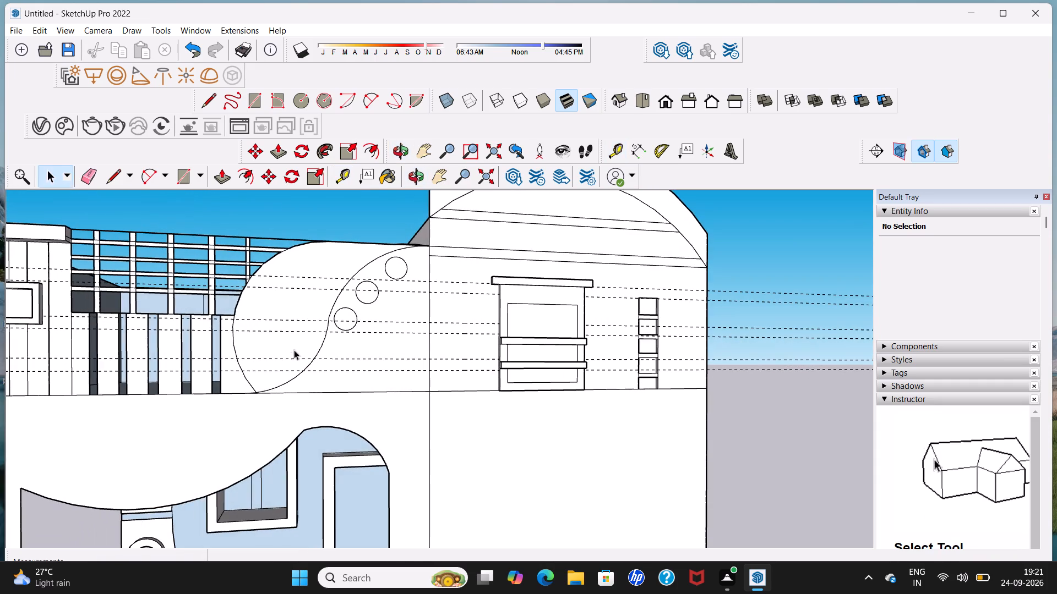
{"action": "scroll", "coordinate": [394, 335], "scroll_direction": "down", "scroll_amount": 3}
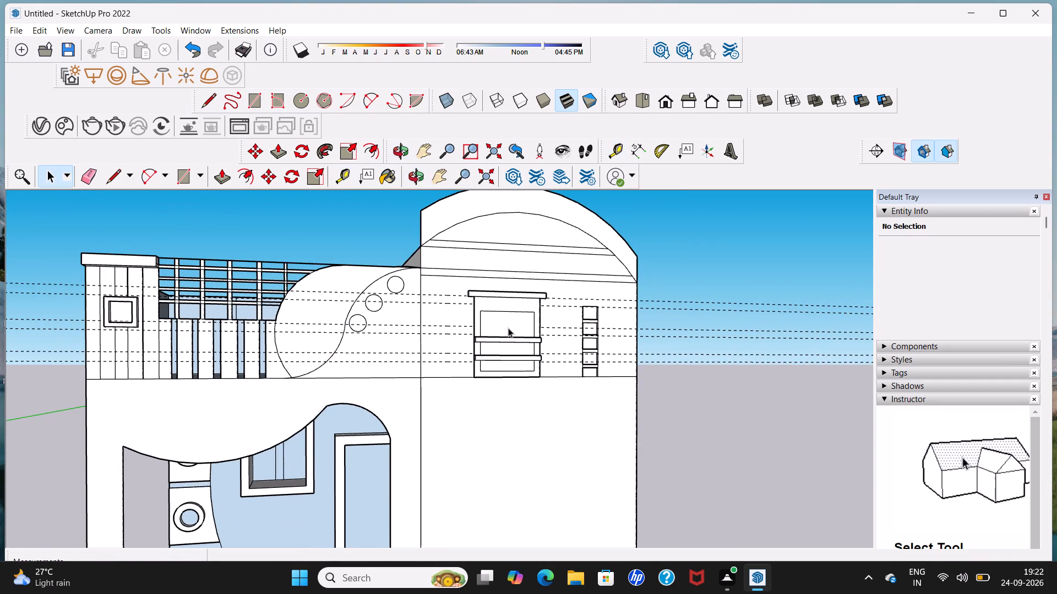
{"action": "left_click", "coordinate": [205, 100]}
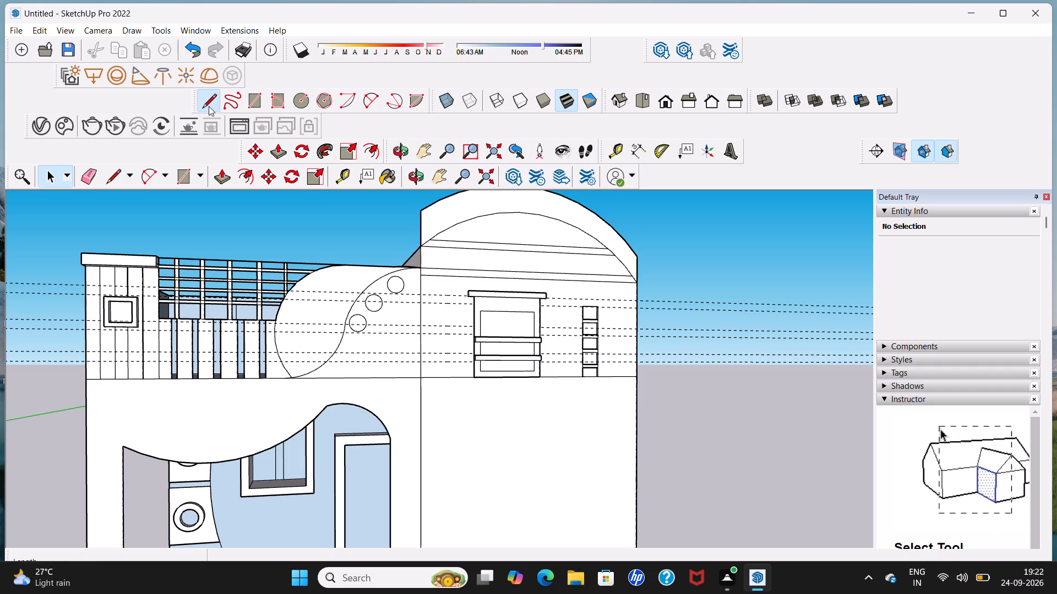
{"action": "scroll", "coordinate": [451, 305], "scroll_direction": "up", "scroll_amount": 3}
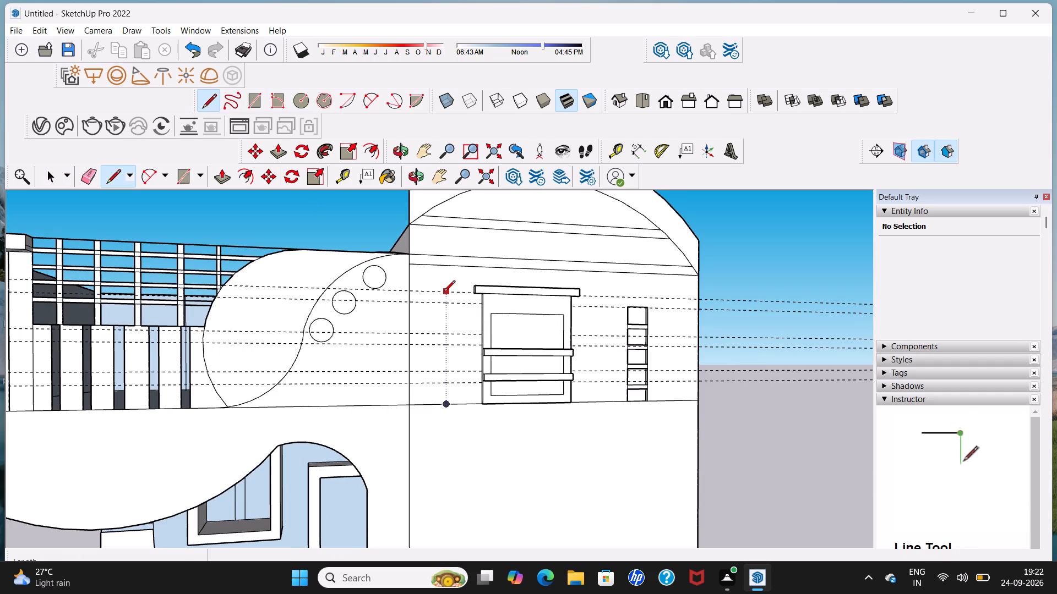
{"action": "left_click", "coordinate": [411, 291]}
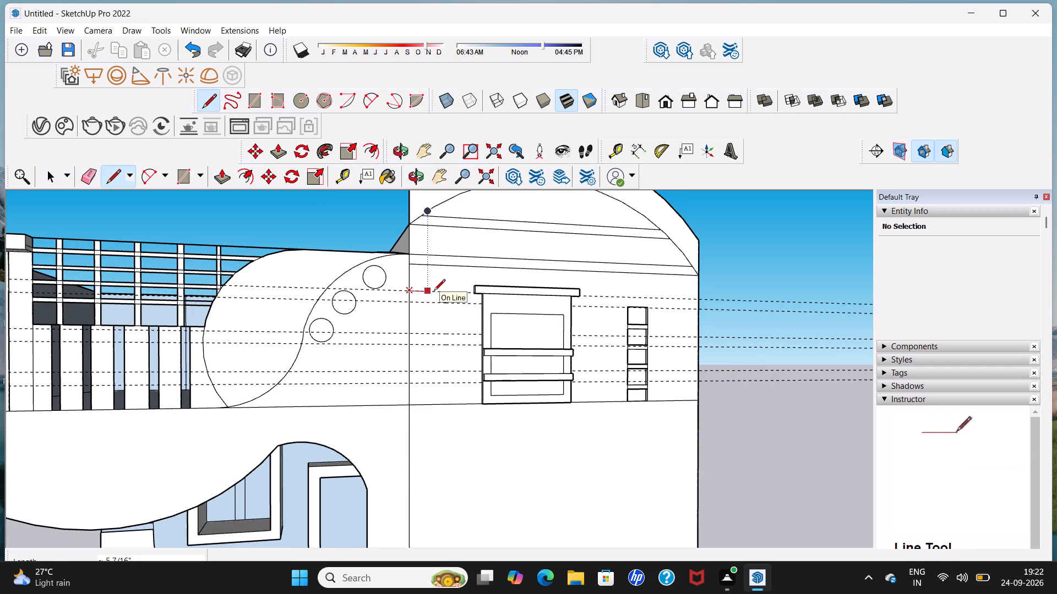
{"action": "middle_click_drag", "start_coordinate": [434, 291], "coordinate": [546, 285]}
{"action": "scroll", "coordinate": [531, 296], "scroll_direction": "up", "scroll_amount": 10}
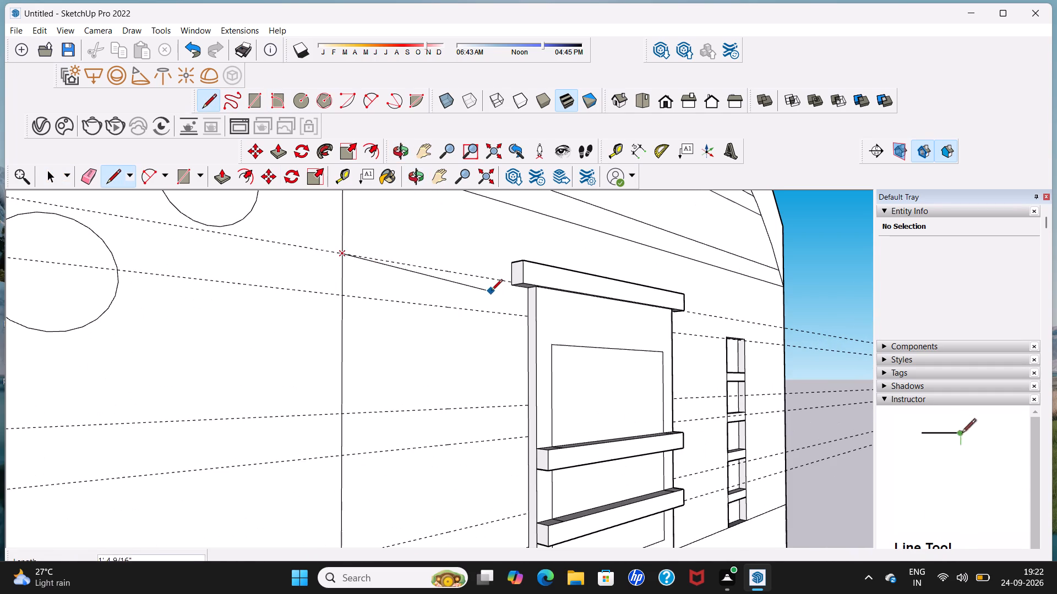
{"action": "left_click", "coordinate": [511, 276]}
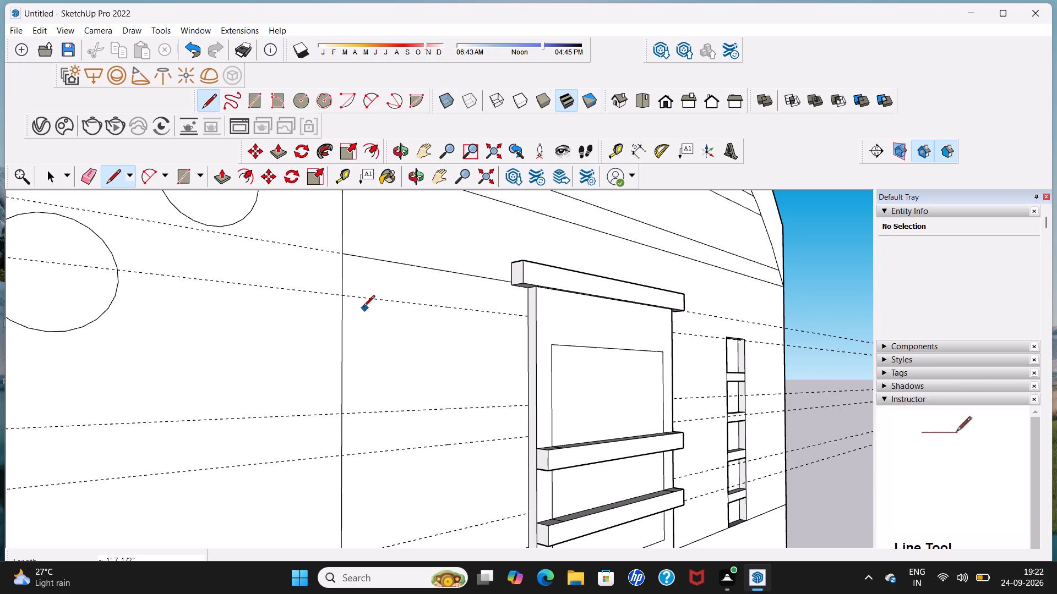
{"action": "left_click", "coordinate": [343, 298]}
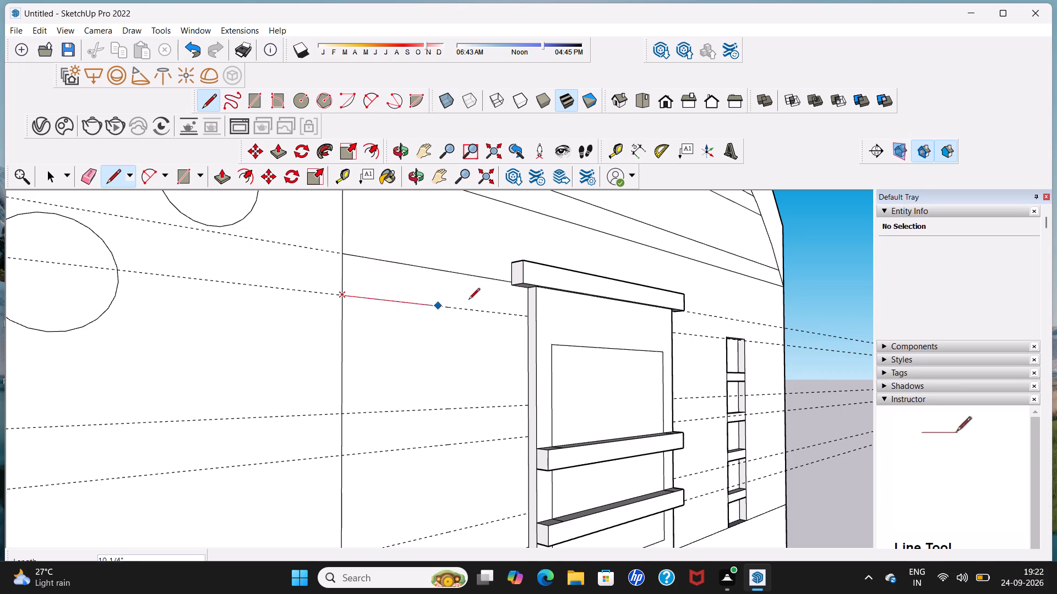
{"action": "left_click", "coordinate": [530, 316]}
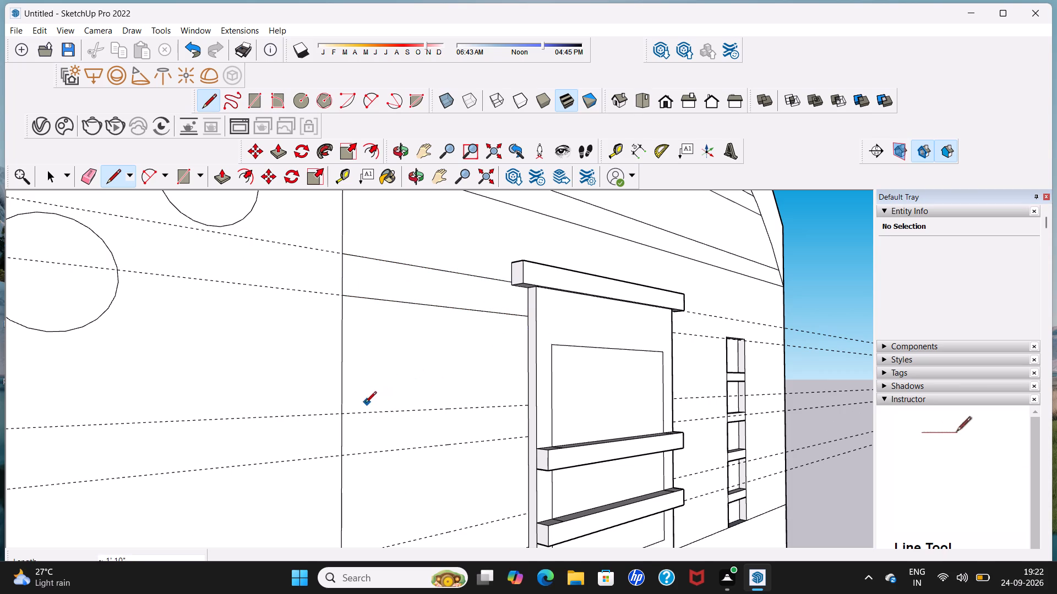
Trace the middle two guides with lines about 1' 10" long from the block's inner vertical edge to the window frame.
{"action": "left_click", "coordinate": [342, 414]}
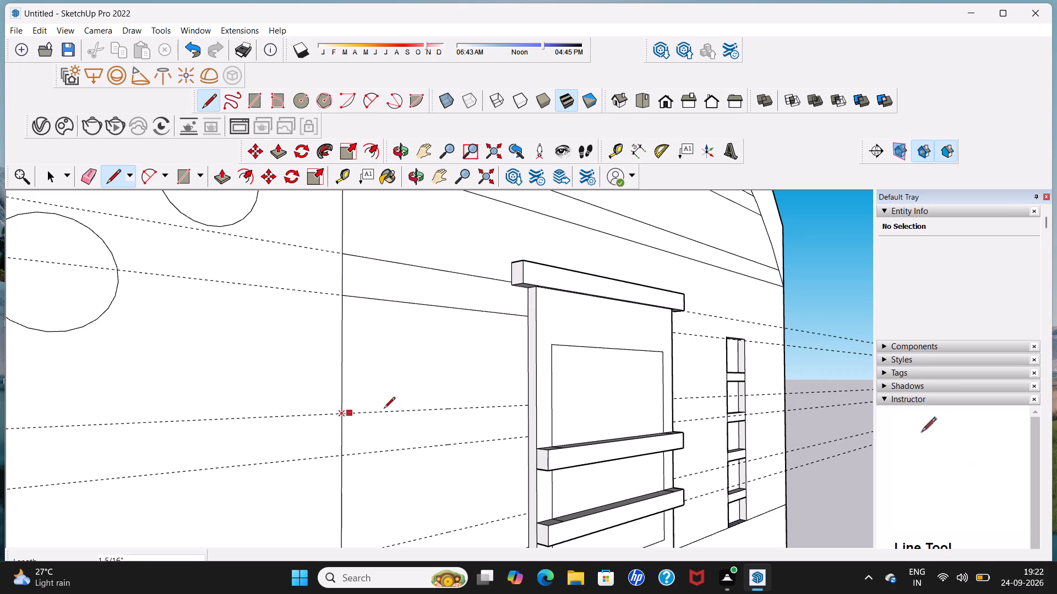
{"action": "left_click", "coordinate": [526, 401]}
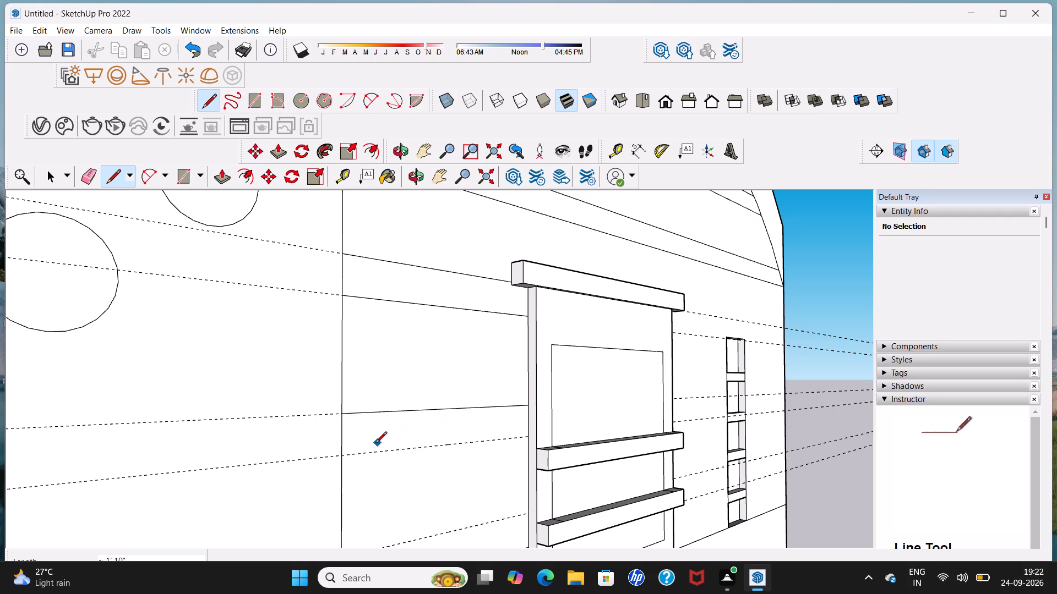
{"action": "left_click", "coordinate": [341, 456]}
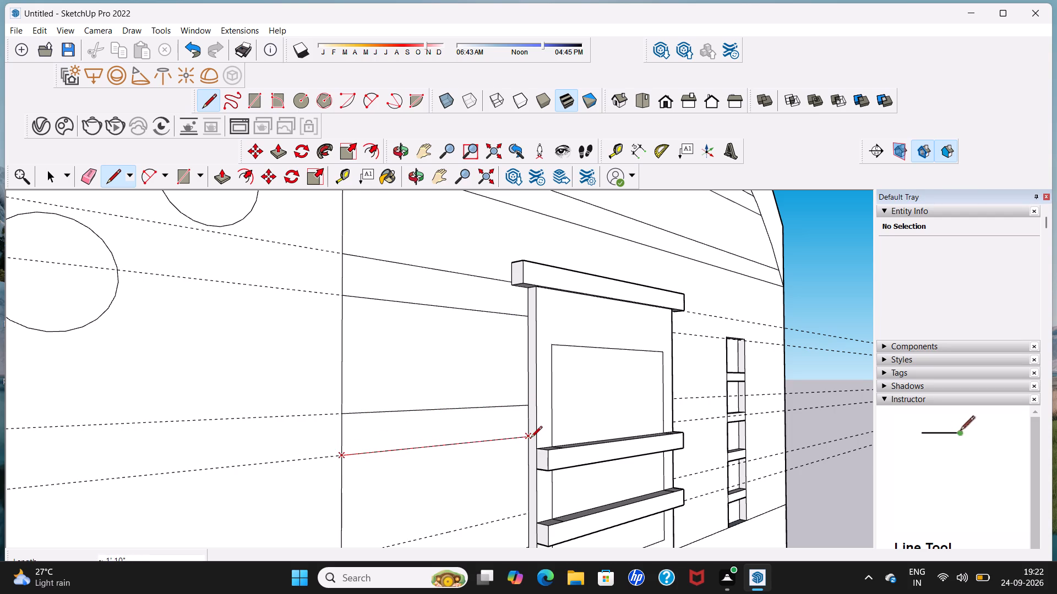
{"action": "left_click", "coordinate": [531, 438]}
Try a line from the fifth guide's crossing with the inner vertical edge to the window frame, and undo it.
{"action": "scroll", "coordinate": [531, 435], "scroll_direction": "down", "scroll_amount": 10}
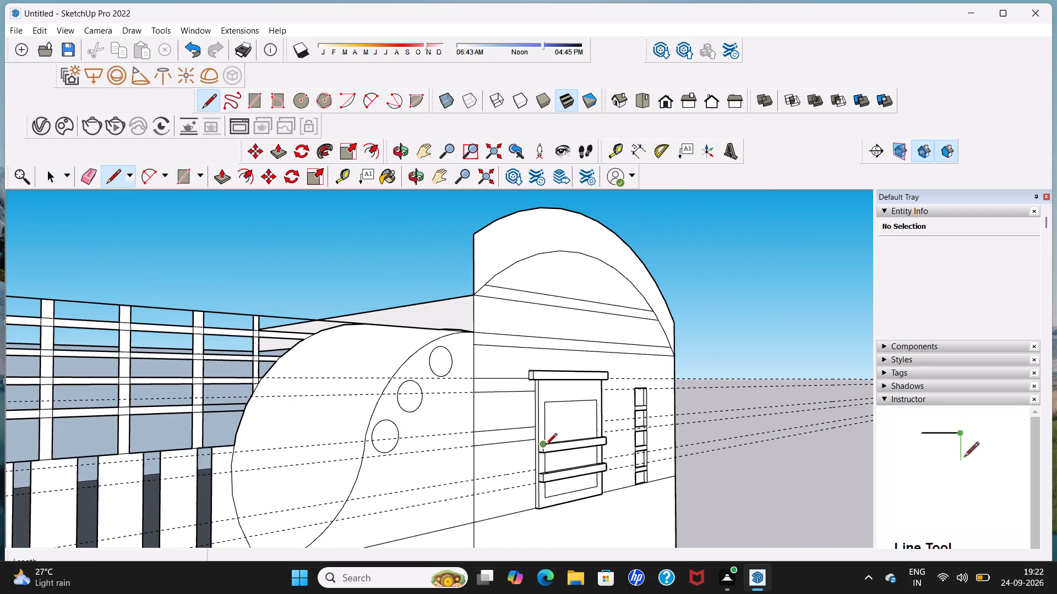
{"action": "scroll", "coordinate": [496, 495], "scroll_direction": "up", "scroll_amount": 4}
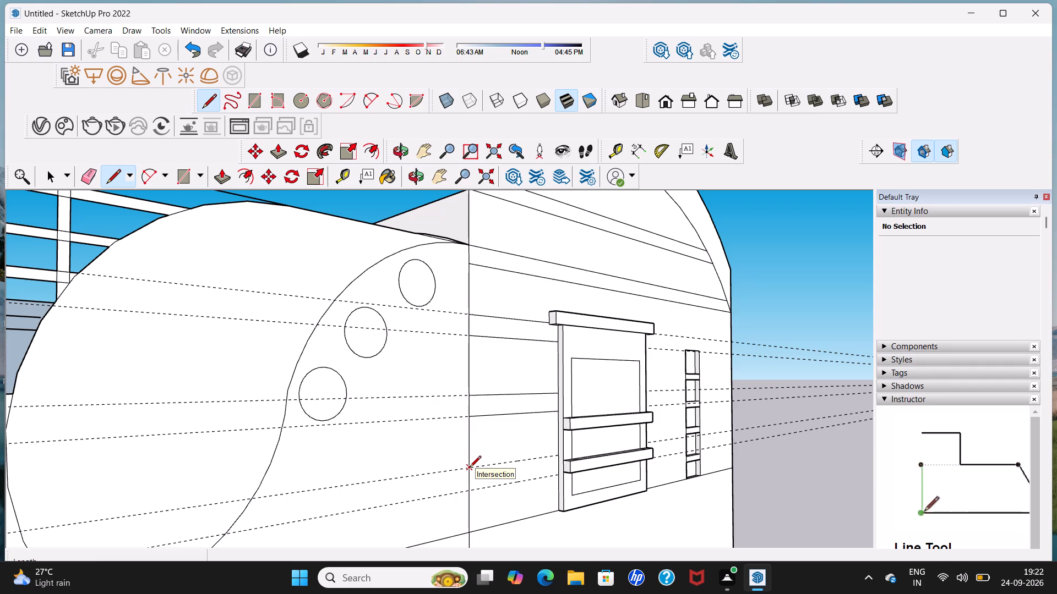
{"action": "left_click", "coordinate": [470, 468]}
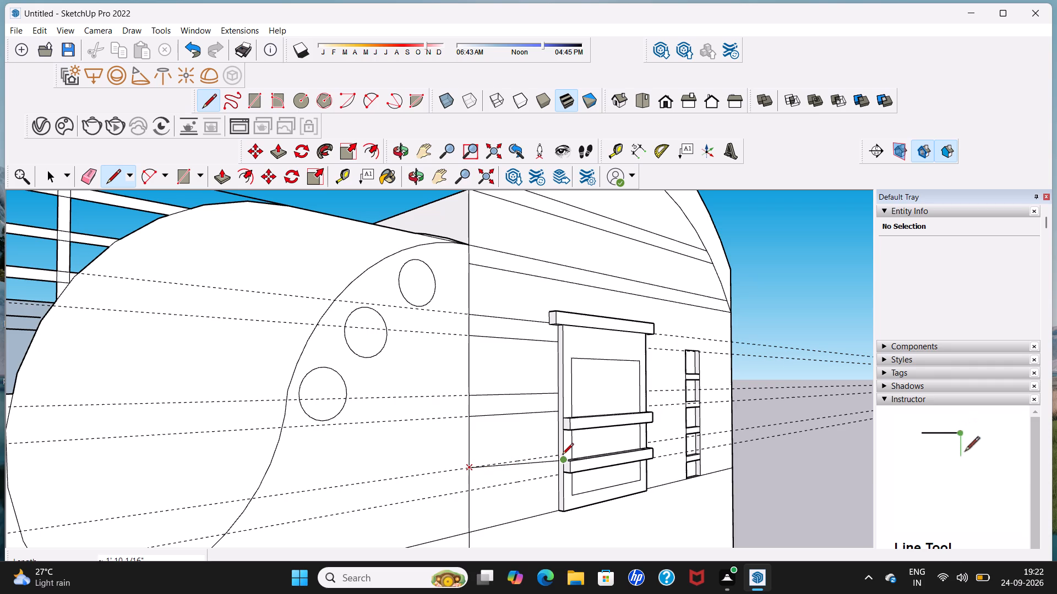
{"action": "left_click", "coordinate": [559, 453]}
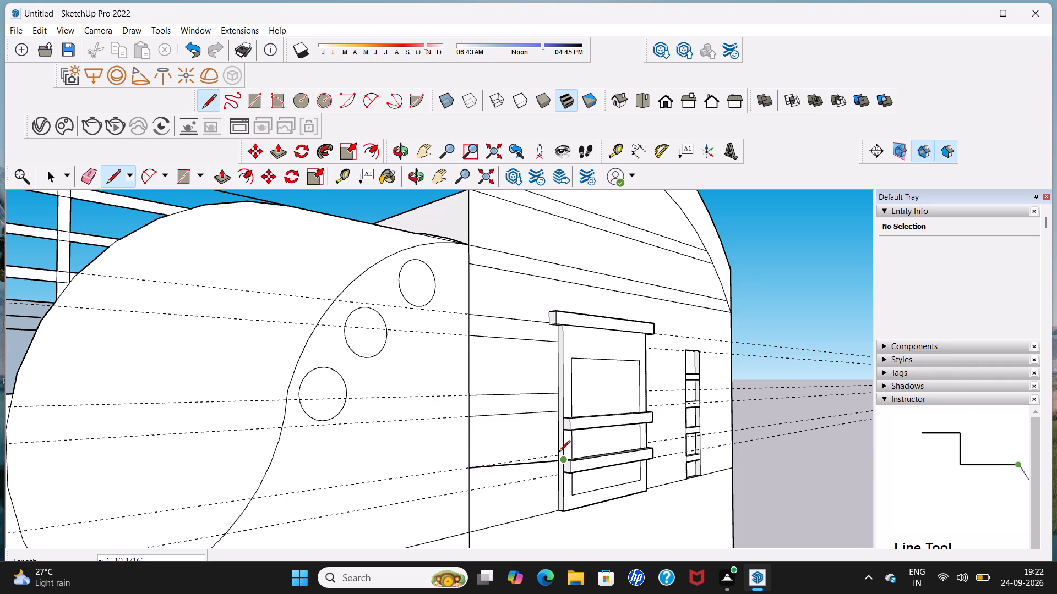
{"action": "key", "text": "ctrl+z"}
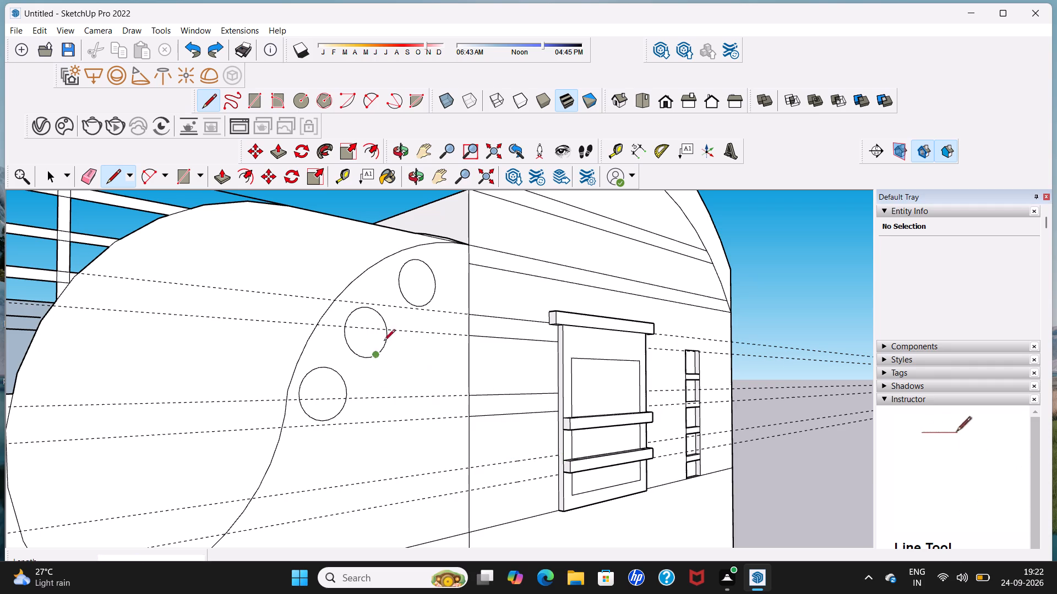
Trace the two lowest guides with lines from the block's inner vertical edge to the window frame, the upper one about 1' 10" long.
{"action": "left_click", "coordinate": [208, 105]}
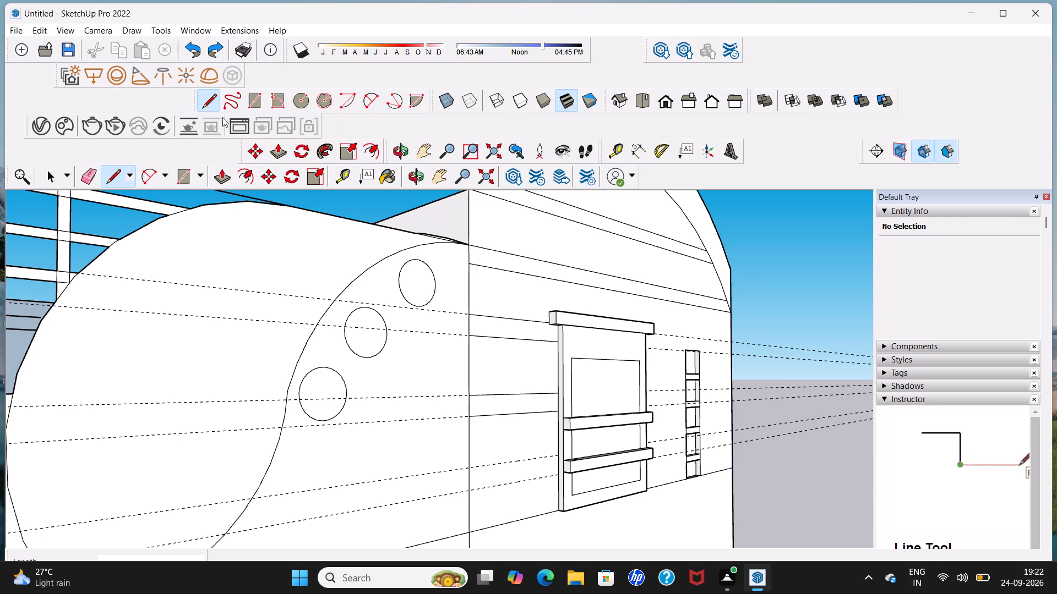
{"action": "left_click", "coordinate": [470, 470]}
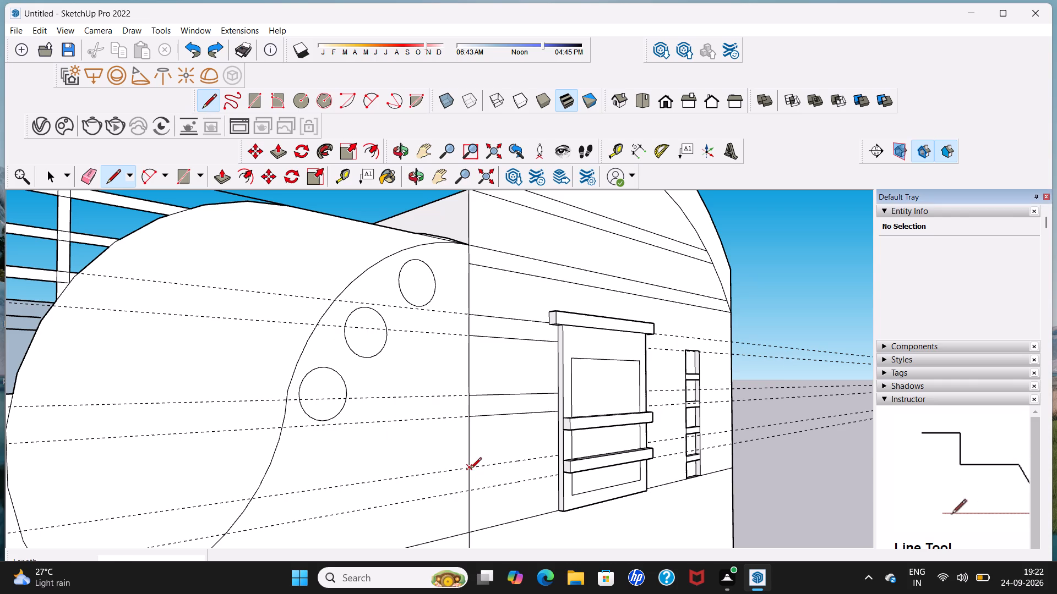
{"action": "scroll", "coordinate": [559, 463], "scroll_direction": "up", "scroll_amount": 4}
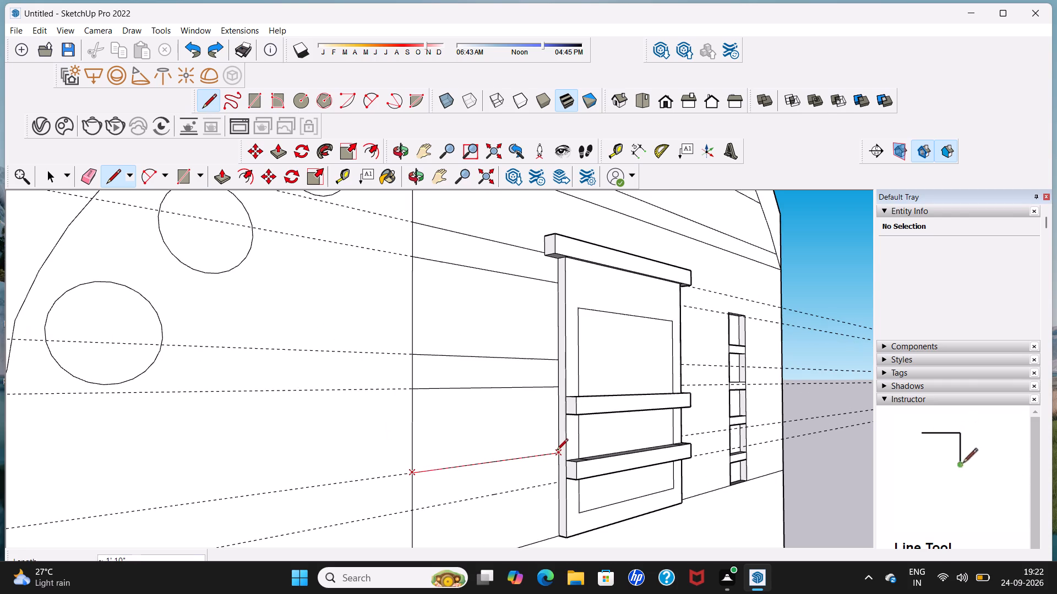
{"action": "left_click", "coordinate": [558, 449]}
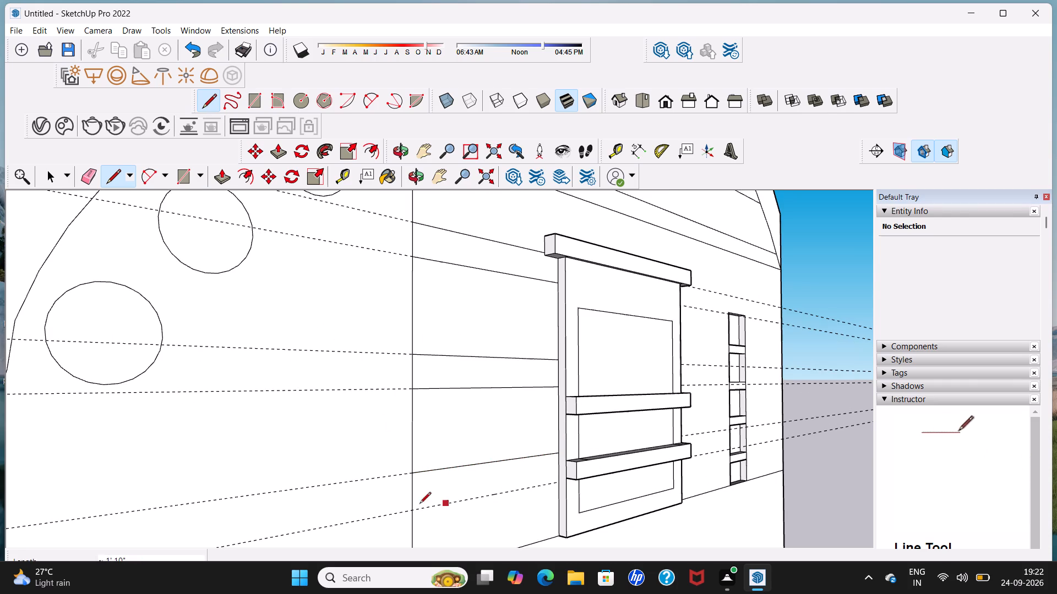
{"action": "left_click", "coordinate": [415, 509]}
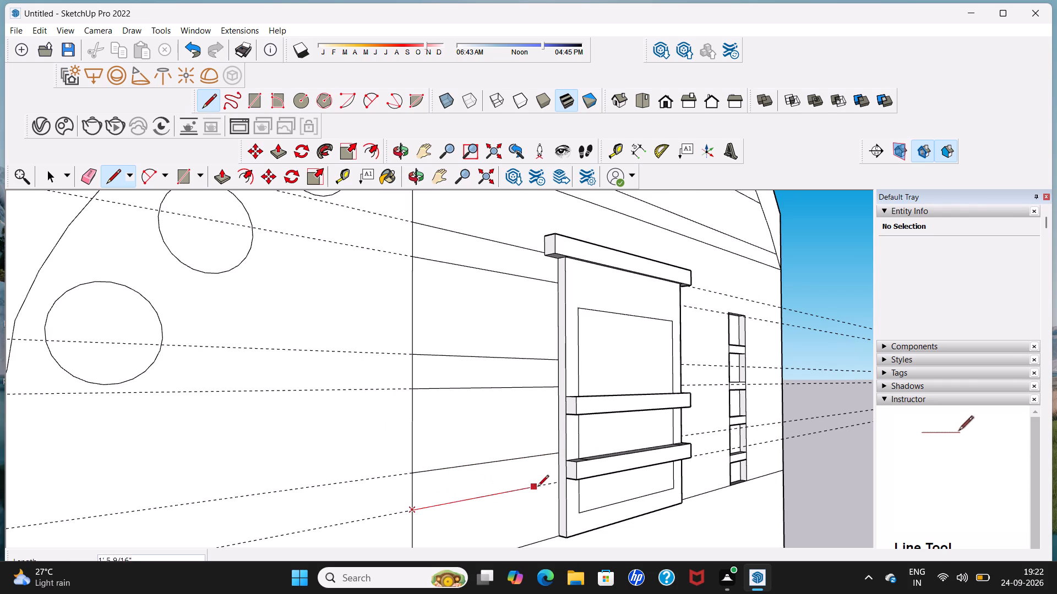
{"action": "left_click", "coordinate": [558, 484]}
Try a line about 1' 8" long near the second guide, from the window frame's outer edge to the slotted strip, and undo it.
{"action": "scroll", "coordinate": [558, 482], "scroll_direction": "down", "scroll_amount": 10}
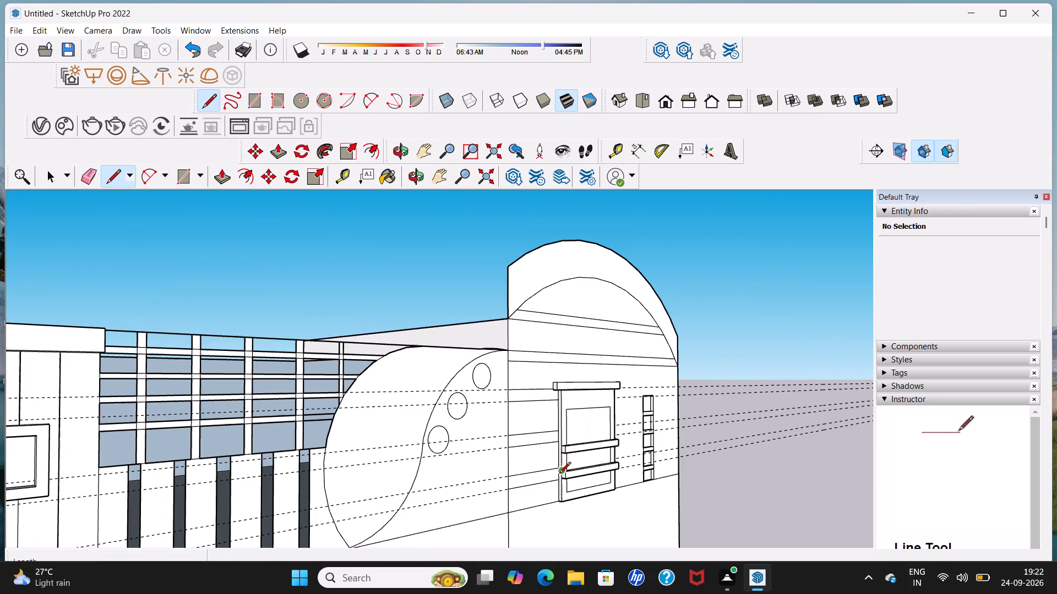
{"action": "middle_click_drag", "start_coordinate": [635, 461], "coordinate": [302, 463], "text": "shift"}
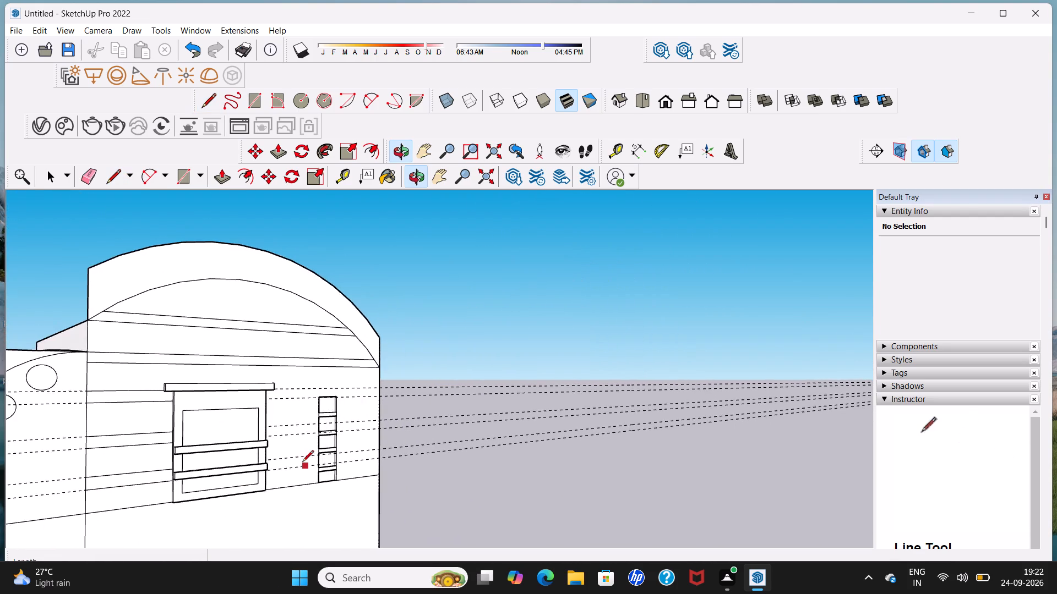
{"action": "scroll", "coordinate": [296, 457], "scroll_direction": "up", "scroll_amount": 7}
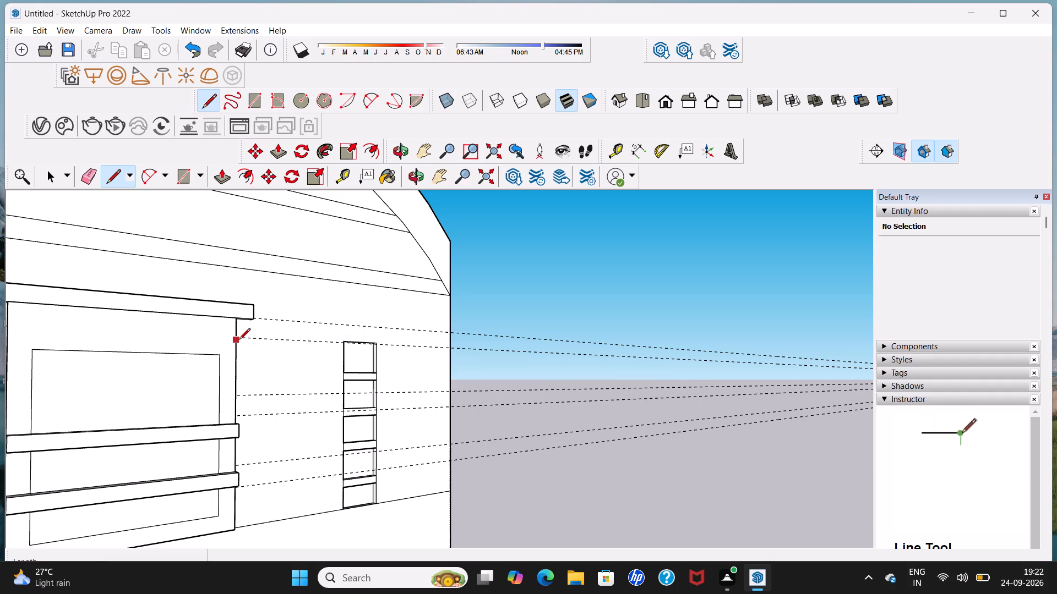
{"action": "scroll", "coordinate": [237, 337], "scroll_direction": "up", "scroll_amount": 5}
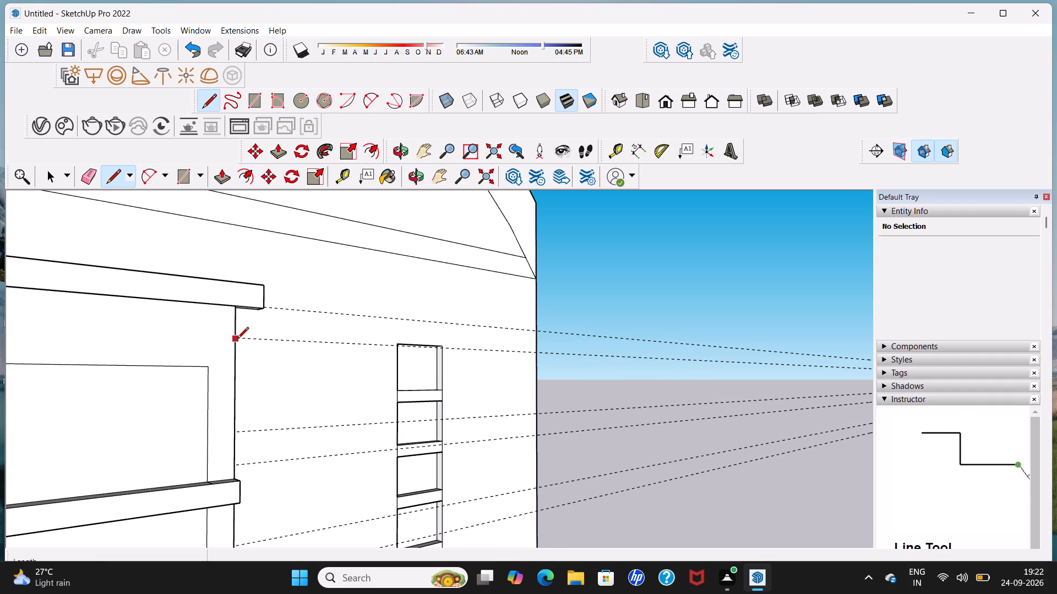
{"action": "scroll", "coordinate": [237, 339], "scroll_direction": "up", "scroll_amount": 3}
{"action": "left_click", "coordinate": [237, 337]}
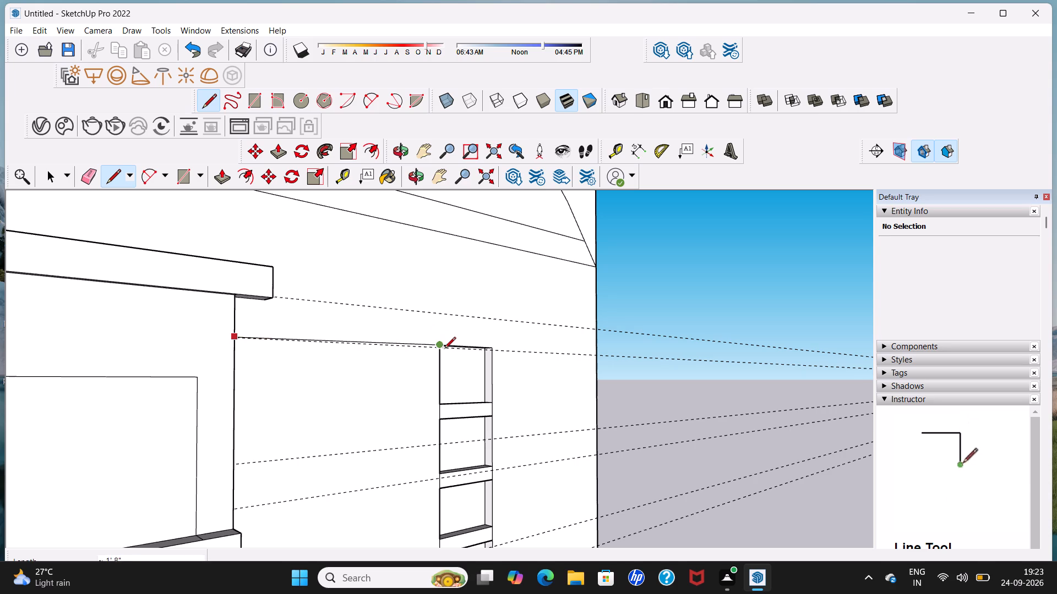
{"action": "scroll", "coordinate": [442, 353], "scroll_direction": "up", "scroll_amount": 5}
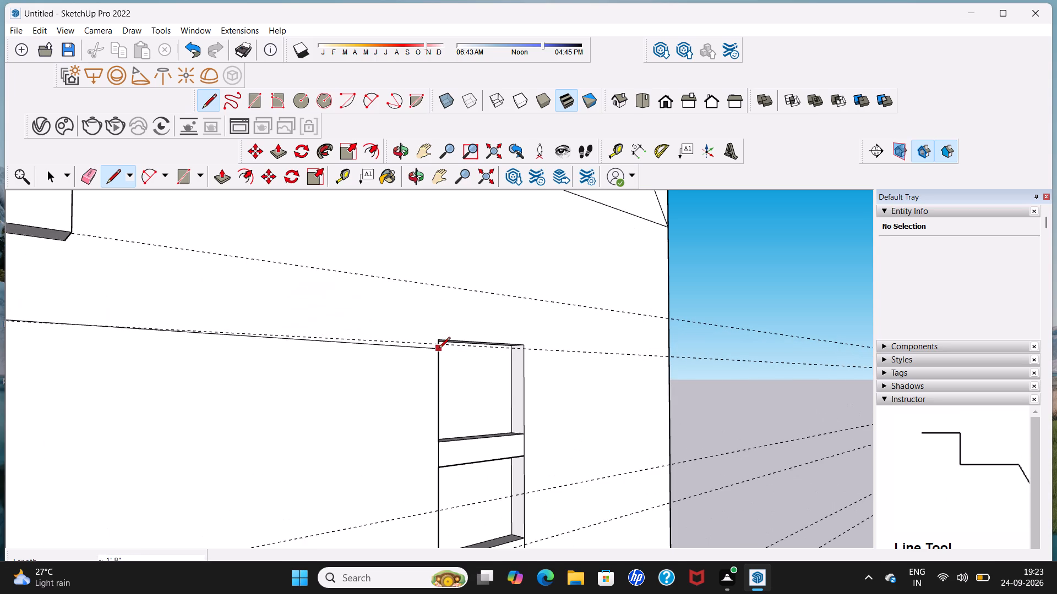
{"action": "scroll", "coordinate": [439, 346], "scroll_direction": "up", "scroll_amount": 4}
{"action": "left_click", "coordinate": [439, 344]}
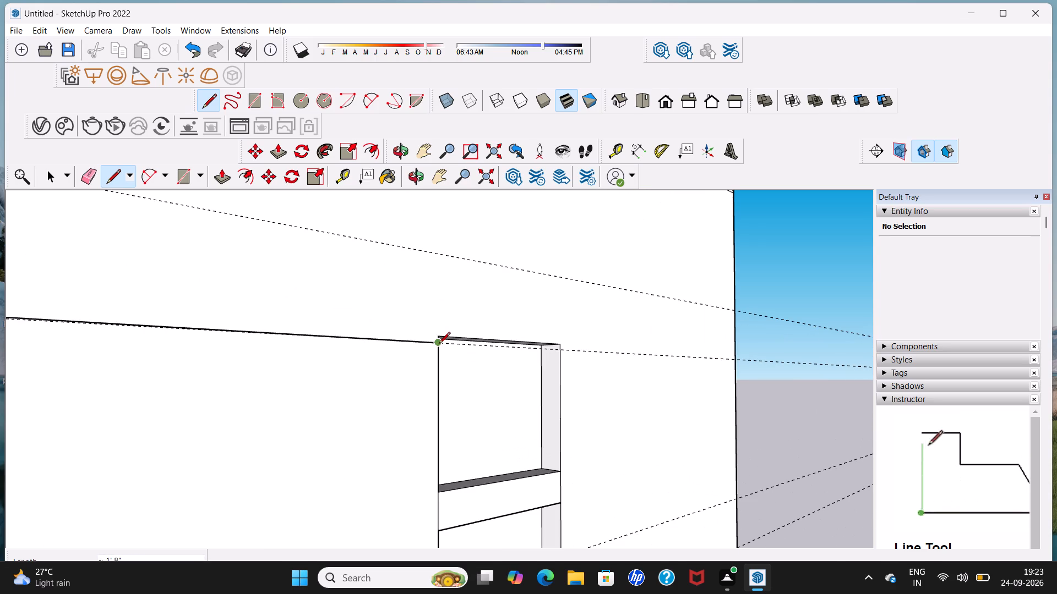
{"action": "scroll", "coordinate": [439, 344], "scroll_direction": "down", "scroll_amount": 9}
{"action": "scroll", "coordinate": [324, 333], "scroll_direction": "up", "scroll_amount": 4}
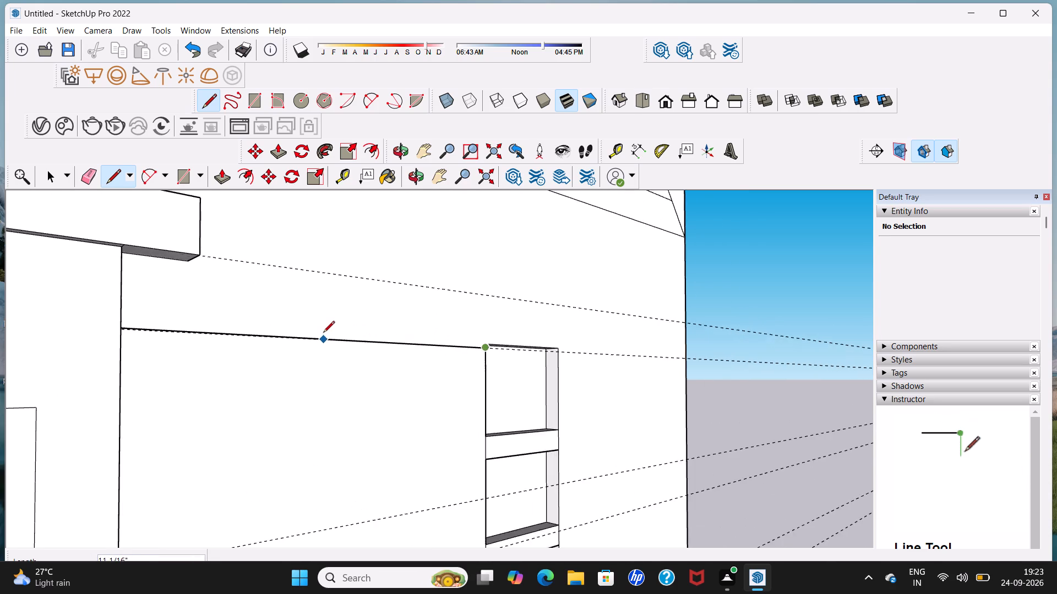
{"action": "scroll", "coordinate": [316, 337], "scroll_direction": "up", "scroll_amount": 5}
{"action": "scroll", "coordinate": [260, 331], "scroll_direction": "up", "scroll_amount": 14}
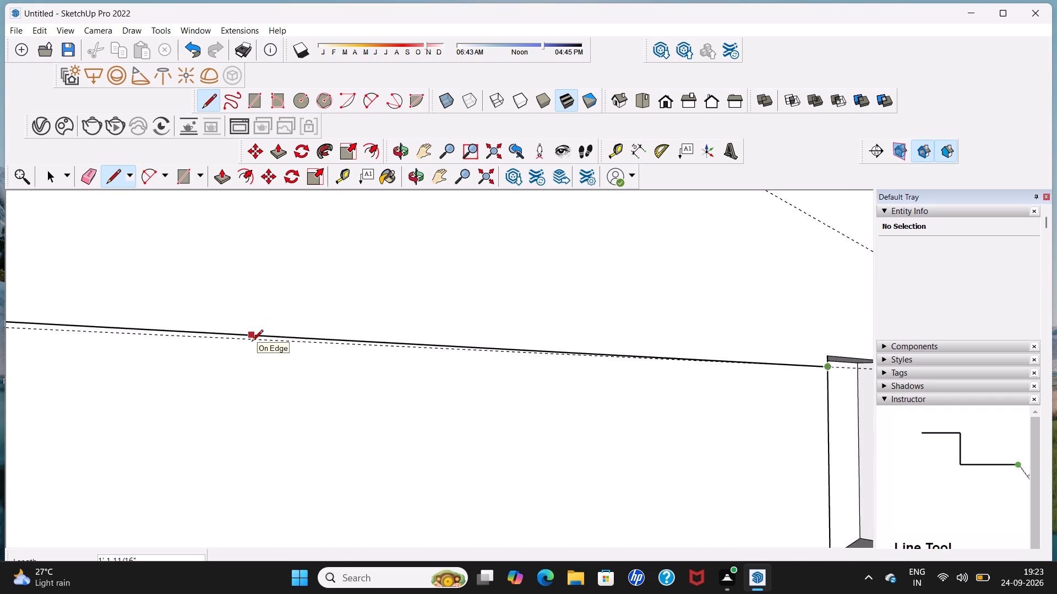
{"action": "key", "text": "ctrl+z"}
Trace the second guide with a line about 1' 8" long from the window frame's outer edge to the slotted strip's near edge.
{"action": "scroll", "coordinate": [252, 342], "scroll_direction": "down", "scroll_amount": 15}
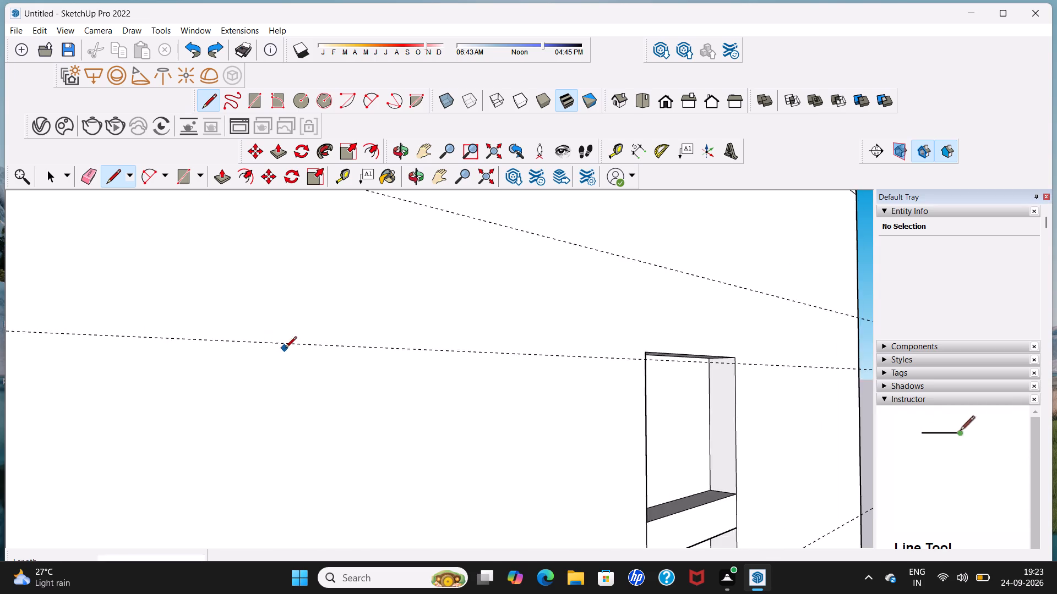
{"action": "scroll", "coordinate": [285, 349], "scroll_direction": "down", "scroll_amount": 9}
{"action": "middle_click_drag", "start_coordinate": [326, 343], "coordinate": [222, 356]}
{"action": "scroll", "coordinate": [222, 356], "scroll_direction": "up", "scroll_amount": 2}
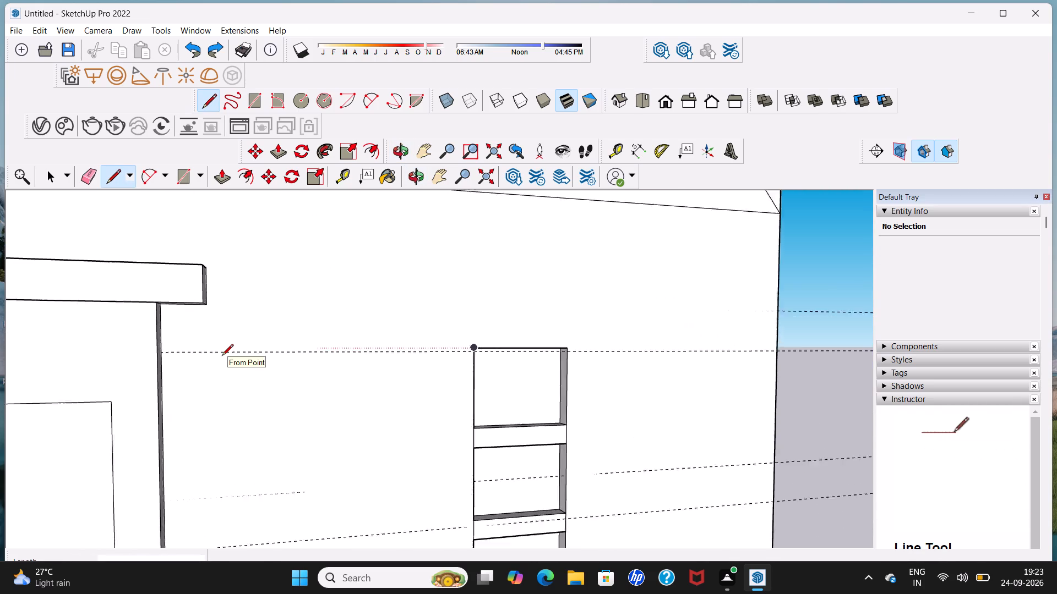
{"action": "scroll", "coordinate": [222, 356], "scroll_direction": "up", "scroll_amount": 3}
{"action": "middle_click_drag", "start_coordinate": [144, 354], "coordinate": [95, 383]}
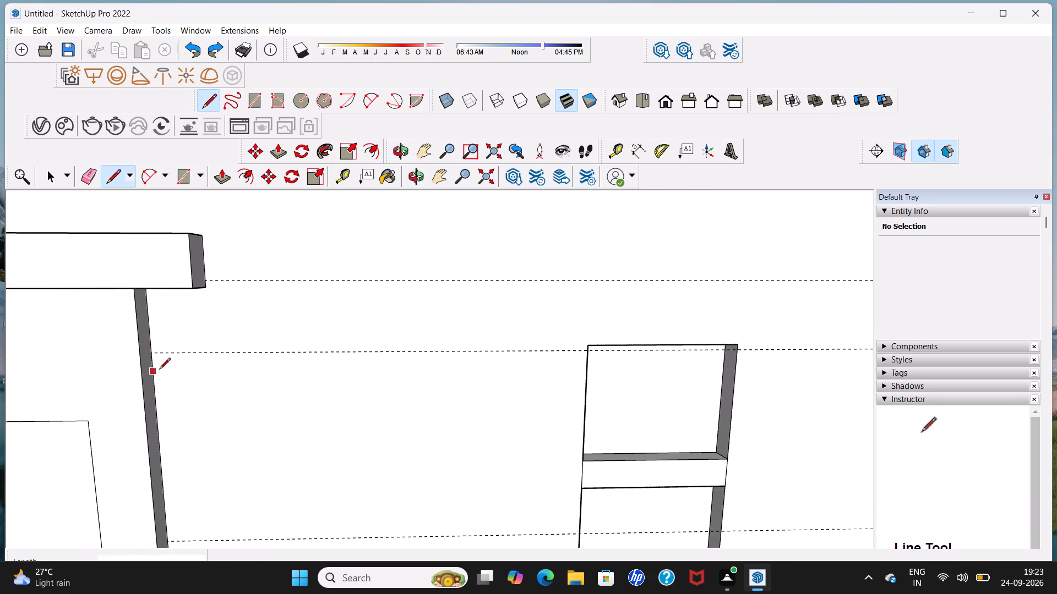
{"action": "scroll", "coordinate": [164, 367], "scroll_direction": "up", "scroll_amount": 3}
{"action": "middle_click_drag", "start_coordinate": [168, 354], "coordinate": [117, 375]}
{"action": "scroll", "coordinate": [152, 360], "scroll_direction": "up", "scroll_amount": 4}
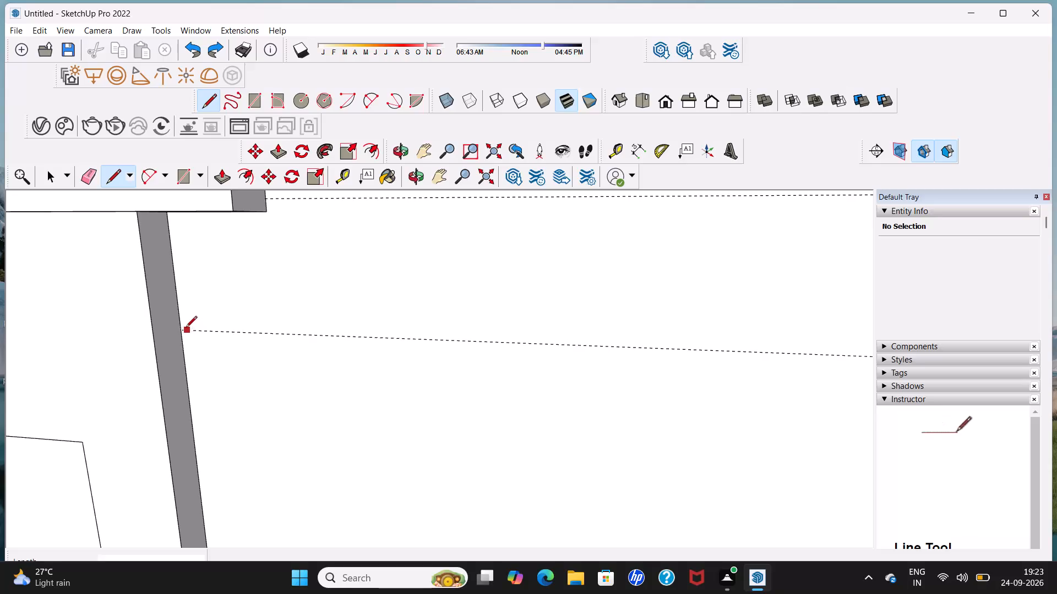
{"action": "left_click", "coordinate": [182, 331]}
{"action": "scroll", "coordinate": [341, 336], "scroll_direction": "down", "scroll_amount": 14}
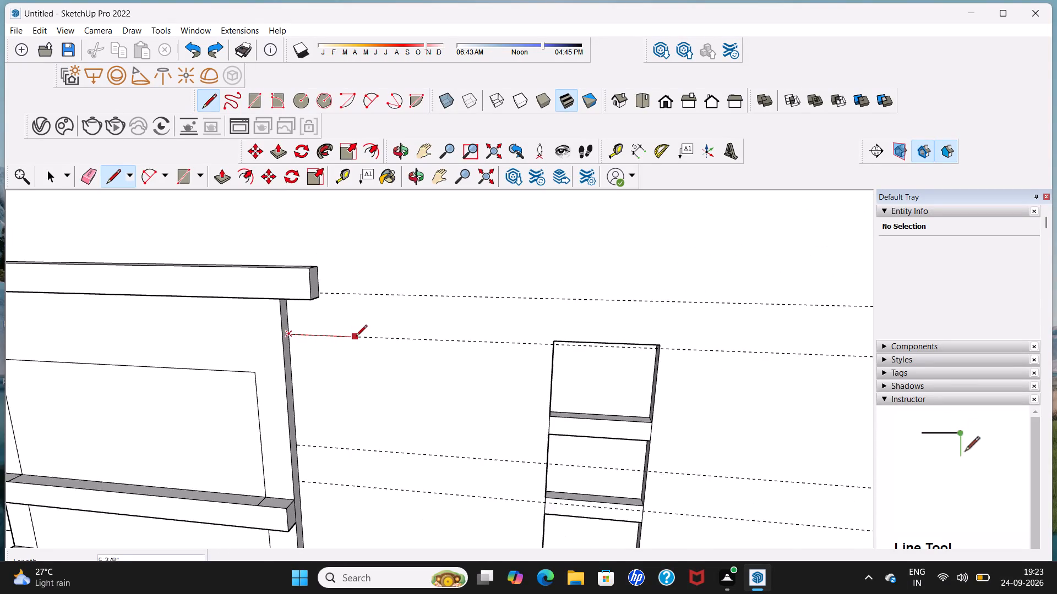
{"action": "scroll", "coordinate": [356, 337], "scroll_direction": "down", "scroll_amount": 2}
{"action": "scroll", "coordinate": [484, 338], "scroll_direction": "up", "scroll_amount": 7}
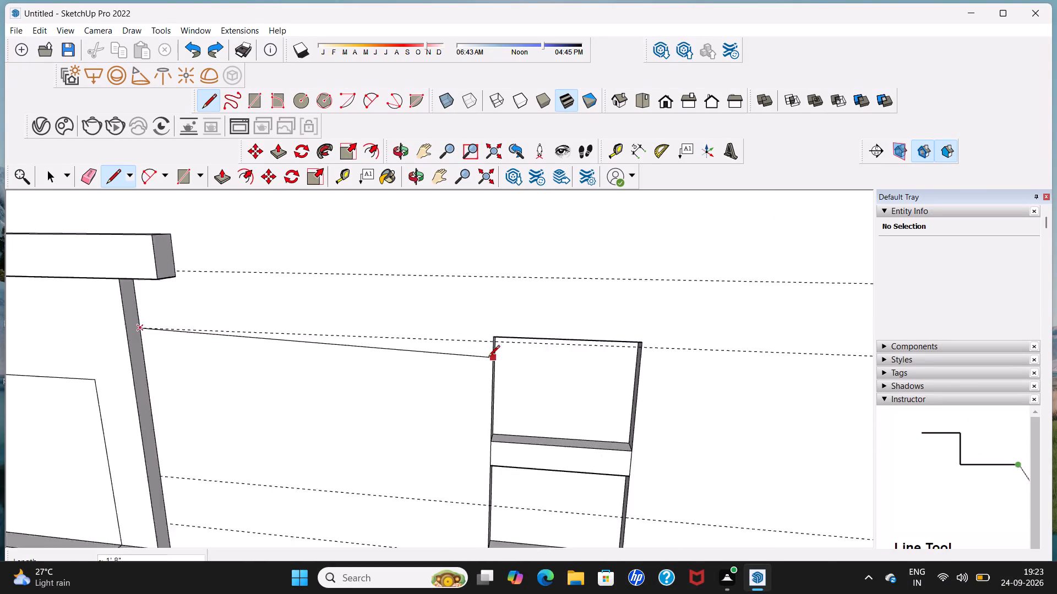
{"action": "scroll", "coordinate": [488, 358], "scroll_direction": "up", "scroll_amount": 6}
{"action": "middle_click_drag", "start_coordinate": [493, 337], "coordinate": [498, 336]}
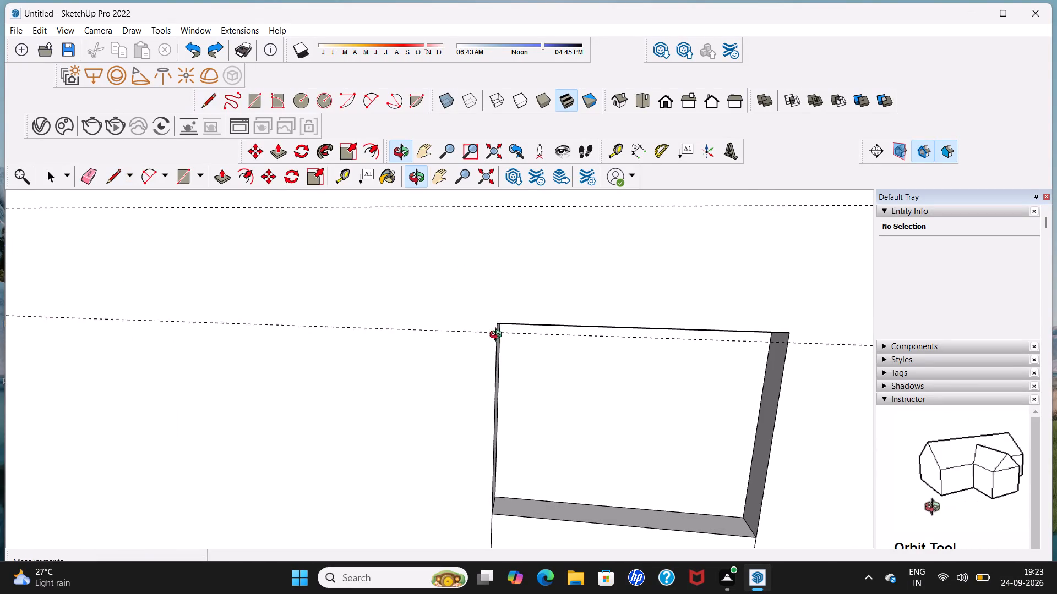
{"action": "middle_click_drag", "start_coordinate": [498, 336], "coordinate": [628, 319]}
{"action": "middle_click_drag", "start_coordinate": [465, 349], "coordinate": [541, 337]}
{"action": "scroll", "coordinate": [516, 325], "scroll_direction": "up", "scroll_amount": 4}
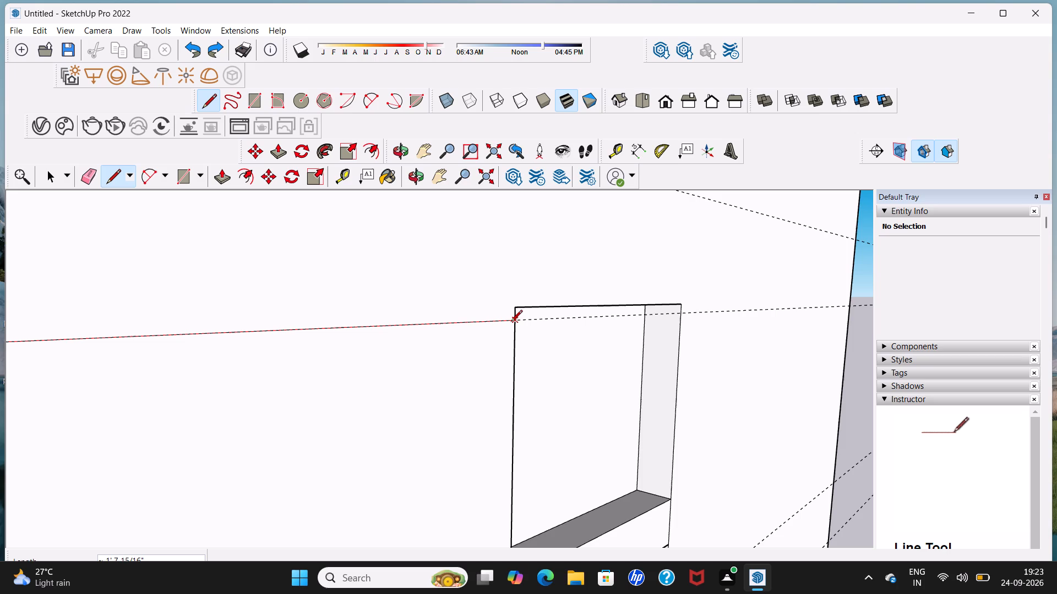
{"action": "left_click", "coordinate": [514, 321]}
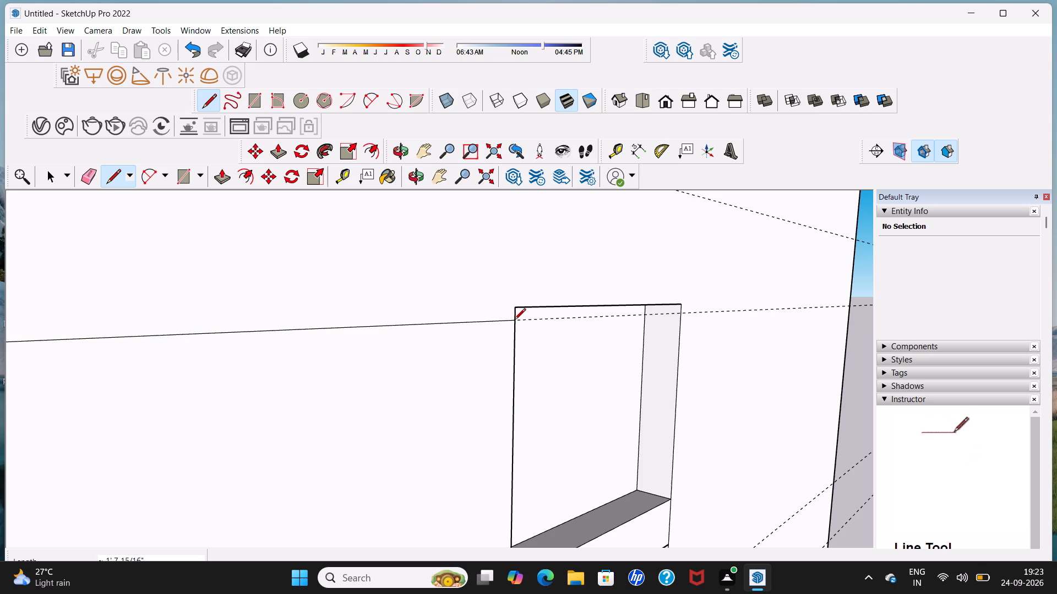
Trace the top guide with a line about 3' 7" long from the window's top ledge to the block's outer vertical edge.
{"action": "middle_click_drag", "start_coordinate": [502, 344], "coordinate": [346, 360]}
{"action": "scroll", "coordinate": [344, 344], "scroll_direction": "down", "scroll_amount": 14}
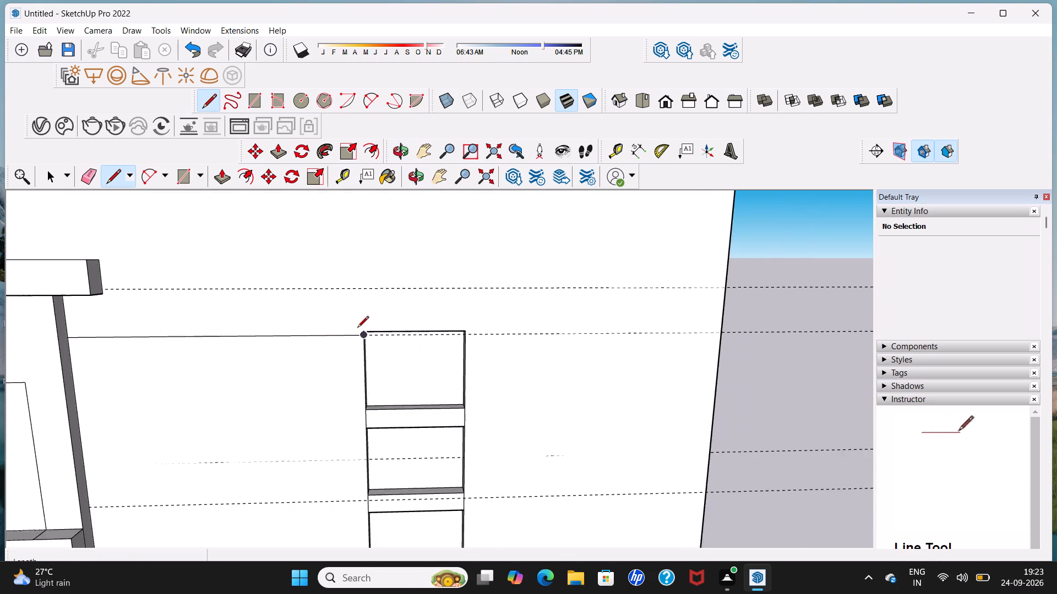
{"action": "scroll", "coordinate": [357, 328], "scroll_direction": "down", "scroll_amount": 6}
{"action": "middle_click_drag", "start_coordinate": [252, 306], "coordinate": [187, 327]}
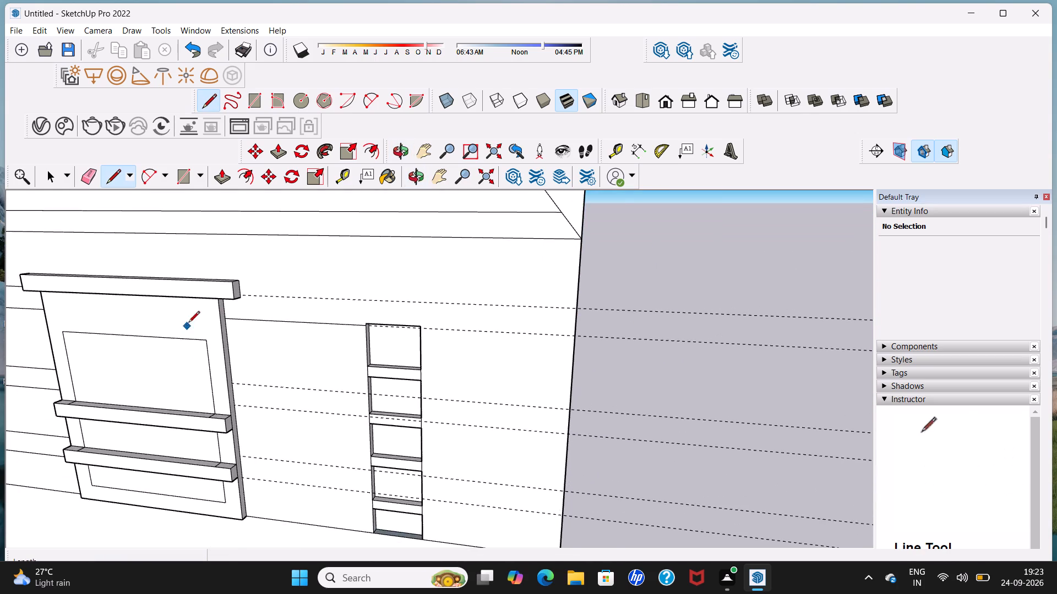
{"action": "scroll", "coordinate": [265, 300], "scroll_direction": "up", "scroll_amount": 3}
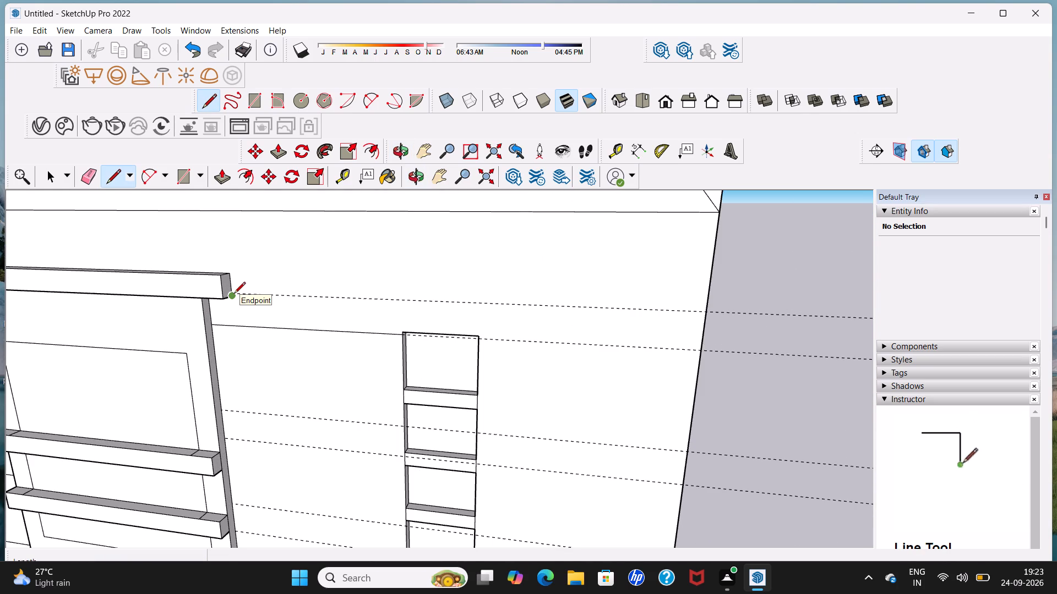
{"action": "scroll", "coordinate": [234, 294], "scroll_direction": "up", "scroll_amount": 6}
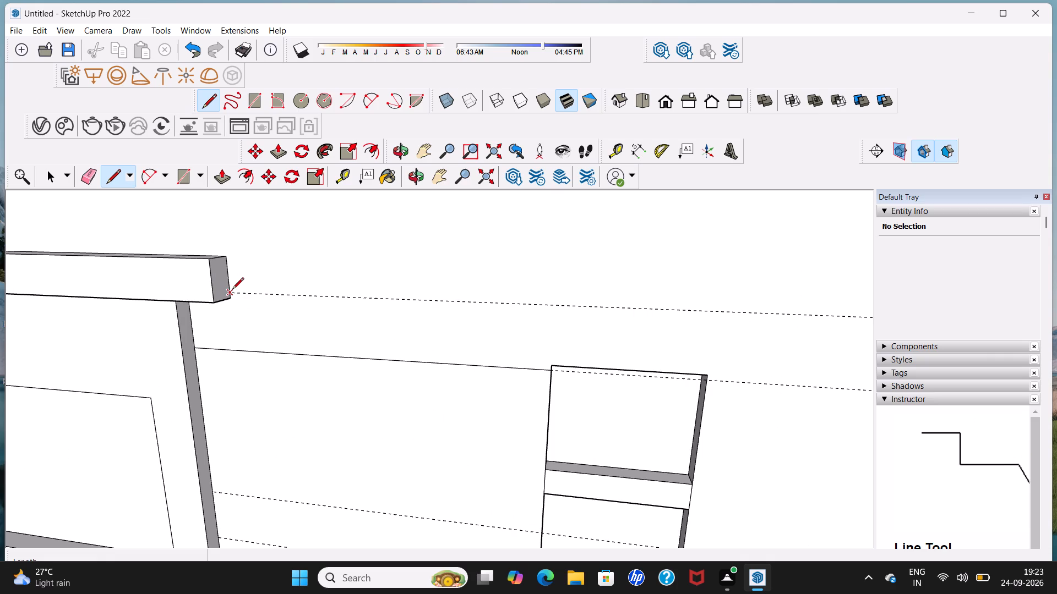
{"action": "left_click", "coordinate": [232, 290]}
{"action": "scroll", "coordinate": [453, 296], "scroll_direction": "down", "scroll_amount": 15}
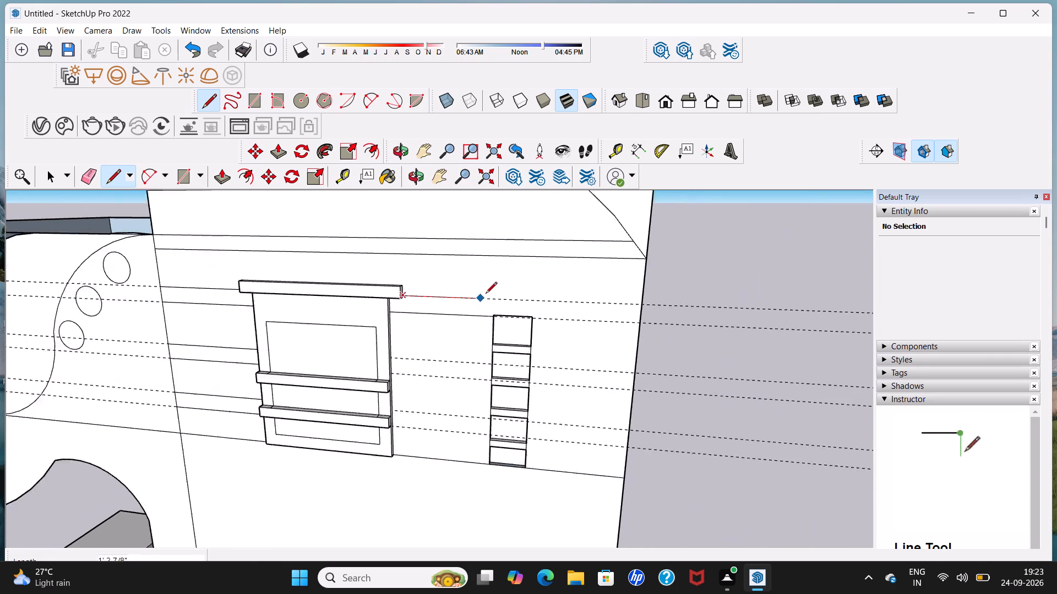
{"action": "scroll", "coordinate": [486, 294], "scroll_direction": "down", "scroll_amount": 1}
{"action": "left_click", "coordinate": [612, 299]}
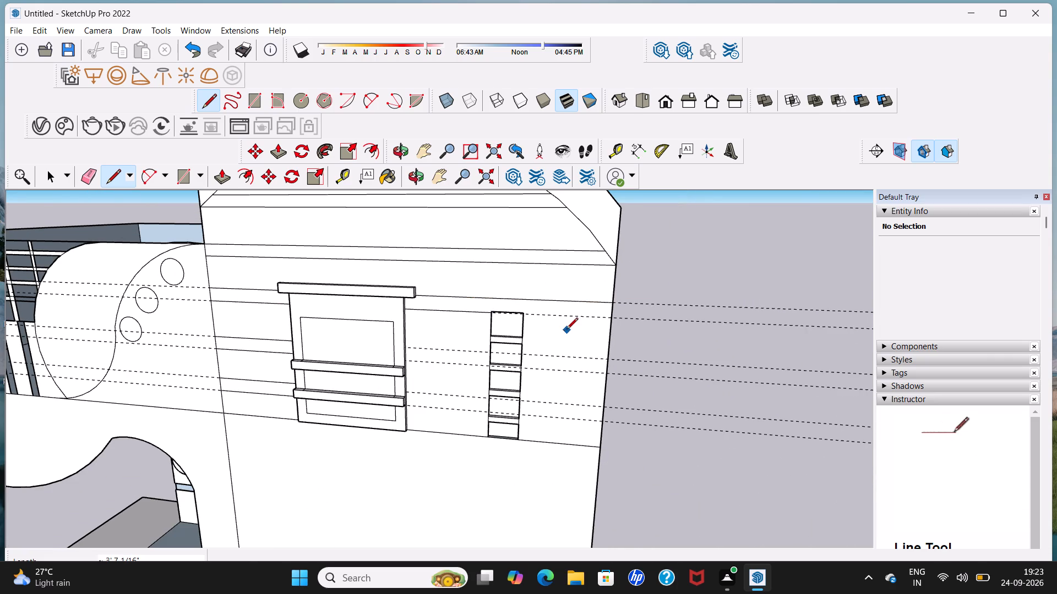
Trace the second guide with a line about 1' 7" long from the block's outer vertical edge to the slotted strip's far edge.
{"action": "scroll", "coordinate": [563, 328], "scroll_direction": "up", "scroll_amount": 8}
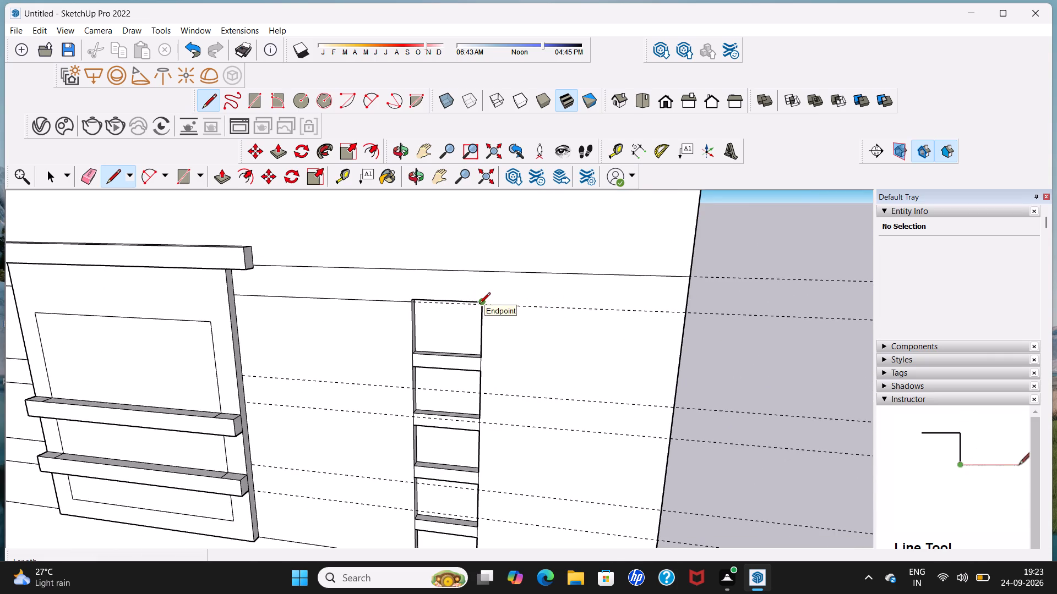
{"action": "scroll", "coordinate": [483, 307], "scroll_direction": "up", "scroll_amount": 5}
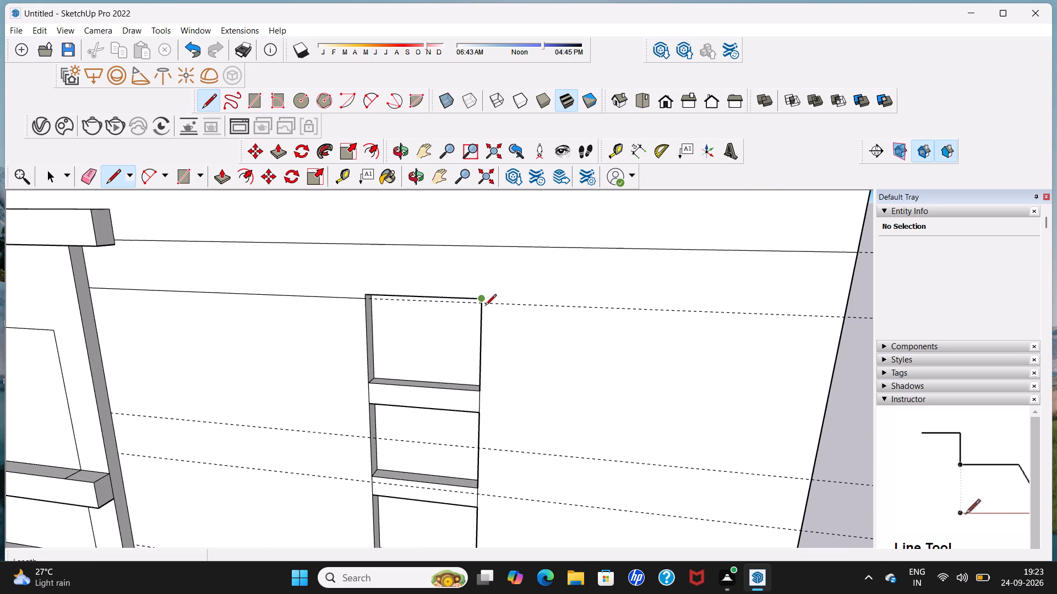
{"action": "scroll", "coordinate": [485, 306], "scroll_direction": "down", "scroll_amount": 5}
{"action": "middle_click_drag", "start_coordinate": [514, 312], "coordinate": [369, 304], "text": "shift"}
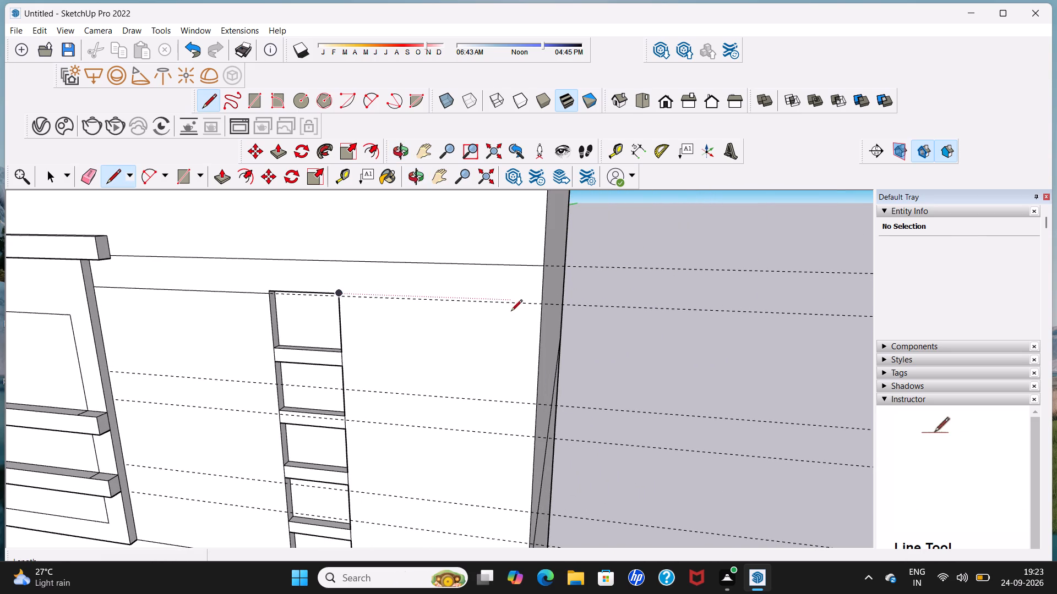
{"action": "left_click", "coordinate": [542, 305]}
{"action": "scroll", "coordinate": [343, 301], "scroll_direction": "up", "scroll_amount": 5}
{"action": "left_click", "coordinate": [344, 295]}
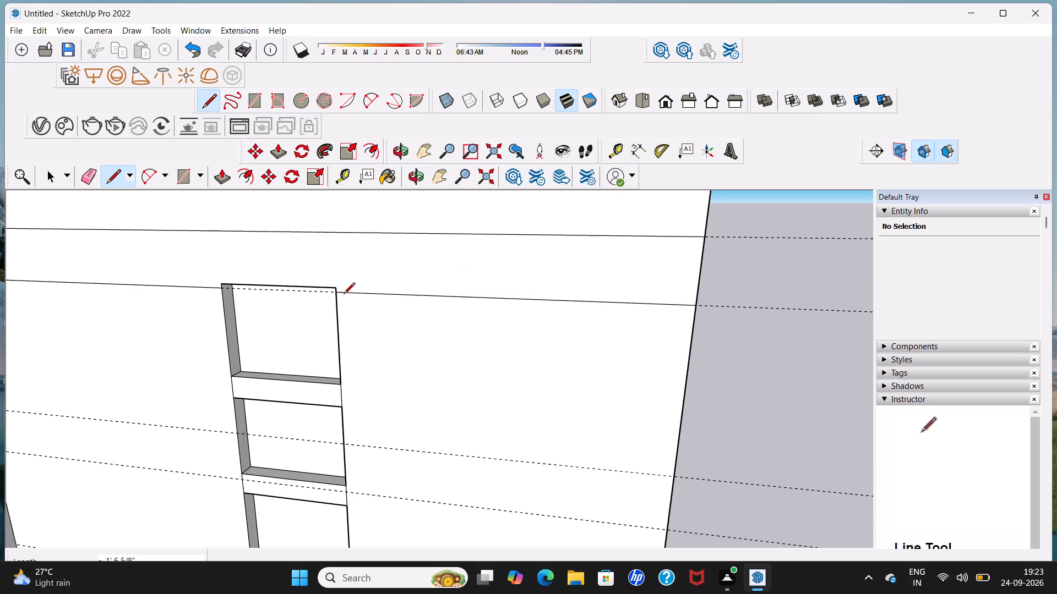
{"action": "scroll", "coordinate": [344, 297], "scroll_direction": "down", "scroll_amount": 12}
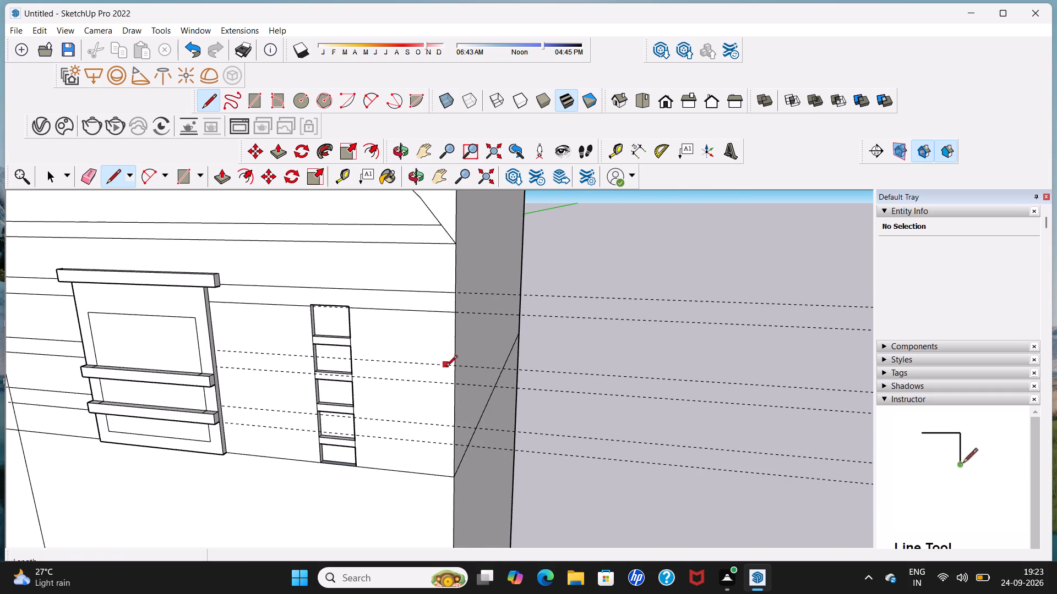
Trace the third guide with lines from the block's outer edge to the slotted strip, about 1' 7", and from strip to window frame, about 1' 8".
{"action": "left_click", "coordinate": [456, 366]}
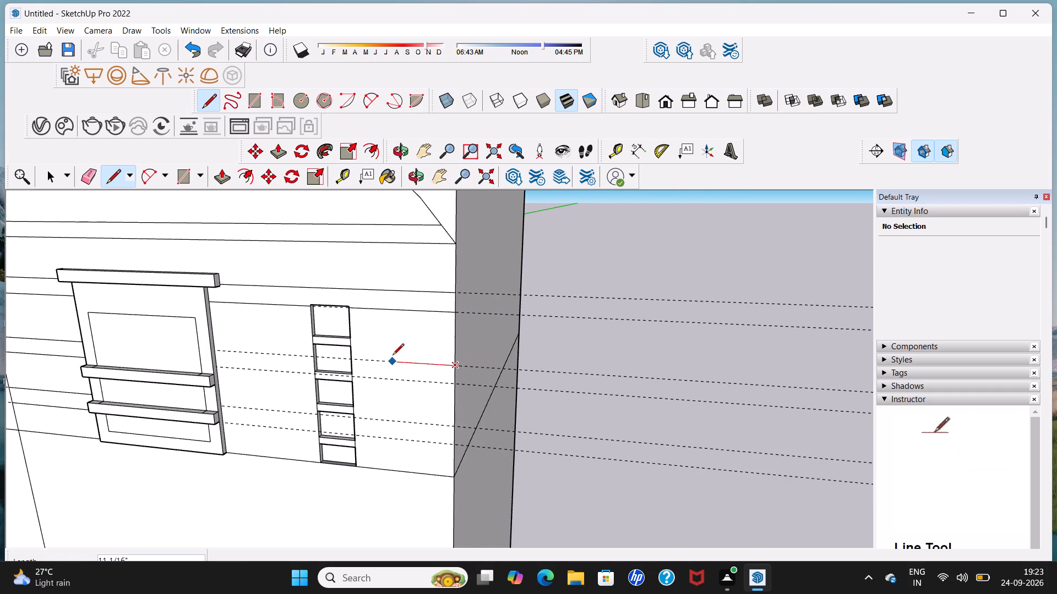
{"action": "middle_click_drag", "start_coordinate": [367, 360], "coordinate": [335, 375]}
{"action": "scroll", "coordinate": [335, 372], "scroll_direction": "up", "scroll_amount": 4}
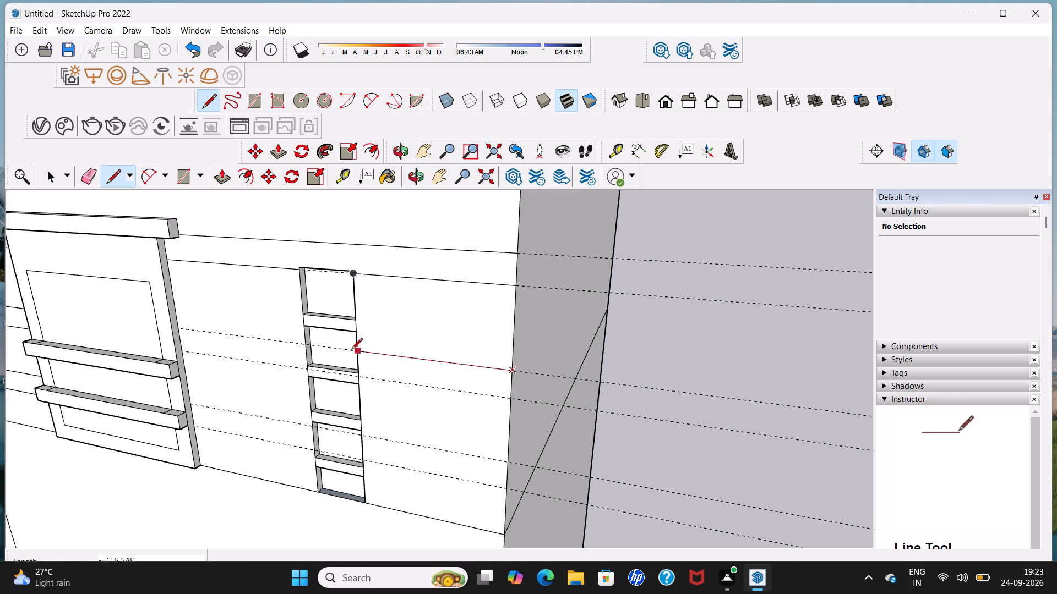
{"action": "left_click", "coordinate": [356, 351]}
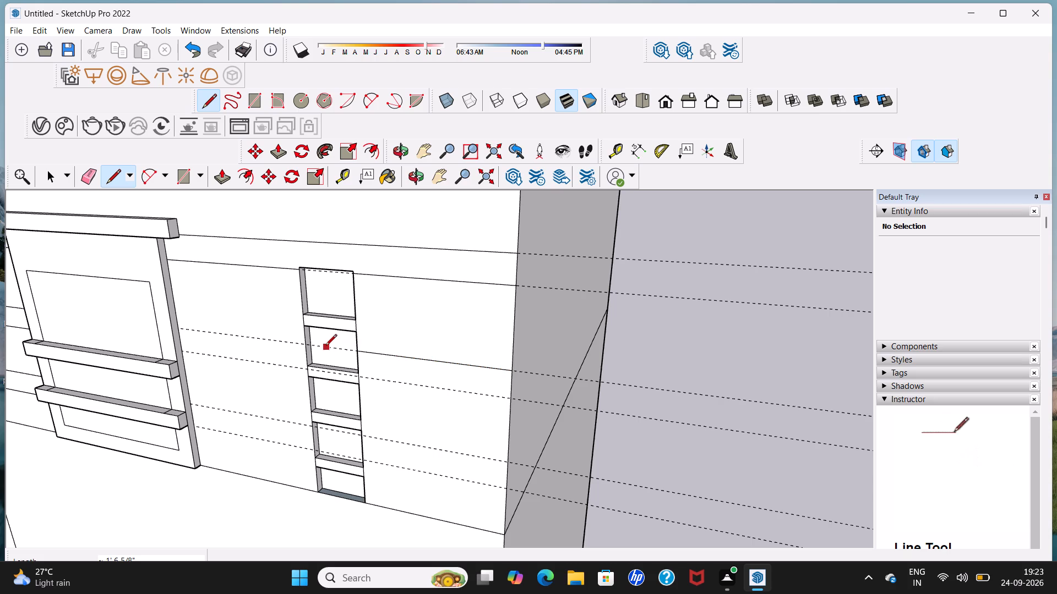
{"action": "left_click", "coordinate": [305, 346]}
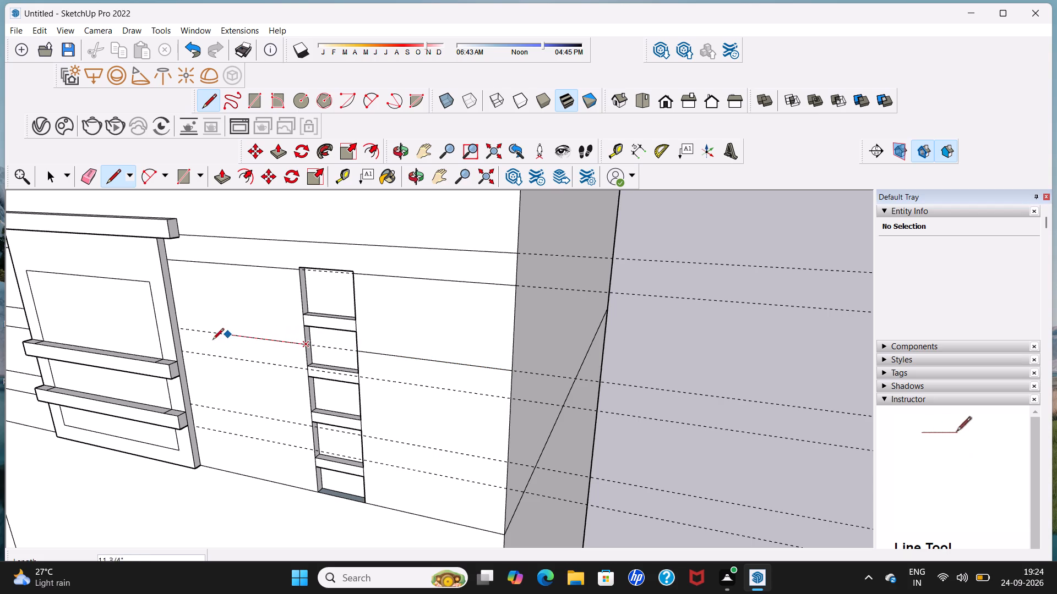
{"action": "left_click", "coordinate": [183, 329]}
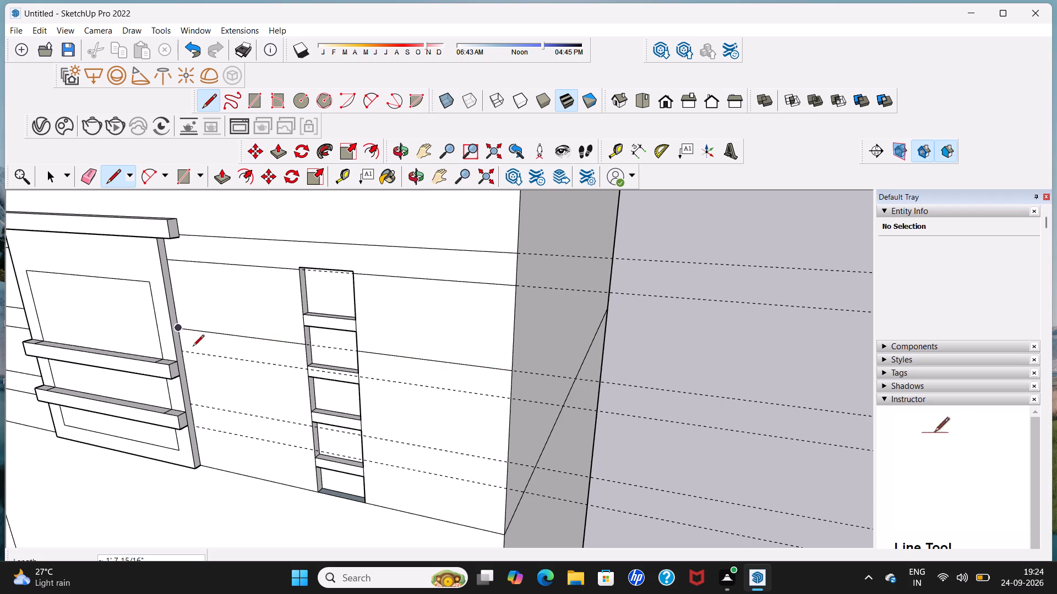
Trace the fourth guide with lines from the window frame to the slotted strip, about 1' 8", and from strip to block's outer edge, about 1' 7".
{"action": "left_click", "coordinate": [181, 351]}
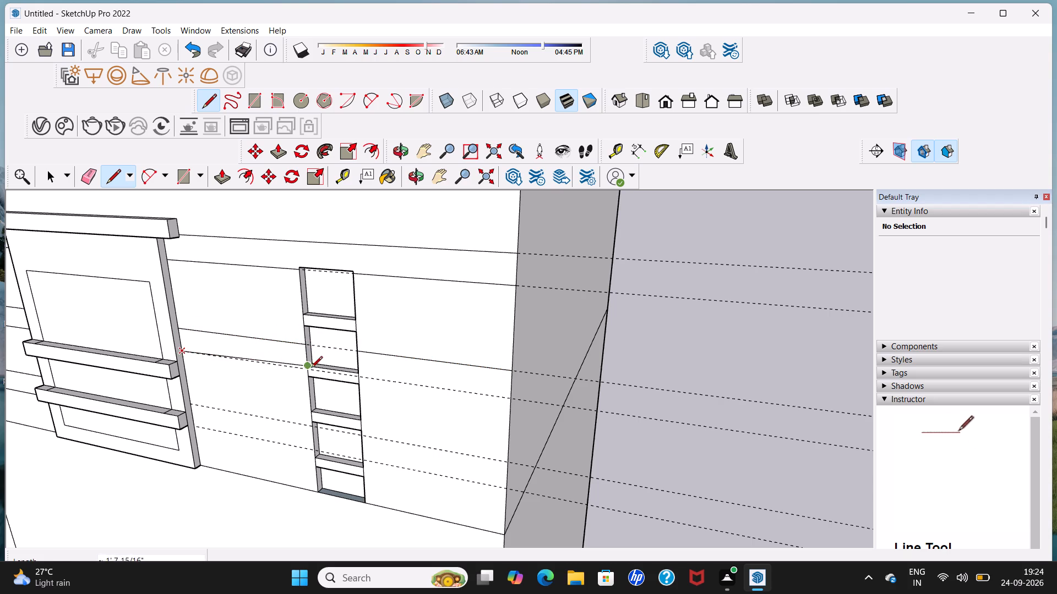
{"action": "middle_click_drag", "start_coordinate": [306, 373], "coordinate": [422, 338]}
{"action": "scroll", "coordinate": [369, 377], "scroll_direction": "up", "scroll_amount": 4}
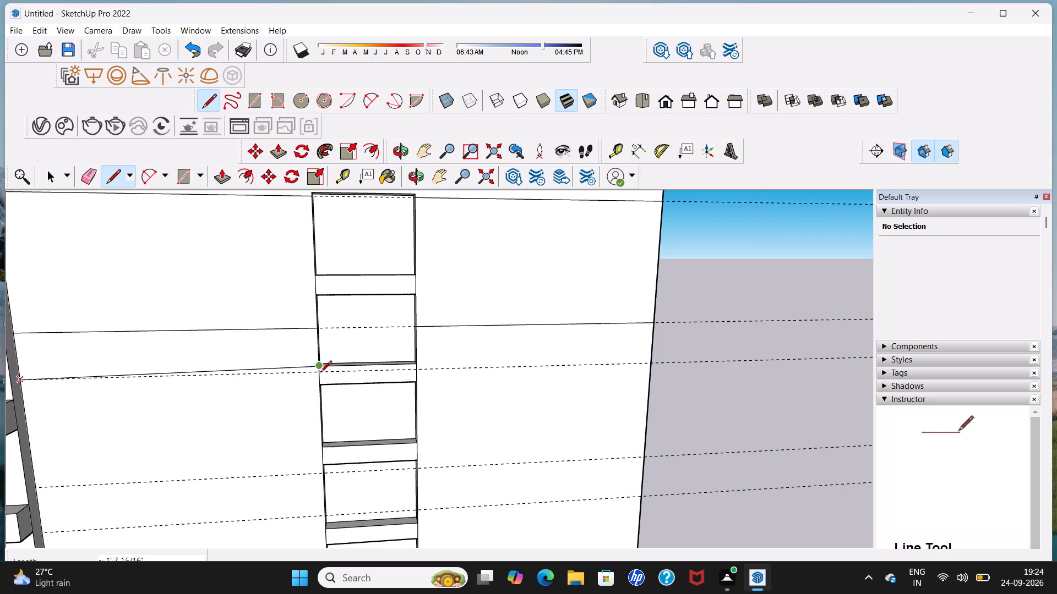
{"action": "left_click", "coordinate": [322, 374]}
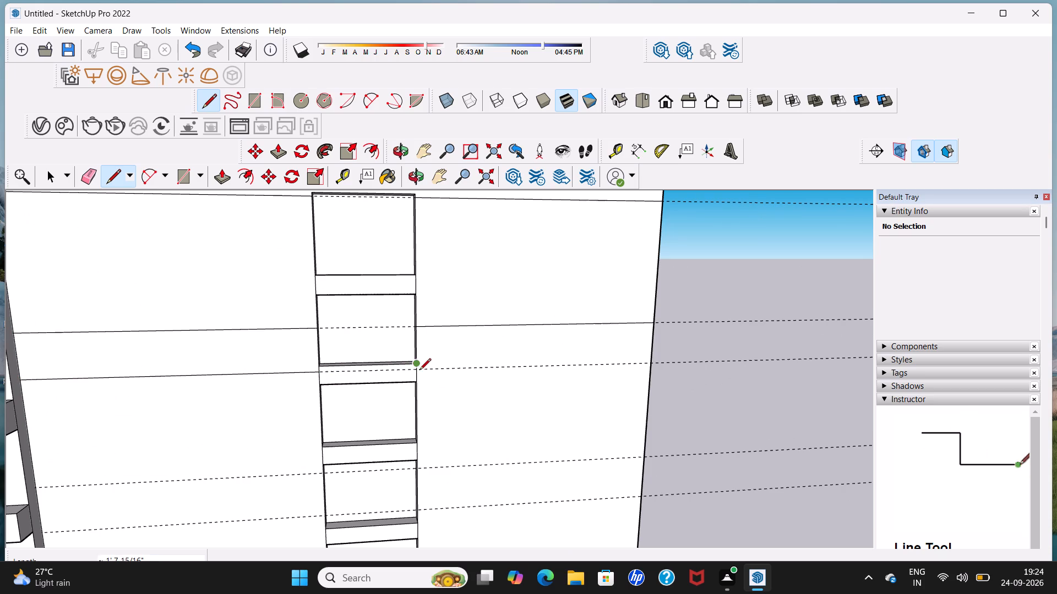
{"action": "scroll", "coordinate": [419, 376], "scroll_direction": "up", "scroll_amount": 5}
{"action": "left_click", "coordinate": [417, 369]}
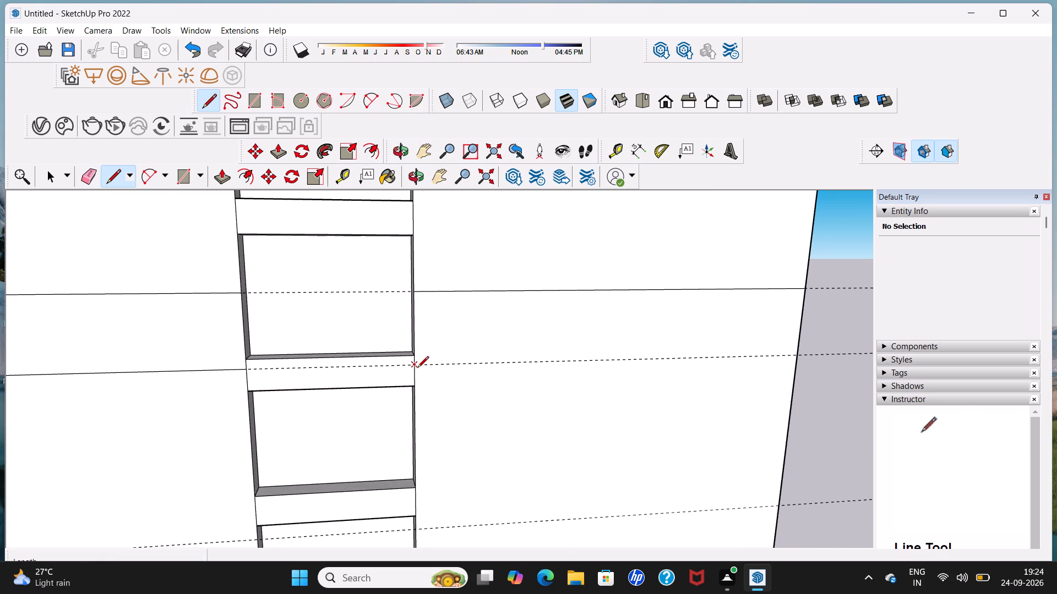
{"action": "scroll", "coordinate": [520, 365], "scroll_direction": "down", "scroll_amount": 10}
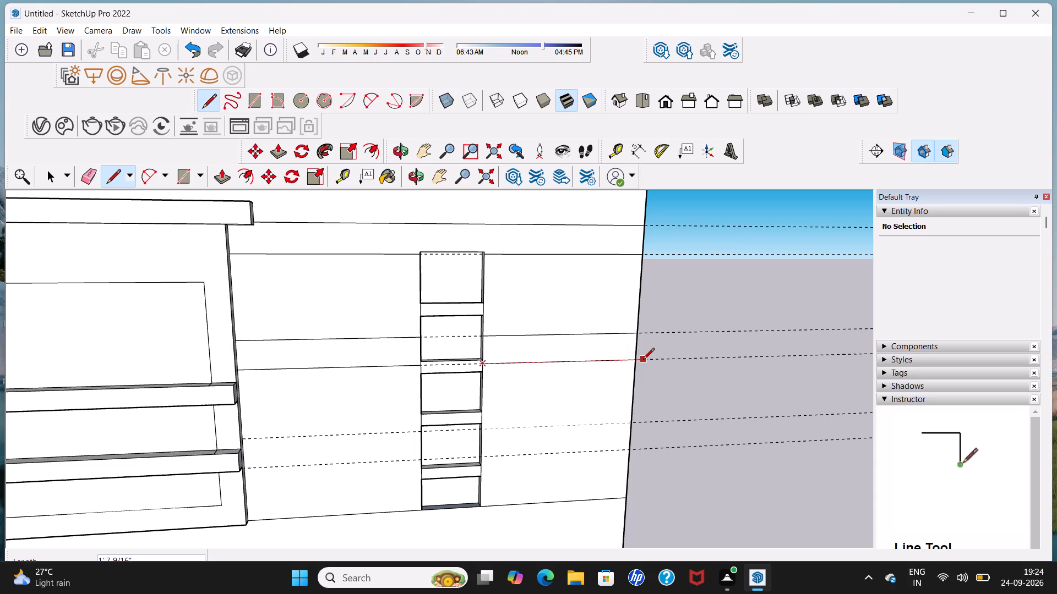
{"action": "left_click", "coordinate": [632, 361]}
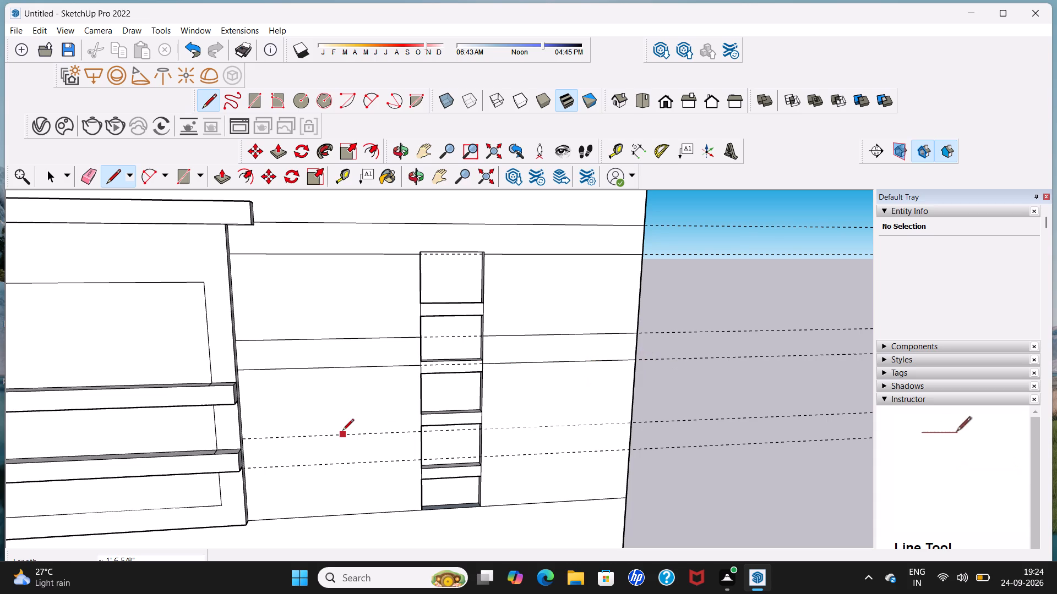
Trace the fifth guide with lines from the window frame to the slotted strip, about 1' 8", and from strip to block's outer edge, about 1' 7".
{"action": "middle_click_drag", "start_coordinate": [341, 433], "coordinate": [249, 431]}
{"action": "scroll", "coordinate": [258, 438], "scroll_direction": "up", "scroll_amount": 3}
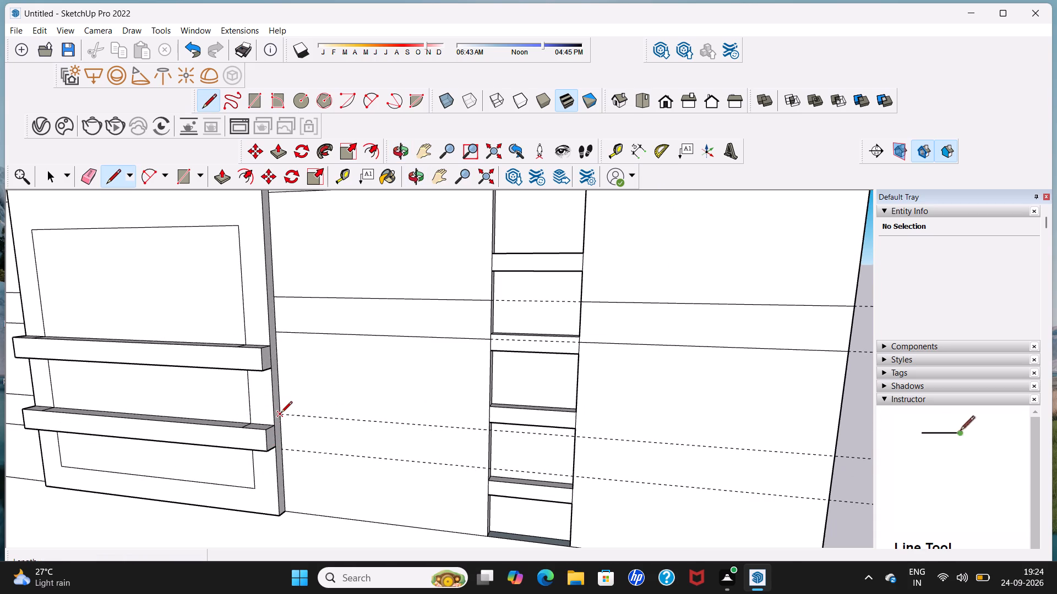
{"action": "left_click", "coordinate": [281, 414]}
{"action": "left_click", "coordinate": [488, 434]}
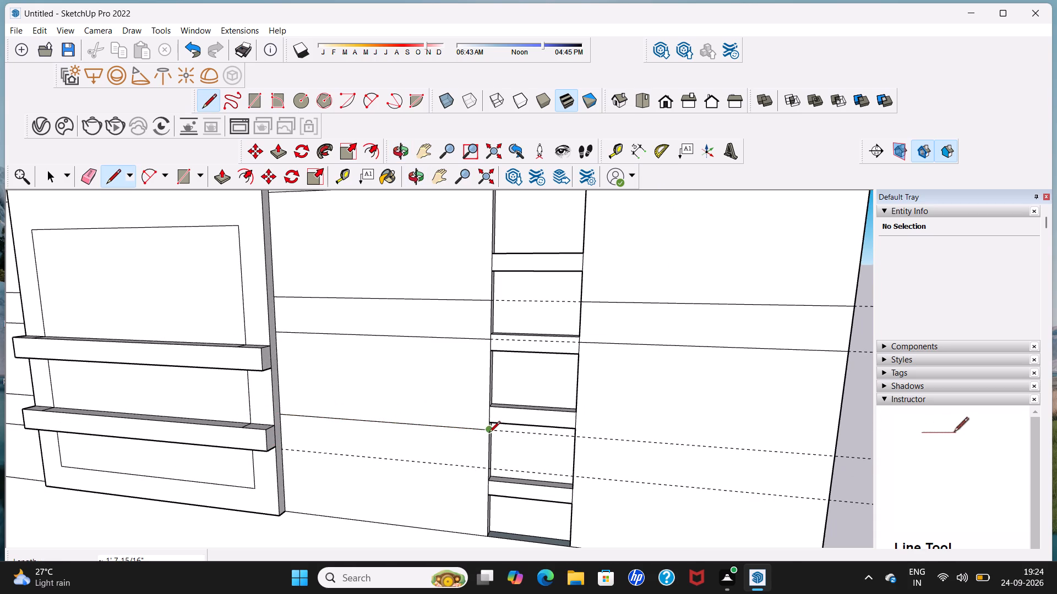
{"action": "scroll", "coordinate": [489, 433], "scroll_direction": "down", "scroll_amount": 6}
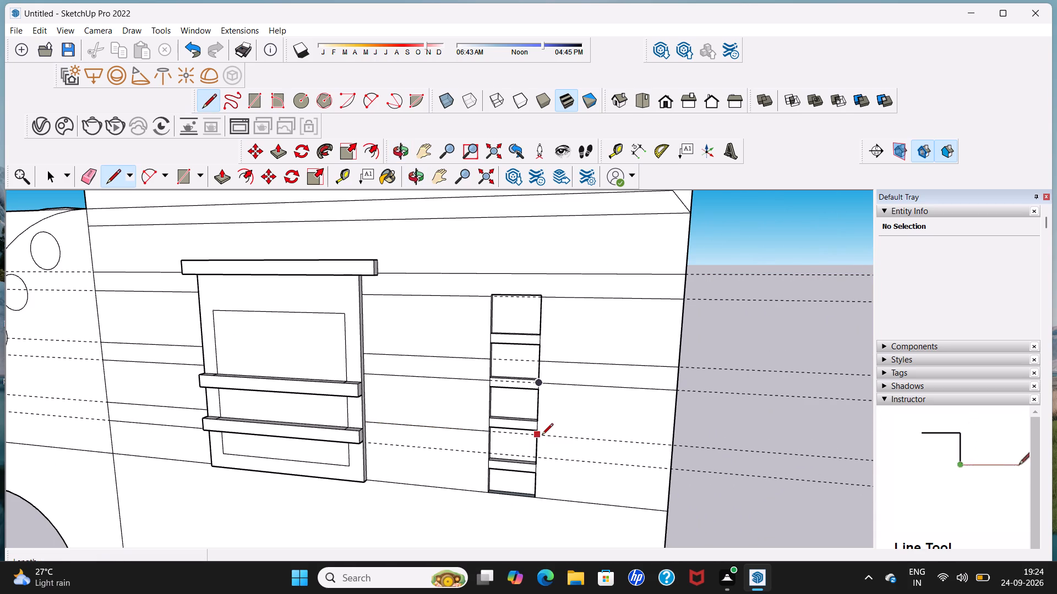
{"action": "left_click", "coordinate": [542, 436]}
{"action": "left_click", "coordinate": [671, 438]}
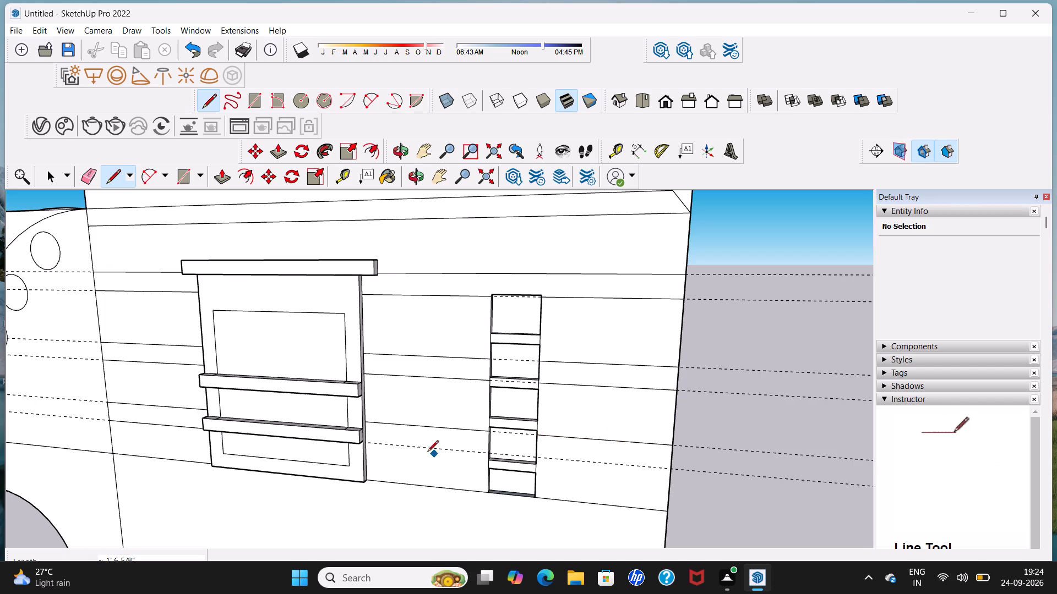
Trace the lowest guide with lines from the window frame to the slotted strip, about 1' 8", and from strip to block's outer edge, about 1' 7".
{"action": "middle_click_drag", "start_coordinate": [382, 443], "coordinate": [351, 435]}
{"action": "scroll", "coordinate": [356, 438], "scroll_direction": "up", "scroll_amount": 3}
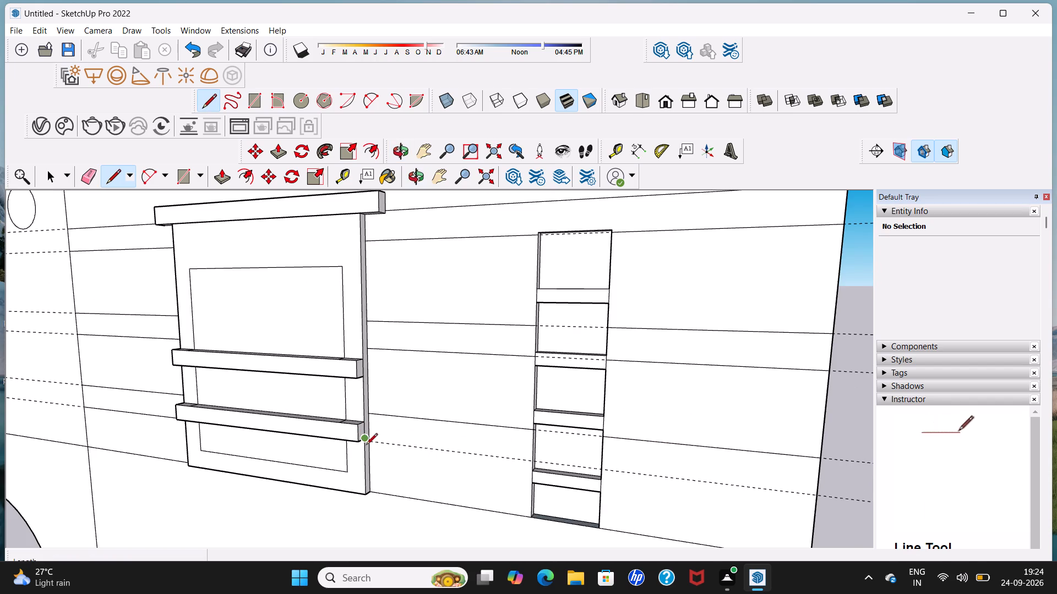
{"action": "left_click", "coordinate": [371, 441]}
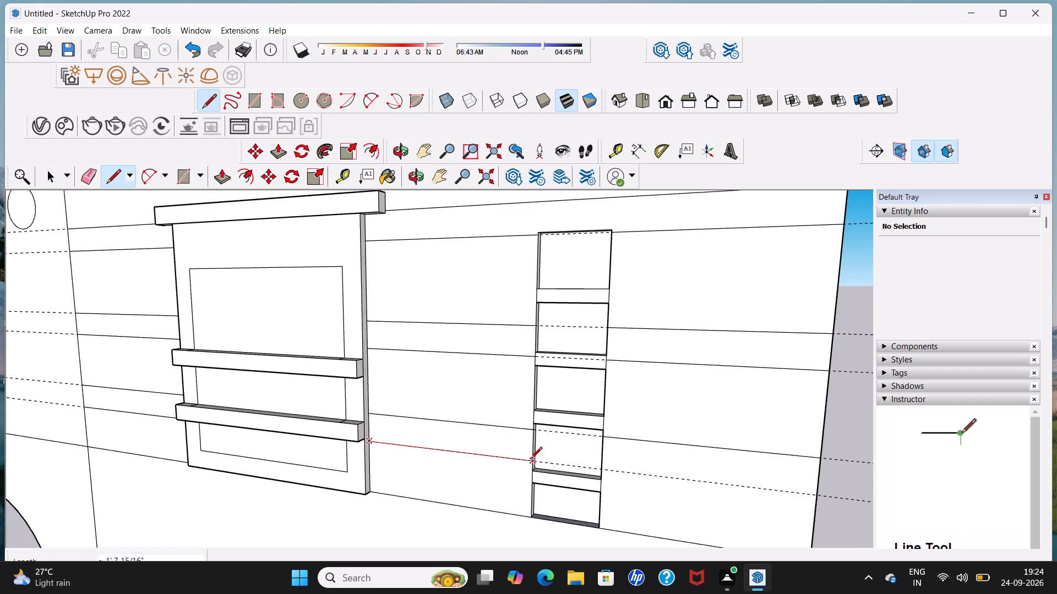
{"action": "left_click", "coordinate": [531, 459]}
{"action": "scroll", "coordinate": [531, 459], "scroll_direction": "down", "scroll_amount": 10}
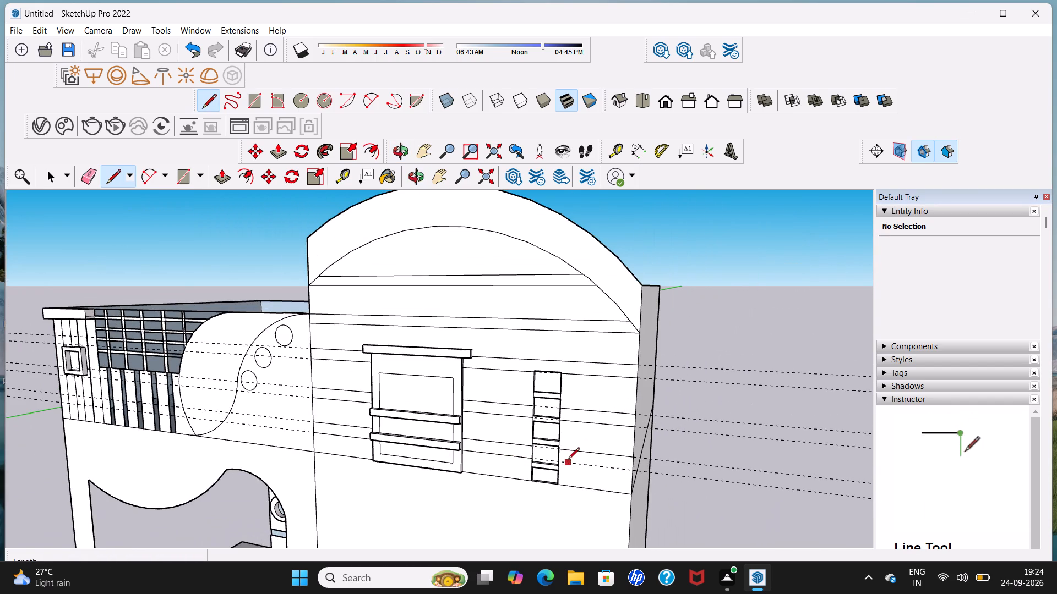
{"action": "scroll", "coordinate": [568, 460], "scroll_direction": "up", "scroll_amount": 6}
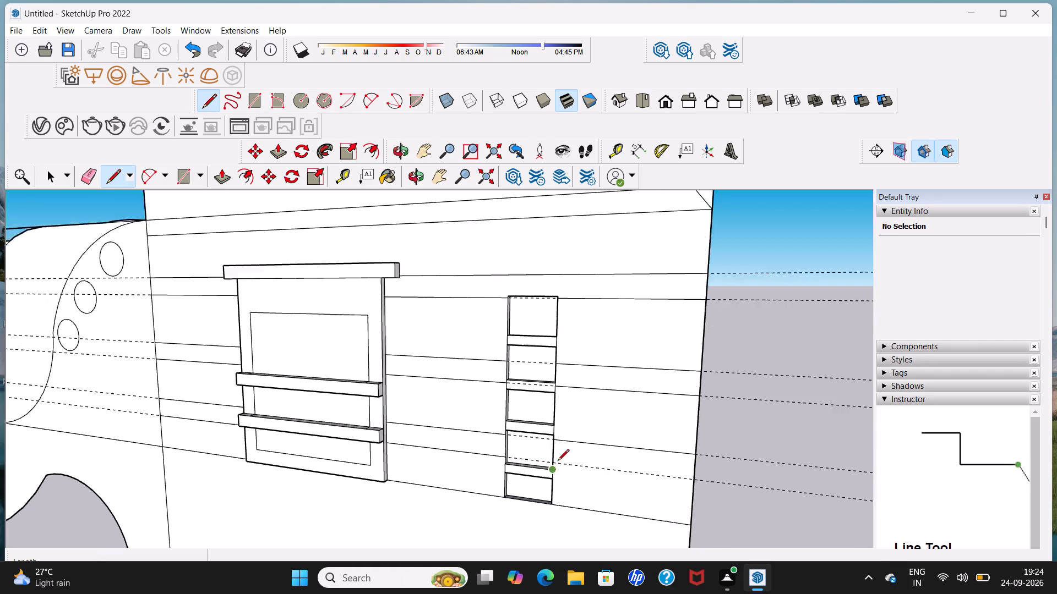
{"action": "scroll", "coordinate": [558, 461], "scroll_direction": "up", "scroll_amount": 2}
{"action": "middle_click_drag", "start_coordinate": [556, 468], "coordinate": [525, 472]}
{"action": "scroll", "coordinate": [525, 472], "scroll_direction": "up", "scroll_amount": 2}
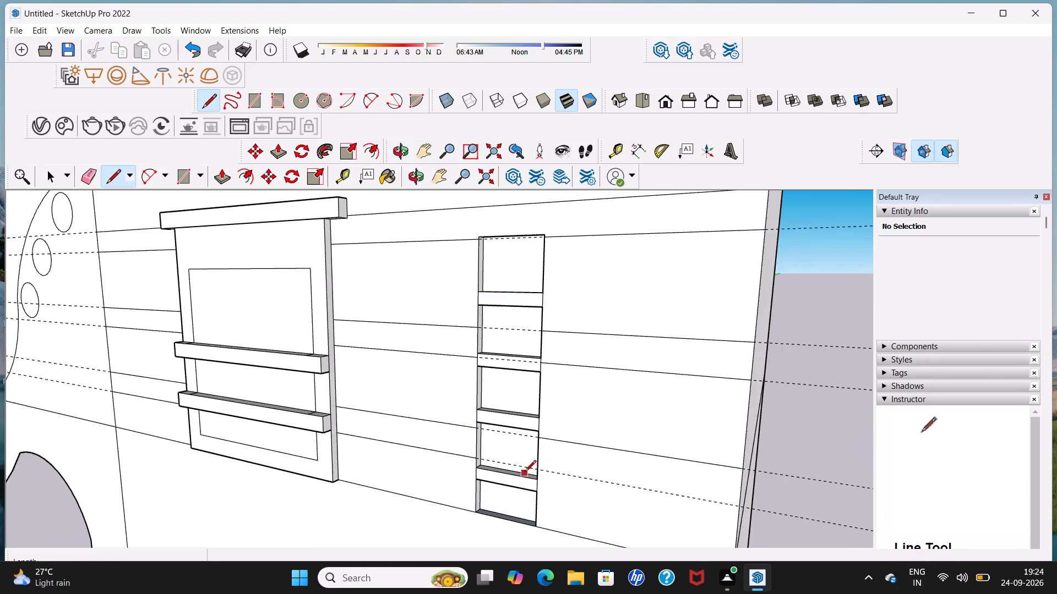
{"action": "scroll", "coordinate": [525, 472], "scroll_direction": "up", "scroll_amount": 1}
{"action": "left_click", "coordinate": [544, 470]}
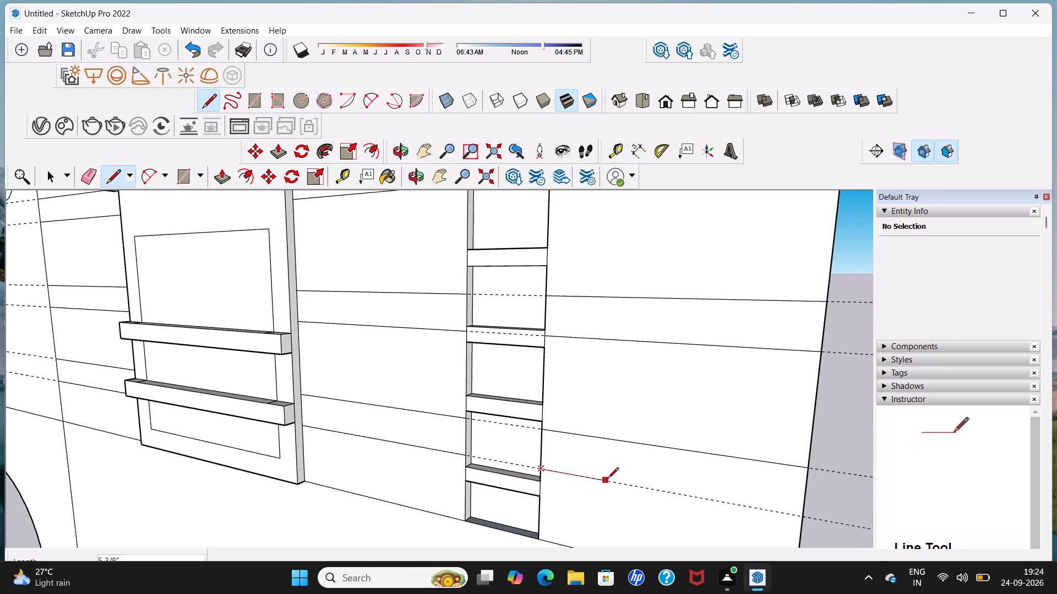
{"action": "scroll", "coordinate": [609, 477], "scroll_direction": "down", "scroll_amount": 8}
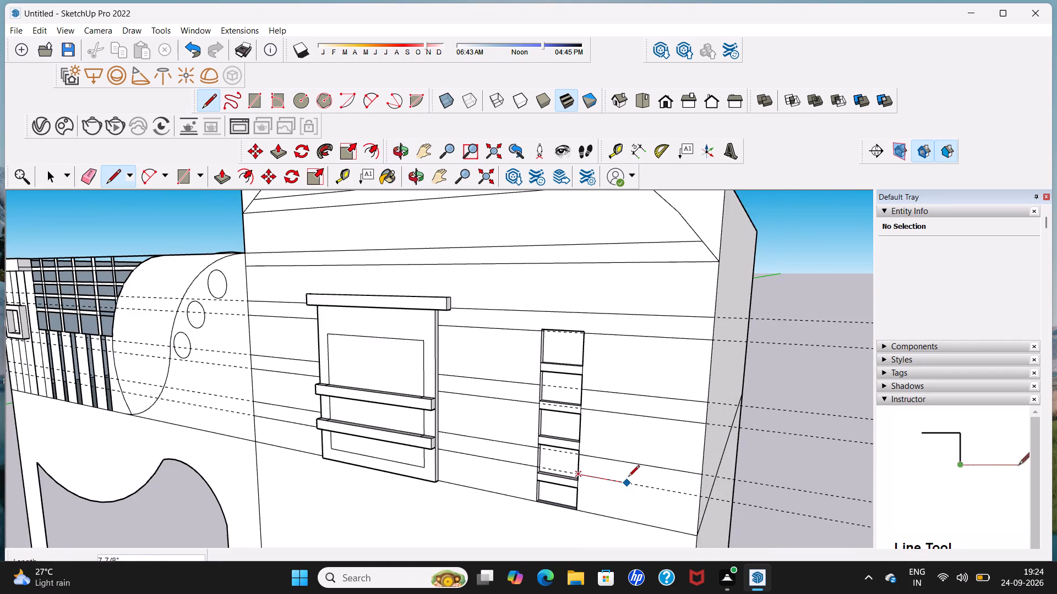
{"action": "middle_click_drag", "start_coordinate": [615, 473], "coordinate": [452, 426], "text": "shift"}
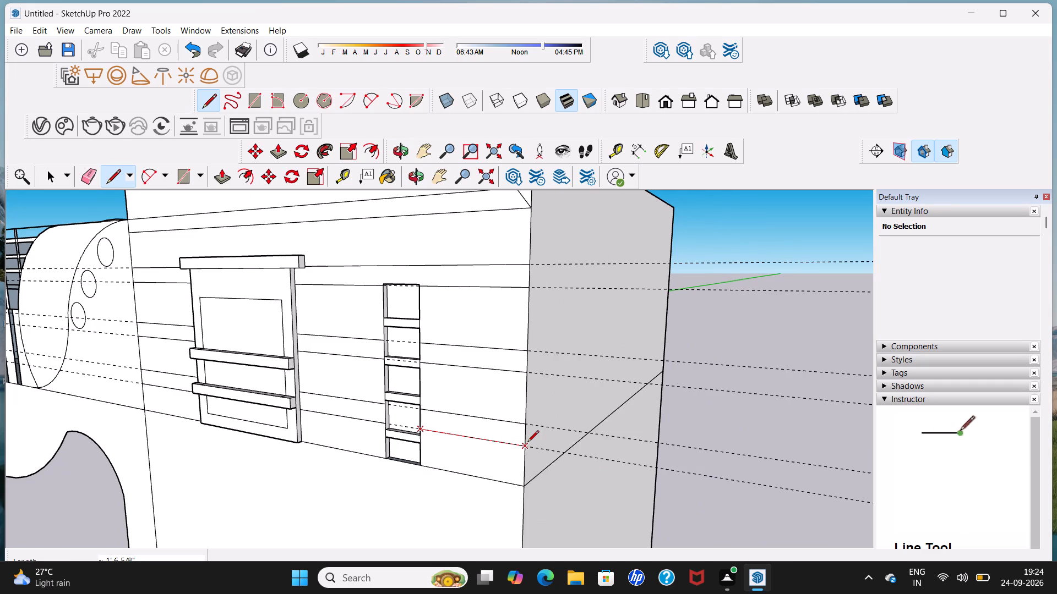
{"action": "left_click", "coordinate": [527, 443]}
{"action": "scroll", "coordinate": [527, 443], "scroll_direction": "down", "scroll_amount": 11}
{"action": "key", "text": "space"}
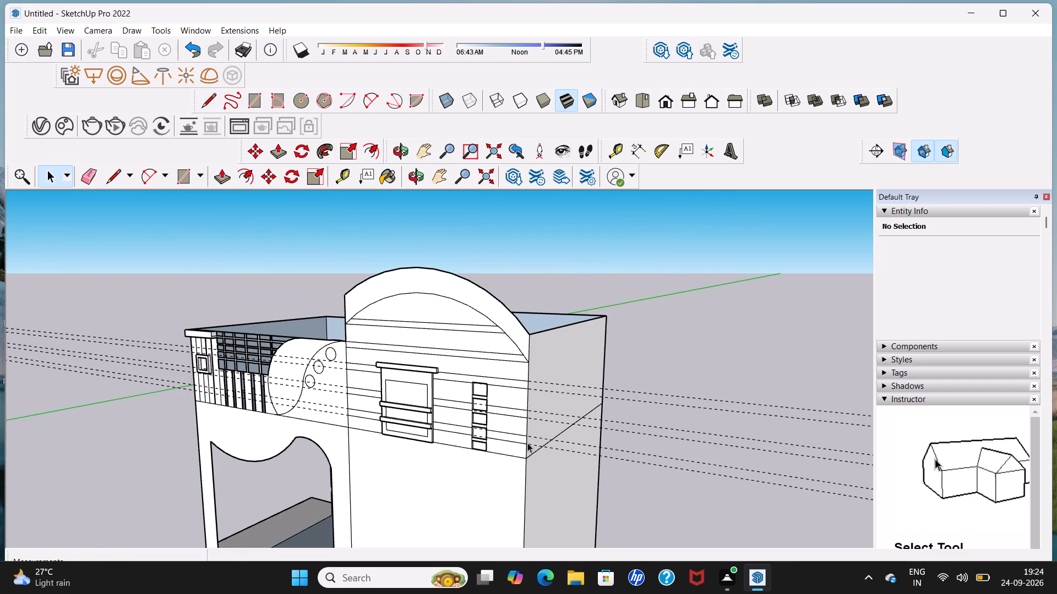
Erase all the dashed horizontal guides running across the raised block's wall.
{"action": "middle_click_drag", "start_coordinate": [406, 411], "coordinate": [510, 391]}
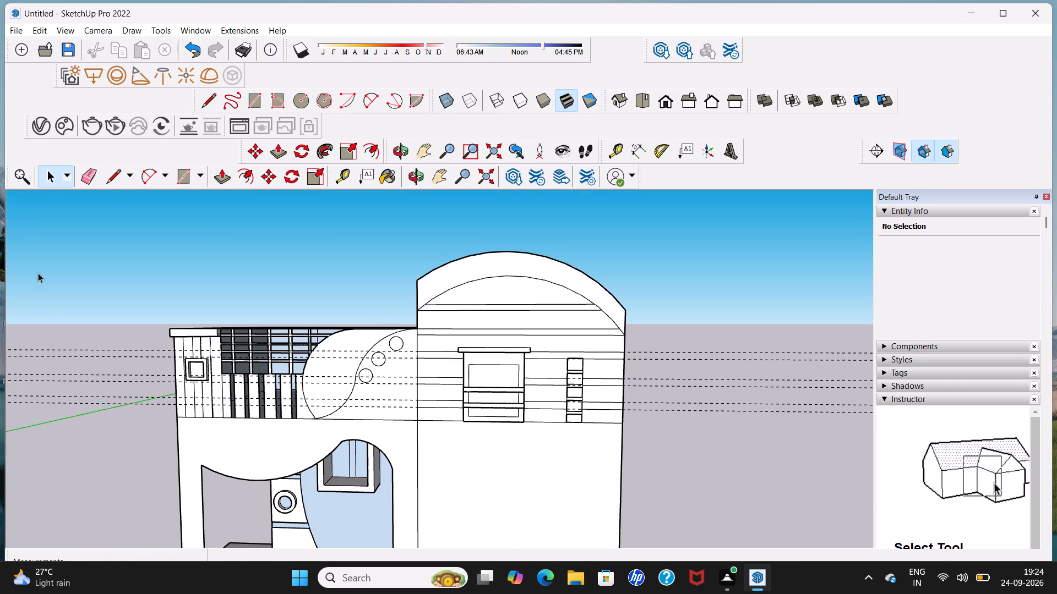
{"action": "left_click", "coordinate": [89, 175]}
{"action": "left_click_drag", "start_coordinate": [97, 337], "coordinate": [97, 371]}
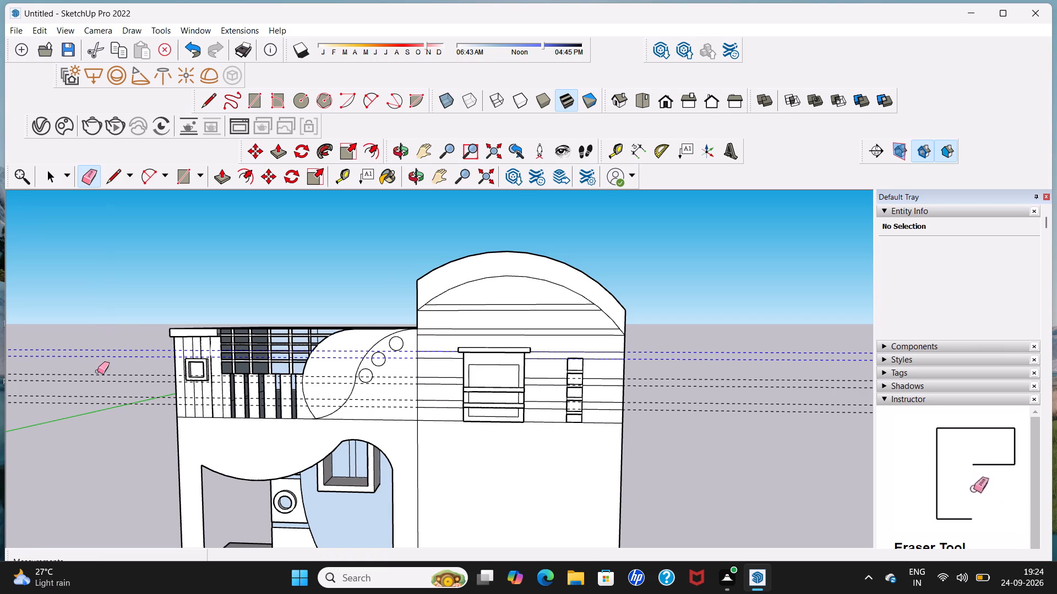
{"action": "left_click_drag", "start_coordinate": [97, 371], "coordinate": [103, 439]}
{"action": "scroll", "coordinate": [103, 440], "scroll_direction": "down", "scroll_amount": 5}
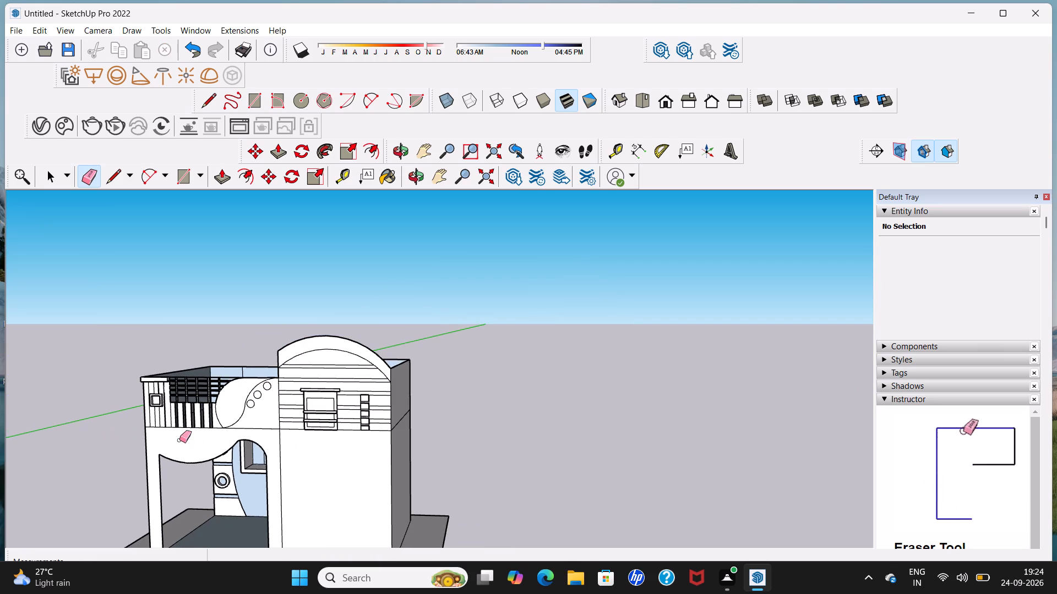
{"action": "key", "text": "space"}
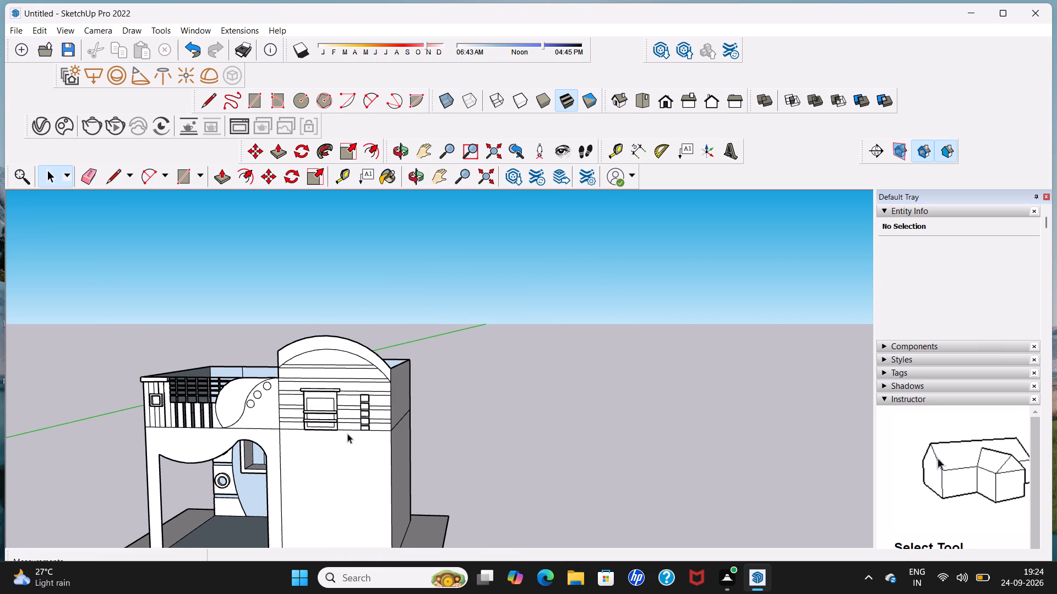
Start a Push/Pull on the recessed face of the slotted strip's top opening.
{"action": "scroll", "coordinate": [347, 433], "scroll_direction": "up", "scroll_amount": 8}
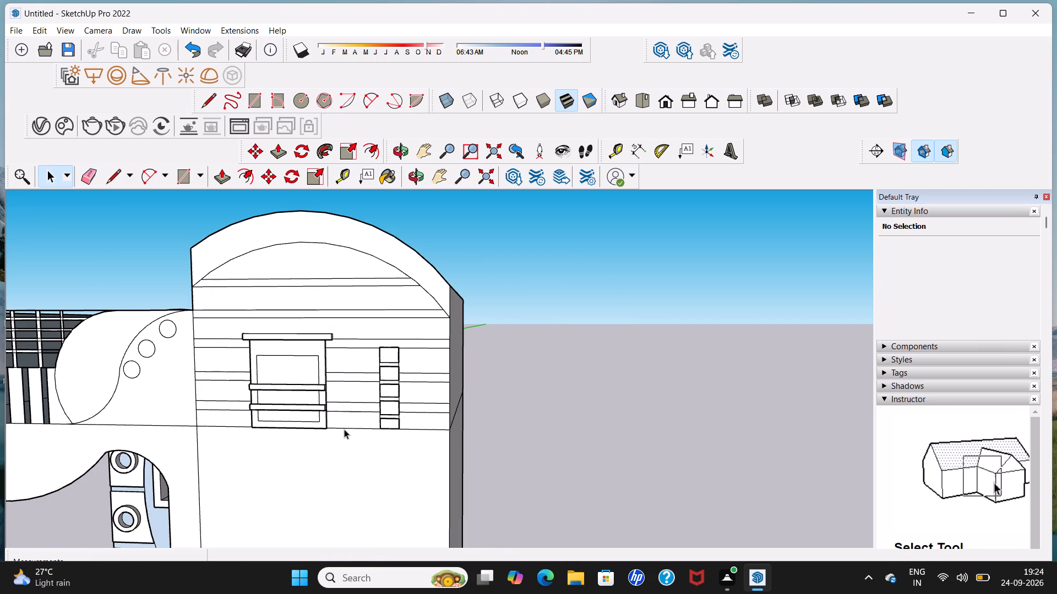
{"action": "middle_click_drag", "start_coordinate": [344, 429], "coordinate": [379, 426]}
{"action": "scroll", "coordinate": [408, 405], "scroll_direction": "up", "scroll_amount": 6}
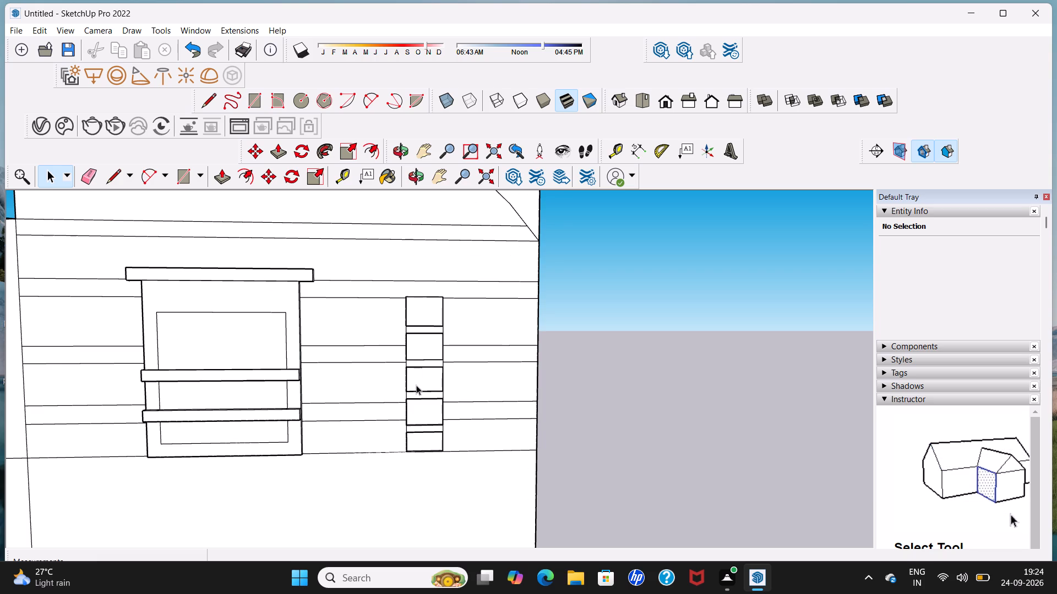
{"action": "middle_click_drag", "start_coordinate": [416, 385], "coordinate": [270, 412]}
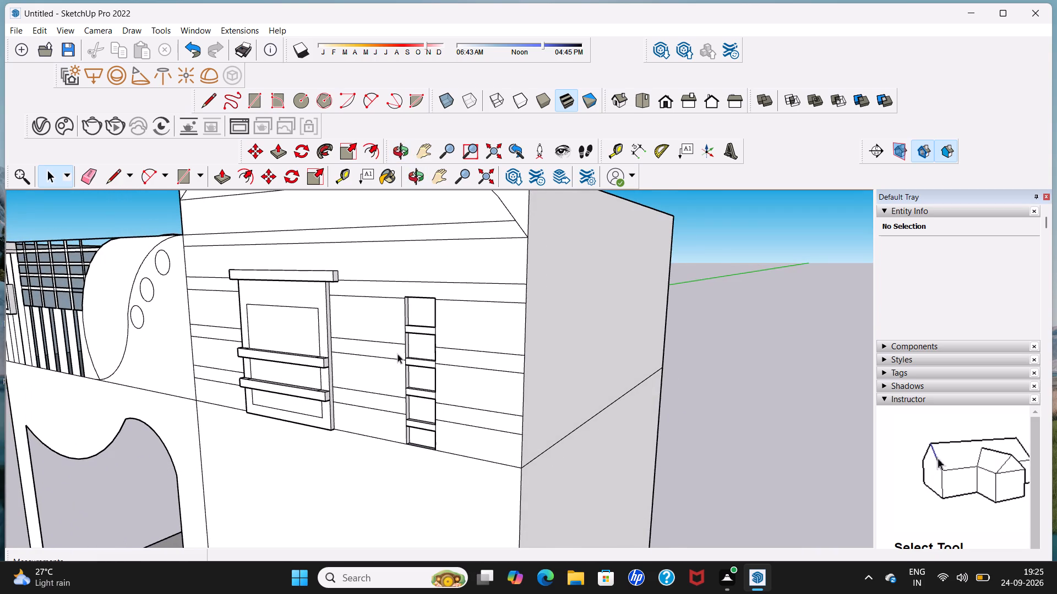
{"action": "scroll", "coordinate": [398, 353], "scroll_direction": "up", "scroll_amount": 3}
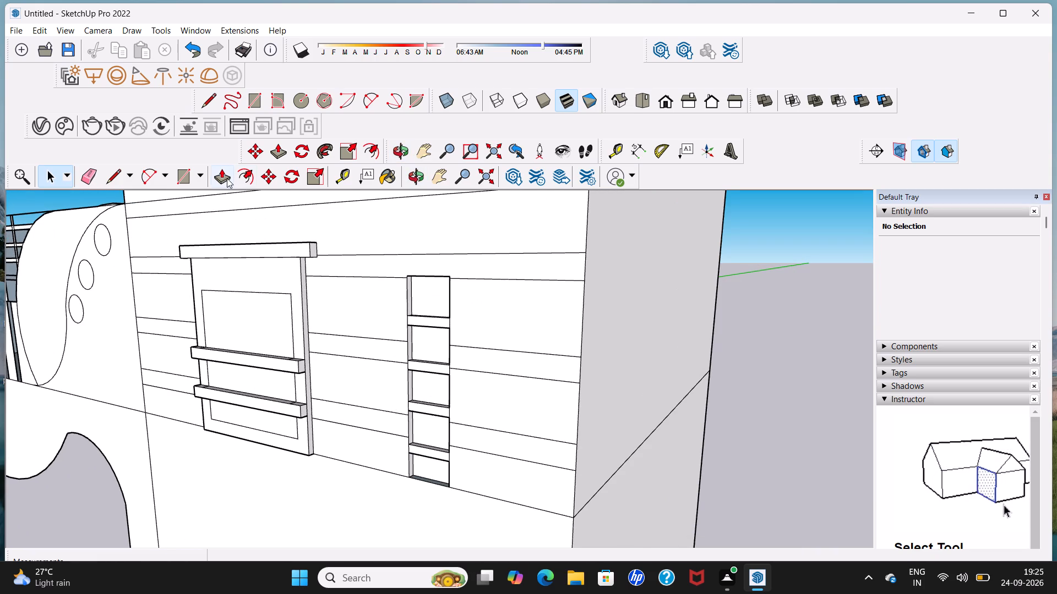
{"action": "left_click", "coordinate": [227, 178]}
{"action": "left_click", "coordinate": [434, 298]}
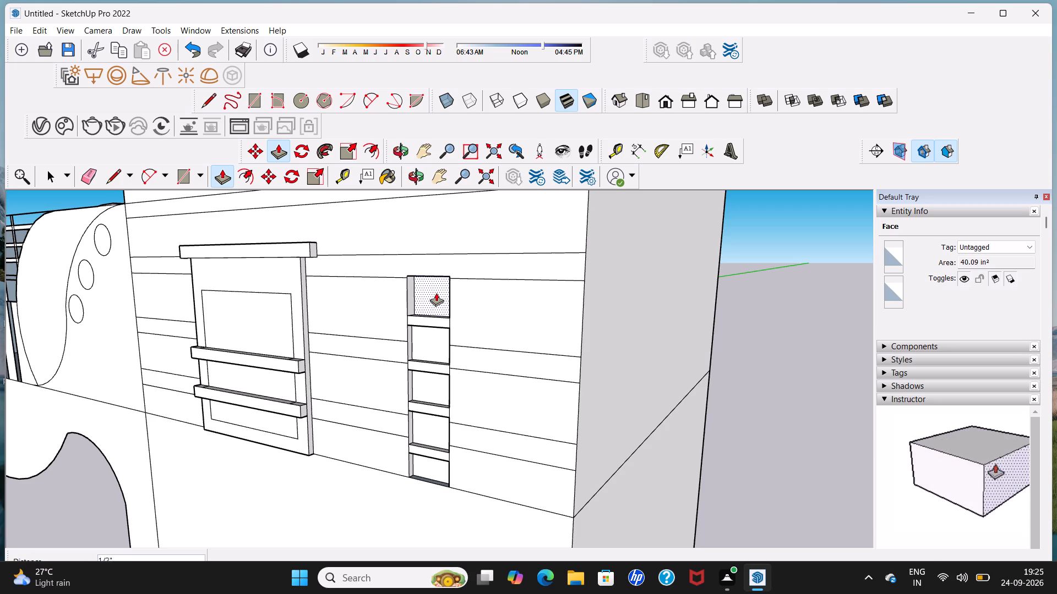
Push the back face of the topmost niche beside the upper-floor window inward by about 1 3/4 in.
{"action": "left_click", "coordinate": [440, 290]}
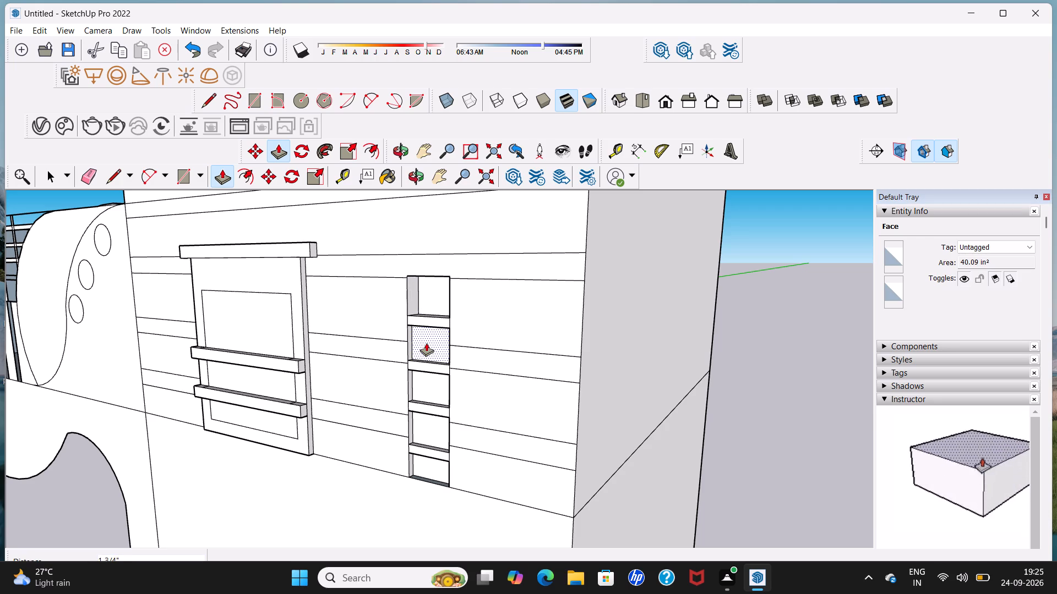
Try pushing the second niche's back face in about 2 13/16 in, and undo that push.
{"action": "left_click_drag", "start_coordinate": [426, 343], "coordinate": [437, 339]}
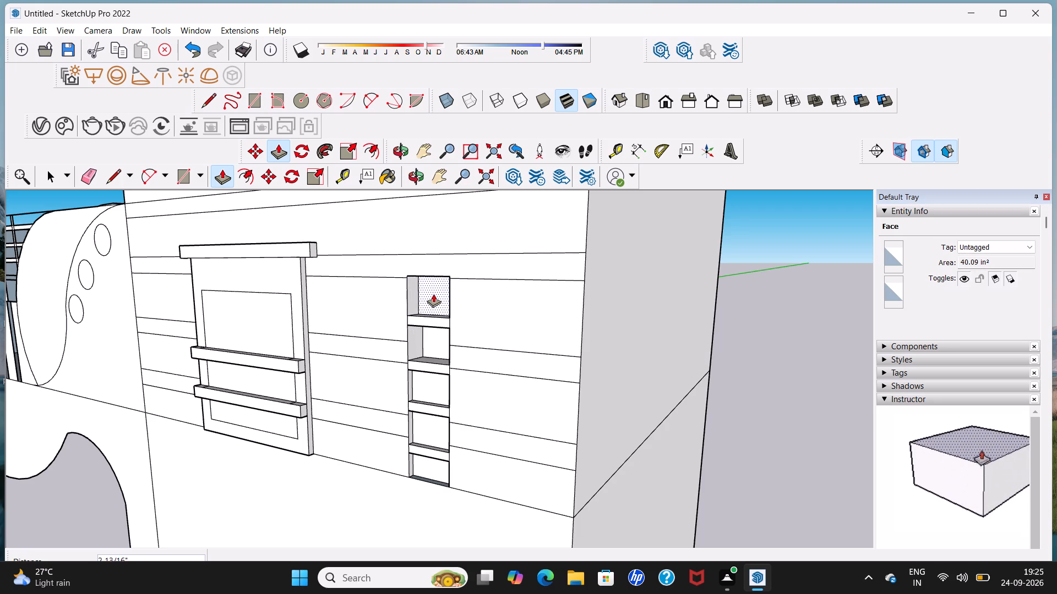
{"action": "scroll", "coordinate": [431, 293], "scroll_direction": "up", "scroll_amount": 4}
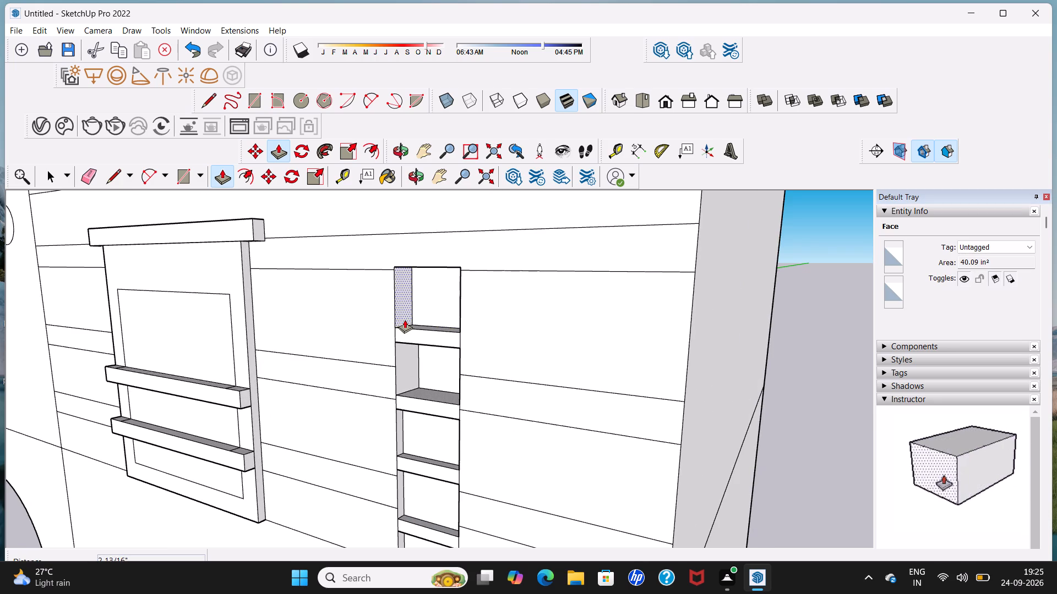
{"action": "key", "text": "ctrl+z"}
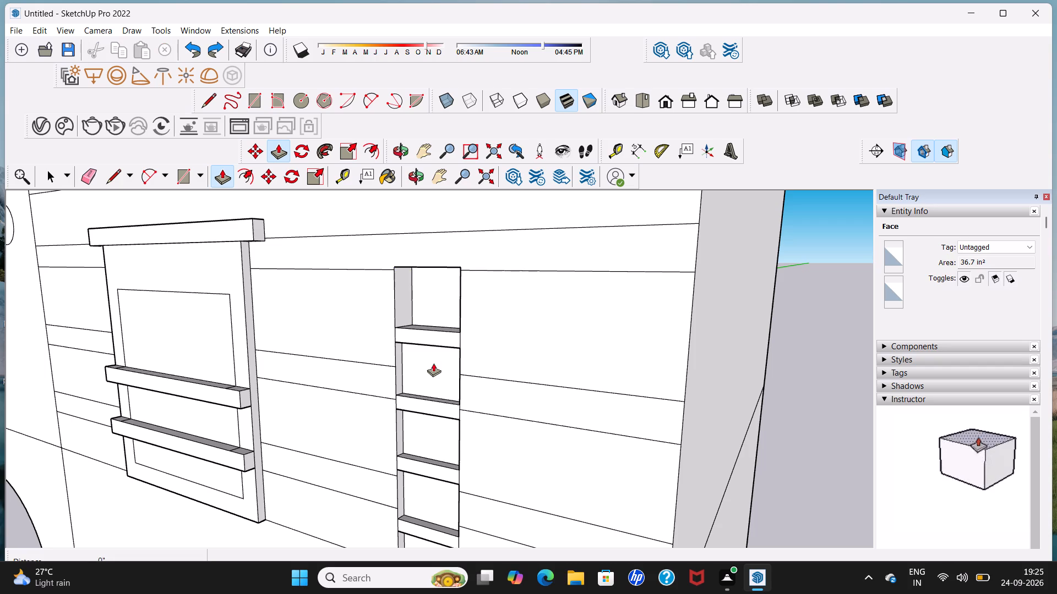
Push the second, third and fourth niches' back faces in 1 3/4 in, matching the depth of the niche above each.
{"action": "left_click", "coordinate": [430, 360]}
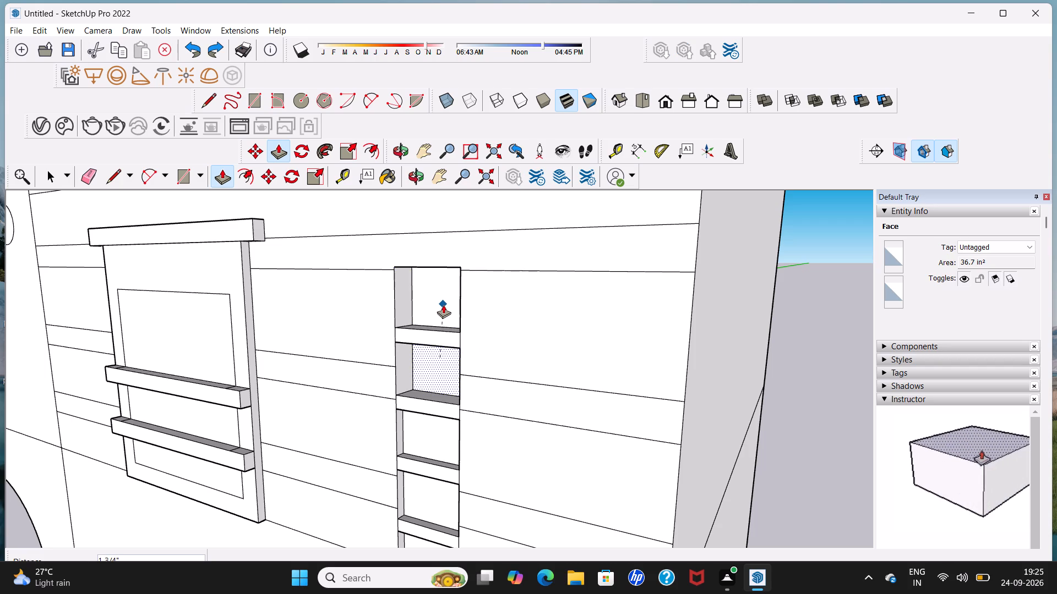
{"action": "left_click", "coordinate": [443, 305]}
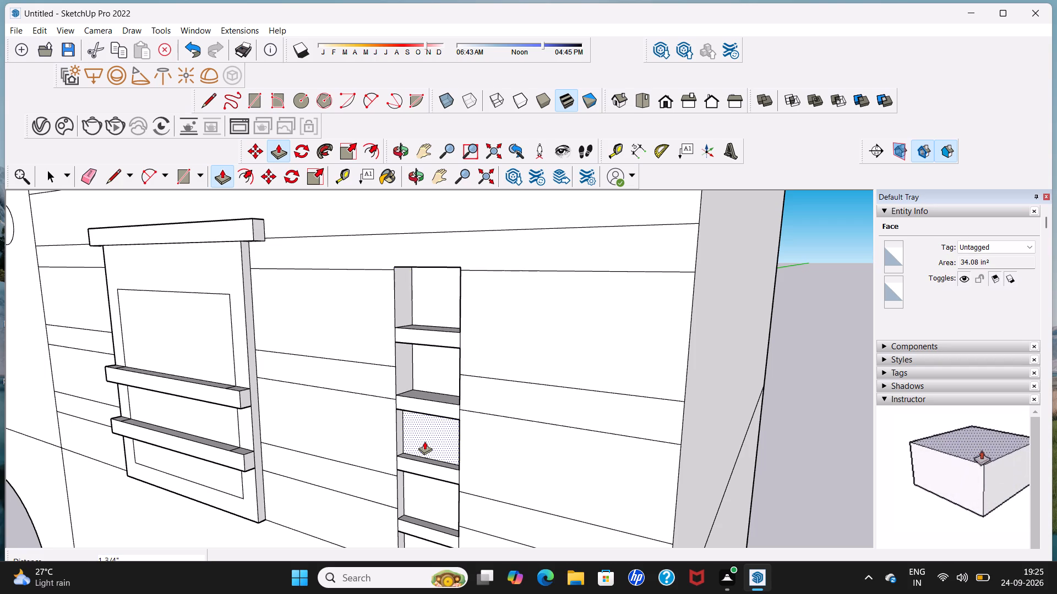
{"action": "left_click", "coordinate": [424, 441]}
{"action": "left_click", "coordinate": [442, 370]}
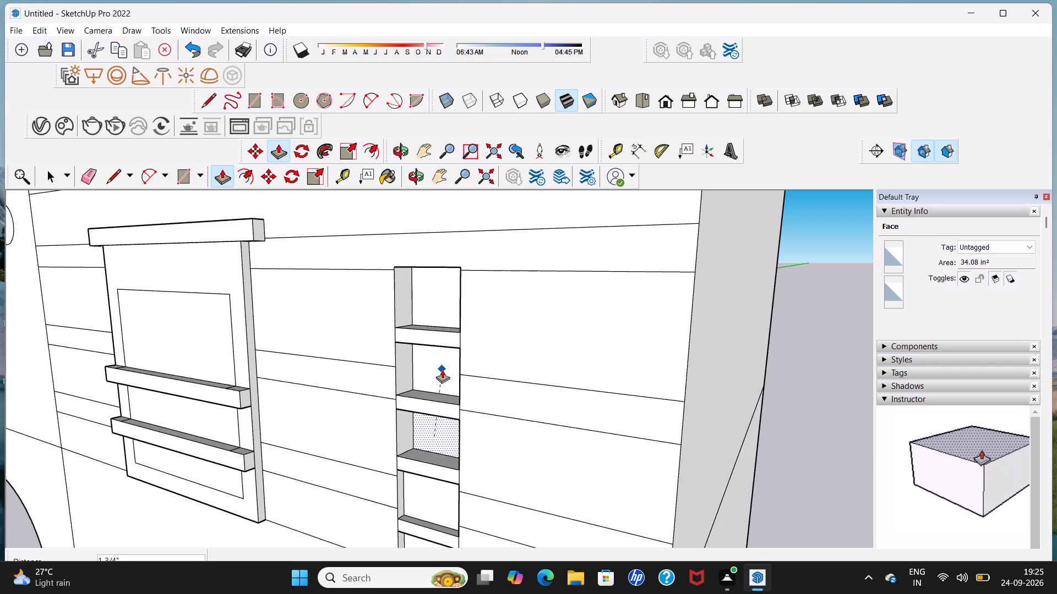
{"action": "scroll", "coordinate": [428, 454], "scroll_direction": "down", "scroll_amount": 7}
{"action": "scroll", "coordinate": [428, 472], "scroll_direction": "up", "scroll_amount": 6}
{"action": "left_click", "coordinate": [430, 472]}
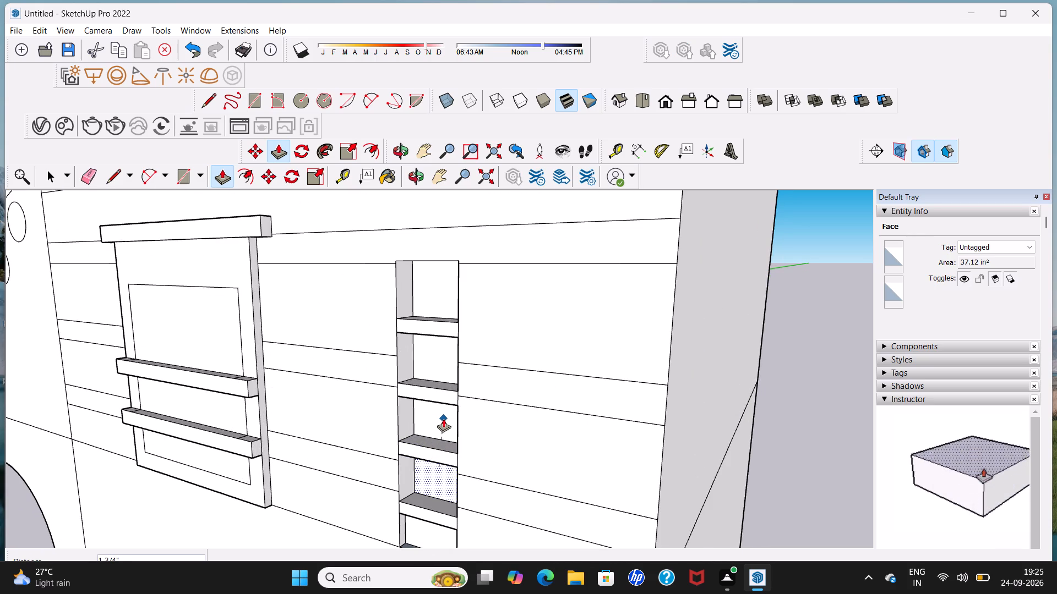
{"action": "left_click", "coordinate": [443, 417]}
Push the bottom niche's back face in 1 3/4 in to match the niche above it.
{"action": "scroll", "coordinate": [444, 441], "scroll_direction": "down", "scroll_amount": 7}
{"action": "middle_click_drag", "start_coordinate": [444, 460], "coordinate": [446, 458], "text": "shift"}
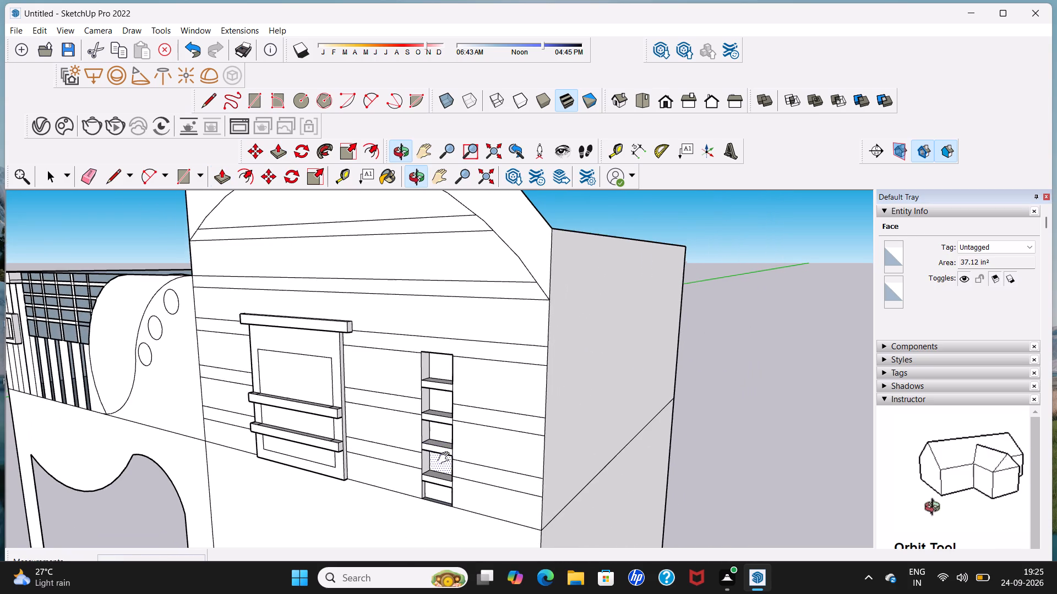
{"action": "middle_click_drag", "start_coordinate": [446, 458], "coordinate": [446, 363], "text": "shift"}
{"action": "scroll", "coordinate": [448, 409], "scroll_direction": "up", "scroll_amount": 6}
{"action": "left_click", "coordinate": [436, 384]}
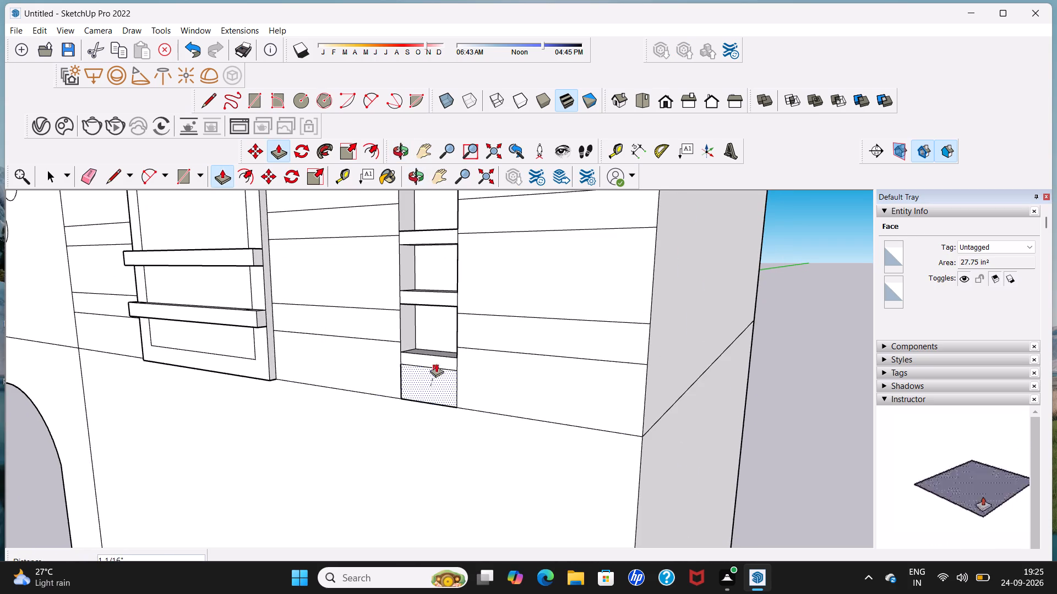
{"action": "left_click", "coordinate": [439, 325]}
Examine the upper facade's window and column of niches from the front and side as part of the whole building.
{"action": "scroll", "coordinate": [436, 330], "scroll_direction": "down", "scroll_amount": 13}
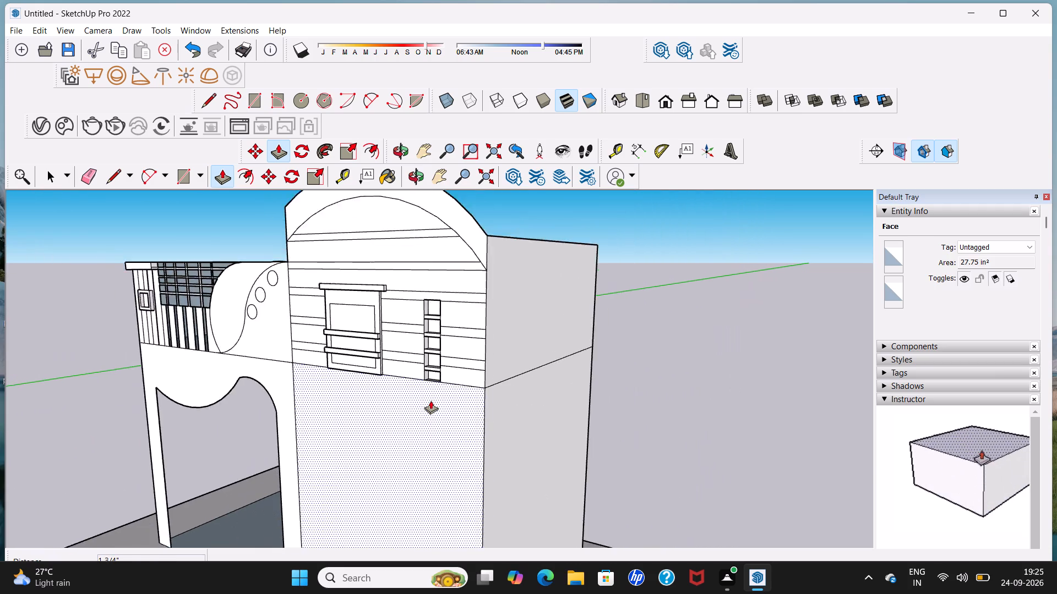
{"action": "scroll", "coordinate": [431, 400], "scroll_direction": "down", "scroll_amount": 4}
{"action": "middle_click_drag", "start_coordinate": [429, 404], "coordinate": [577, 359]}
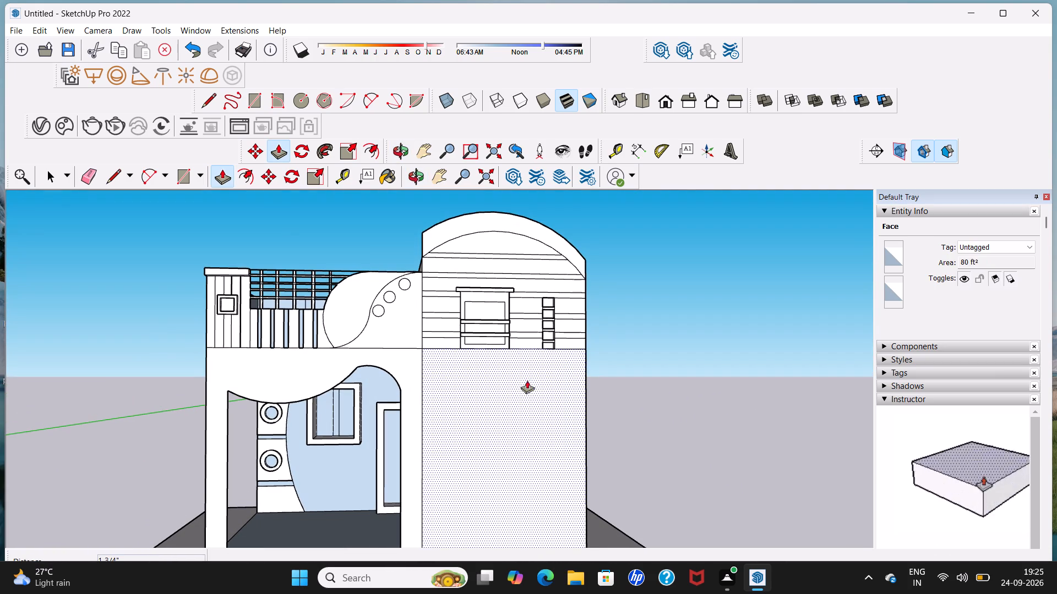
{"action": "key", "text": "space"}
{"action": "scroll", "coordinate": [538, 329], "scroll_direction": "down", "scroll_amount": 3}
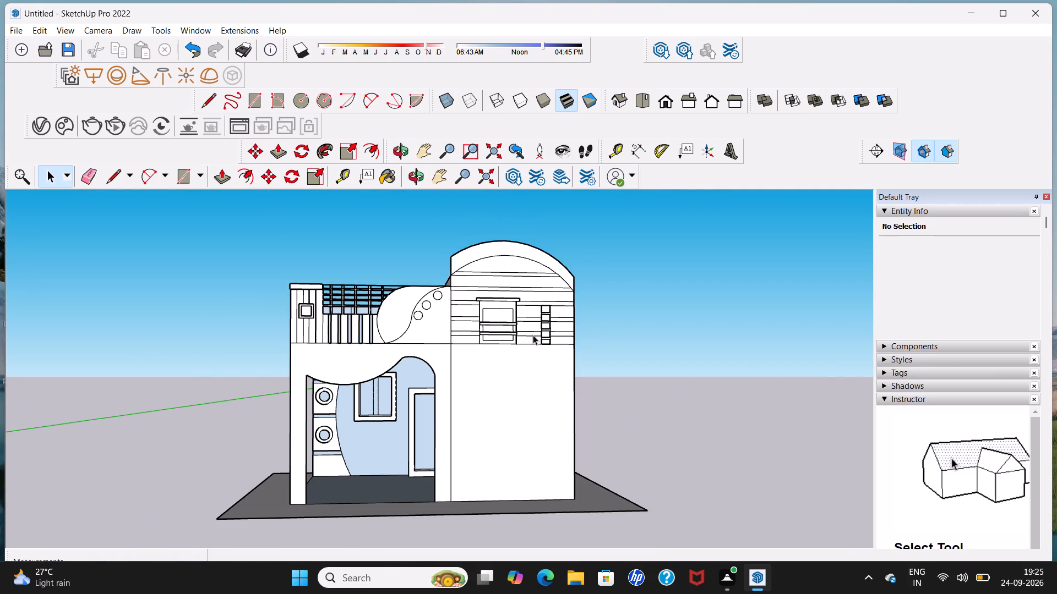
{"action": "middle_click_drag", "start_coordinate": [533, 335], "coordinate": [382, 337]}
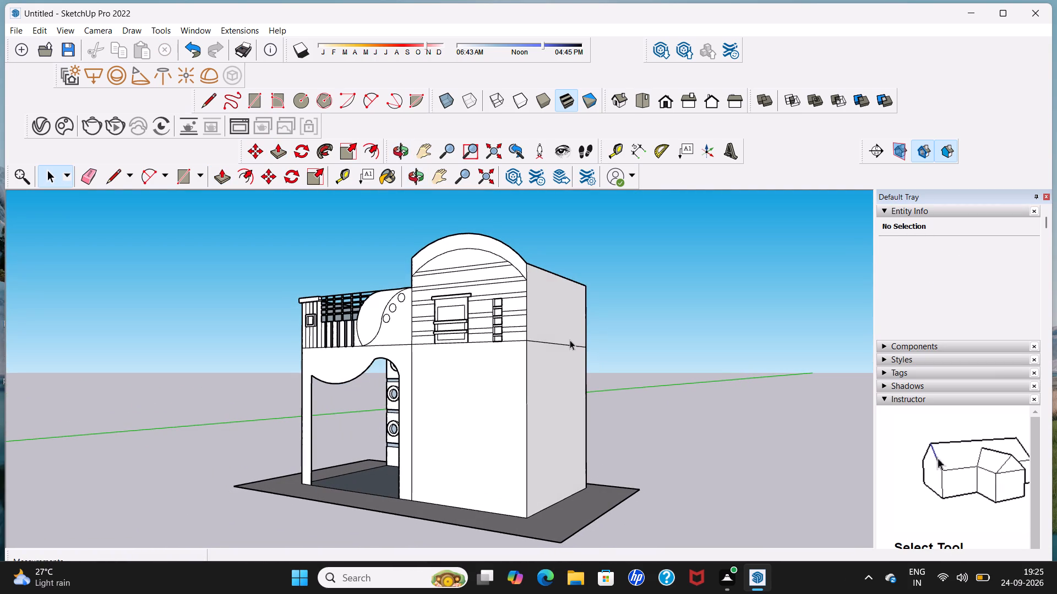
{"action": "scroll", "coordinate": [455, 309], "scroll_direction": "up", "scroll_amount": 1}
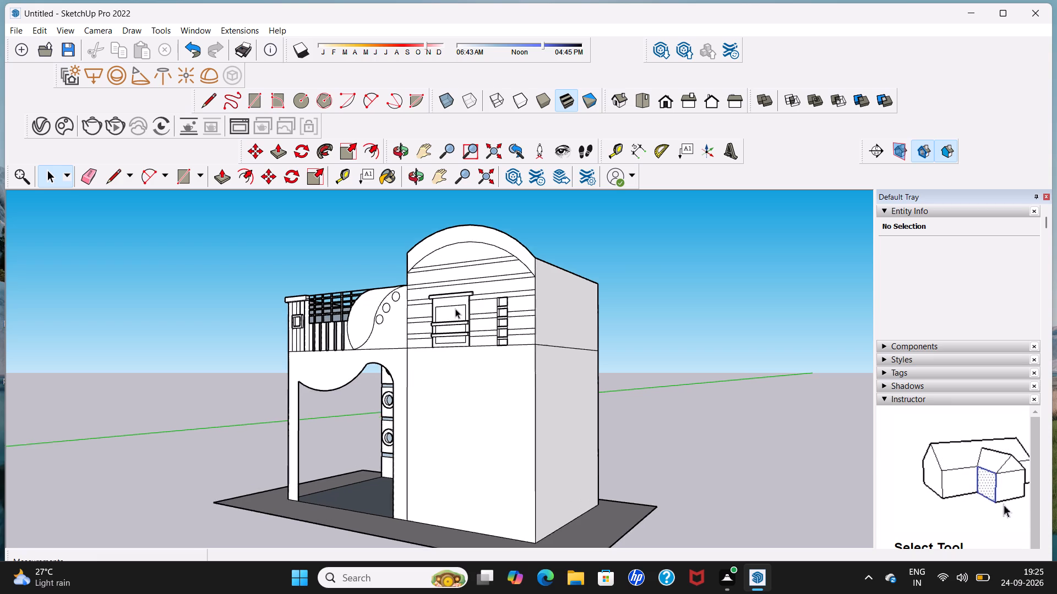
{"action": "scroll", "coordinate": [455, 309], "scroll_direction": "up", "scroll_amount": 3}
{"action": "middle_click_drag", "start_coordinate": [444, 324], "coordinate": [555, 347]}
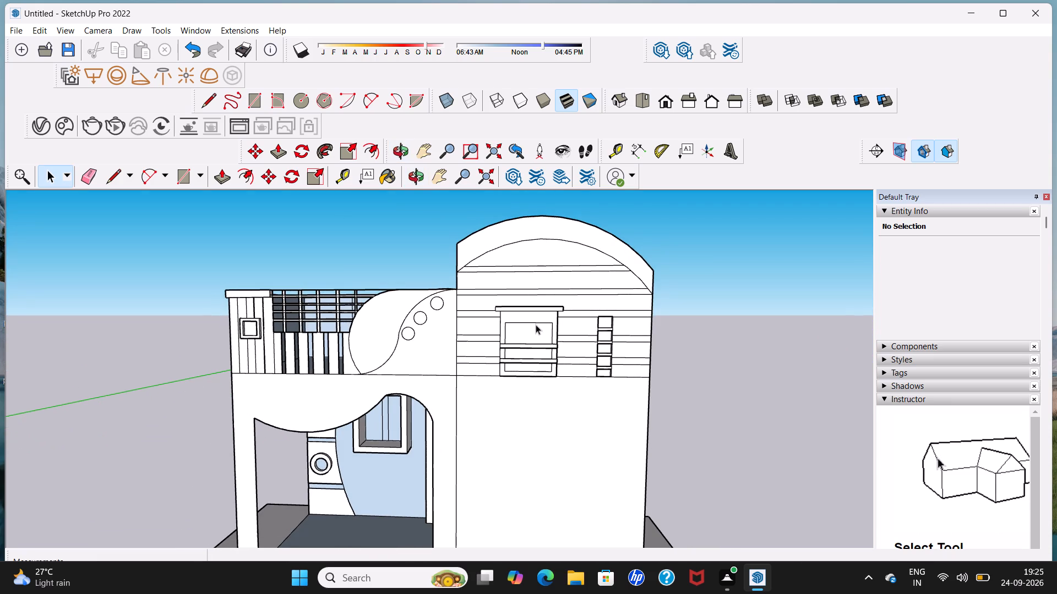
{"action": "scroll", "coordinate": [575, 305], "scroll_direction": "up", "scroll_amount": 1}
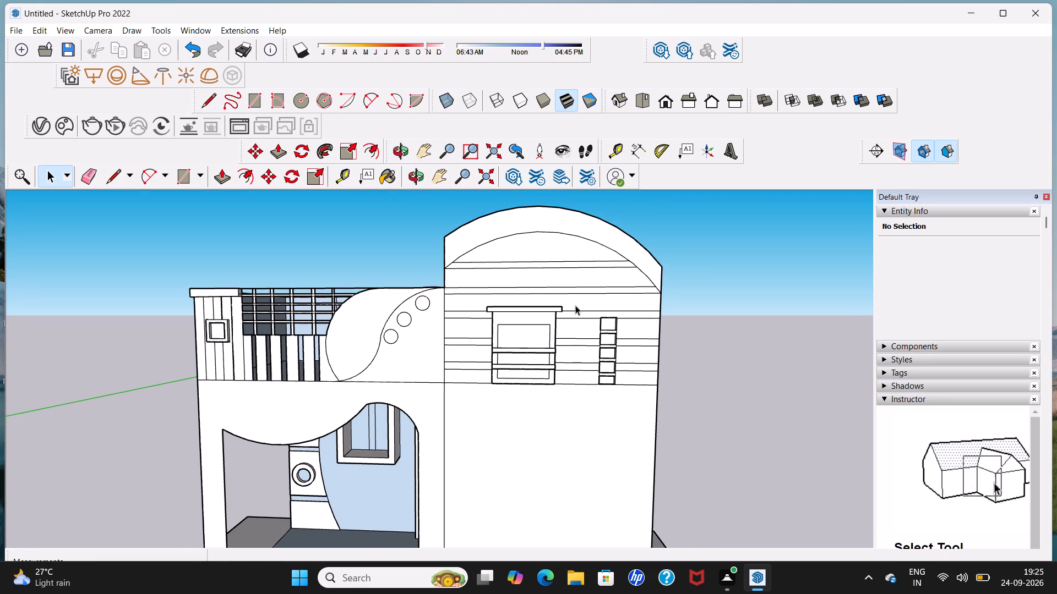
{"action": "scroll", "coordinate": [575, 305], "scroll_direction": "up", "scroll_amount": 1}
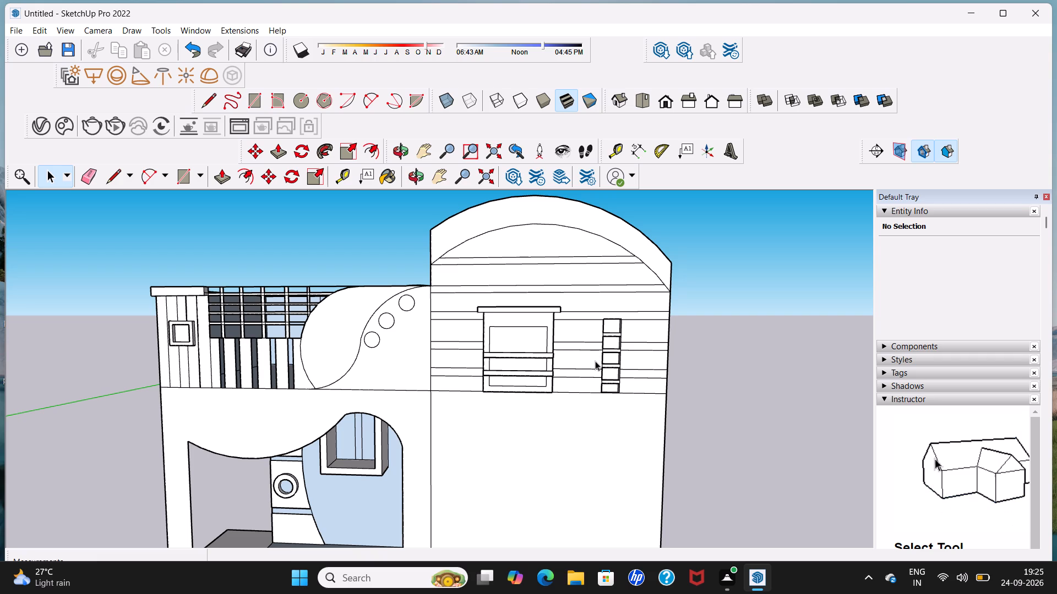
Draw a vertical line about 6 5/16 in long down the facade from the horizontal band line beside the window's top ledge.
{"action": "middle_click_drag", "start_coordinate": [595, 361], "coordinate": [491, 369], "text": "shift"}
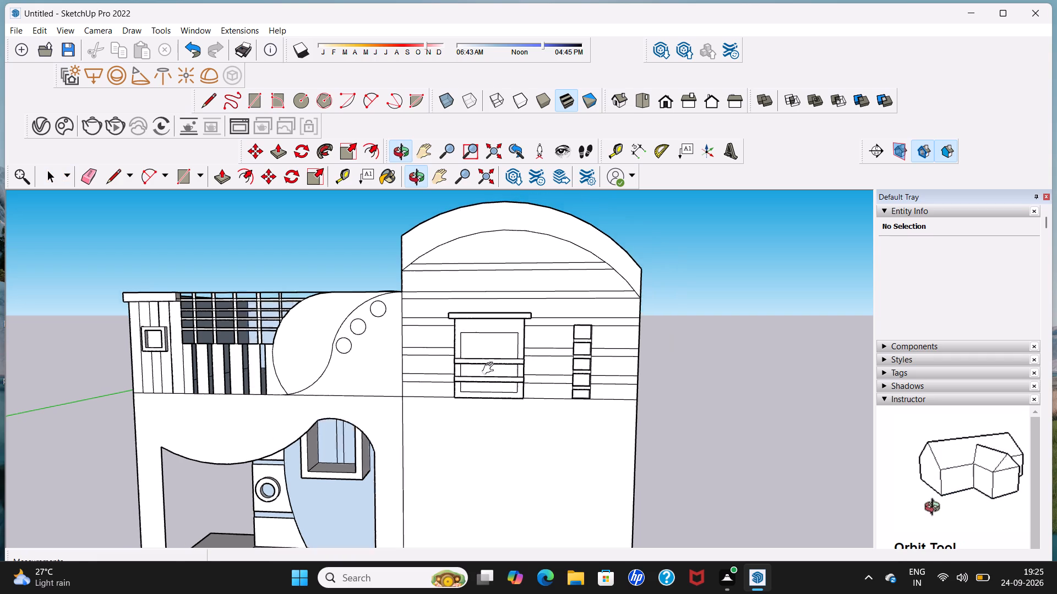
{"action": "middle_click_drag", "start_coordinate": [491, 369], "coordinate": [432, 372], "text": "shift"}
{"action": "scroll", "coordinate": [422, 372], "scroll_direction": "up", "scroll_amount": 3}
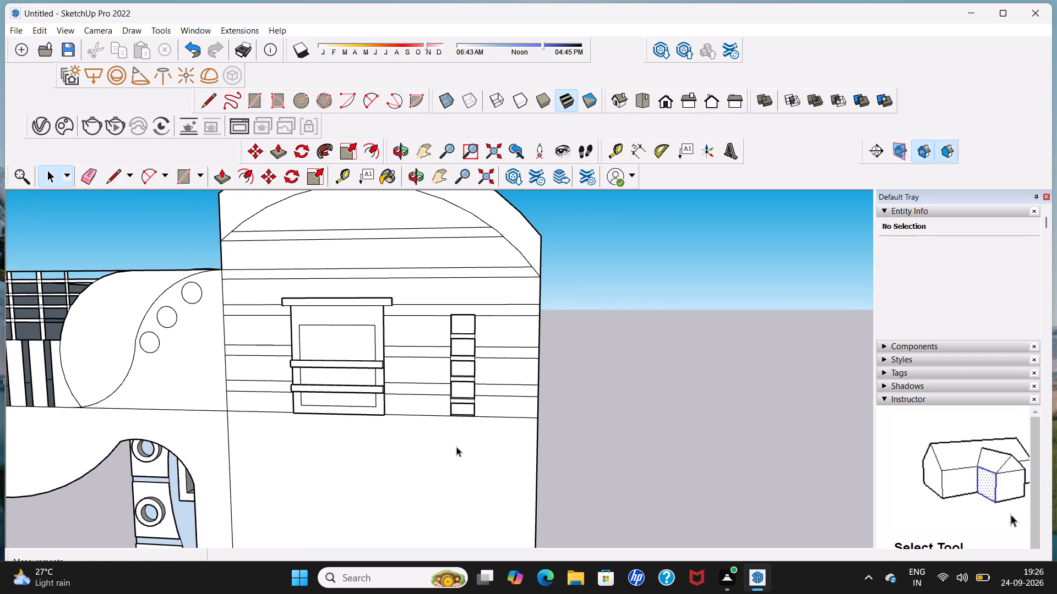
{"action": "scroll", "coordinate": [441, 431], "scroll_direction": "up", "scroll_amount": 1}
{"action": "middle_click_drag", "start_coordinate": [441, 431], "coordinate": [466, 416]}
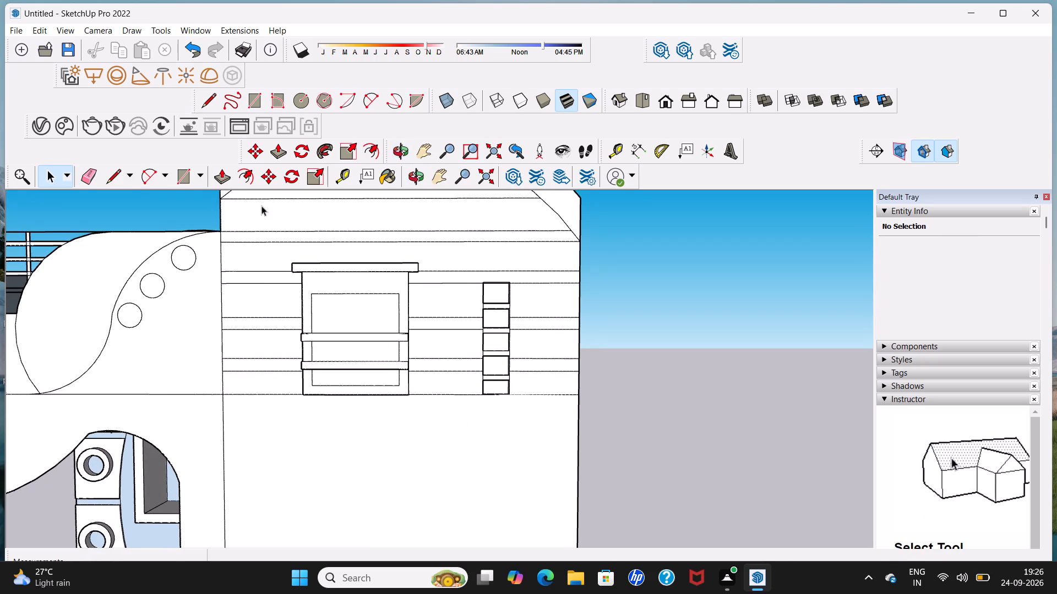
{"action": "left_click", "coordinate": [112, 183]}
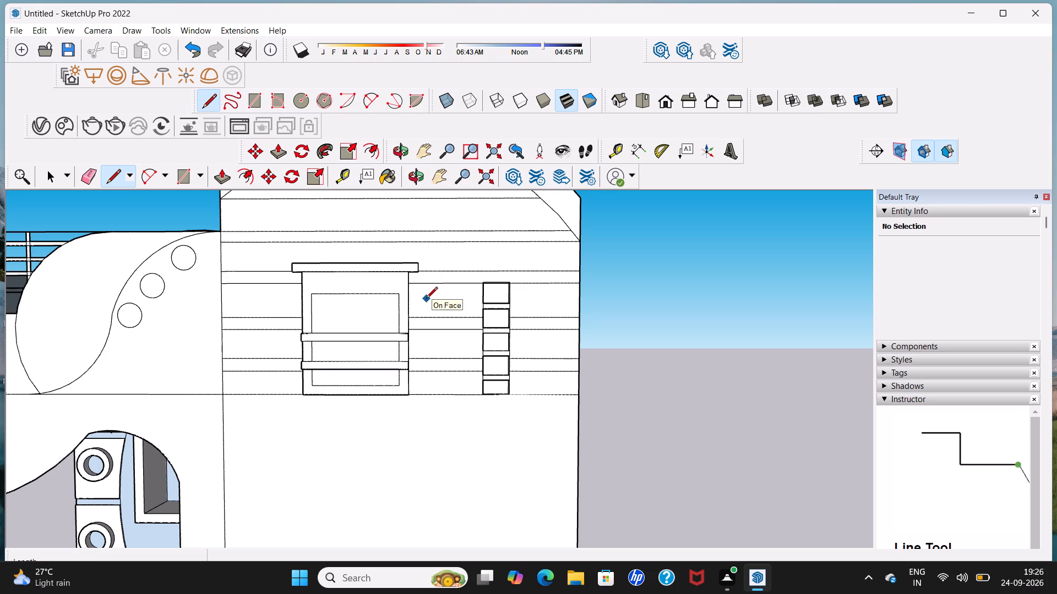
{"action": "scroll", "coordinate": [426, 299], "scroll_direction": "up", "scroll_amount": 3}
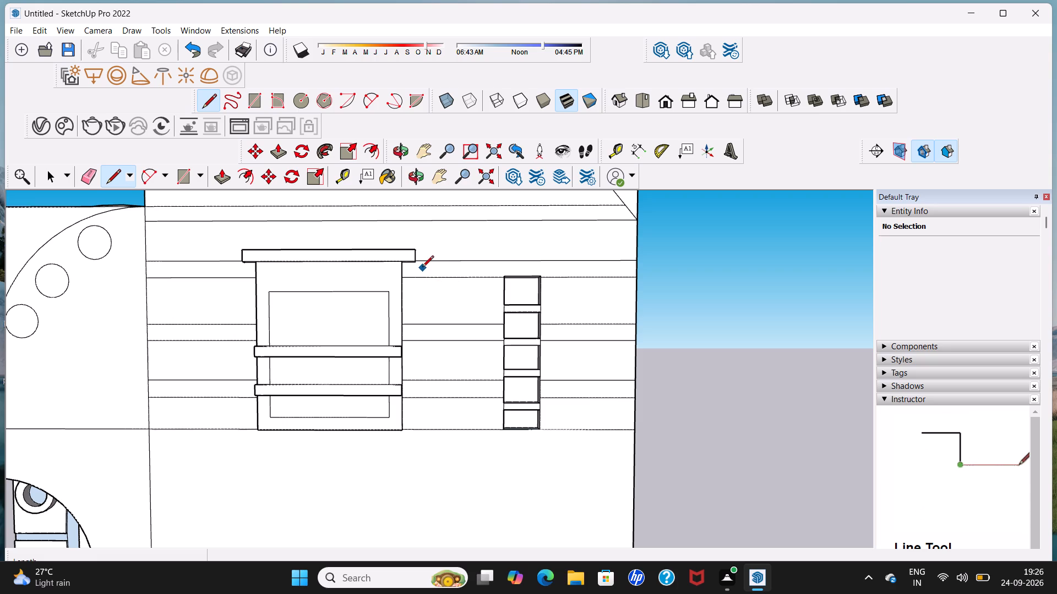
{"action": "left_click", "coordinate": [423, 265]}
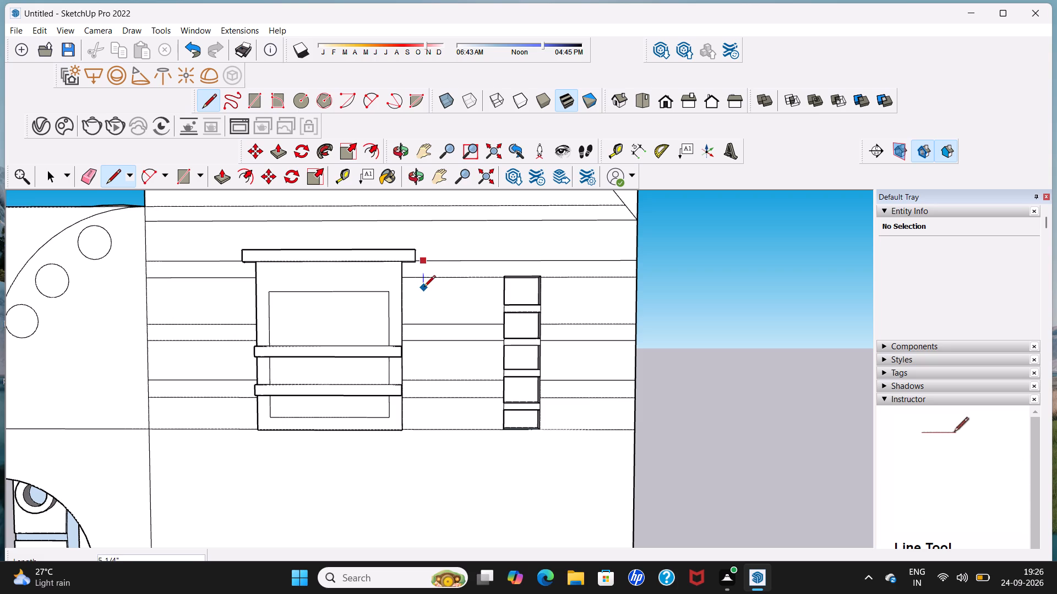
{"action": "left_click", "coordinate": [424, 293]}
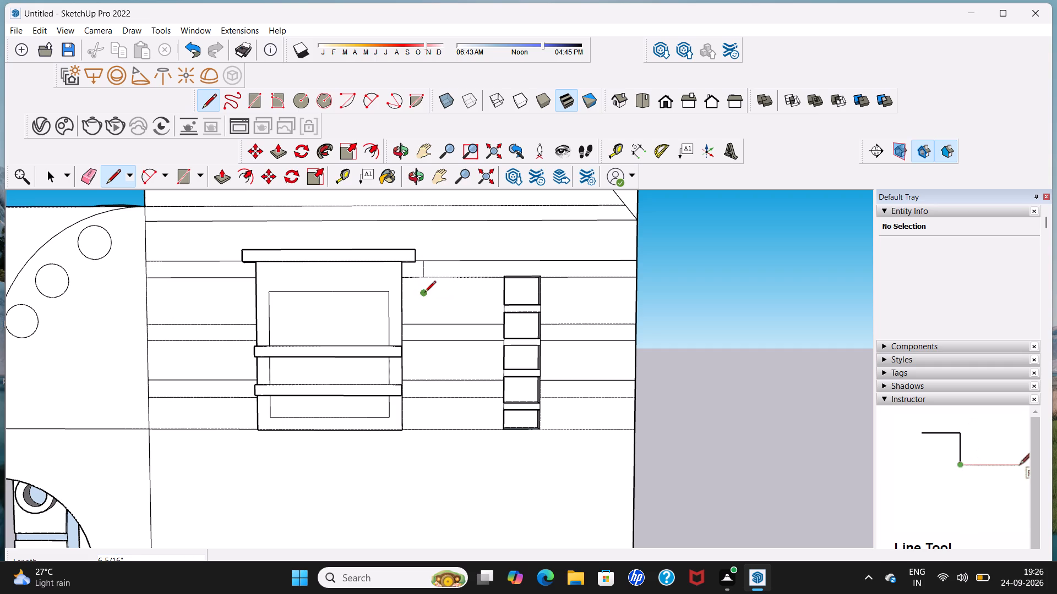
{"action": "left_click", "coordinate": [423, 280]}
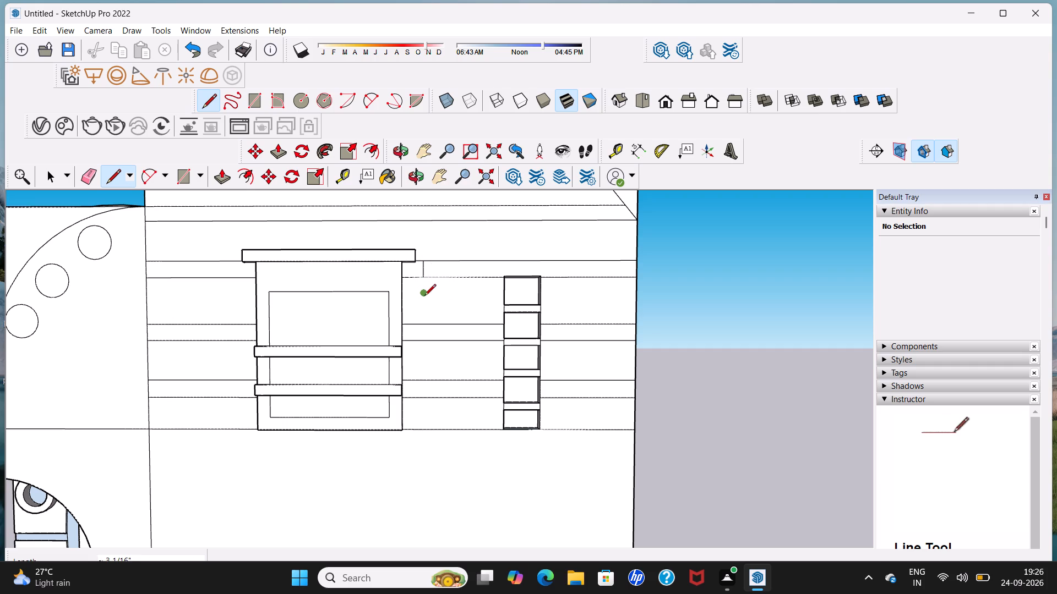
{"action": "left_click", "coordinate": [424, 296]}
{"action": "left_click", "coordinate": [423, 282]}
{"action": "key", "text": "z"}
Complete a rectangular outline from the vertical line's lower end, across toward the niches and about 6 5/16 in up to the band line.
{"action": "middle_click_drag", "start_coordinate": [437, 291], "coordinate": [337, 301]}
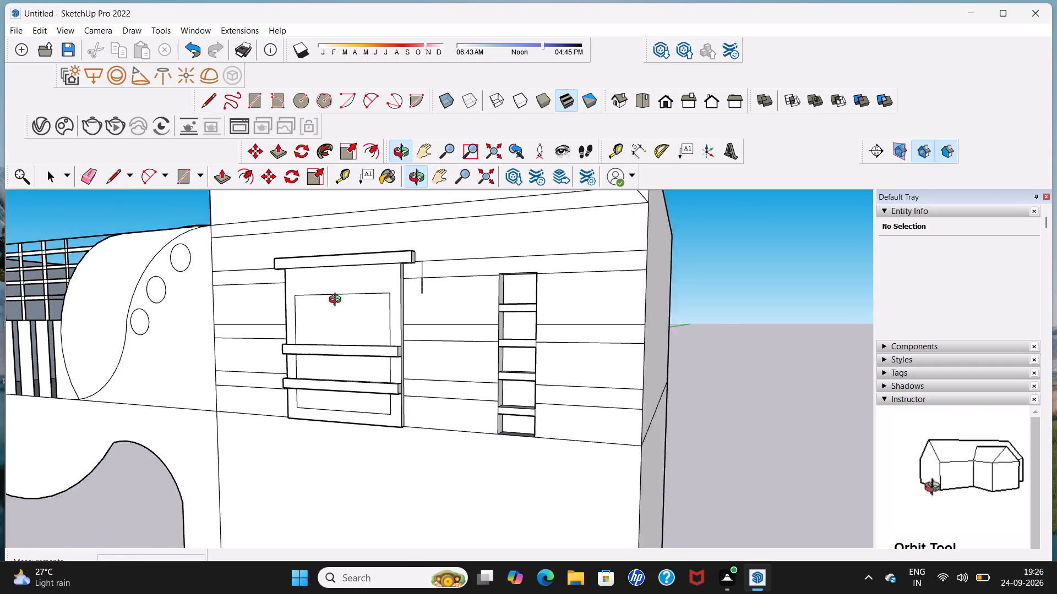
{"action": "middle_click_drag", "start_coordinate": [337, 301], "coordinate": [310, 302]}
{"action": "scroll", "coordinate": [391, 277], "scroll_direction": "up", "scroll_amount": 5}
{"action": "middle_click_drag", "start_coordinate": [473, 279], "coordinate": [375, 339]}
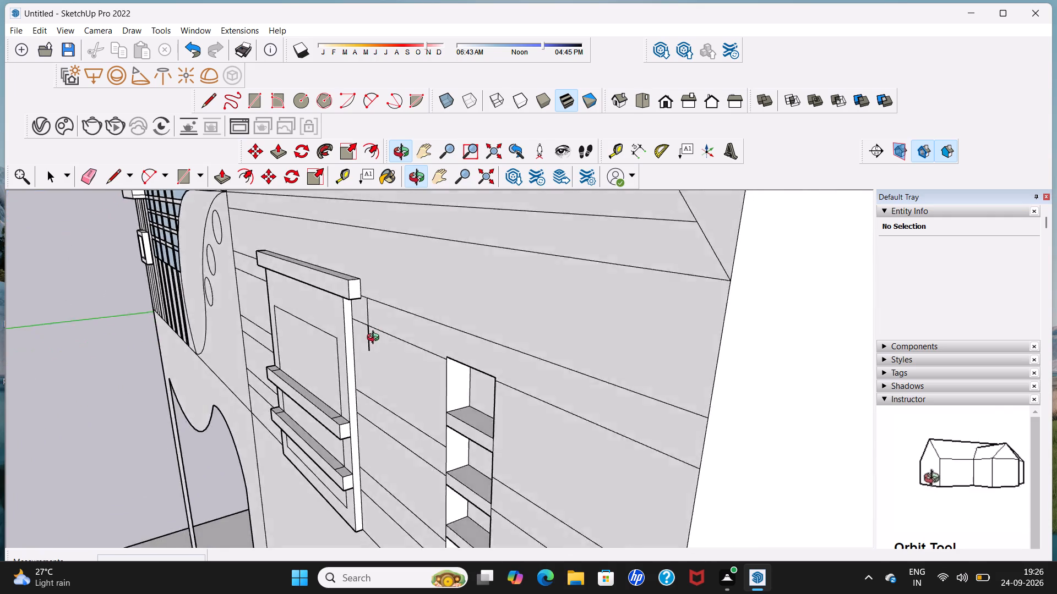
{"action": "middle_click_drag", "start_coordinate": [375, 339], "coordinate": [453, 312]}
{"action": "scroll", "coordinate": [453, 312], "scroll_direction": "up", "scroll_amount": 1}
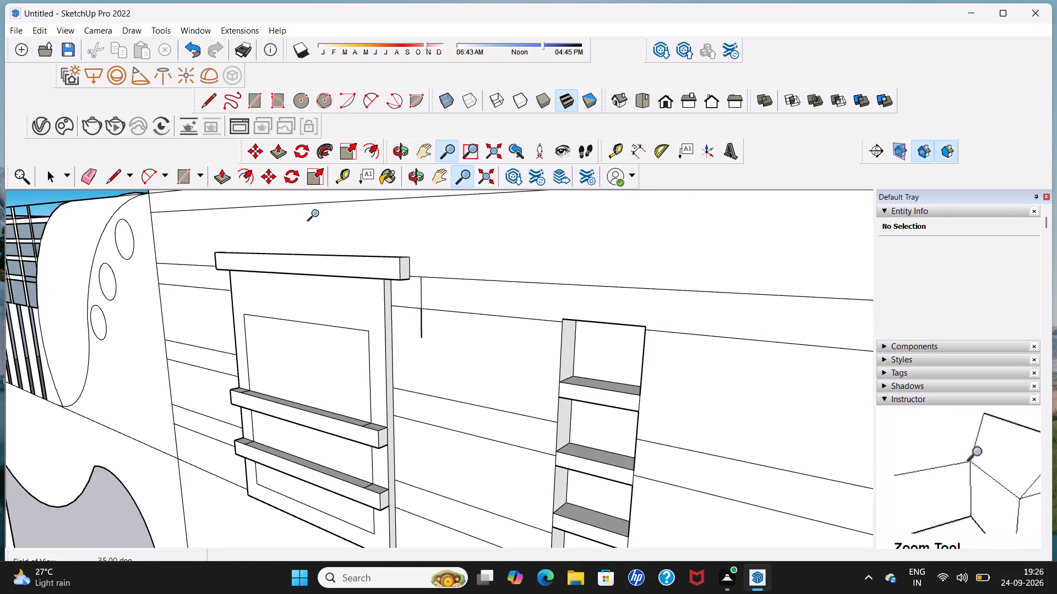
{"action": "left_click", "coordinate": [210, 102]}
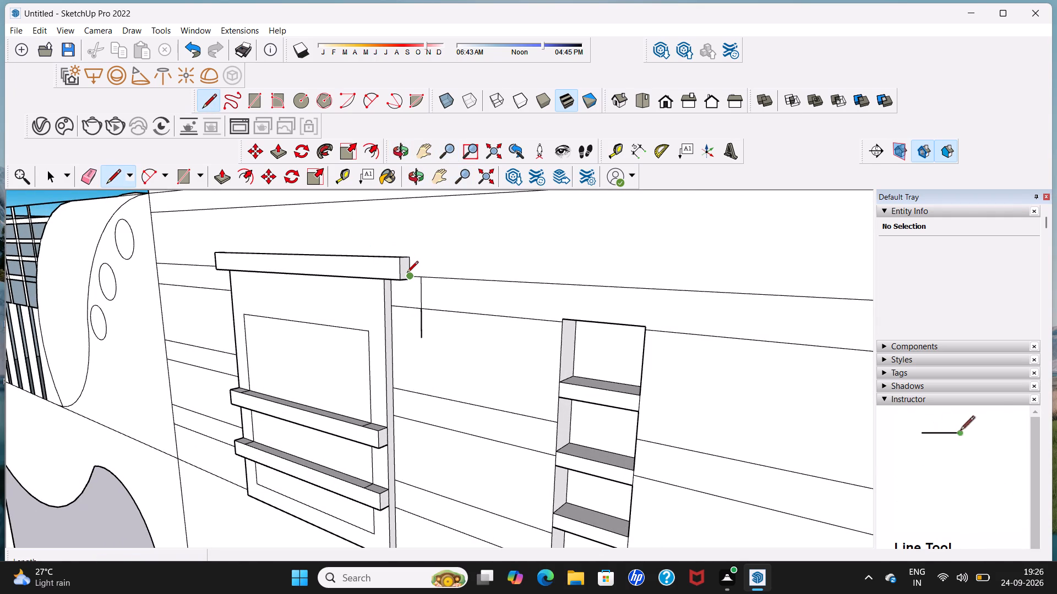
{"action": "left_click", "coordinate": [423, 339]}
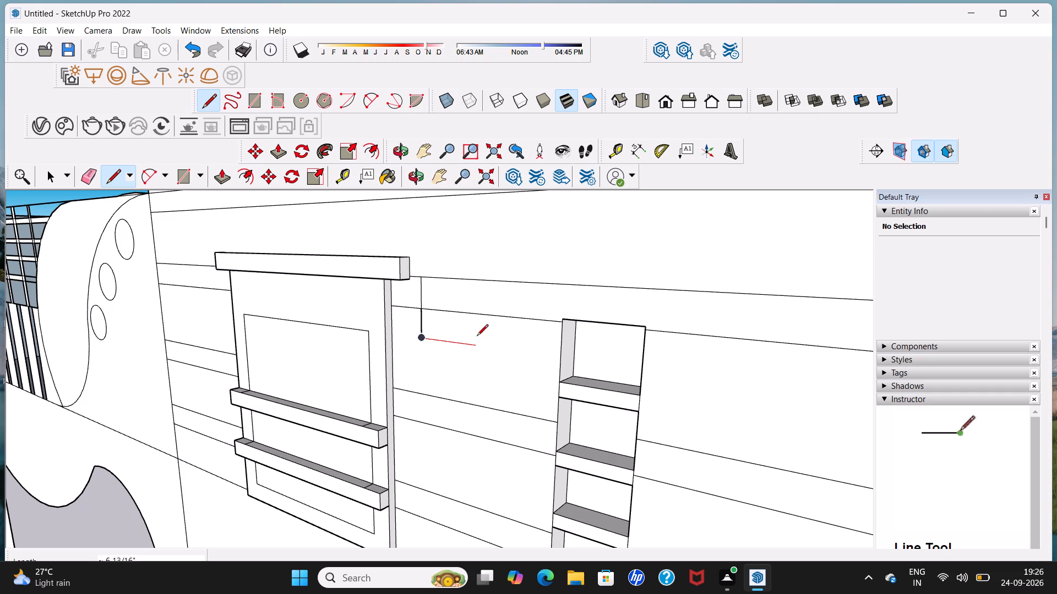
{"action": "left_click", "coordinate": [497, 340]}
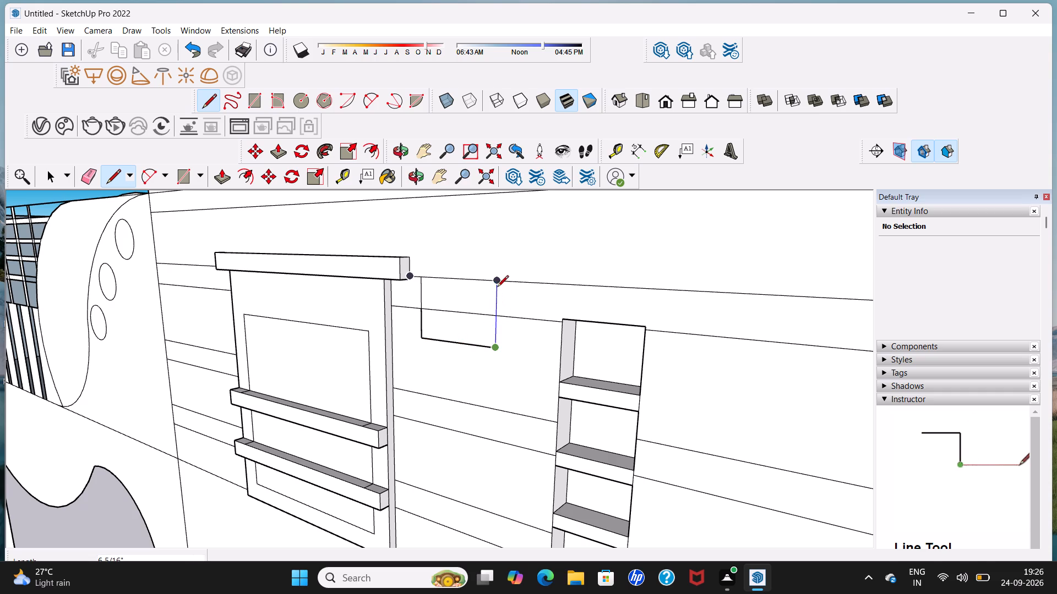
{"action": "left_click", "coordinate": [498, 285]}
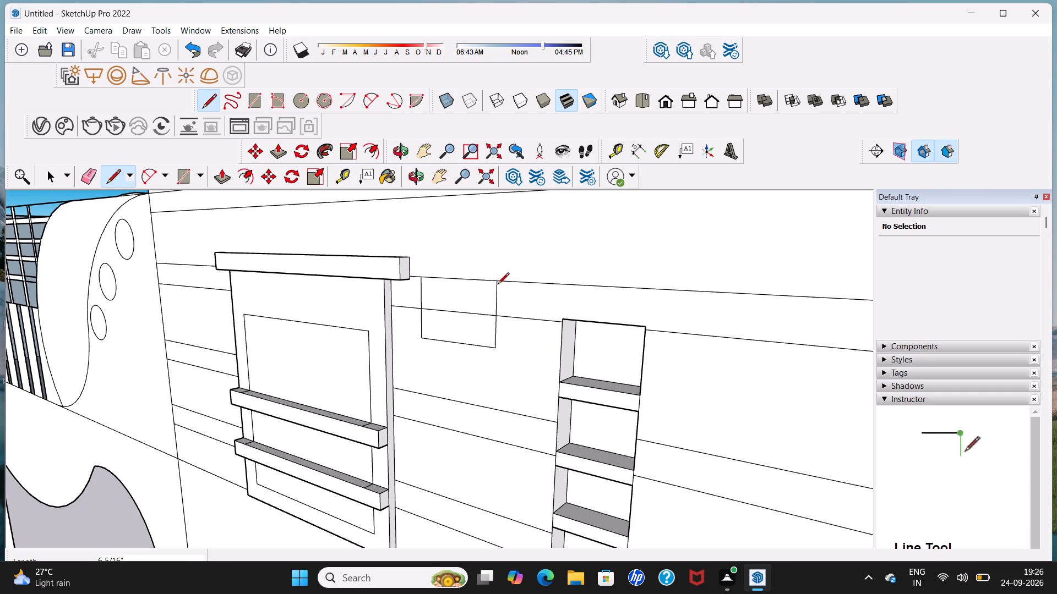
{"action": "key", "text": "space"}
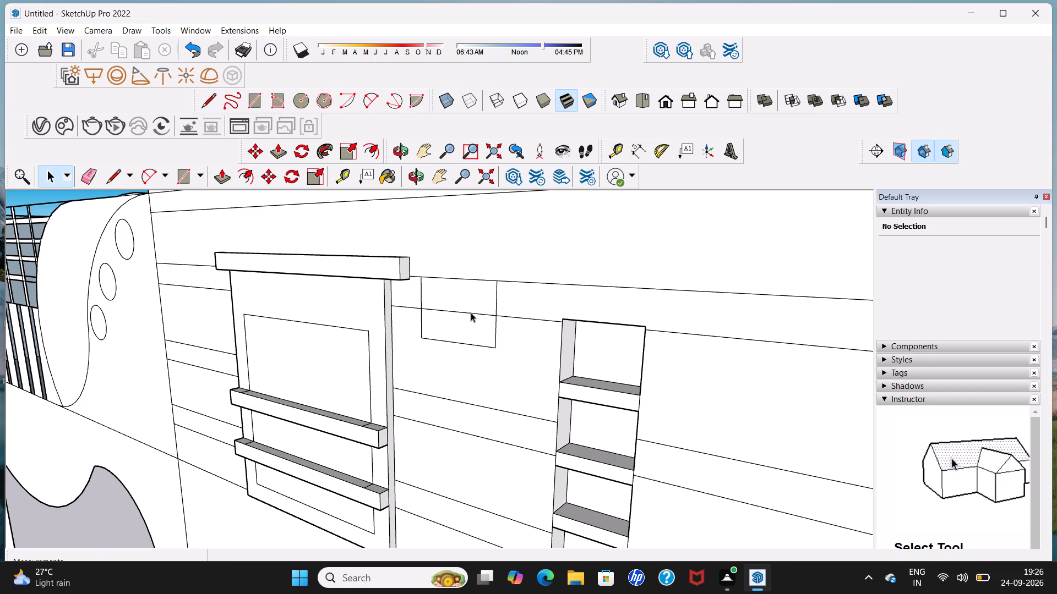
Delete the horizontal band line segment that crosses the rectangular outline between the window and the niches.
{"action": "left_click", "coordinate": [471, 312]}
{"action": "key", "text": "Delete"}
Examine the upper facade and its new outline from the front, in the context of the whole building.
{"action": "scroll", "coordinate": [475, 309], "scroll_direction": "down", "scroll_amount": 6}
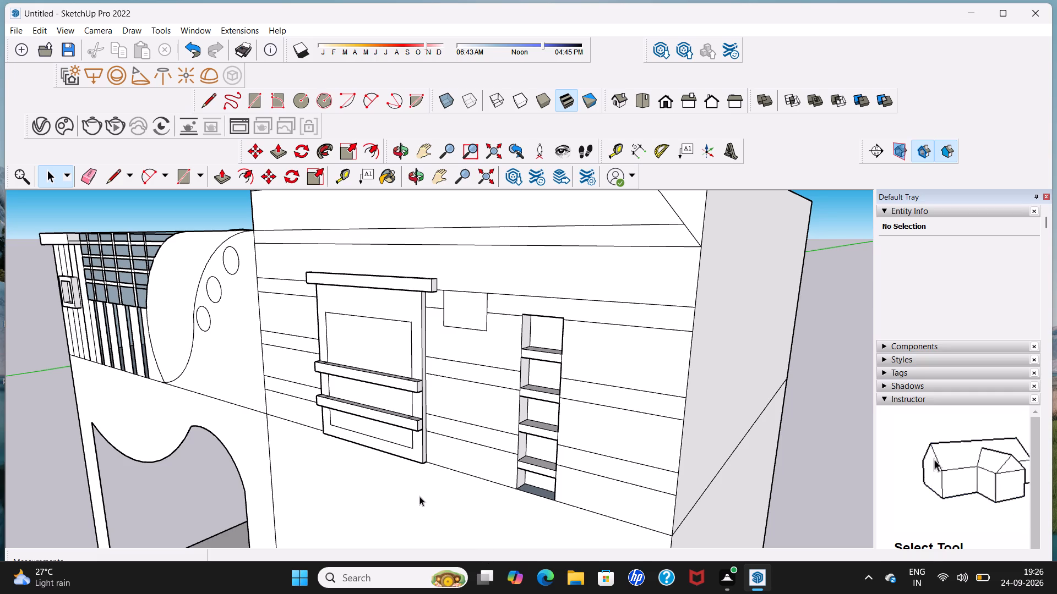
{"action": "middle_click_drag", "start_coordinate": [420, 496], "coordinate": [503, 483]}
{"action": "scroll", "coordinate": [504, 475], "scroll_direction": "down", "scroll_amount": 3}
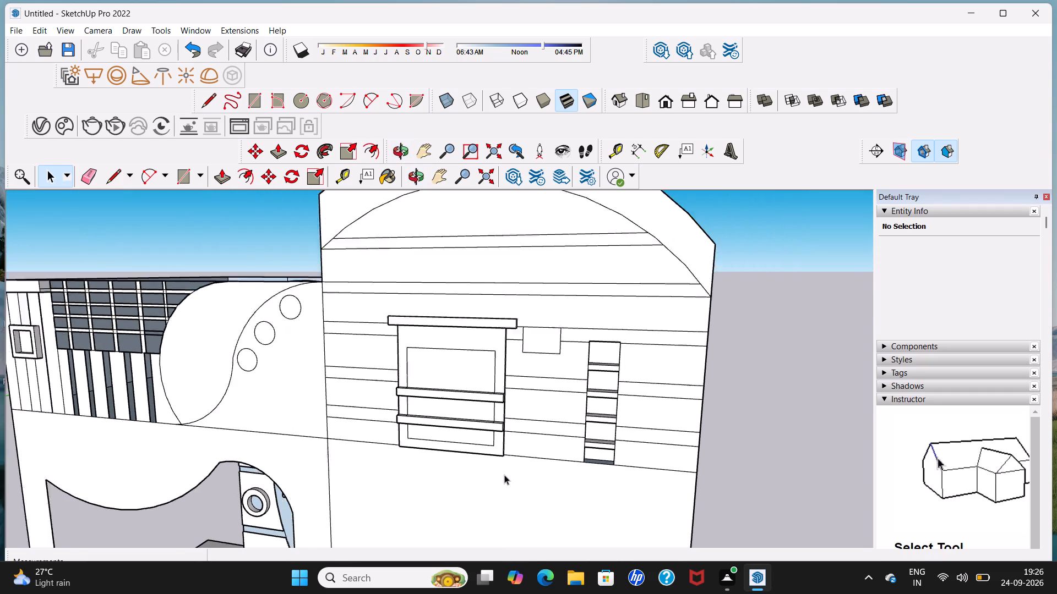
{"action": "scroll", "coordinate": [504, 475], "scroll_direction": "down", "scroll_amount": 7}
{"action": "middle_click_drag", "start_coordinate": [506, 471], "coordinate": [525, 425]}
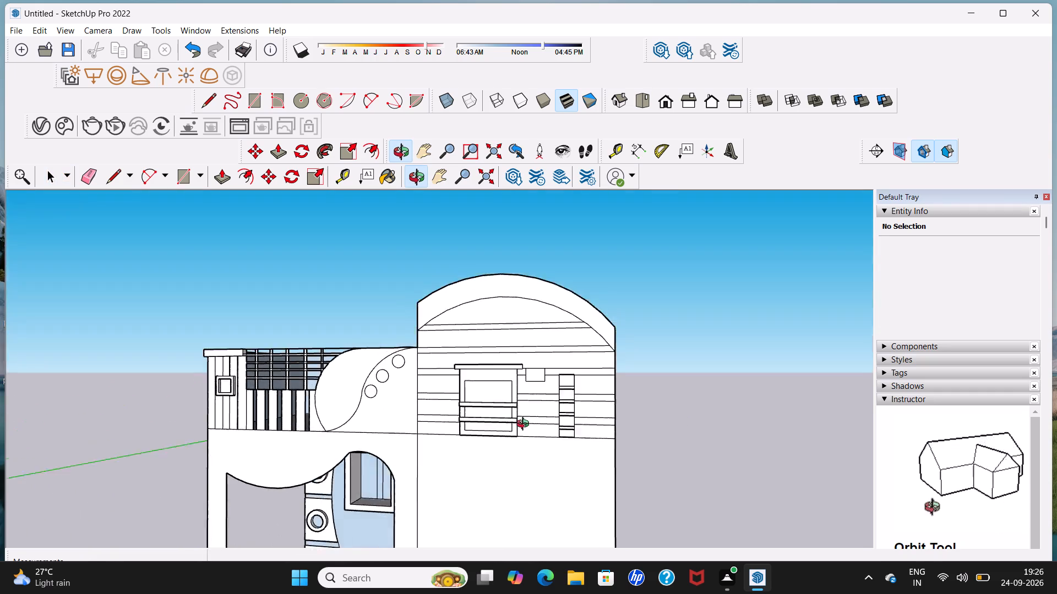
{"action": "middle_click_drag", "start_coordinate": [525, 425], "coordinate": [540, 399]}
{"action": "scroll", "coordinate": [541, 398], "scroll_direction": "down", "scroll_amount": 10}
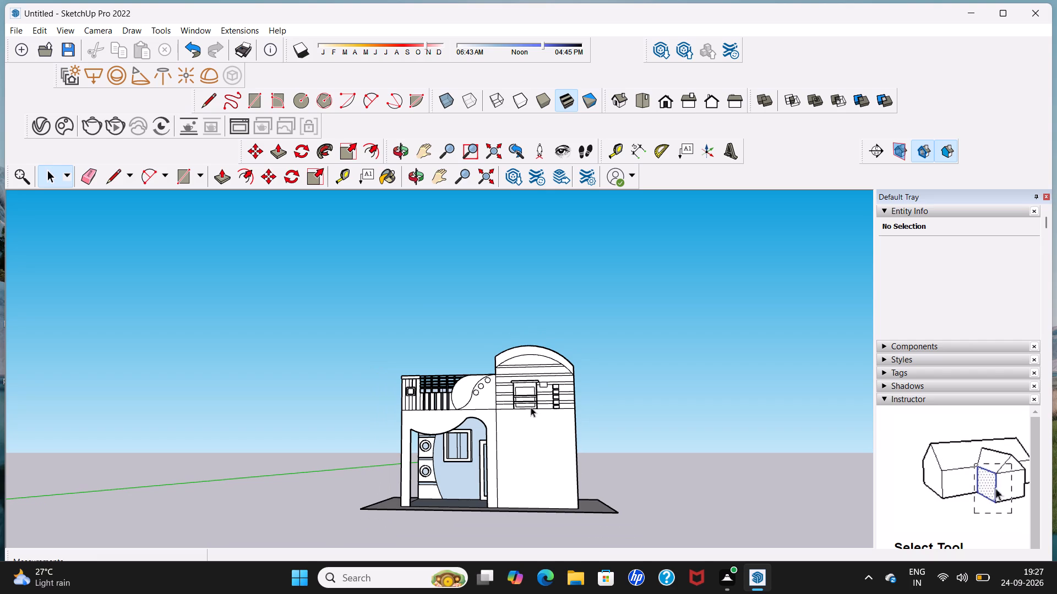
Draw a narrow rectangle about 1' 2 1/8" tall projecting outward from the arched gable's end on the balcony side.
{"action": "scroll", "coordinate": [484, 382], "scroll_direction": "up", "scroll_amount": 3}
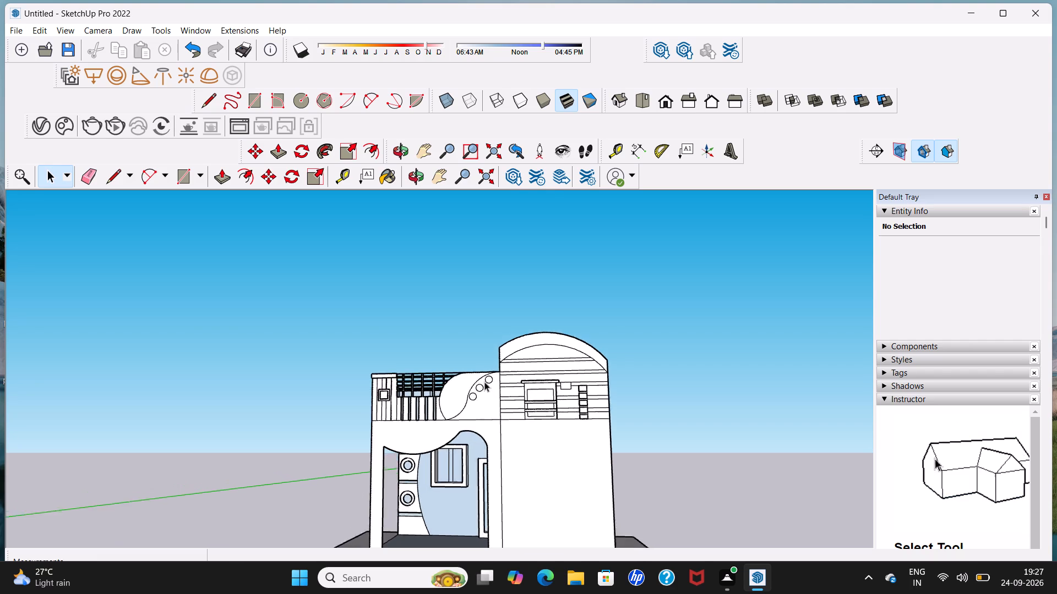
{"action": "scroll", "coordinate": [484, 382], "scroll_direction": "up", "scroll_amount": 6}
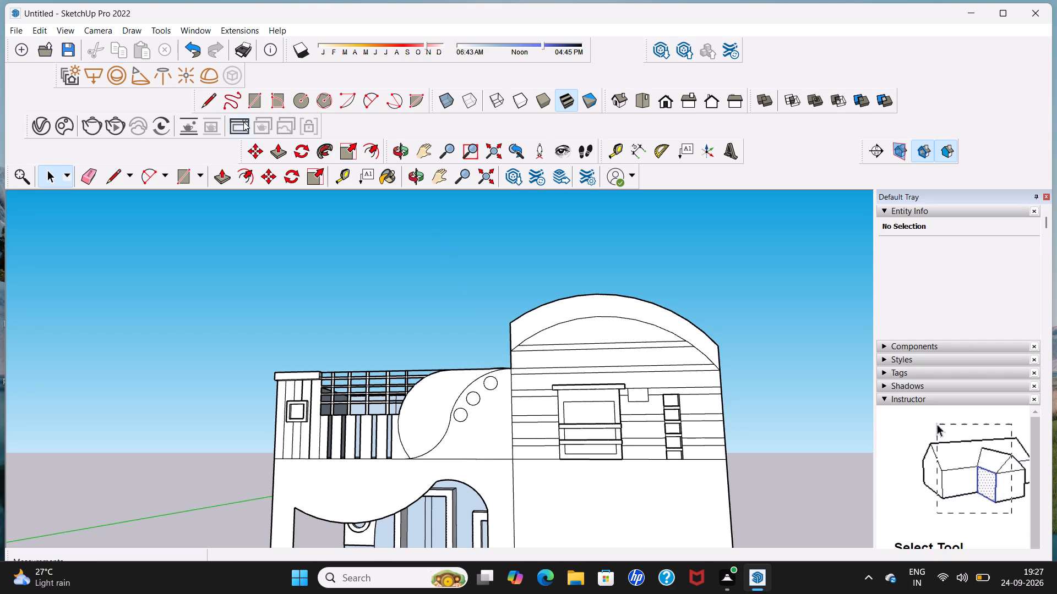
{"action": "left_click", "coordinate": [208, 103]}
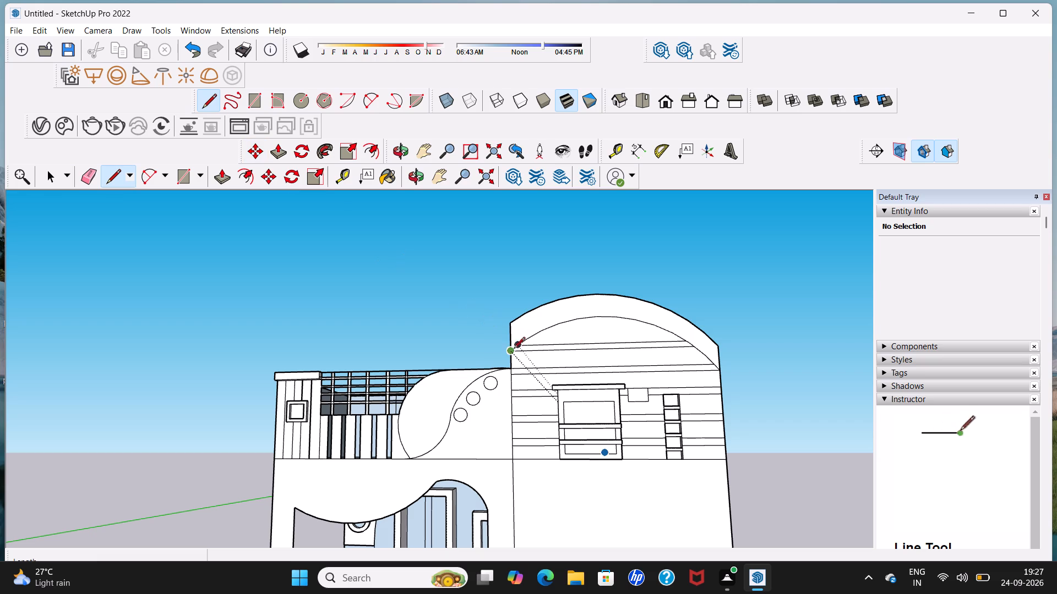
{"action": "scroll", "coordinate": [515, 353], "scroll_direction": "up", "scroll_amount": 10}
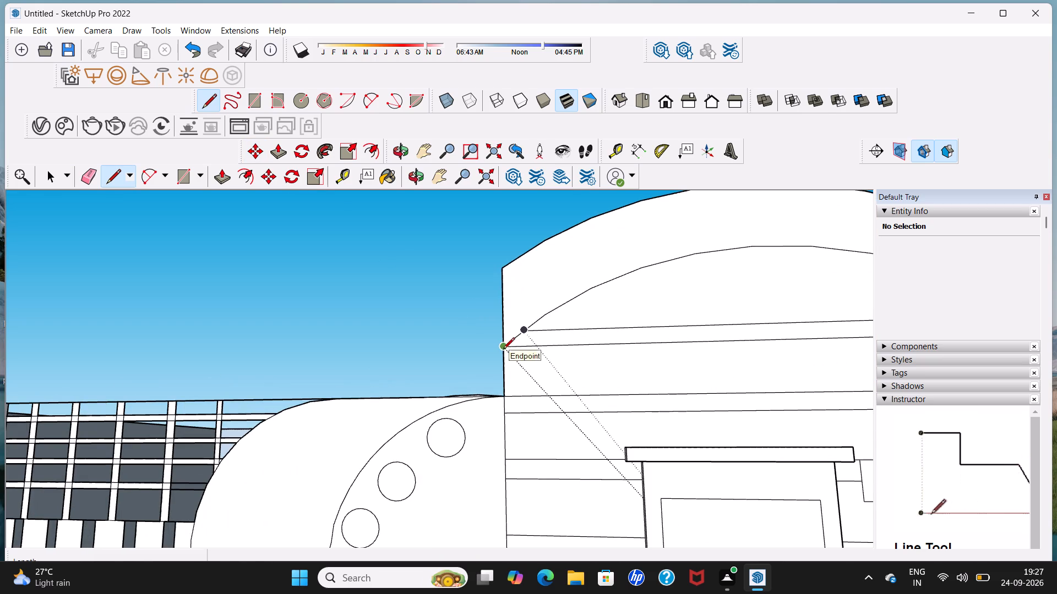
{"action": "left_click", "coordinate": [503, 350]}
{"action": "left_click", "coordinate": [485, 350]}
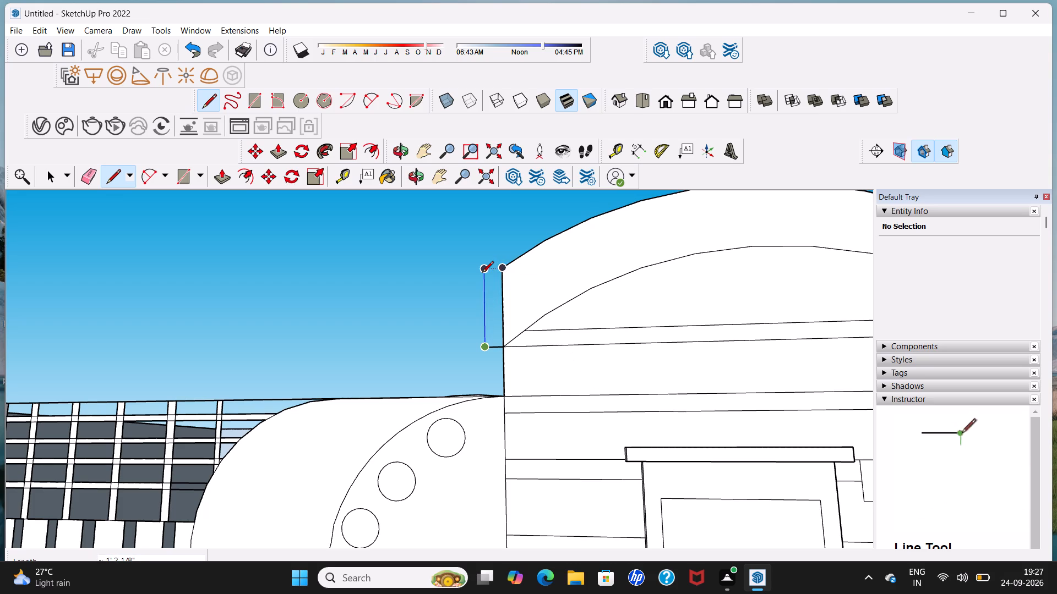
{"action": "left_click", "coordinate": [482, 273]}
{"action": "left_click", "coordinate": [500, 270]}
{"action": "scroll", "coordinate": [500, 272], "scroll_direction": "down", "scroll_amount": 4}
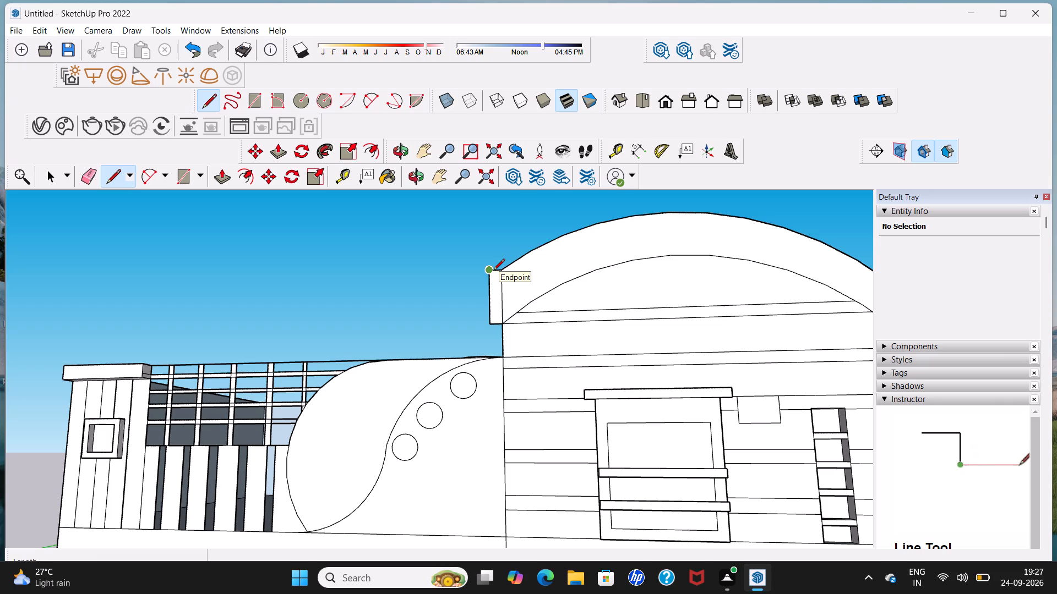
{"action": "key", "text": "space"}
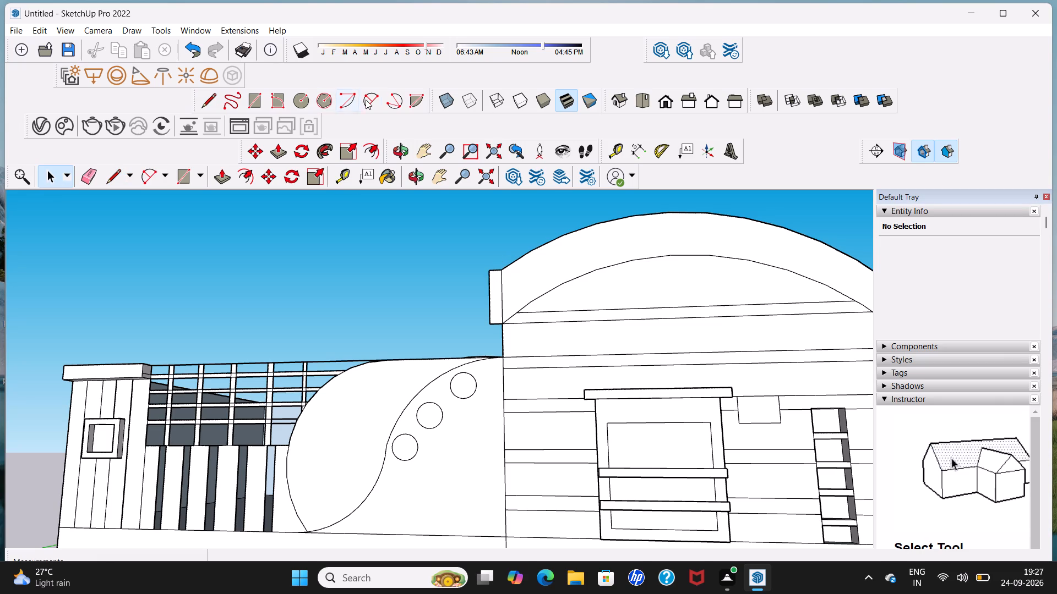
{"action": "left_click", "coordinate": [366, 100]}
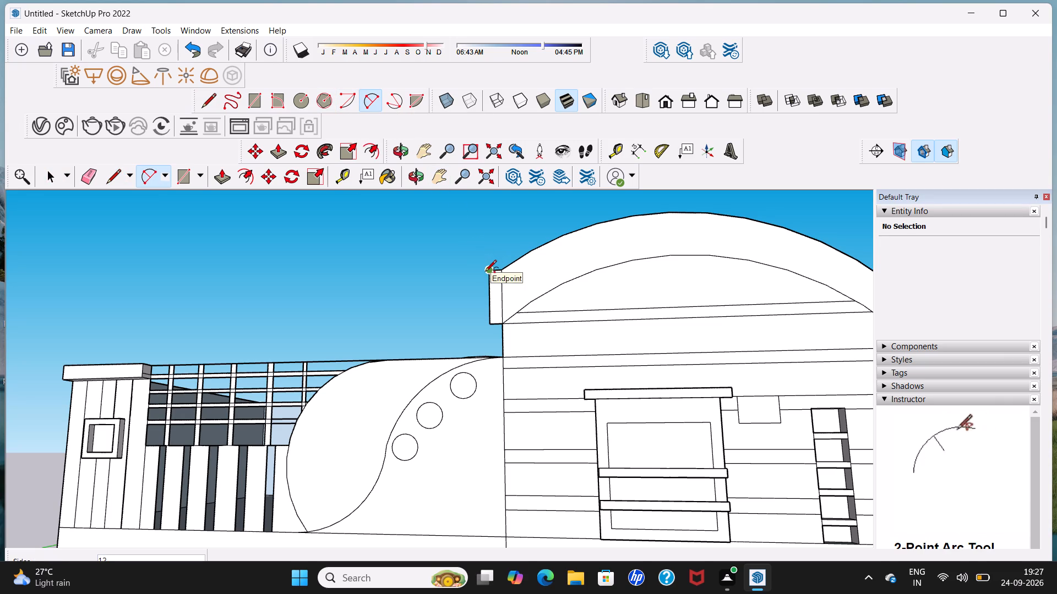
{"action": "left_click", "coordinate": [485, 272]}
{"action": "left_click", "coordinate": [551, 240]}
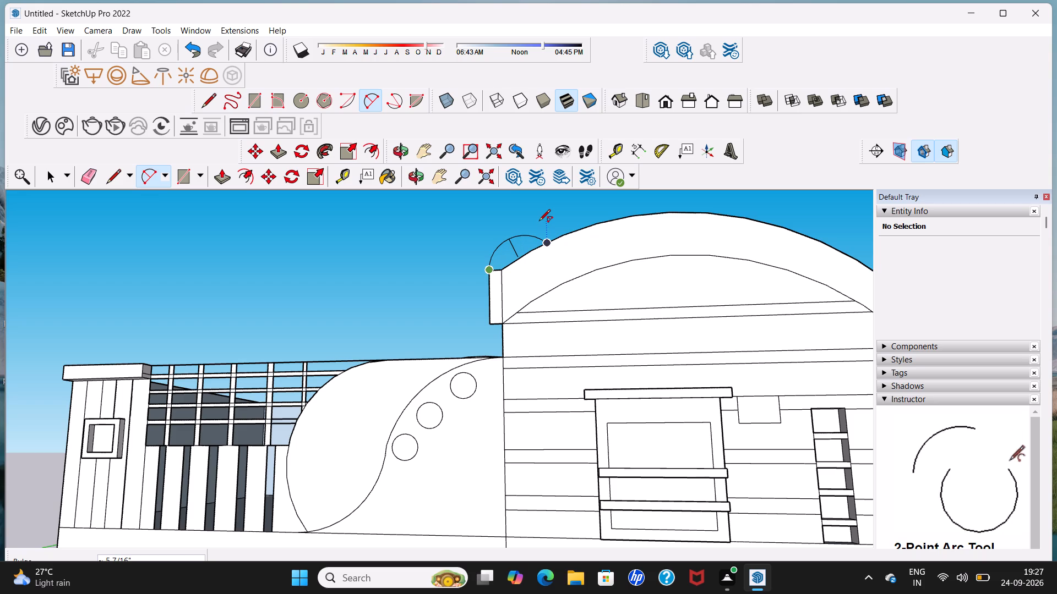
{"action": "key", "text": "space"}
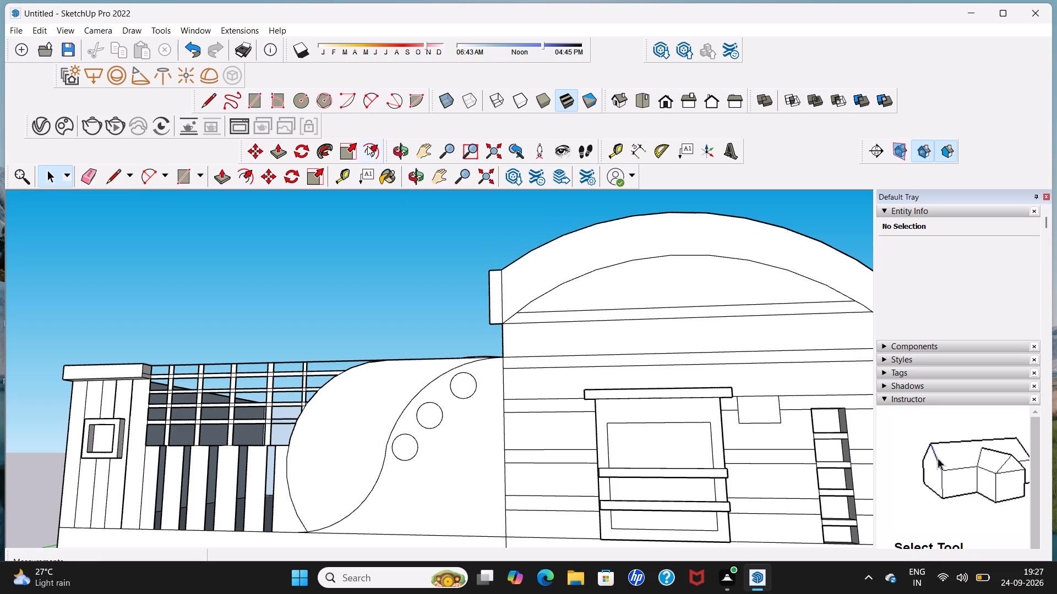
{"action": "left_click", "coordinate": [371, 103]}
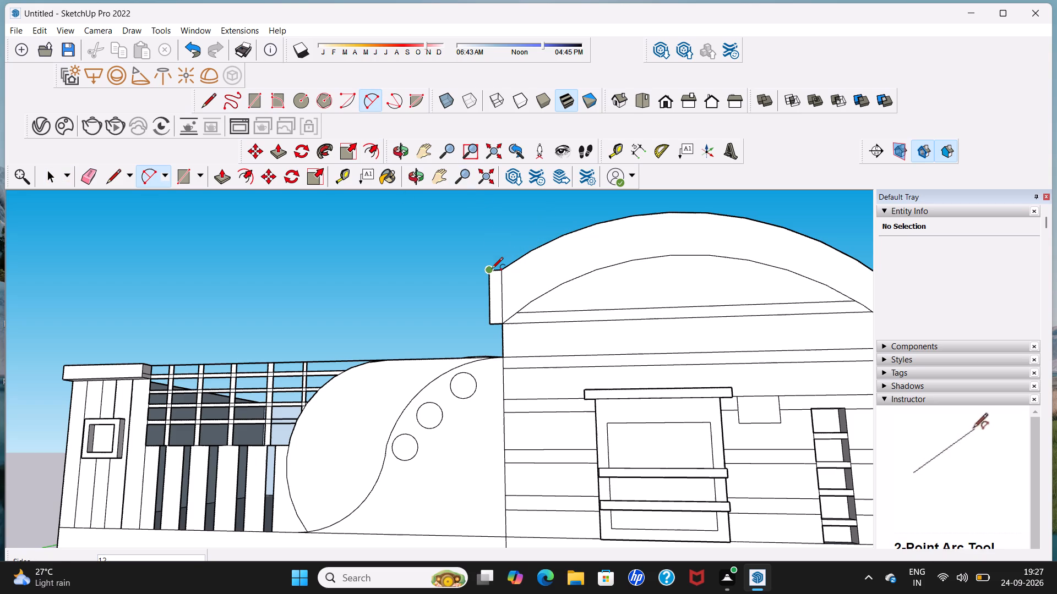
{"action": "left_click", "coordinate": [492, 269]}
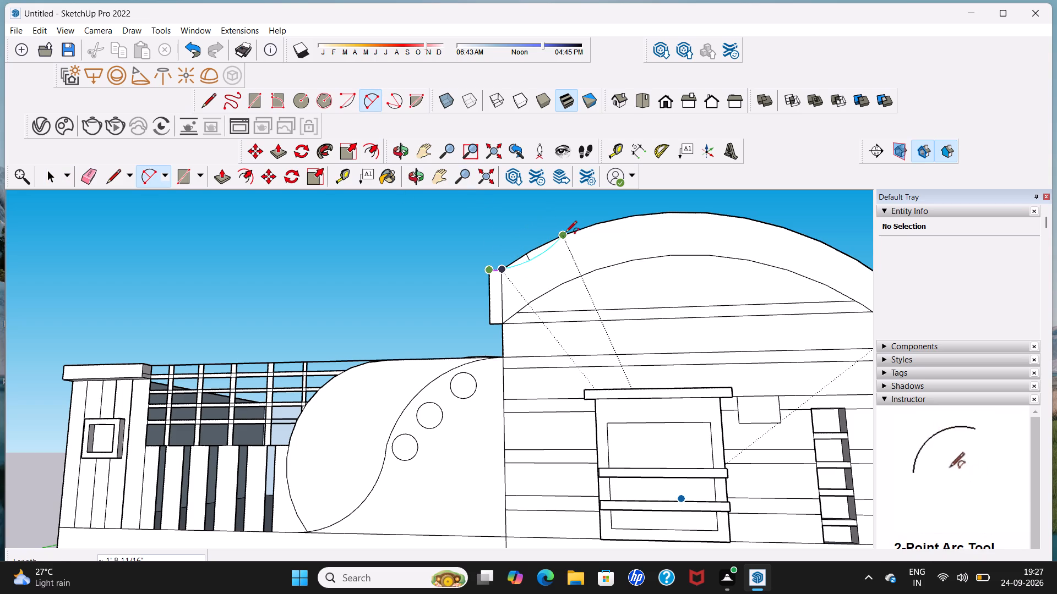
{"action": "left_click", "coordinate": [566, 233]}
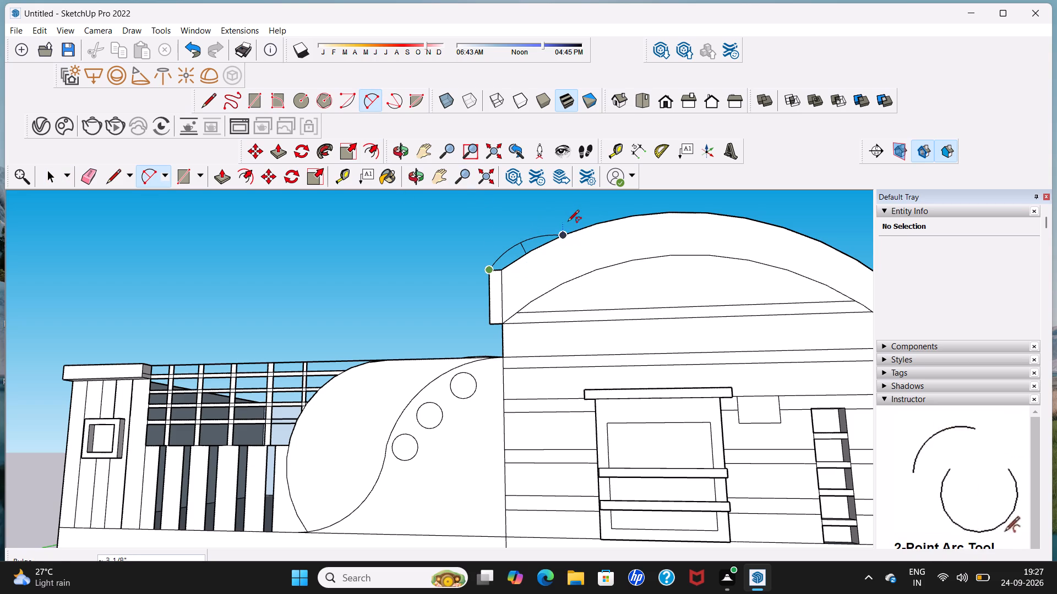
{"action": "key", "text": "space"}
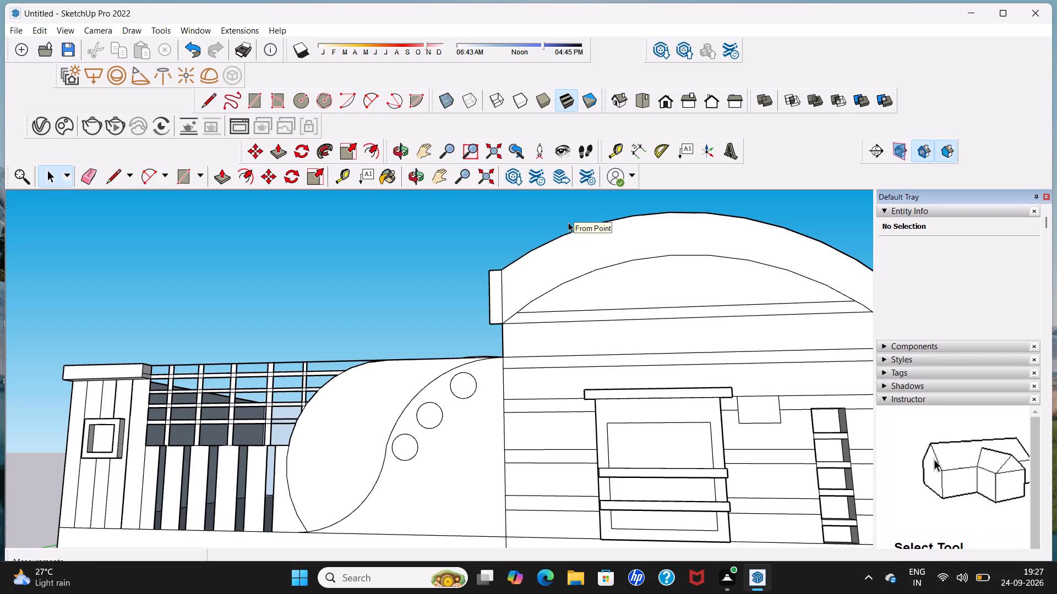
Examine the whole building from the front, side and above, including the arched gable with its end projection.
{"action": "middle_click_drag", "start_coordinate": [624, 305], "coordinate": [384, 278], "text": "shift"}
{"action": "scroll", "coordinate": [384, 278], "scroll_direction": "down", "scroll_amount": 15}
{"action": "middle_click_drag", "start_coordinate": [392, 342], "coordinate": [452, 339]}
{"action": "scroll", "coordinate": [380, 269], "scroll_direction": "up", "scroll_amount": 6}
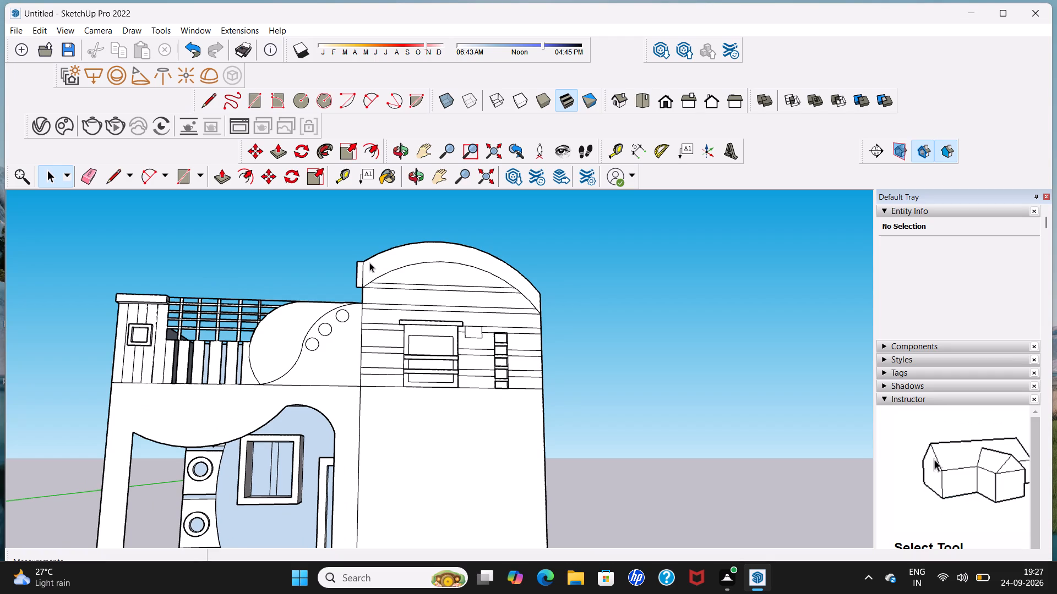
{"action": "scroll", "coordinate": [388, 268], "scroll_direction": "down", "scroll_amount": 5}
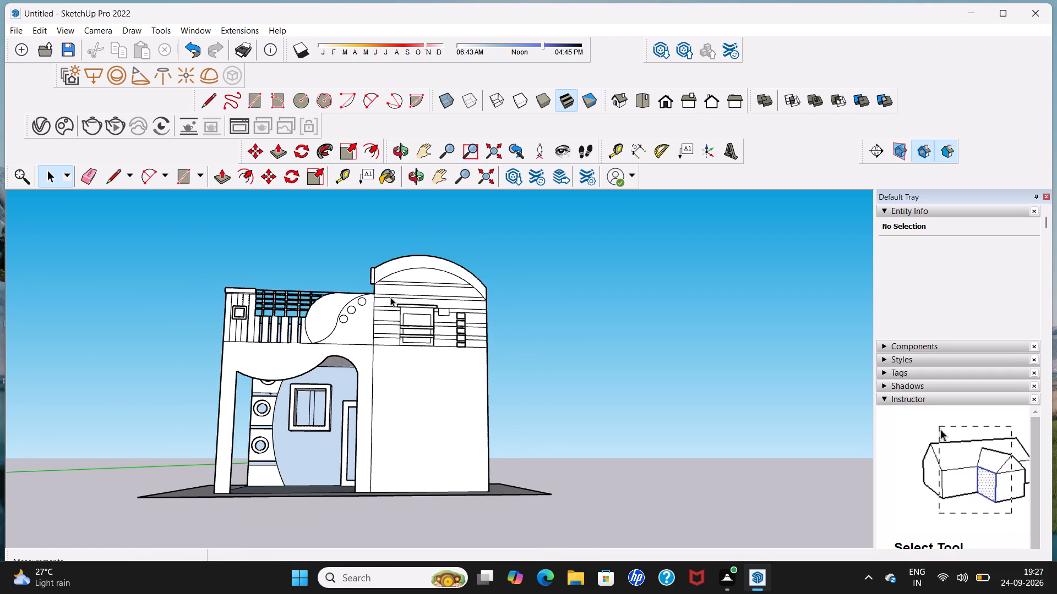
{"action": "scroll", "coordinate": [390, 297], "scroll_direction": "up", "scroll_amount": 7}
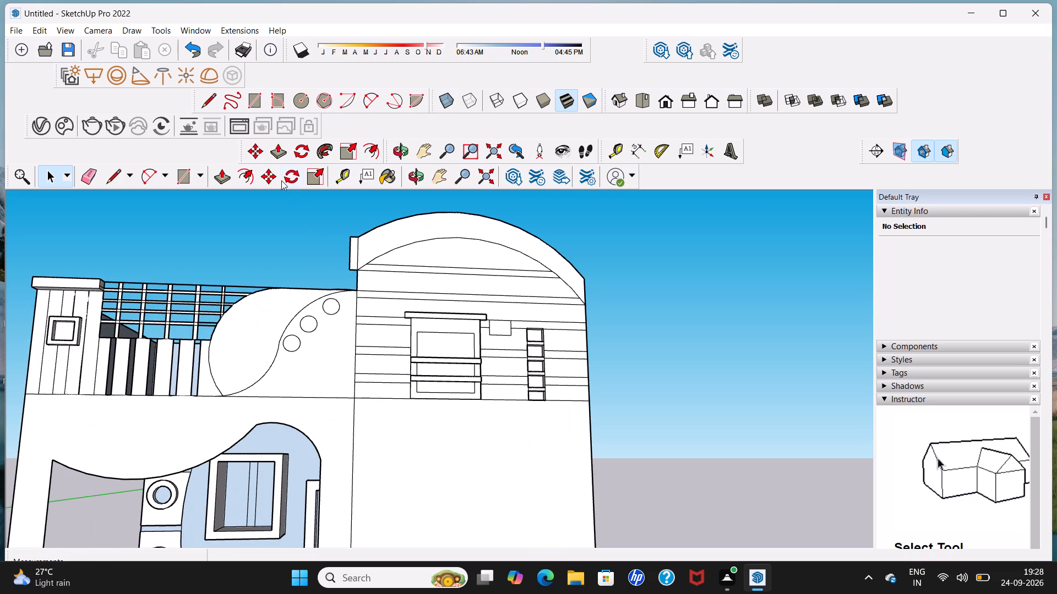
{"action": "left_click", "coordinate": [250, 101]}
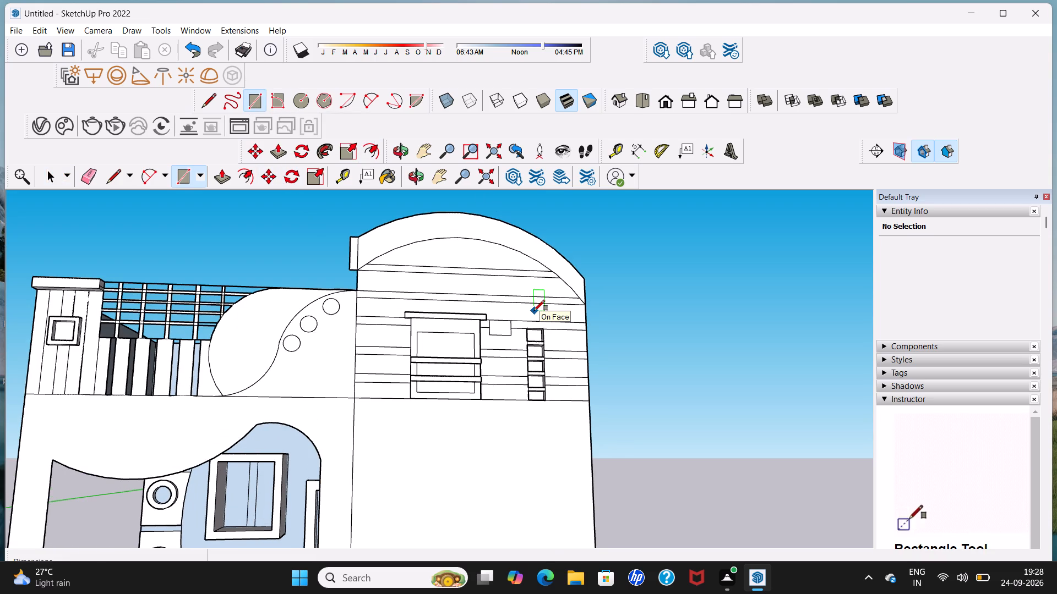
{"action": "middle_click_drag", "start_coordinate": [534, 311], "coordinate": [344, 286]}
{"action": "scroll", "coordinate": [350, 276], "scroll_direction": "down", "scroll_amount": 3}
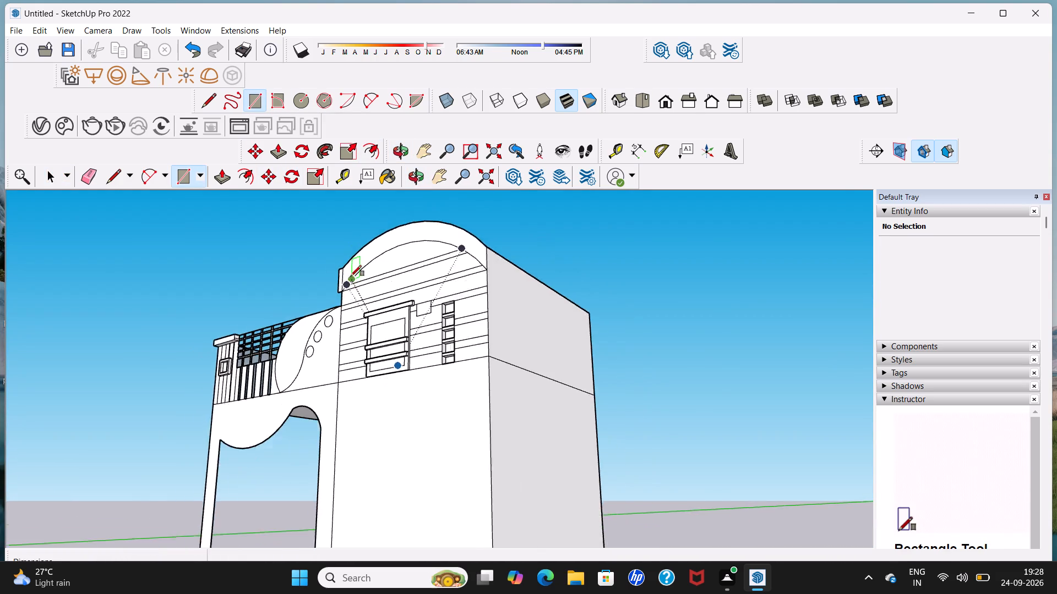
{"action": "scroll", "coordinate": [351, 276], "scroll_direction": "down", "scroll_amount": 2}
{"action": "key", "text": "space"}
{"action": "scroll", "coordinate": [362, 269], "scroll_direction": "down", "scroll_amount": 5}
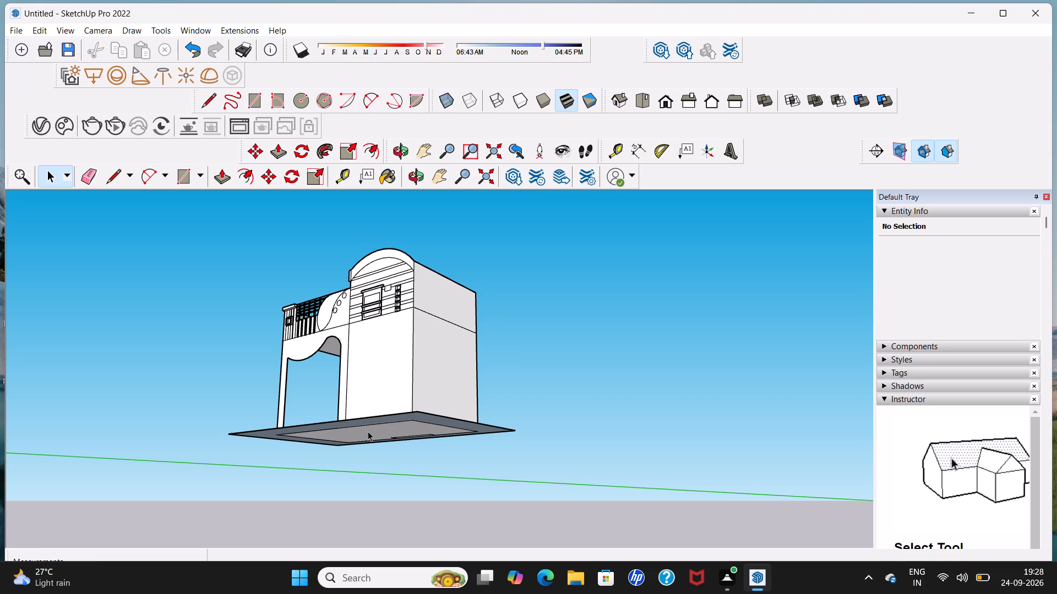
{"action": "middle_click_drag", "start_coordinate": [368, 431], "coordinate": [488, 426]}
{"action": "scroll", "coordinate": [351, 351], "scroll_direction": "down", "scroll_amount": 4}
{"action": "middle_click_drag", "start_coordinate": [360, 364], "coordinate": [368, 498]}
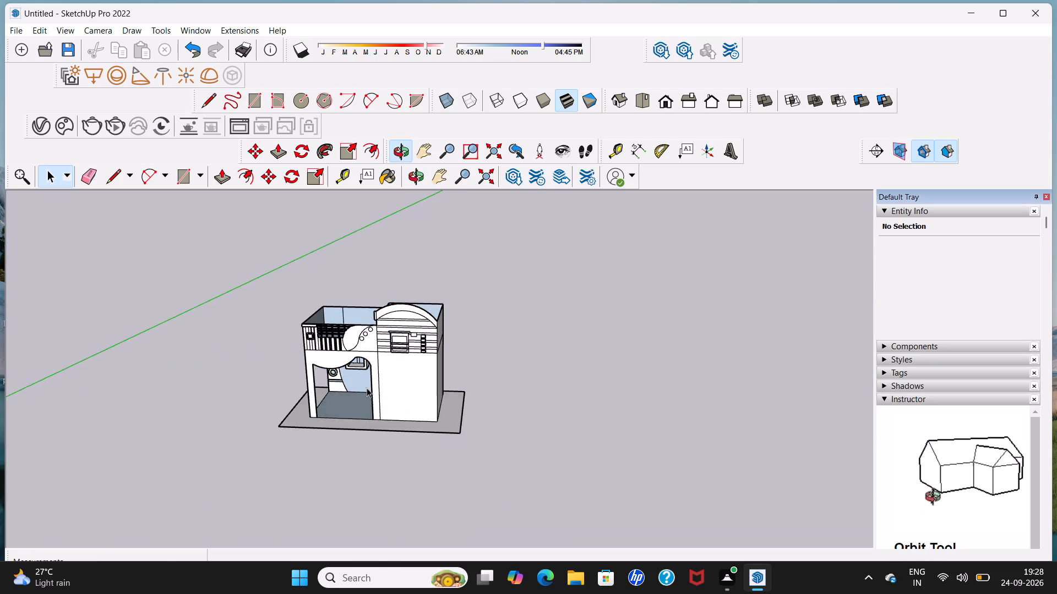
{"action": "scroll", "coordinate": [375, 355], "scroll_direction": "up", "scroll_amount": 4}
{"action": "middle_click_drag", "start_coordinate": [417, 305], "coordinate": [351, 393], "text": "shift"}
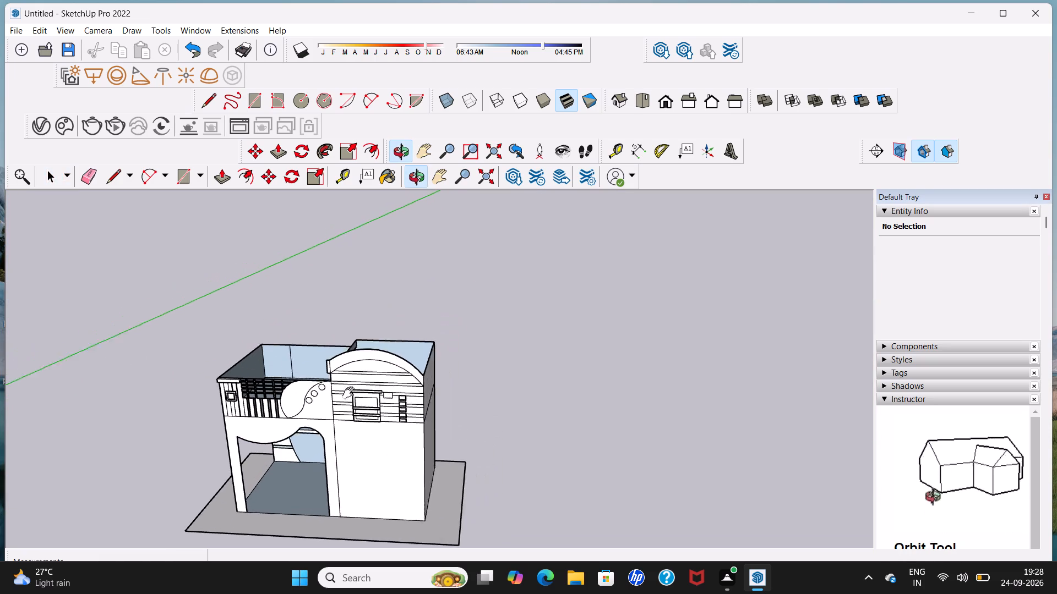
{"action": "middle_click_drag", "start_coordinate": [351, 393], "coordinate": [347, 397], "text": "shift"}
{"action": "middle_click_drag", "start_coordinate": [347, 397], "coordinate": [364, 336]}
Place a vertical guide on the upper facade about 11 5/8" in from its edge beside the curved balcony panel.
{"action": "scroll", "coordinate": [335, 381], "scroll_direction": "up", "scroll_amount": 2}
{"action": "middle_click_drag", "start_coordinate": [335, 380], "coordinate": [342, 364], "text": "shift"}
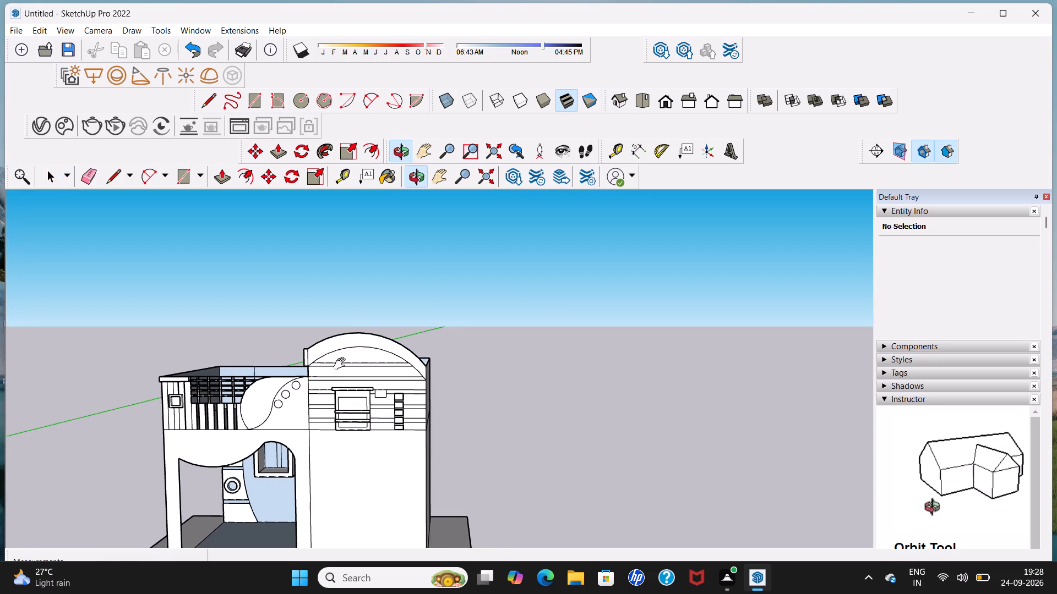
{"action": "middle_click_drag", "start_coordinate": [342, 364], "coordinate": [349, 349], "text": "shift"}
{"action": "scroll", "coordinate": [349, 347], "scroll_direction": "up", "scroll_amount": 7}
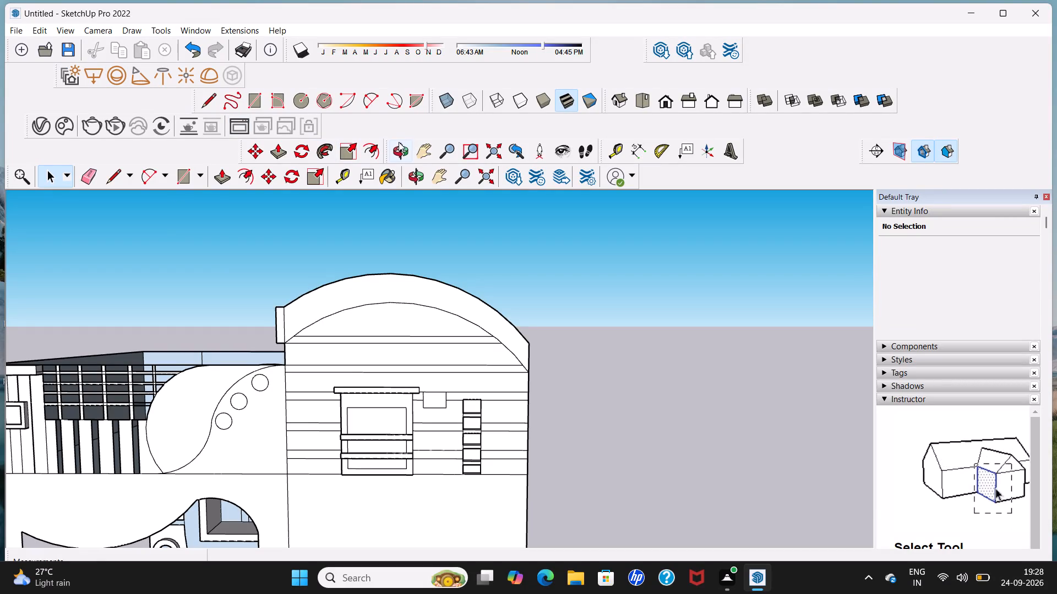
{"action": "left_click", "coordinate": [617, 152]}
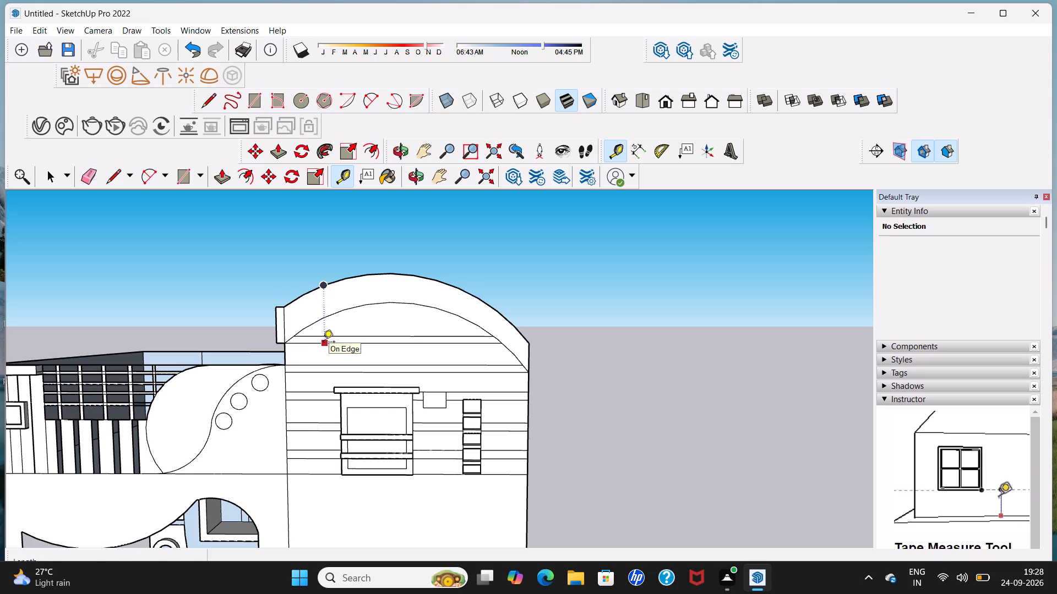
{"action": "left_click", "coordinate": [287, 381]}
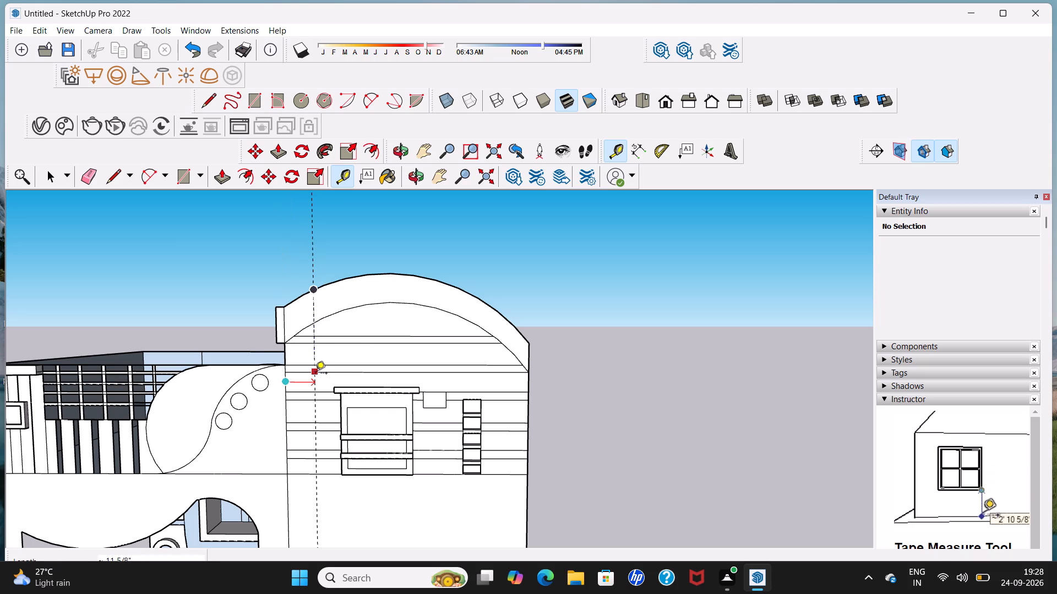
{"action": "left_click", "coordinate": [315, 374]}
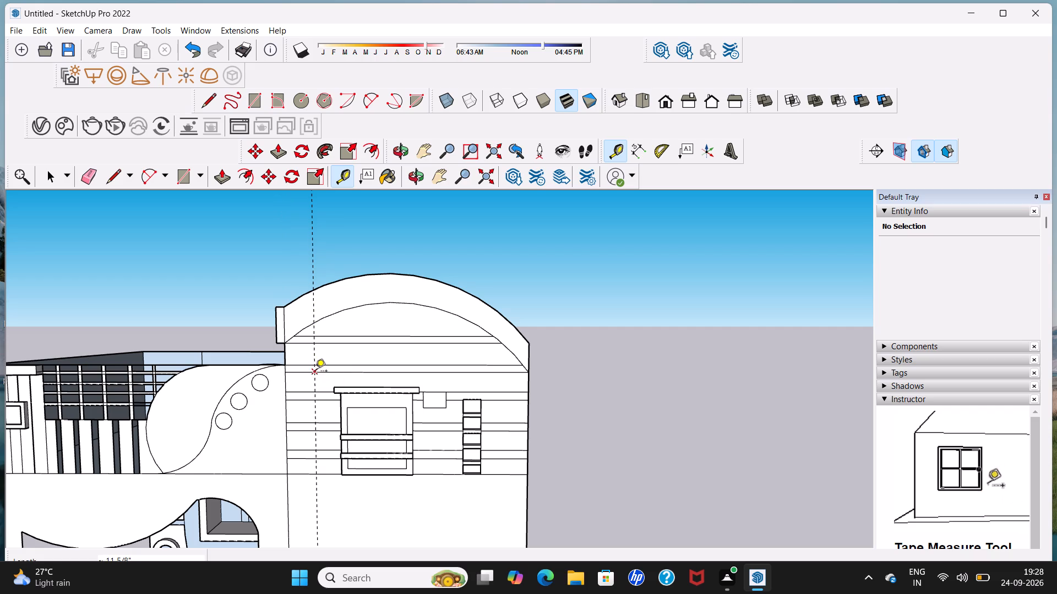
{"action": "left_click", "coordinate": [314, 365]}
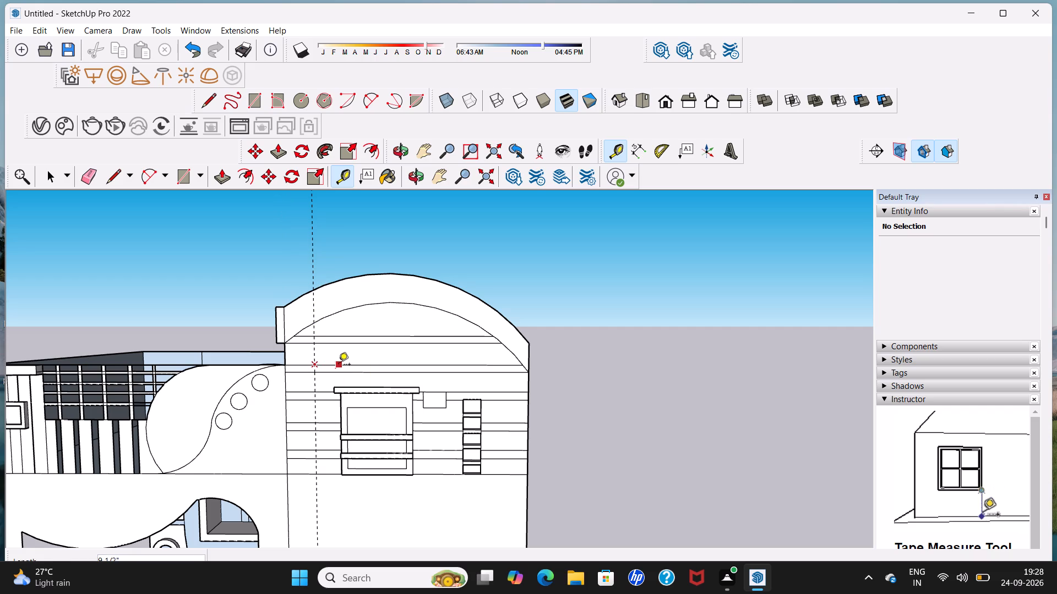
{"action": "key", "text": "space"}
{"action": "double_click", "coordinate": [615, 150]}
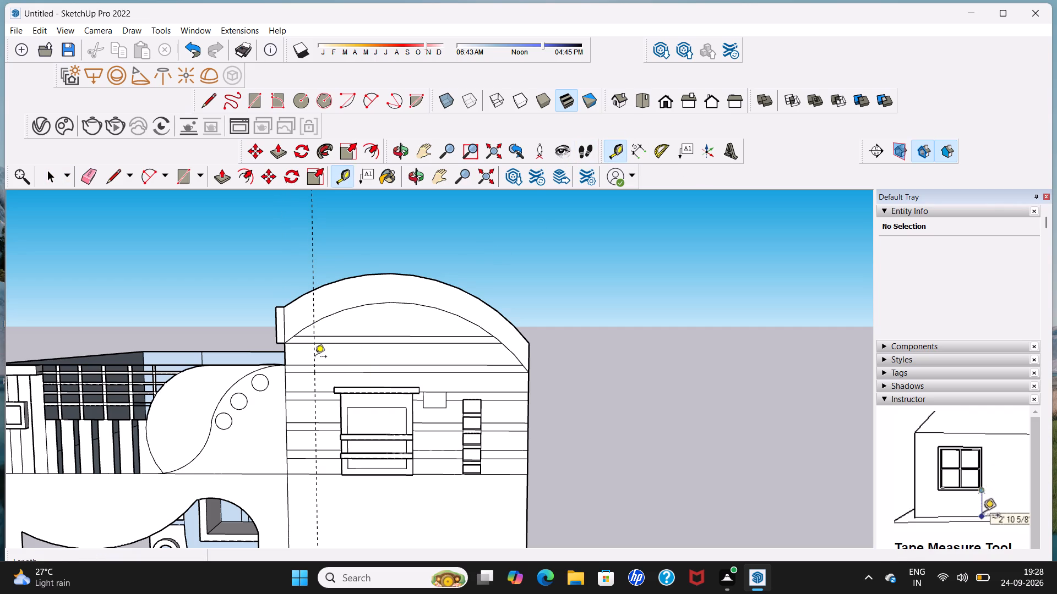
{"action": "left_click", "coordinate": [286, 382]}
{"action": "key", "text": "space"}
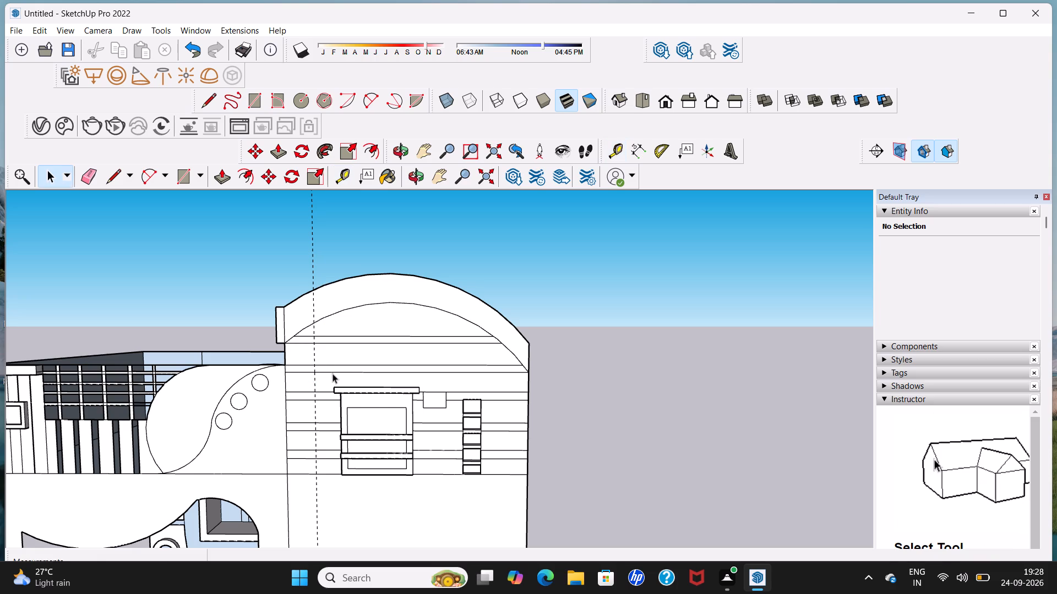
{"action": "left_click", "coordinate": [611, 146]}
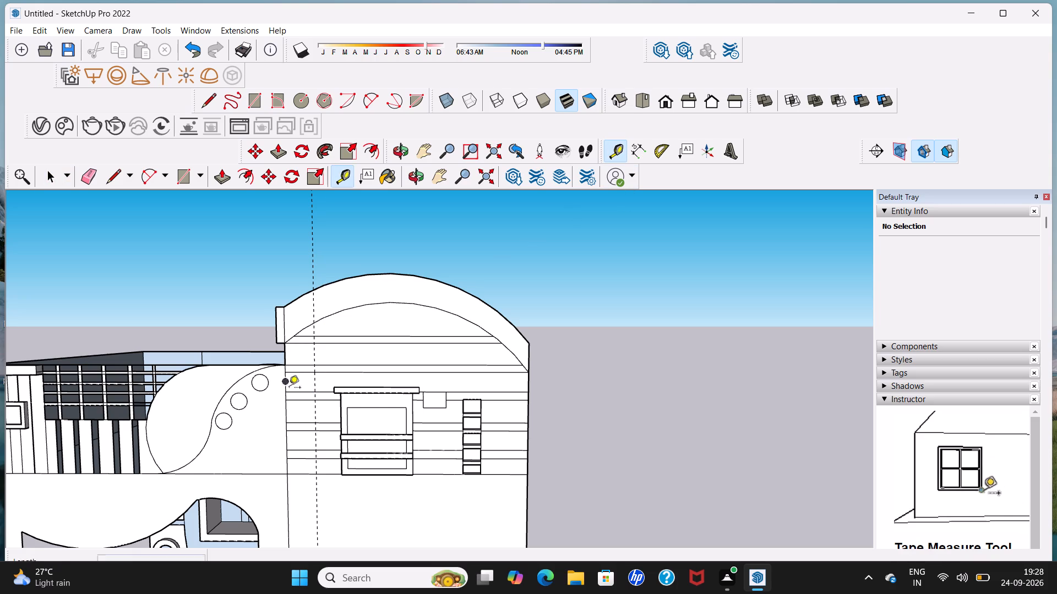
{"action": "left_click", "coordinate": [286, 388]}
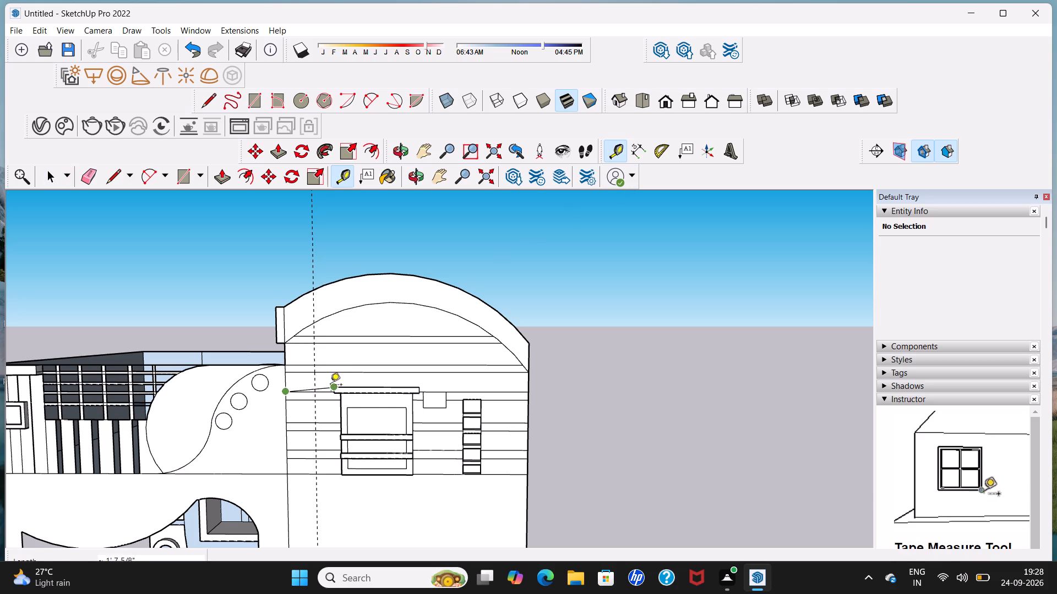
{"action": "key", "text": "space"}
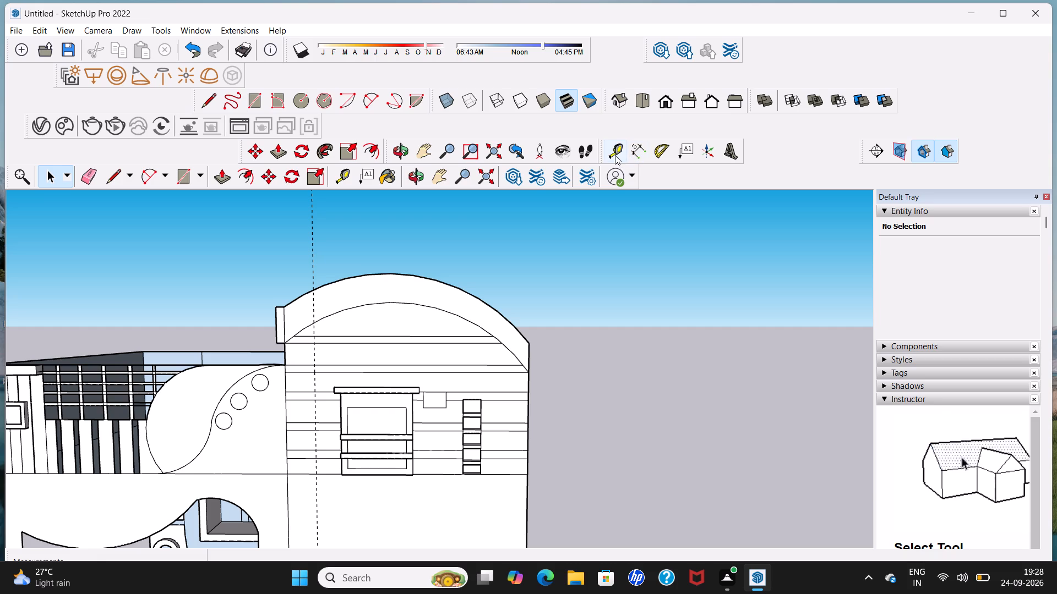
Place a second vertical guide on the upper facade about 1' 9 1/16" in from the edge beside the curved balcony panel.
{"action": "left_click", "coordinate": [615, 155]}
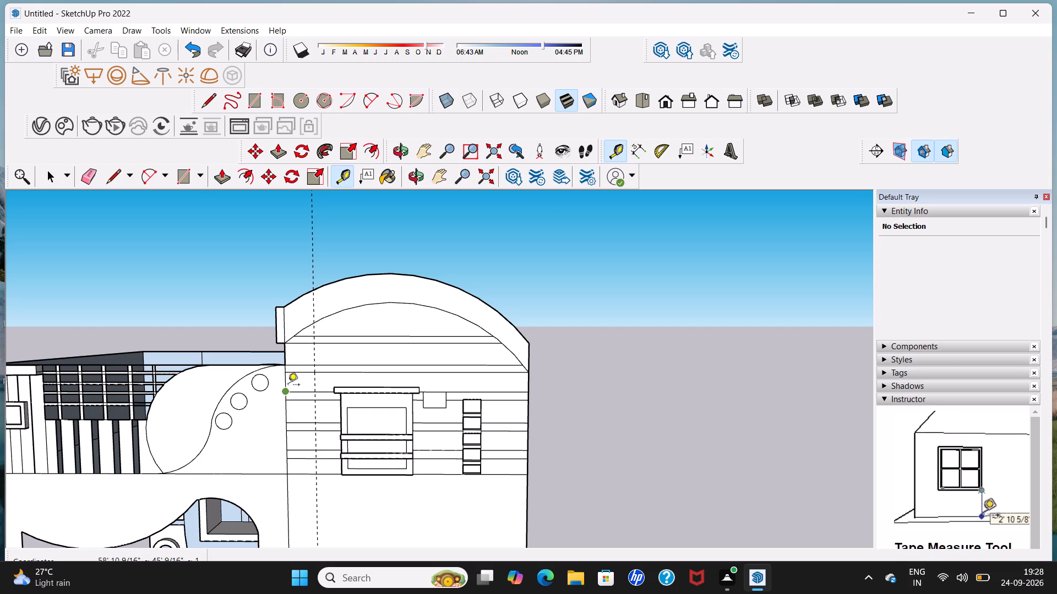
{"action": "left_click", "coordinate": [287, 383]}
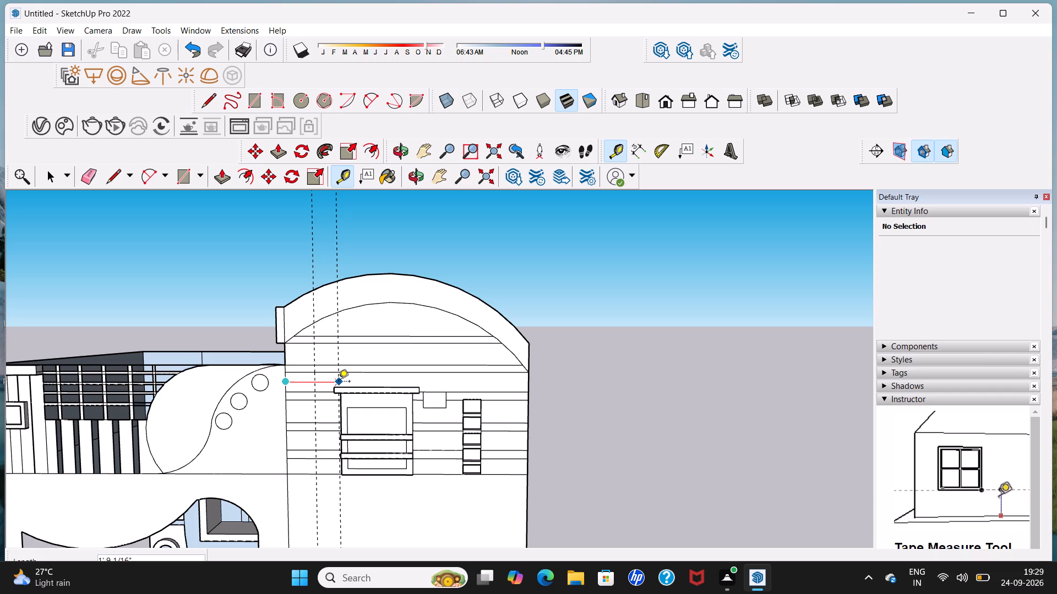
{"action": "left_click", "coordinate": [339, 382]}
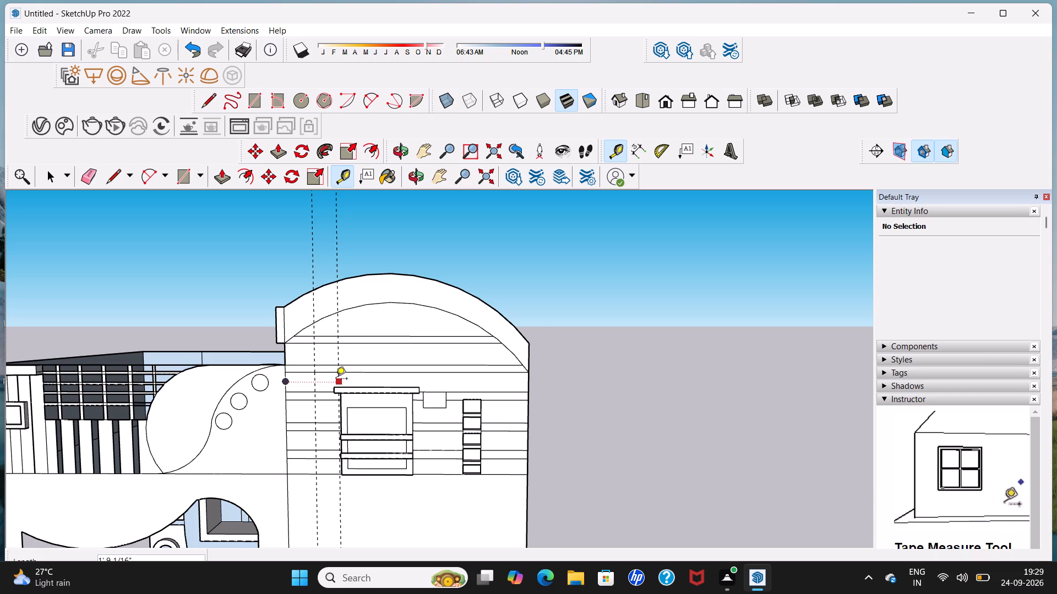
{"action": "scroll", "coordinate": [336, 380], "scroll_direction": "up", "scroll_amount": 4}
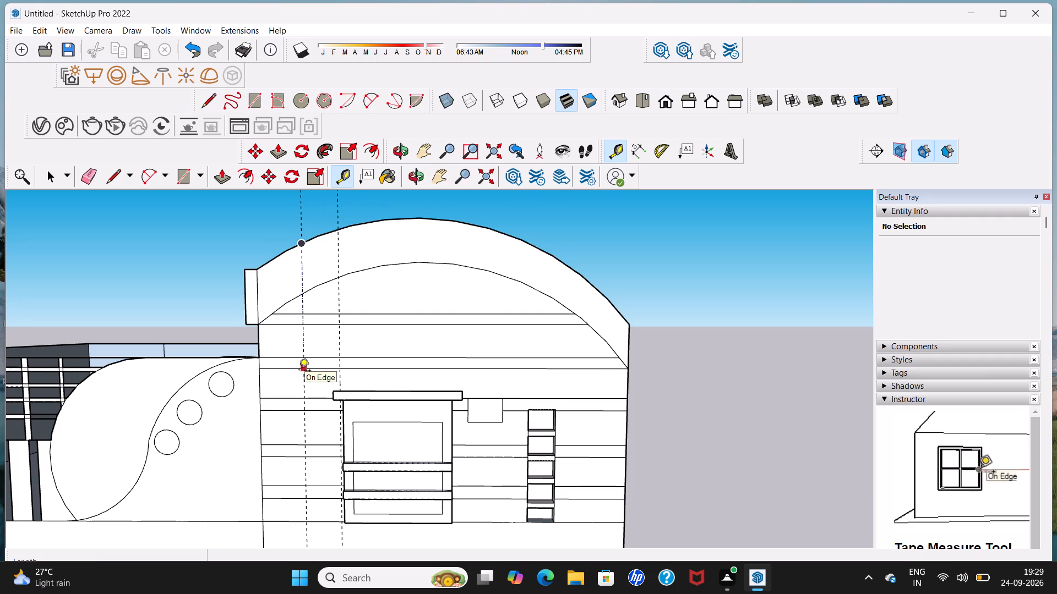
{"action": "key", "text": "space"}
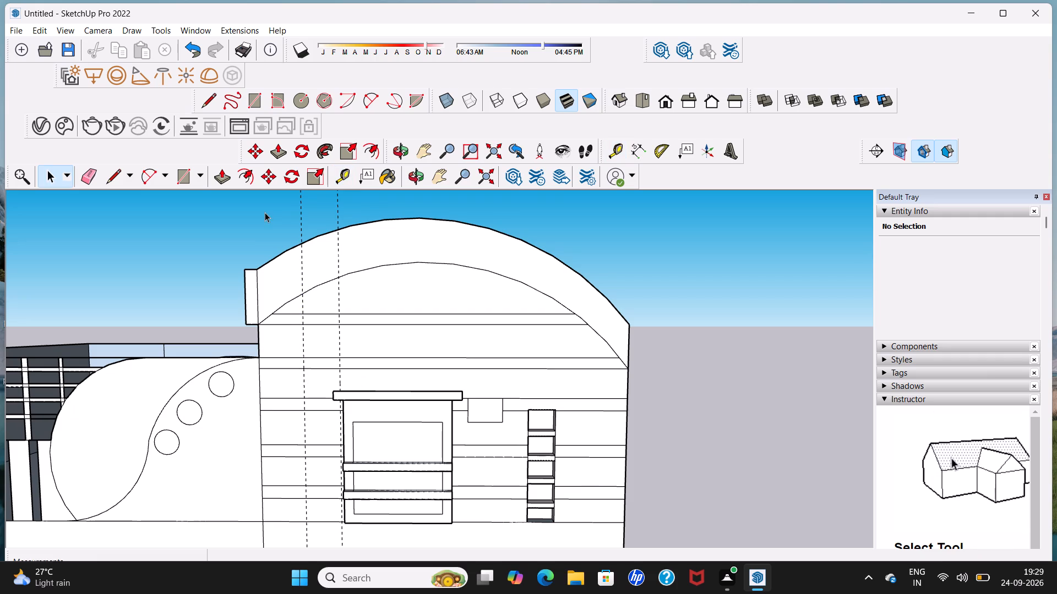
Draw two vertical lines about 1' 2 3/16" tall along the guides, across the horizontal bands below the arch, outlining a small rectangle.
{"action": "left_click", "coordinate": [214, 100]}
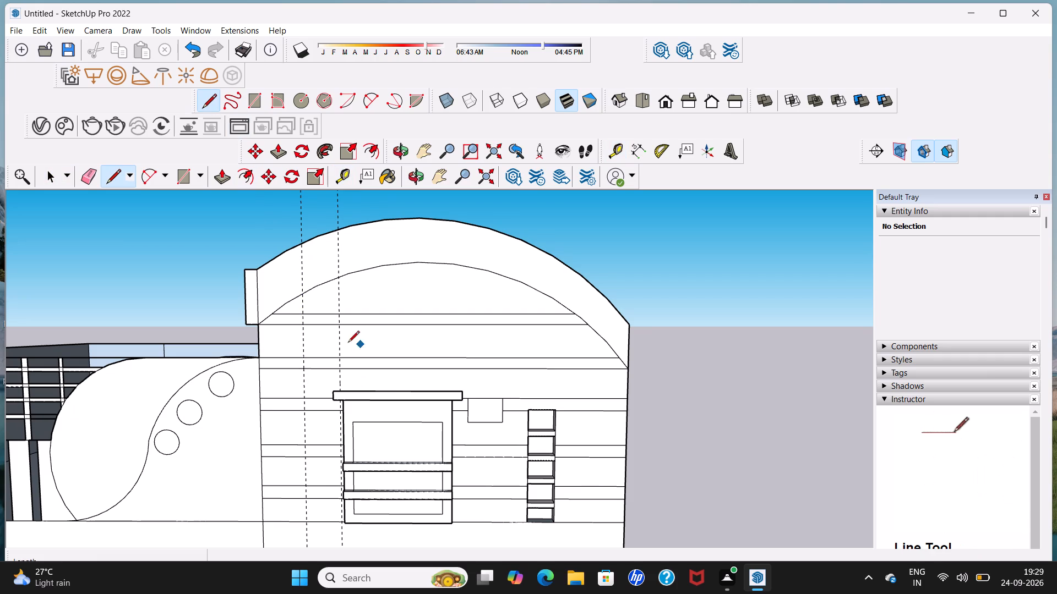
{"action": "left_click", "coordinate": [304, 316]}
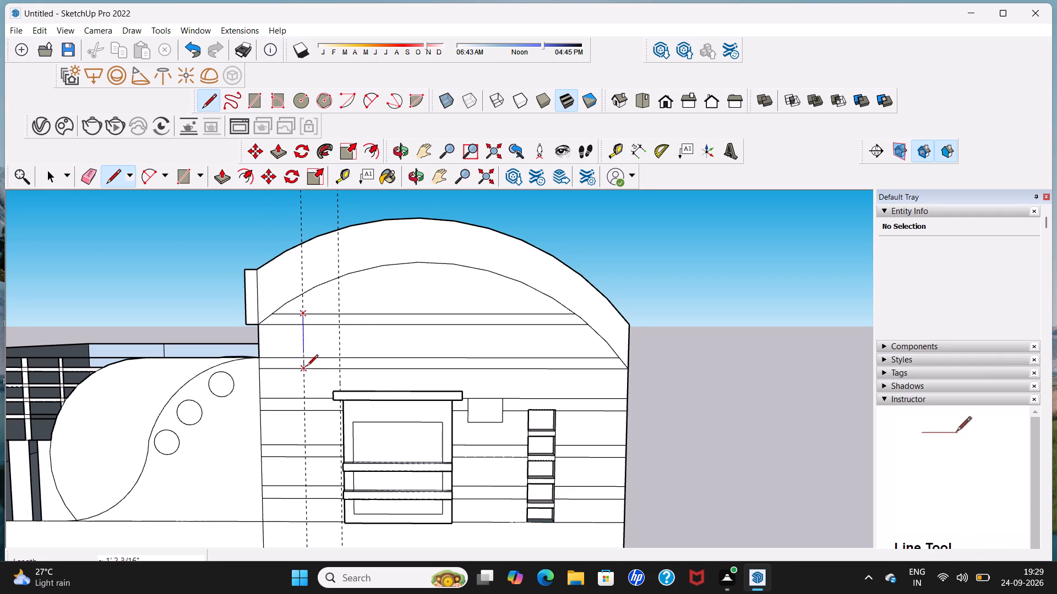
{"action": "left_click", "coordinate": [306, 370]}
{"action": "left_click", "coordinate": [341, 317]}
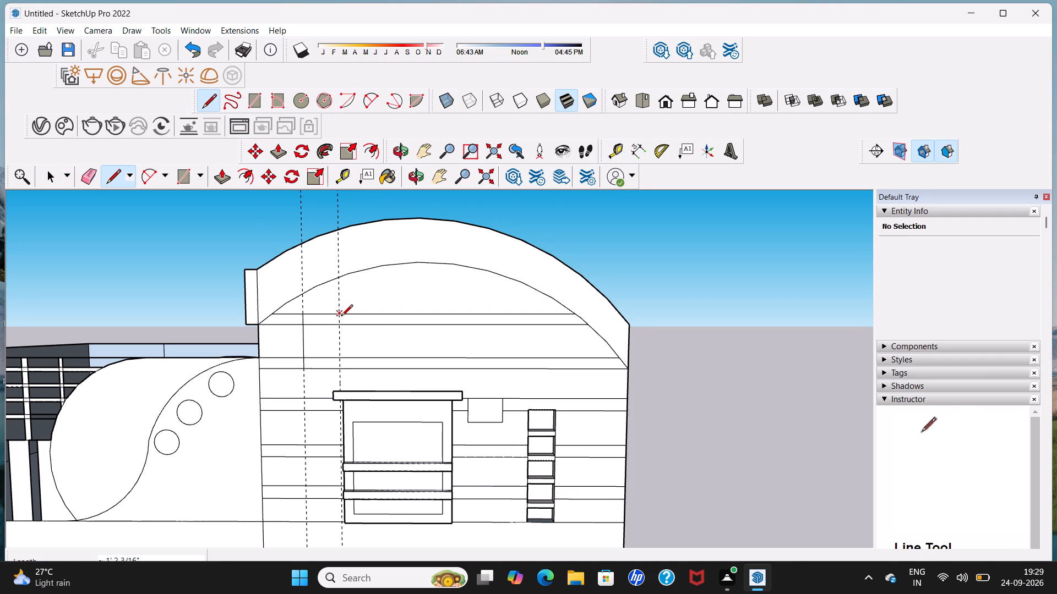
{"action": "left_click", "coordinate": [340, 371]}
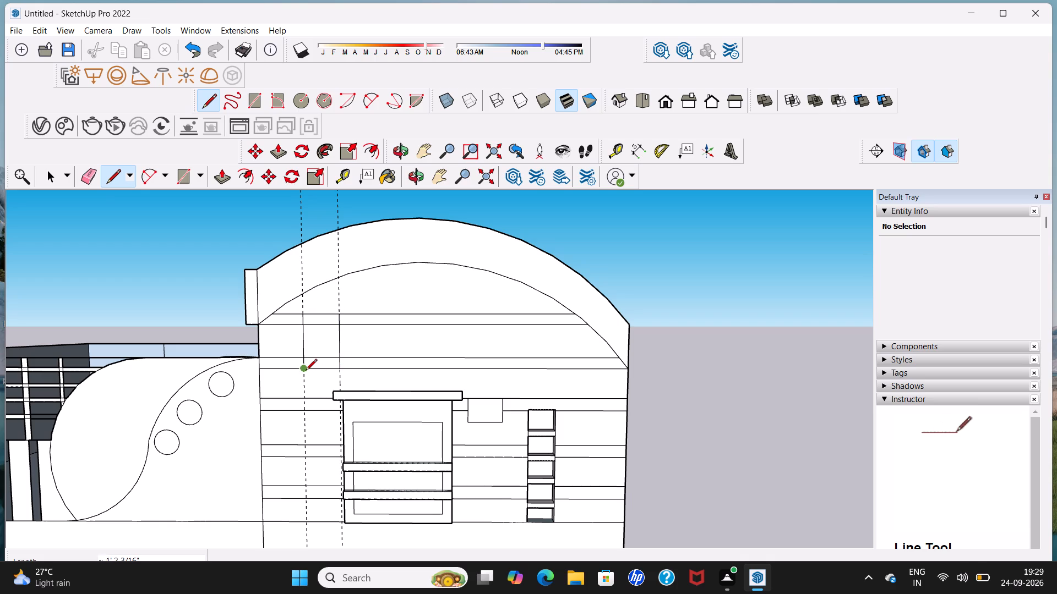
{"action": "left_click", "coordinate": [304, 372]}
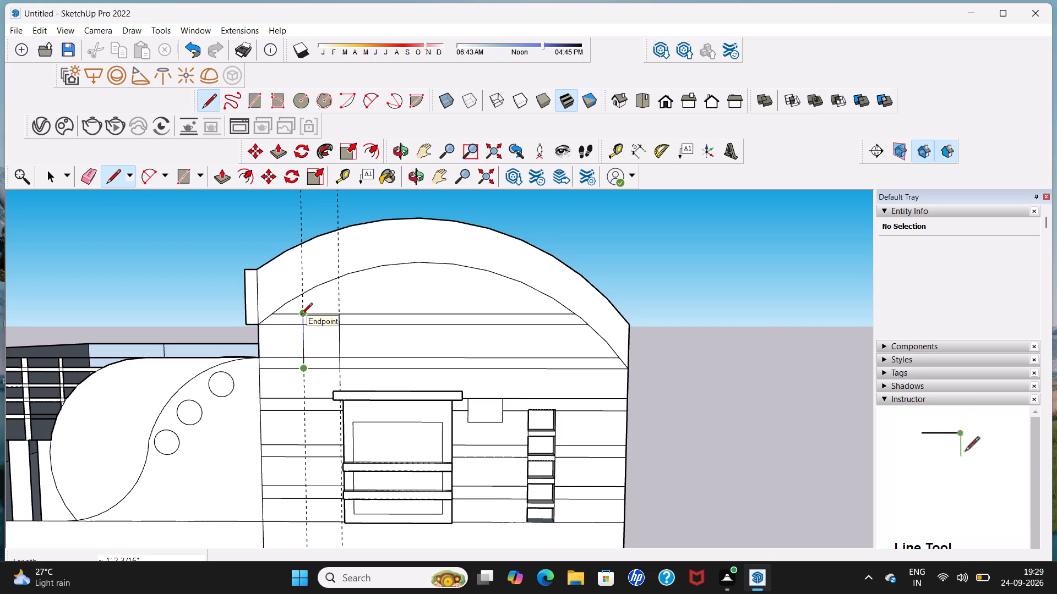
{"action": "left_click", "coordinate": [301, 315]}
{"action": "left_click", "coordinate": [340, 314]}
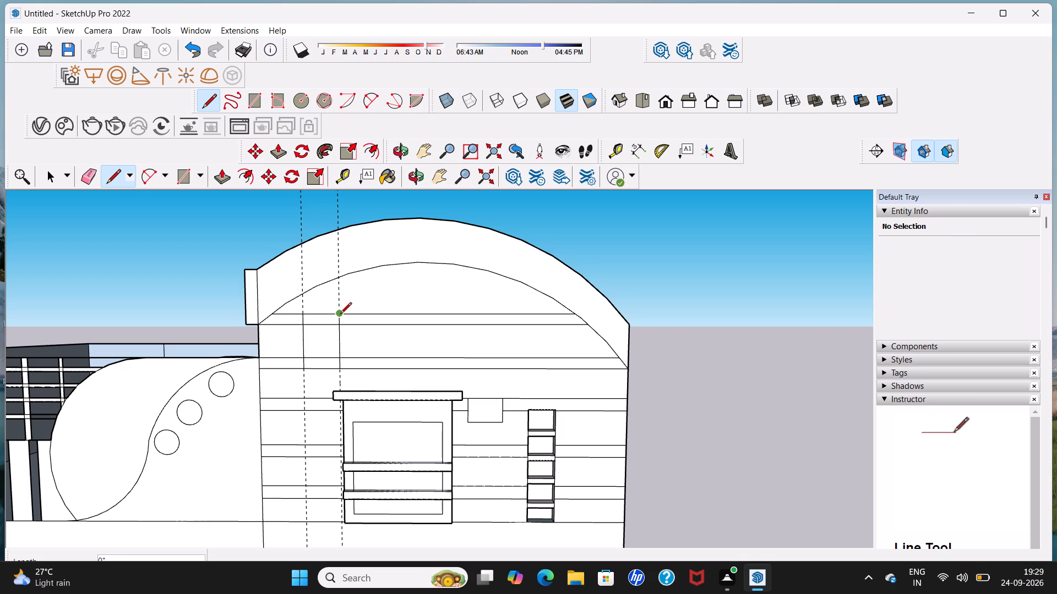
{"action": "key", "text": "space"}
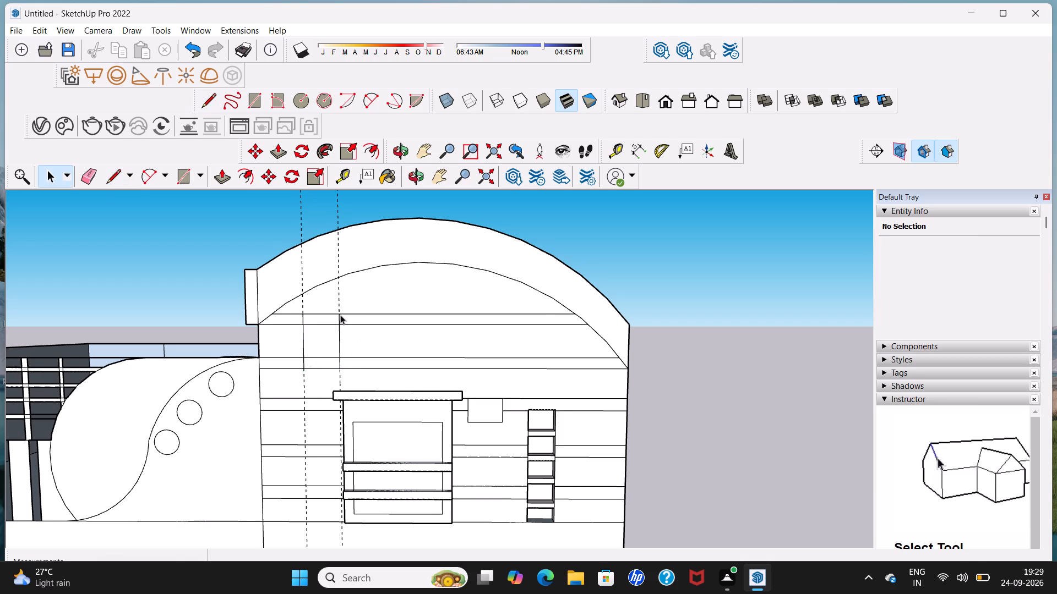
Delete the two horizontal band line segments crossing the inside of the small rectangle.
{"action": "scroll", "coordinate": [340, 315], "scroll_direction": "down", "scroll_amount": 1}
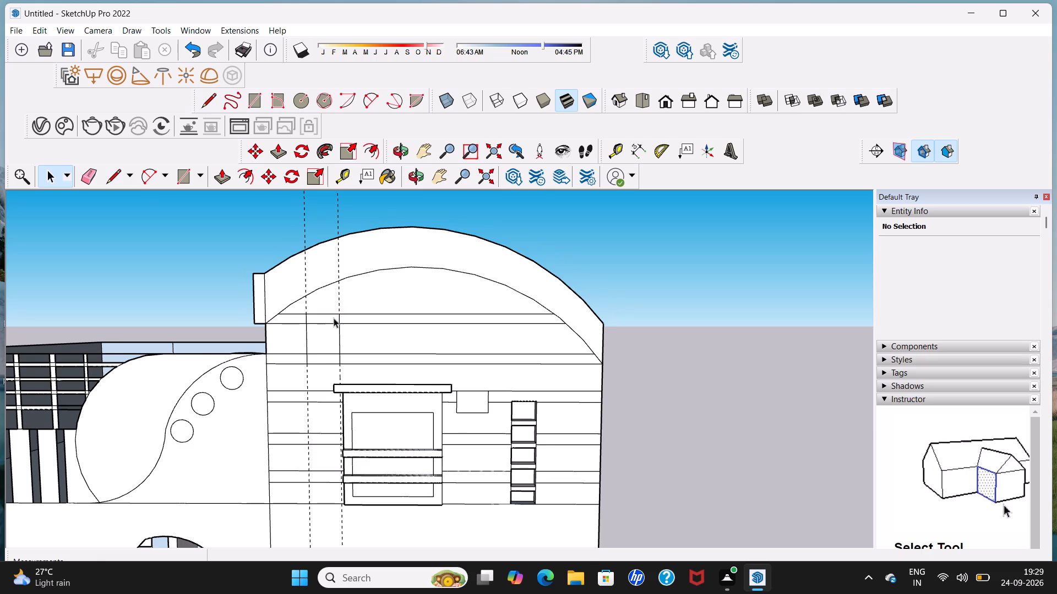
{"action": "left_click", "coordinate": [333, 322]}
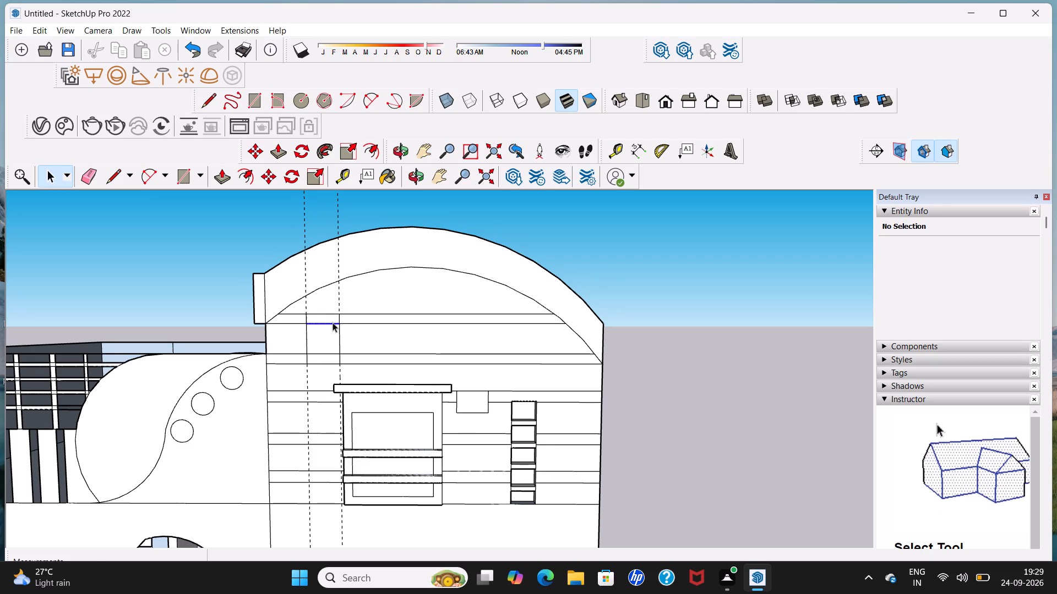
{"action": "key", "text": "Delete"}
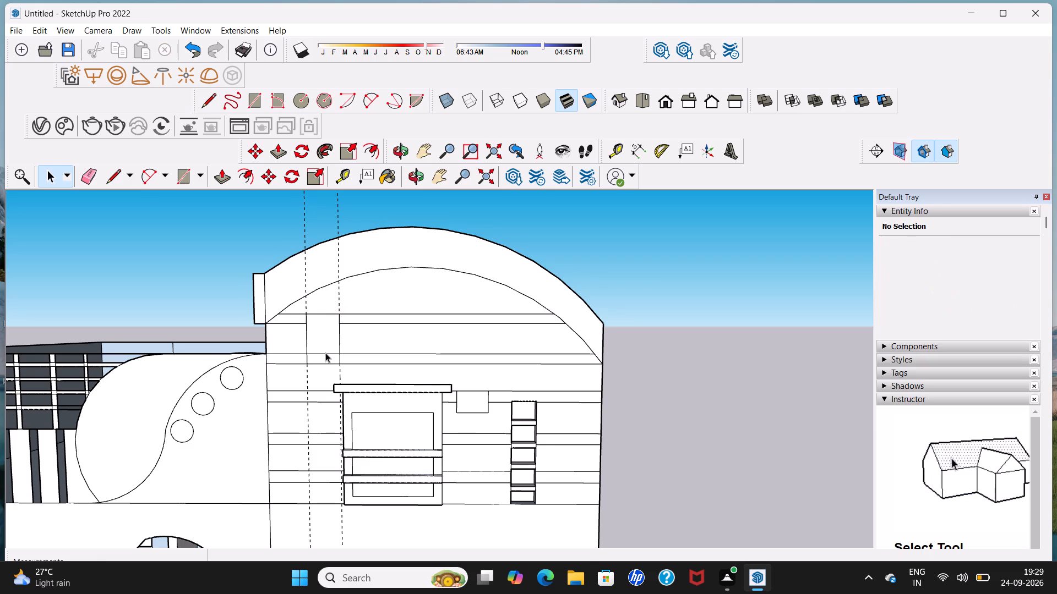
{"action": "left_click", "coordinate": [325, 353]}
{"action": "key", "text": "Delete"}
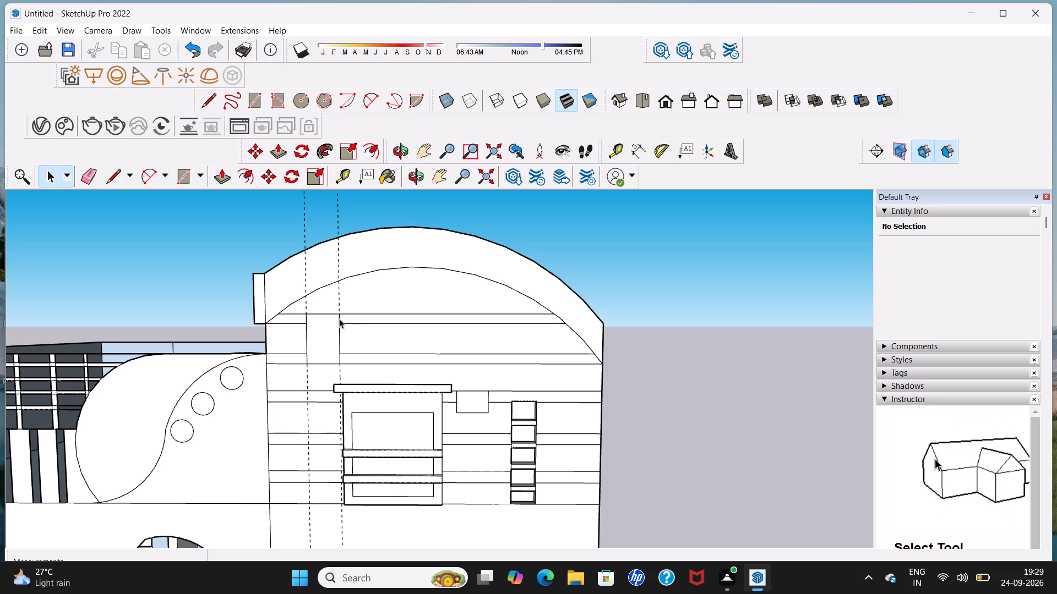
Erase both vertical guides from the upper facade.
{"action": "left_click", "coordinate": [77, 179]}
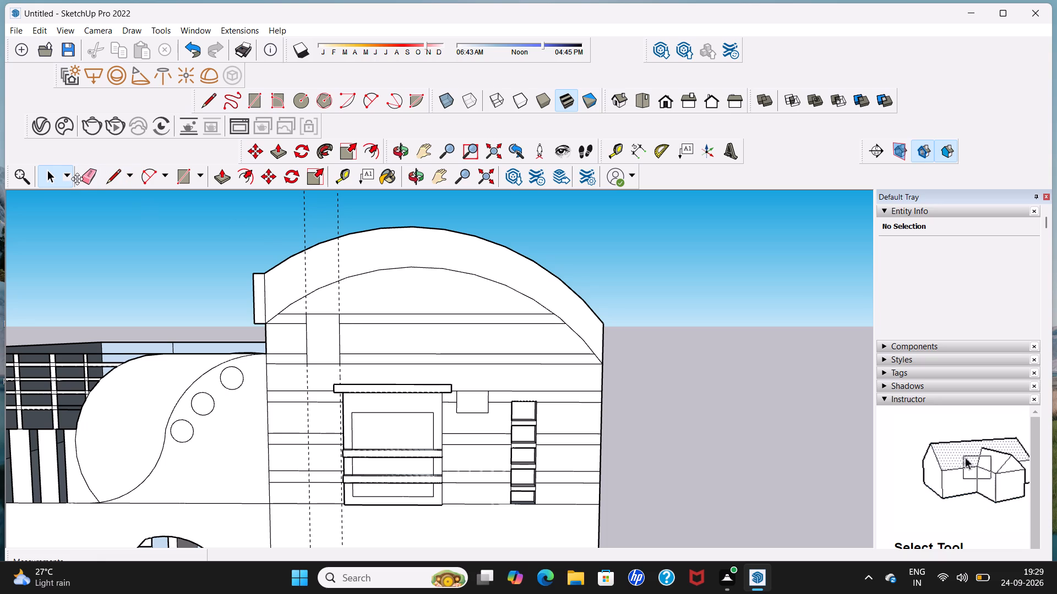
{"action": "left_click", "coordinate": [85, 180]}
{"action": "left_click_drag", "start_coordinate": [237, 212], "coordinate": [330, 205]}
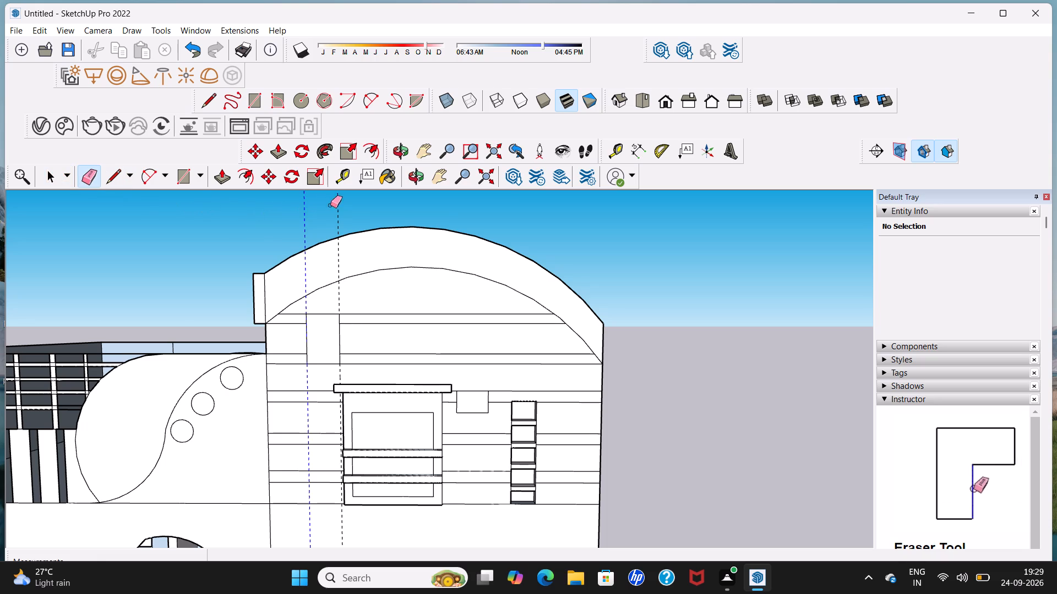
{"action": "left_click_drag", "start_coordinate": [330, 205], "coordinate": [355, 206]}
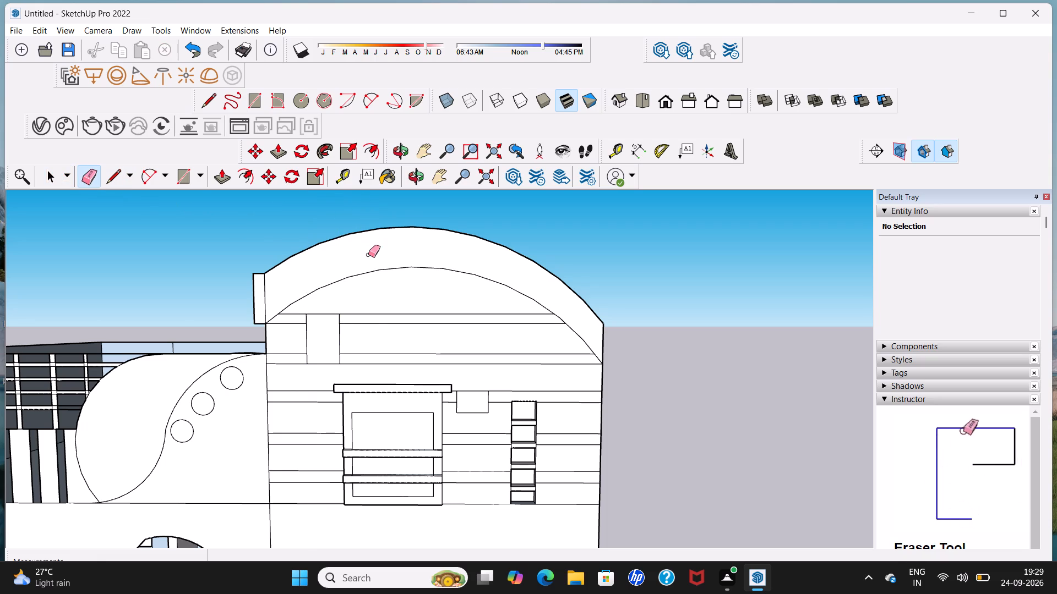
{"action": "key", "text": "Delete"}
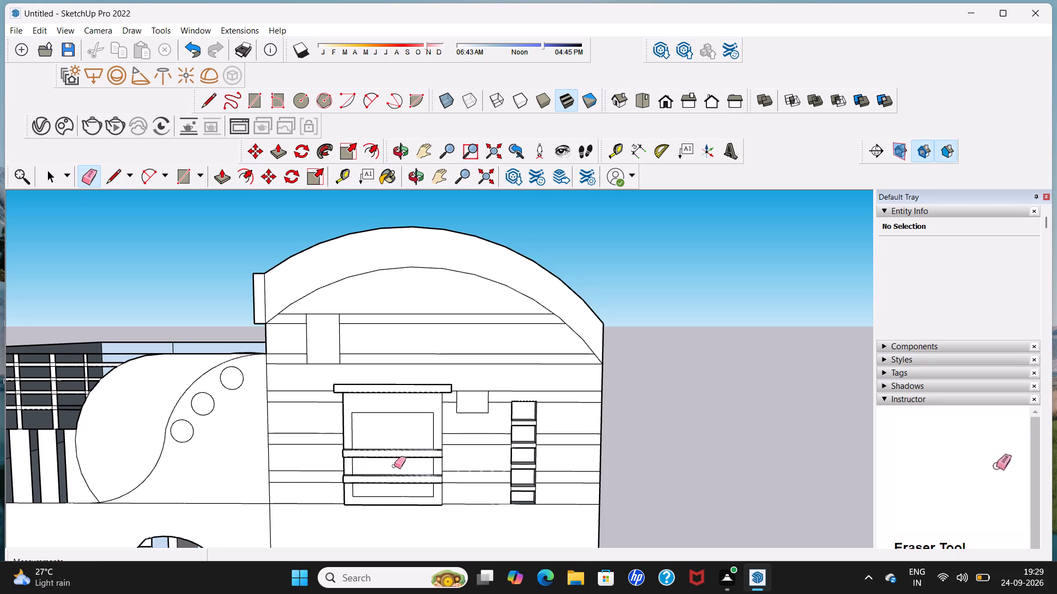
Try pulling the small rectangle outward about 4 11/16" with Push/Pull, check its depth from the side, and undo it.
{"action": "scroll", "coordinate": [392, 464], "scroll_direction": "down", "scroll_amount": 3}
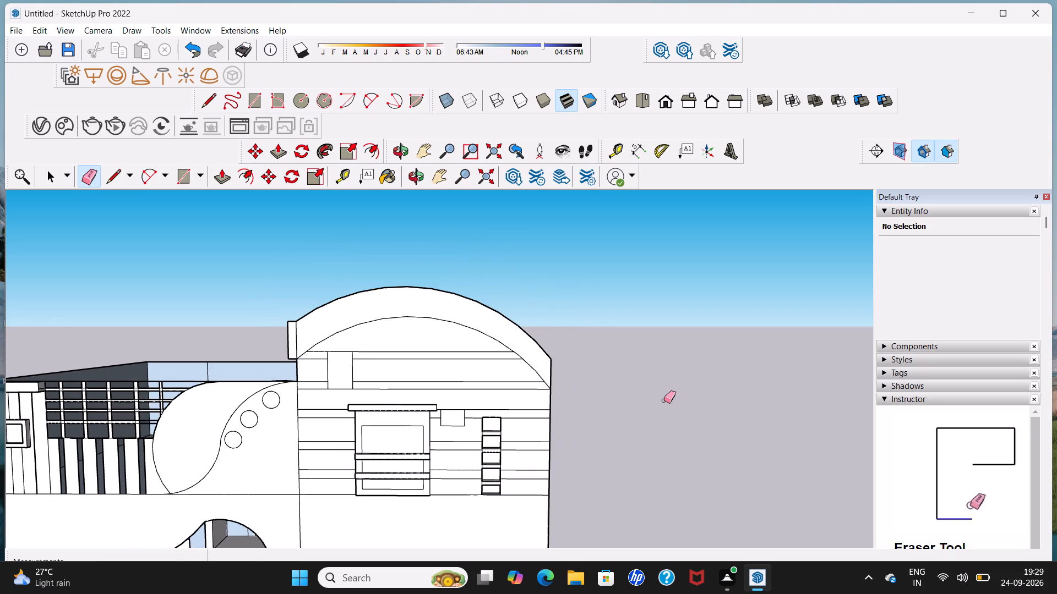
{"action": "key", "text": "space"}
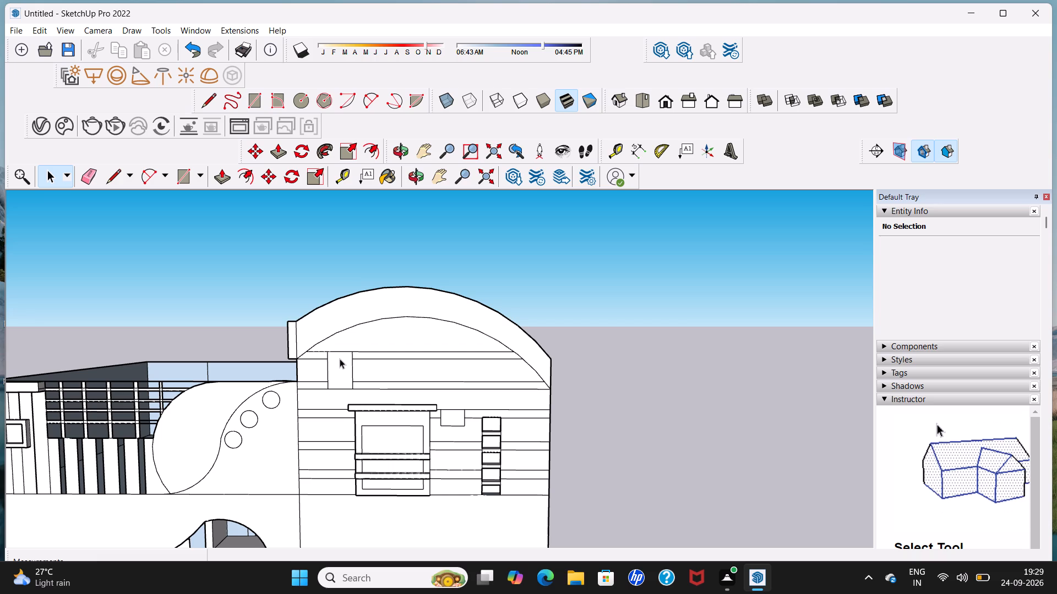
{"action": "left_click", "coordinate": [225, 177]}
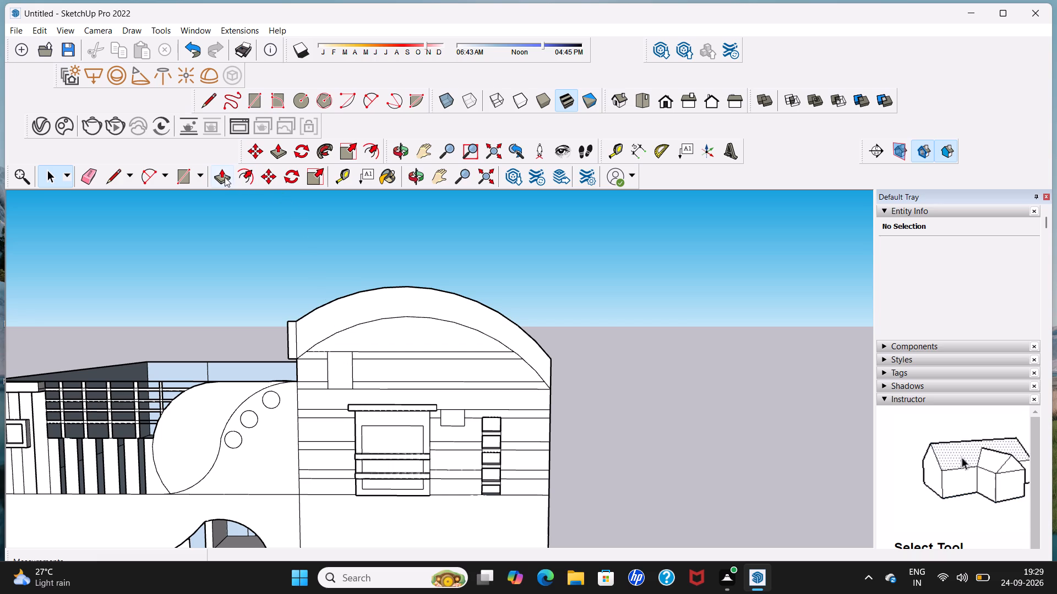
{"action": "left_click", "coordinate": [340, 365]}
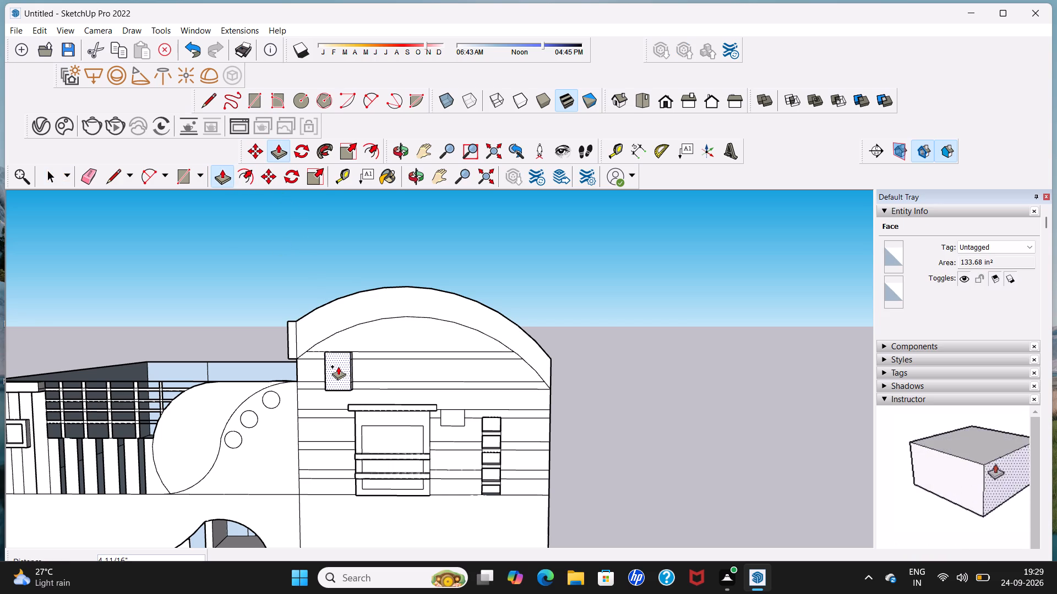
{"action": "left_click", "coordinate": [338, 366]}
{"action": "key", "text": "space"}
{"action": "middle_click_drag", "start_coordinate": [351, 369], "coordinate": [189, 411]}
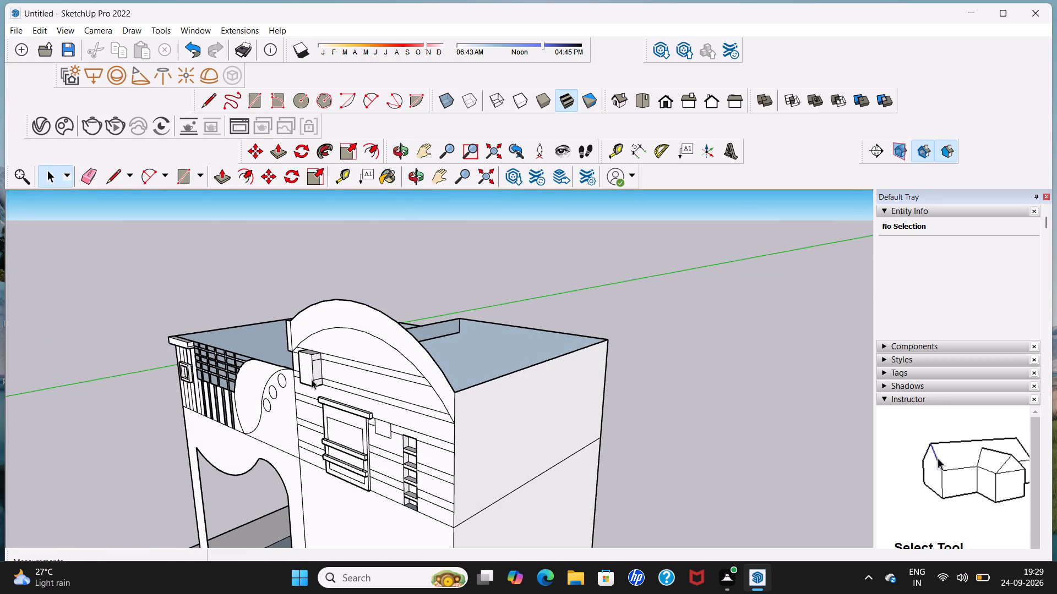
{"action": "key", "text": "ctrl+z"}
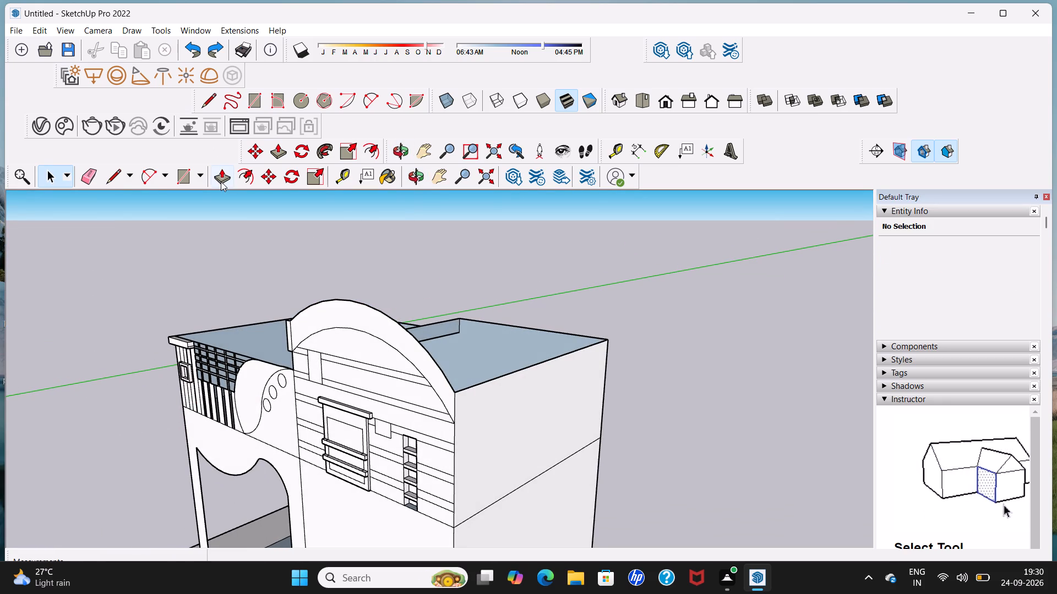
Push/Pull the small rectangle below the arch outward about 1 11/16" from the facade.
{"action": "left_click", "coordinate": [221, 182]}
{"action": "left_click", "coordinate": [312, 360]}
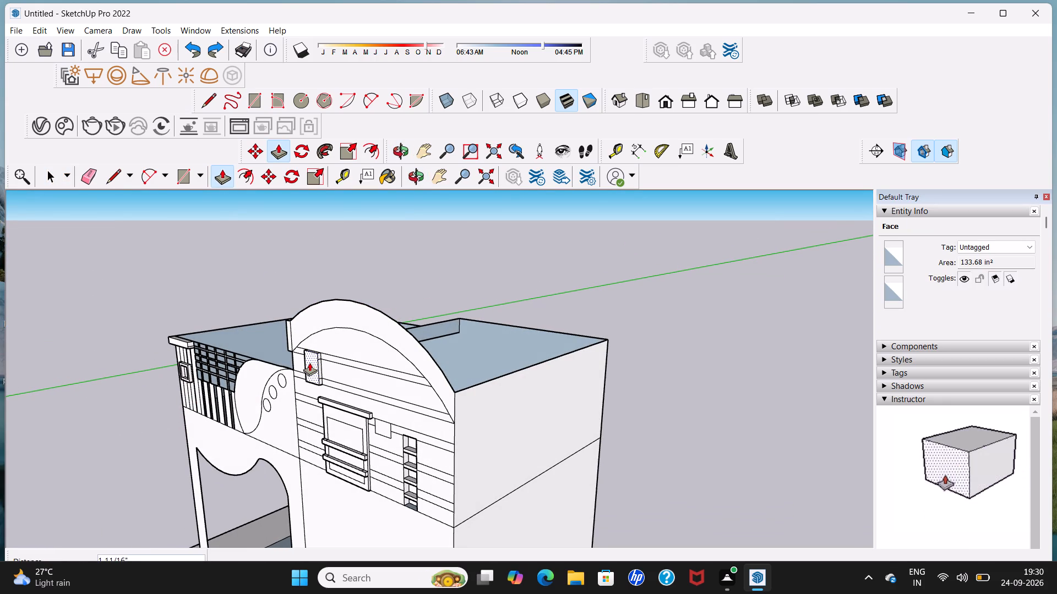
{"action": "left_click", "coordinate": [309, 364]}
{"action": "key", "text": "space"}
Examine the projecting rectangular block in the context of the whole building from the side and front.
{"action": "middle_click_drag", "start_coordinate": [310, 349], "coordinate": [357, 355]}
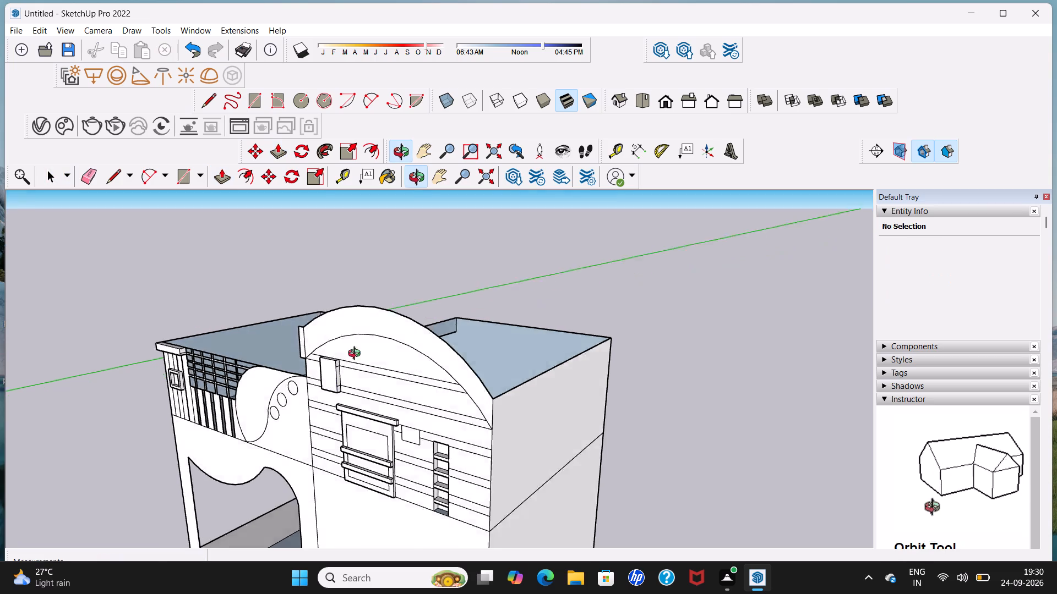
{"action": "middle_click_drag", "start_coordinate": [357, 355], "coordinate": [451, 338]}
{"action": "scroll", "coordinate": [446, 331], "scroll_direction": "down", "scroll_amount": 9}
{"action": "scroll", "coordinate": [475, 399], "scroll_direction": "down", "scroll_amount": 3}
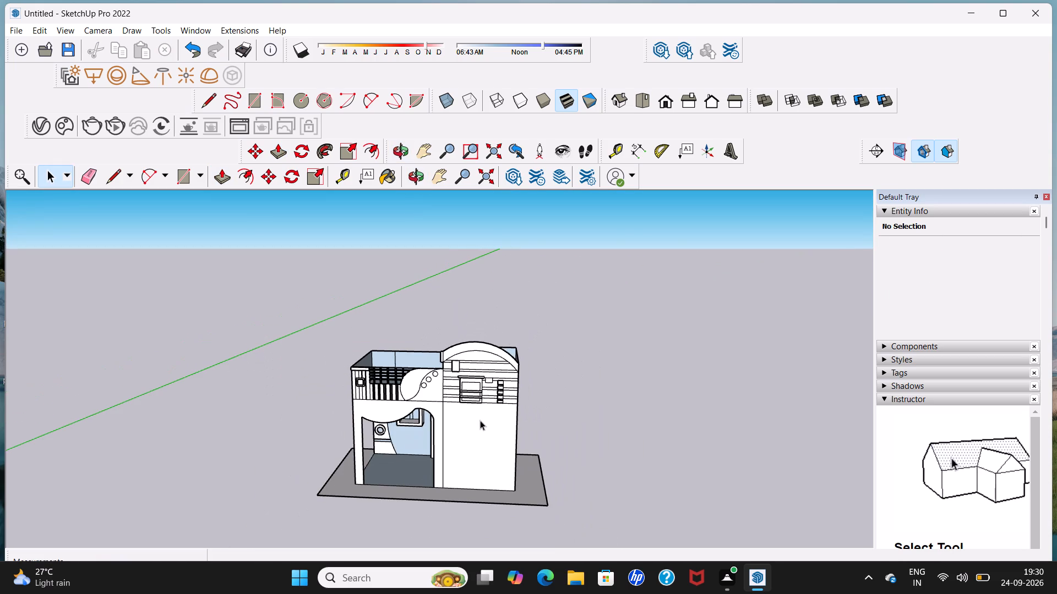
{"action": "middle_click_drag", "start_coordinate": [475, 452], "coordinate": [483, 417]}
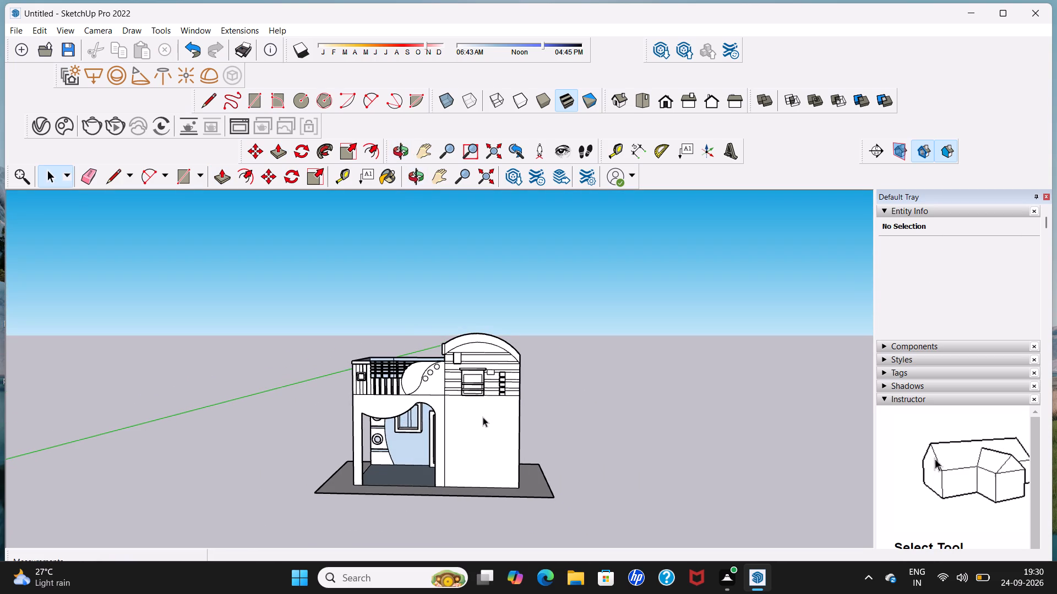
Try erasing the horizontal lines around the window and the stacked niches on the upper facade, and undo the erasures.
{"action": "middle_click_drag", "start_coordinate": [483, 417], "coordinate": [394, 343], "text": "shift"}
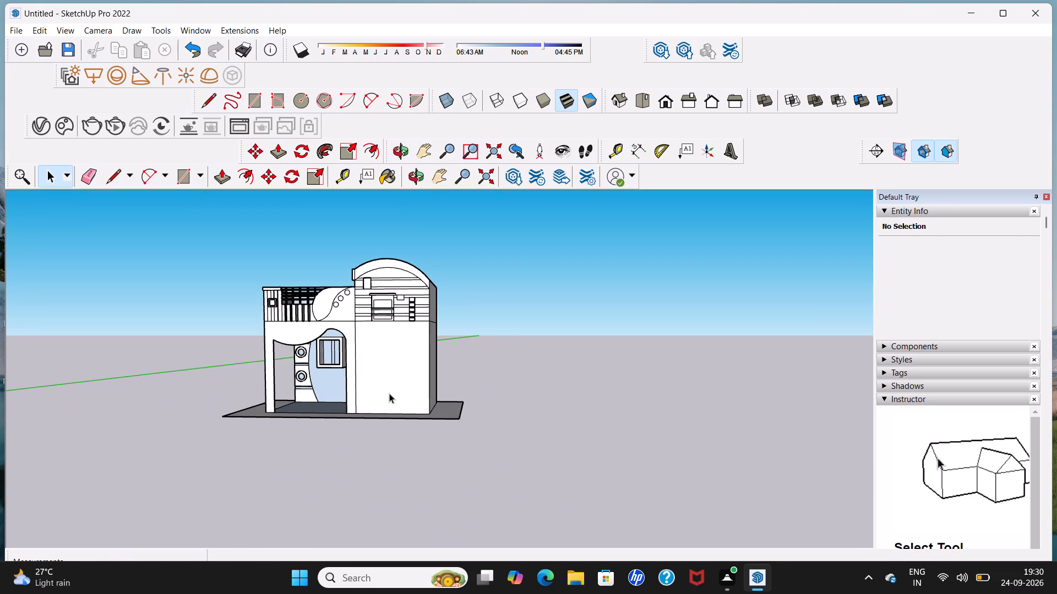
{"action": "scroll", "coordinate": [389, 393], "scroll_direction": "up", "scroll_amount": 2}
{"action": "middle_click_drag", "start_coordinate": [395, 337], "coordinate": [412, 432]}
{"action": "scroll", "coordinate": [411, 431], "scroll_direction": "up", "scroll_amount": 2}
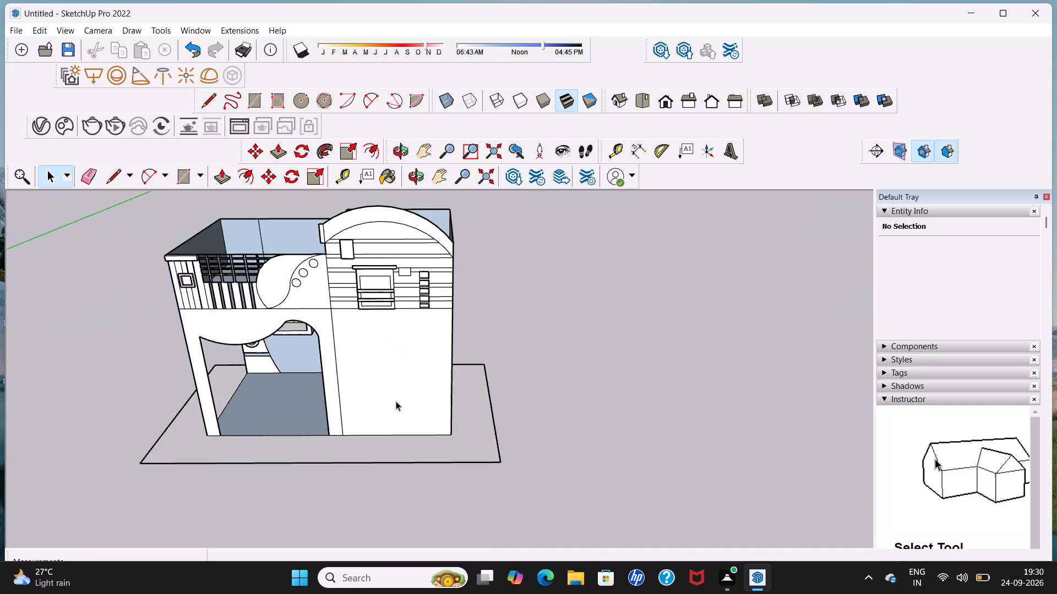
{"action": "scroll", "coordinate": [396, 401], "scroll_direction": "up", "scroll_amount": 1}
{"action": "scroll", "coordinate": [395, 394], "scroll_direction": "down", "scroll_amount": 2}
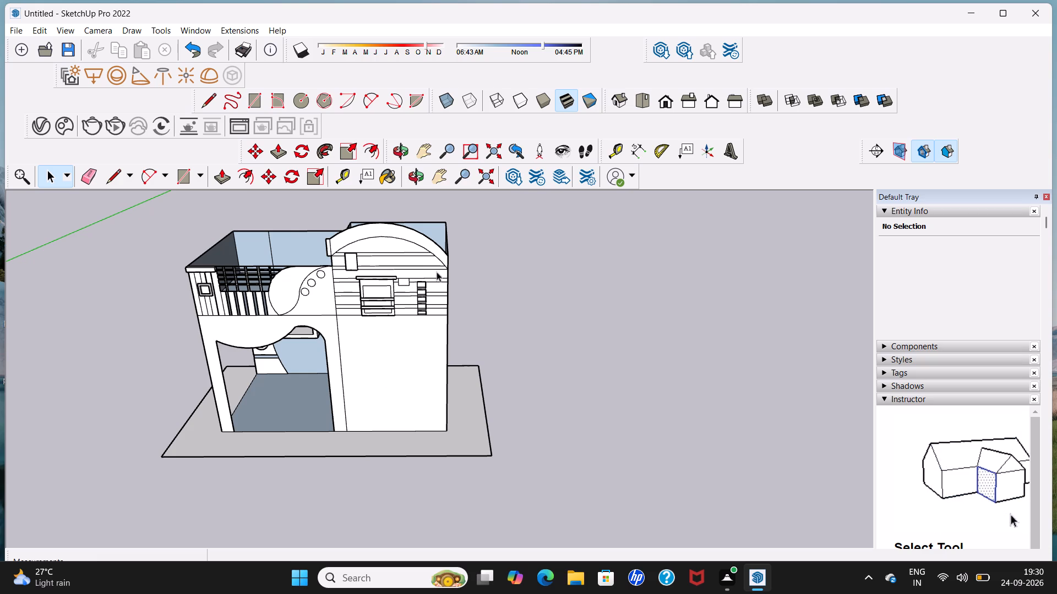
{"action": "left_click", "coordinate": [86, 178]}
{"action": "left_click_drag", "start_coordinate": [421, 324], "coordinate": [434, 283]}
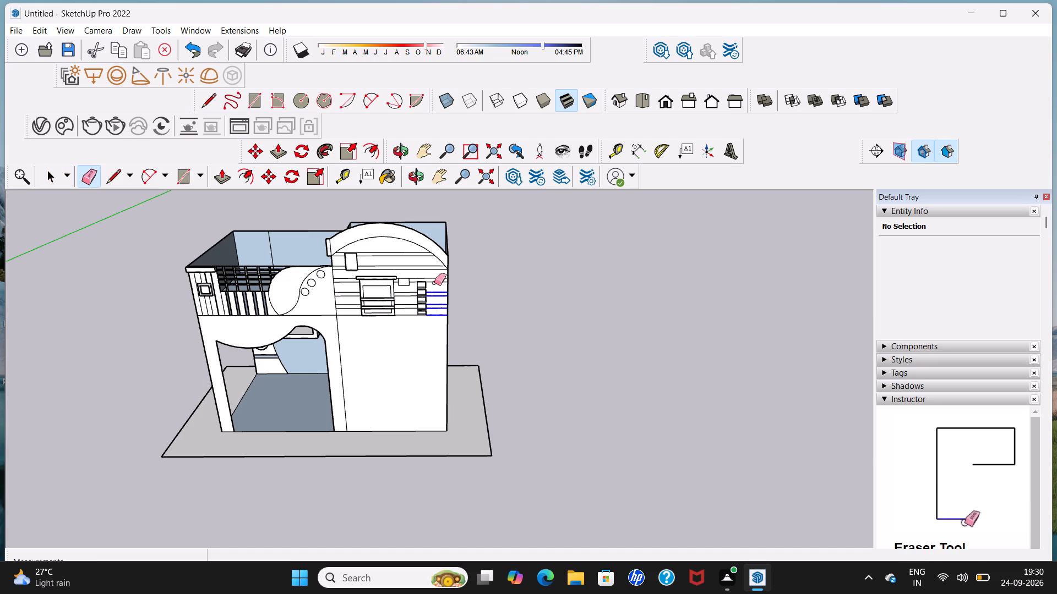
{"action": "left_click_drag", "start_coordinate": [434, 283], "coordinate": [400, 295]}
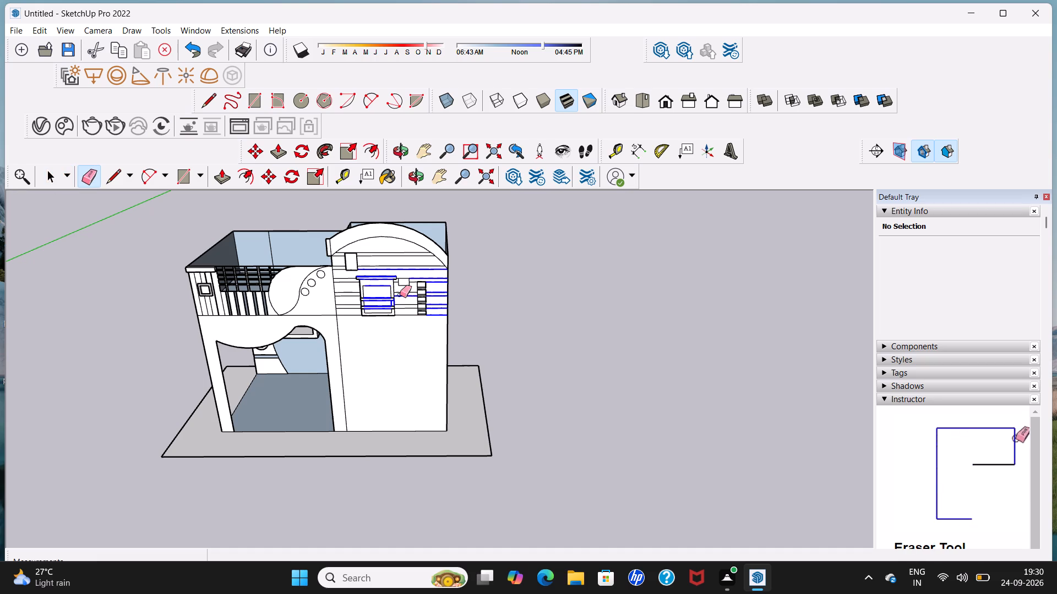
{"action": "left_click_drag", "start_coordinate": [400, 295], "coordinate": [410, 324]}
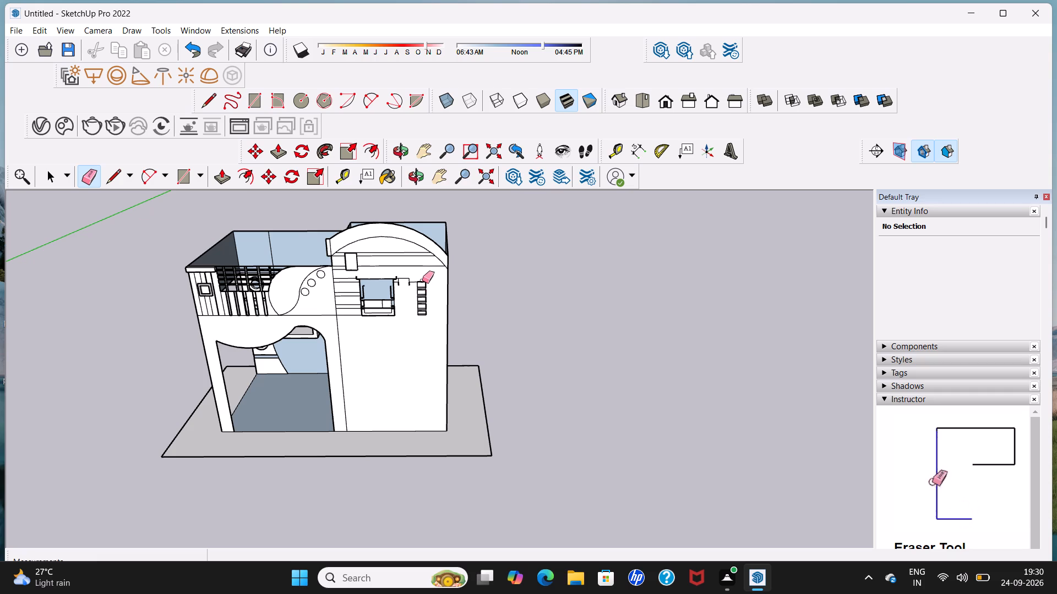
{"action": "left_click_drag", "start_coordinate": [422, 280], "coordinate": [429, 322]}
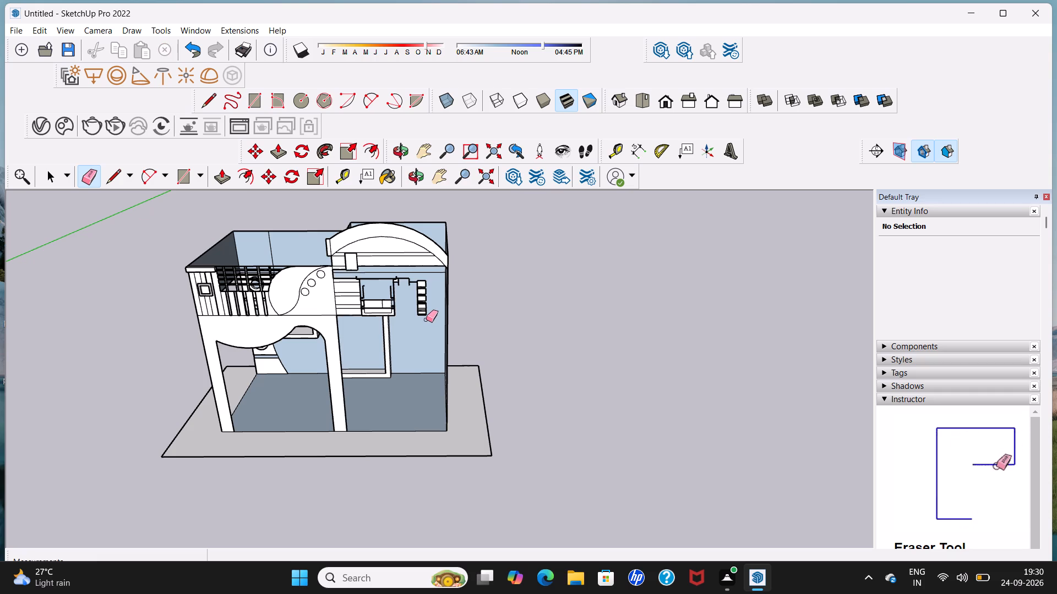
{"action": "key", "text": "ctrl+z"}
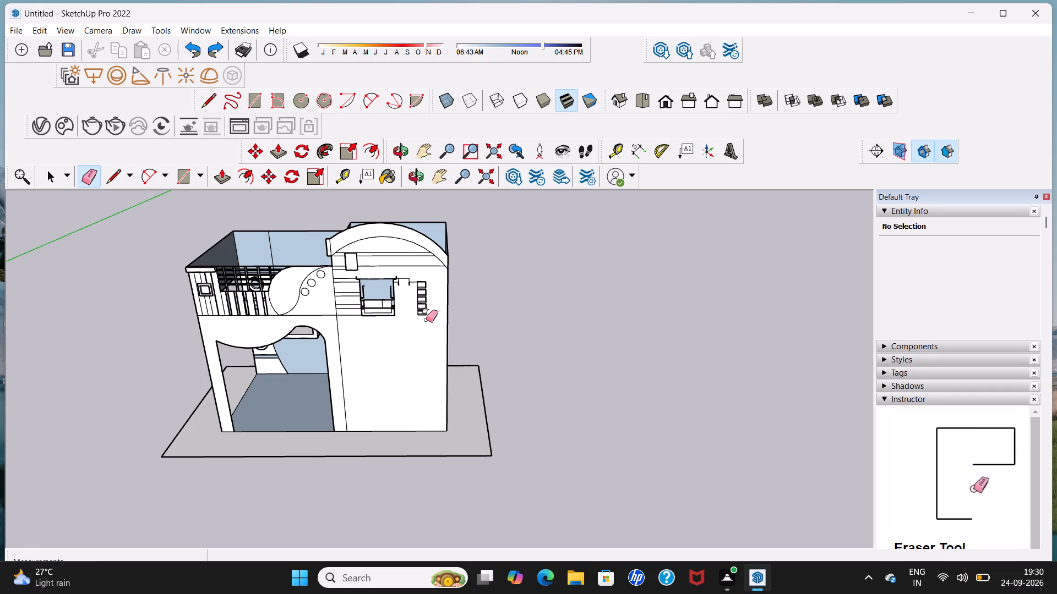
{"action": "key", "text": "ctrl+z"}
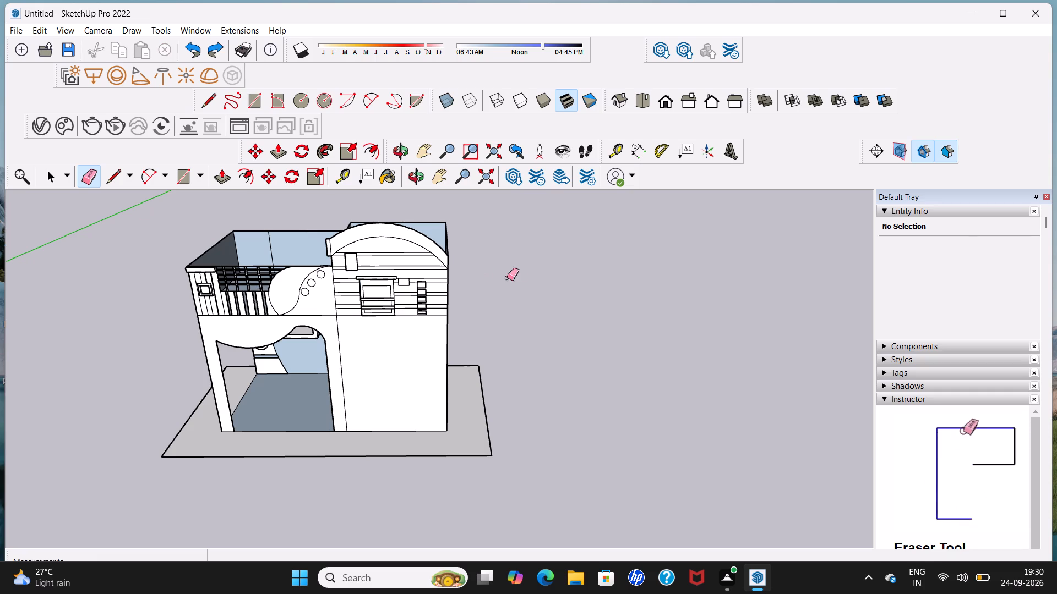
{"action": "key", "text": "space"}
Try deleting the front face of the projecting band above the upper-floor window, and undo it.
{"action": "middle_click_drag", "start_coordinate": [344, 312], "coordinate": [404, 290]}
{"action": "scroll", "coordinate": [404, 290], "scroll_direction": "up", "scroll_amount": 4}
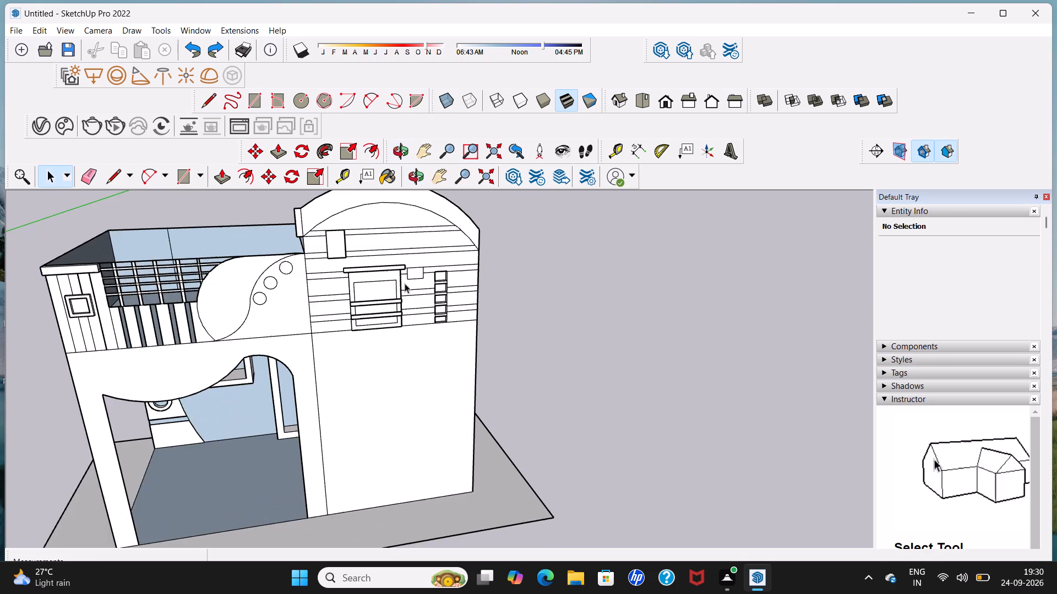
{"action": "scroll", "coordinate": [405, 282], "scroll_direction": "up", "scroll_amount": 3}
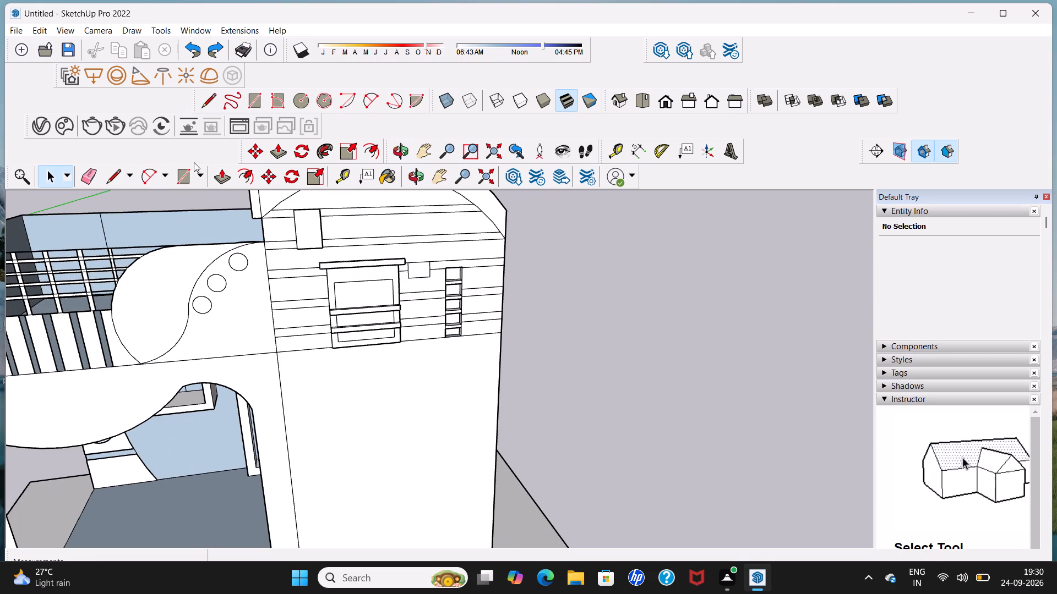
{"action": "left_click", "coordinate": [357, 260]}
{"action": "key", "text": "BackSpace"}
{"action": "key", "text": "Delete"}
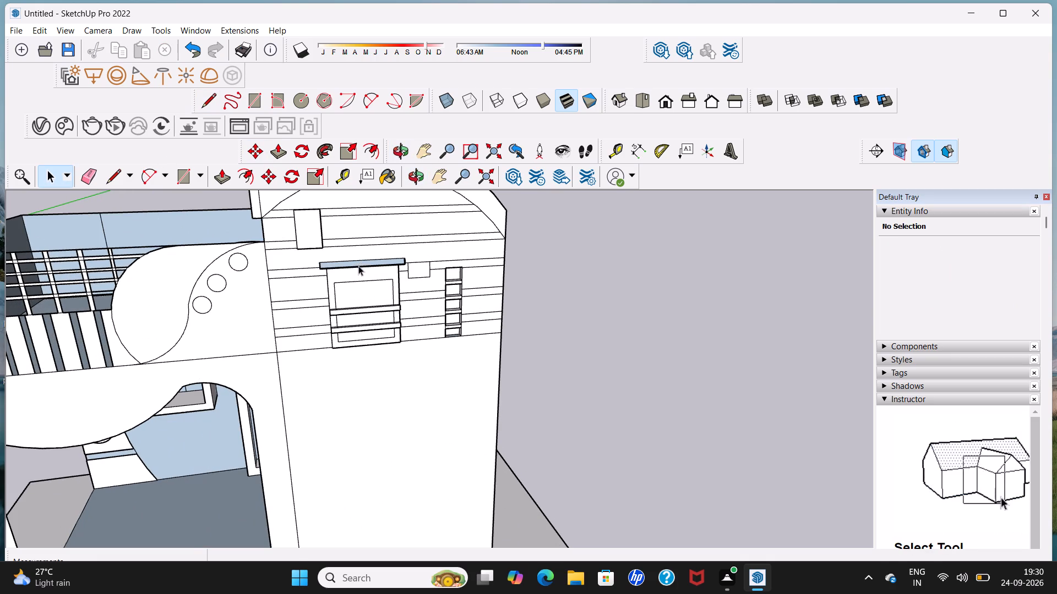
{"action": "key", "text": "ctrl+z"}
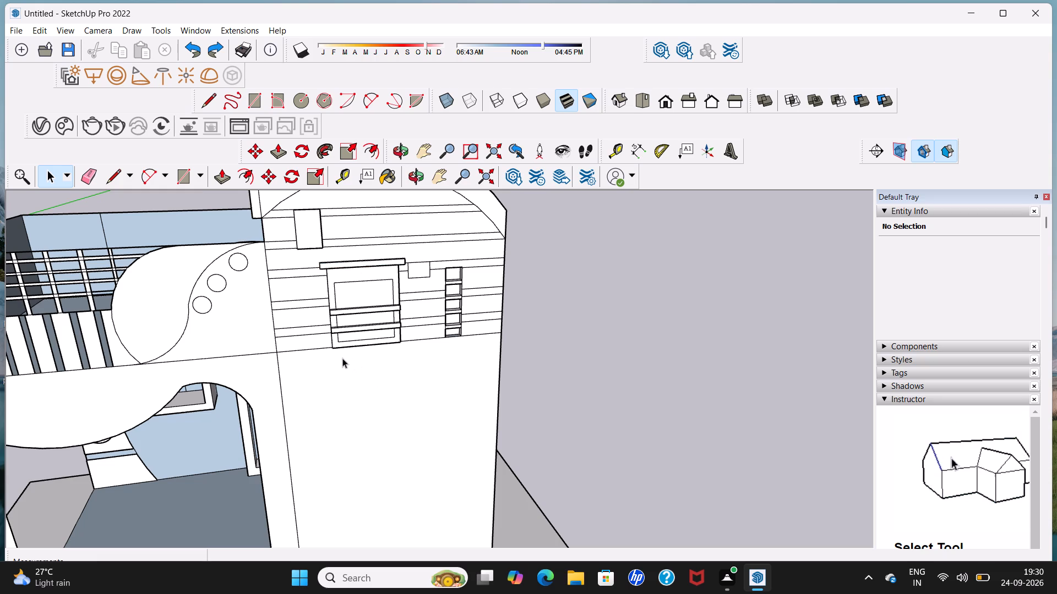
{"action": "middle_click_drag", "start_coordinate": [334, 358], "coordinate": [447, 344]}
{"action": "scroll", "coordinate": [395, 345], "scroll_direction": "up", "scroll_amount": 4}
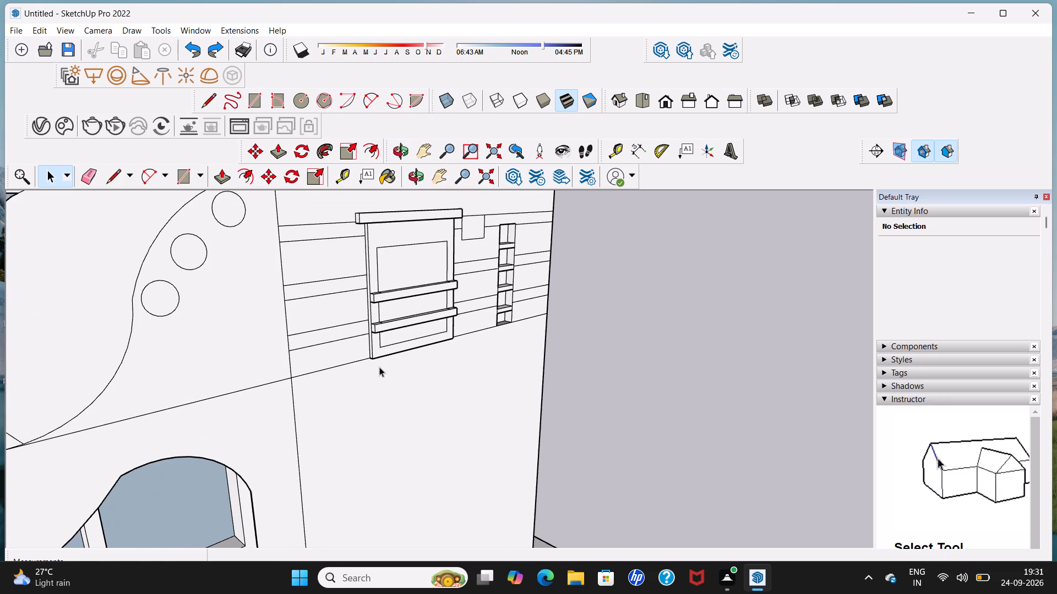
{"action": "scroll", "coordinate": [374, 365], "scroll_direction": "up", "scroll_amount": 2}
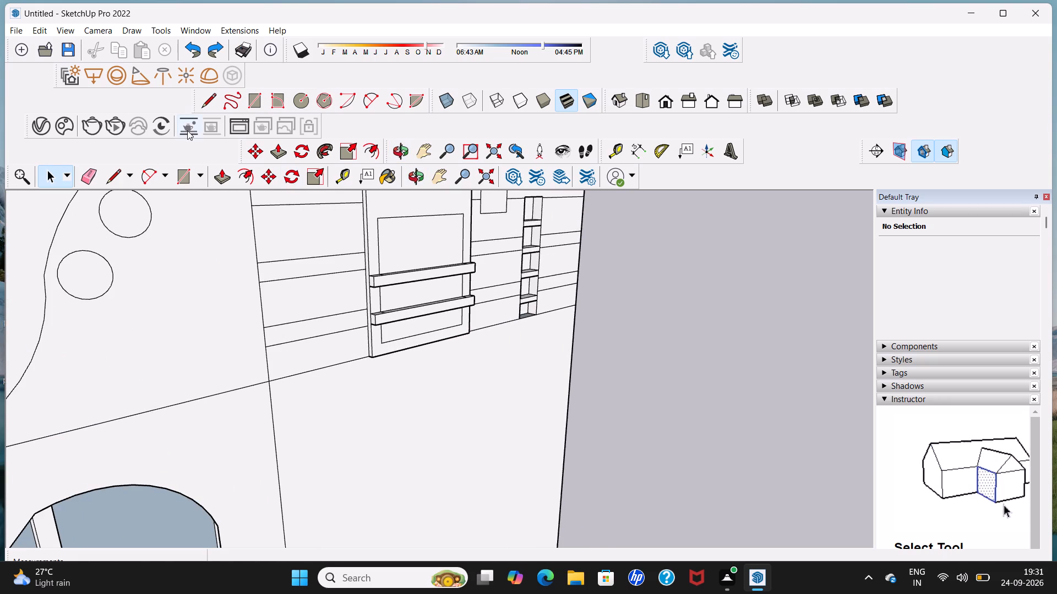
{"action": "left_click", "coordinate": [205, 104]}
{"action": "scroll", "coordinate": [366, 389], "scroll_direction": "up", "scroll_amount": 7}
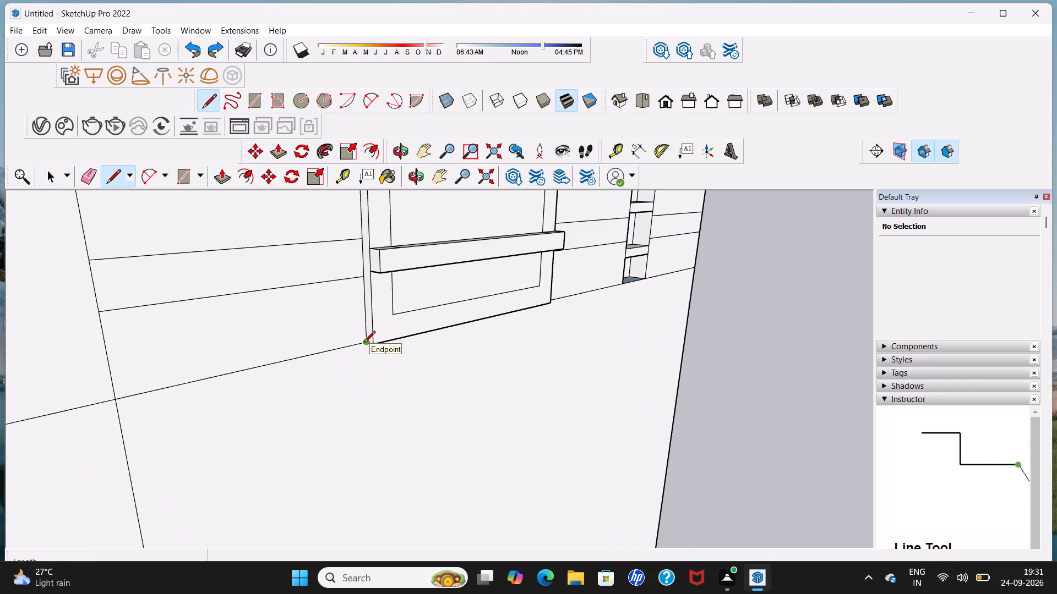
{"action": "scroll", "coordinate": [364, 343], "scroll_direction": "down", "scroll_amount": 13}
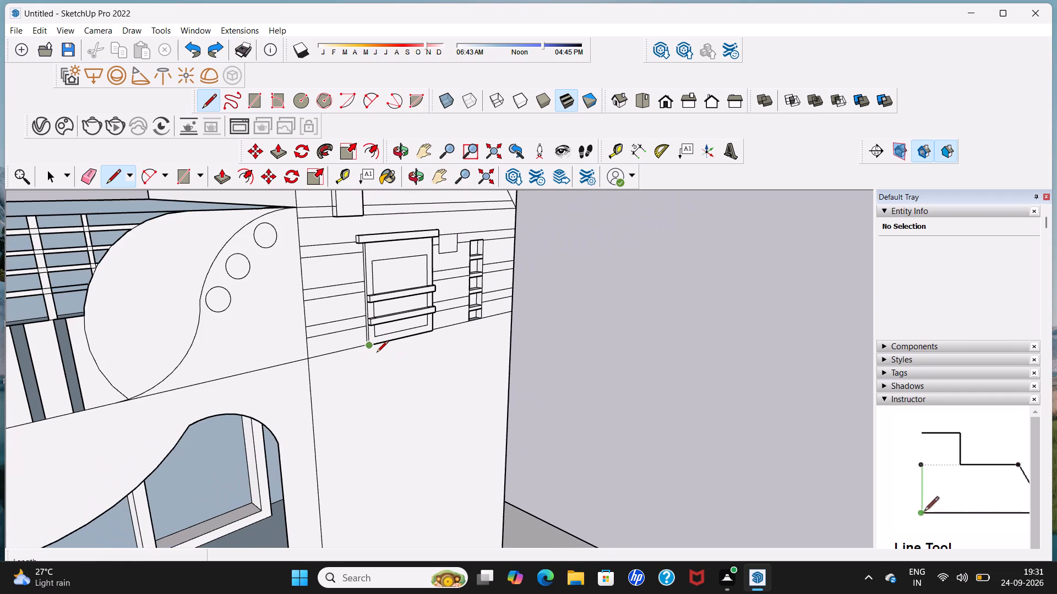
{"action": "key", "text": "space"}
Place a horizontal Tape Measure guide 5' 4" above the base edge of the blank ground-floor wall.
{"action": "middle_click_drag", "start_coordinate": [416, 369], "coordinate": [292, 367]}
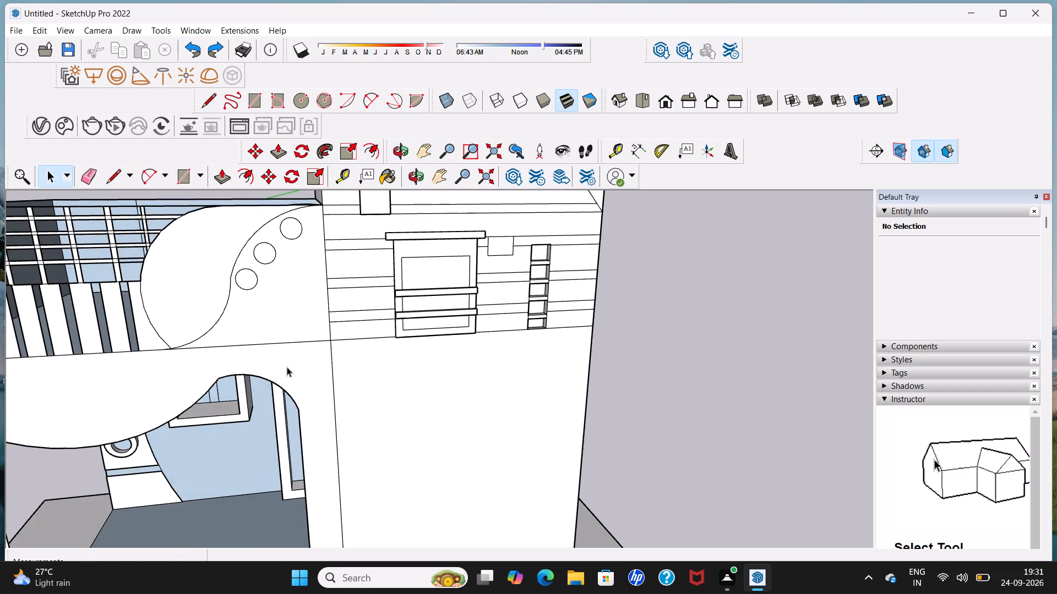
{"action": "scroll", "coordinate": [287, 367], "scroll_direction": "down", "scroll_amount": 5}
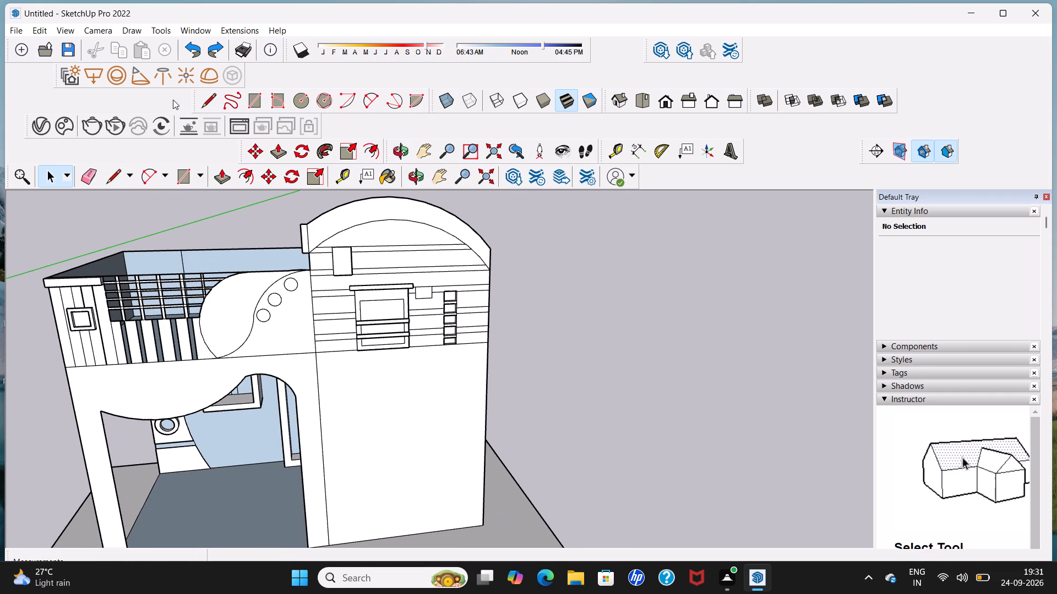
{"action": "left_click", "coordinate": [618, 152]}
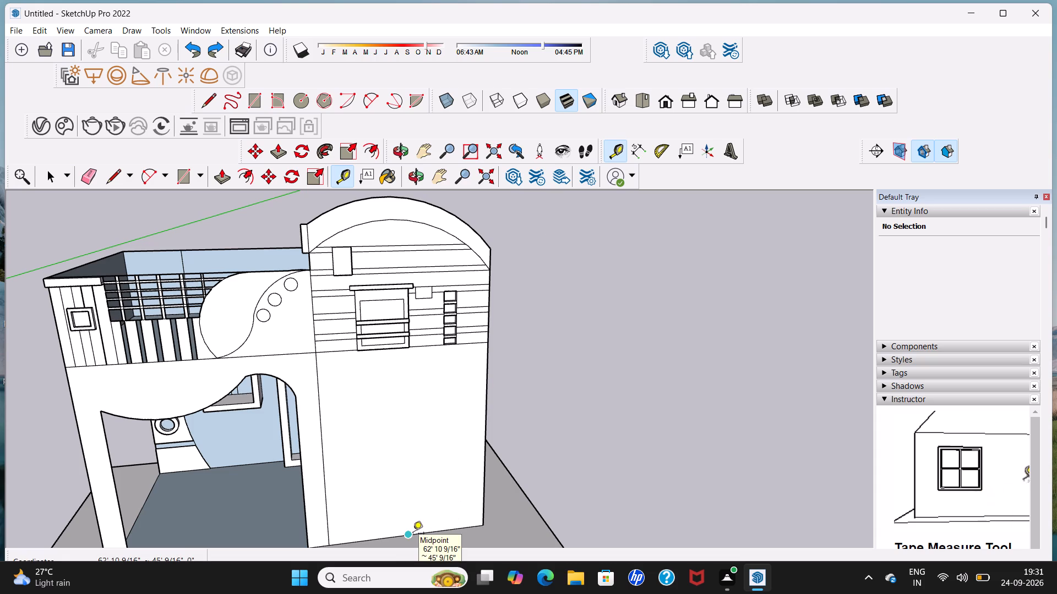
{"action": "left_click", "coordinate": [413, 534]}
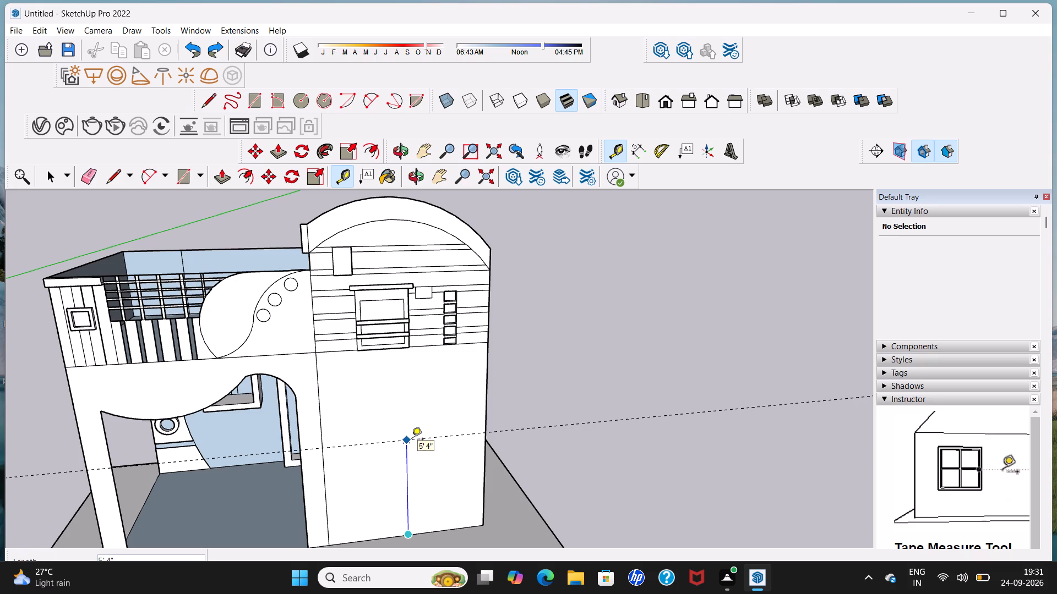
{"action": "left_click", "coordinate": [412, 440]}
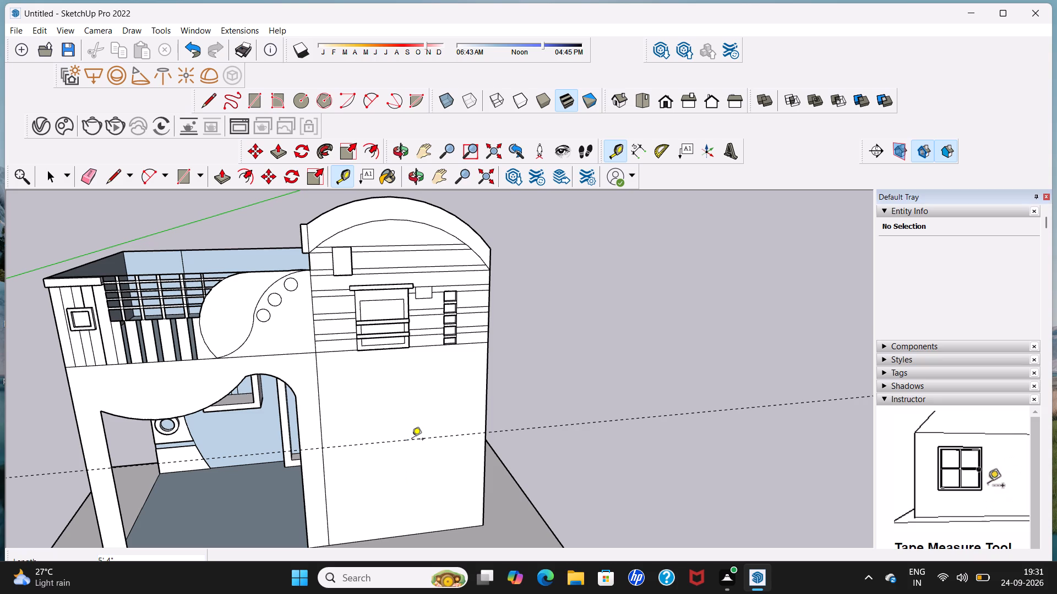
Place a vertical guide about 1' 10" from the blank wall's porch-side edge, aligned with the near side of the window above.
{"action": "scroll", "coordinate": [412, 440], "scroll_direction": "up", "scroll_amount": 1}
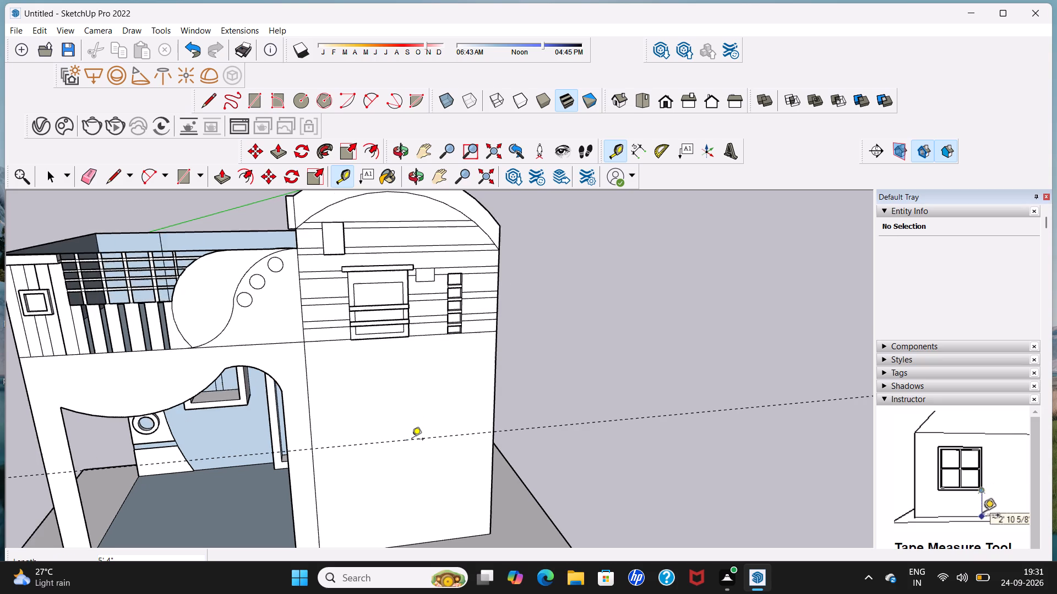
{"action": "scroll", "coordinate": [412, 440], "scroll_direction": "up", "scroll_amount": 2}
{"action": "scroll", "coordinate": [412, 440], "scroll_direction": "down", "scroll_amount": 2}
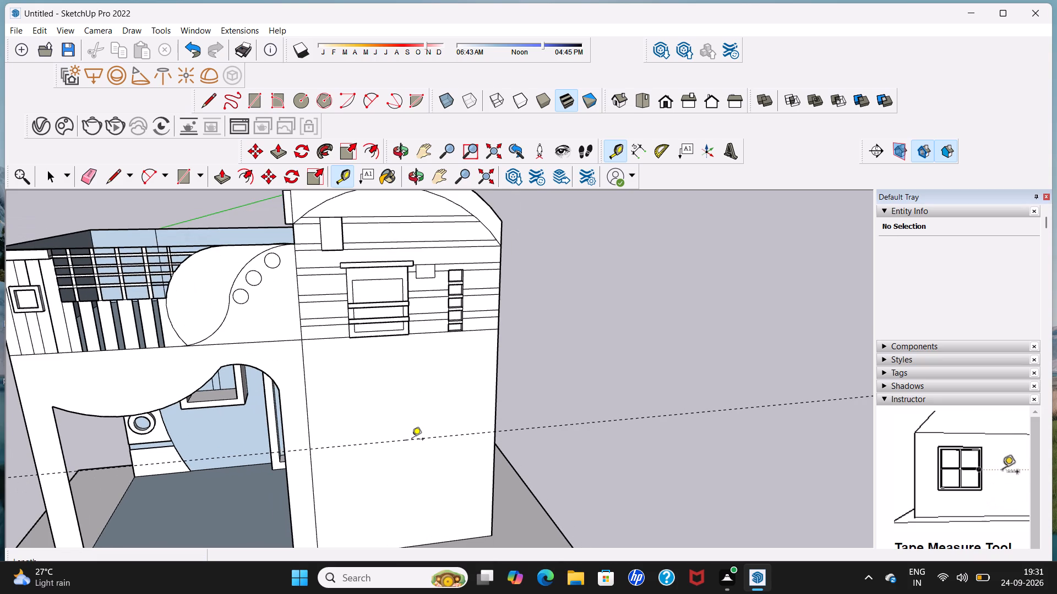
{"action": "middle_click_drag", "start_coordinate": [236, 361], "coordinate": [366, 328]}
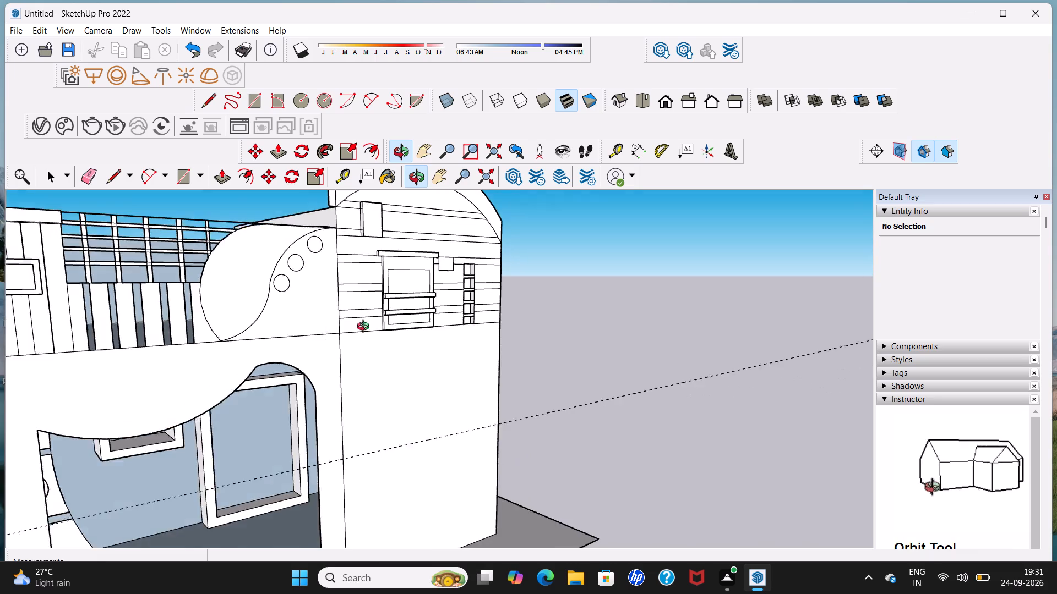
{"action": "middle_click_drag", "start_coordinate": [366, 328], "coordinate": [414, 328]}
{"action": "scroll", "coordinate": [415, 328], "scroll_direction": "up", "scroll_amount": 3}
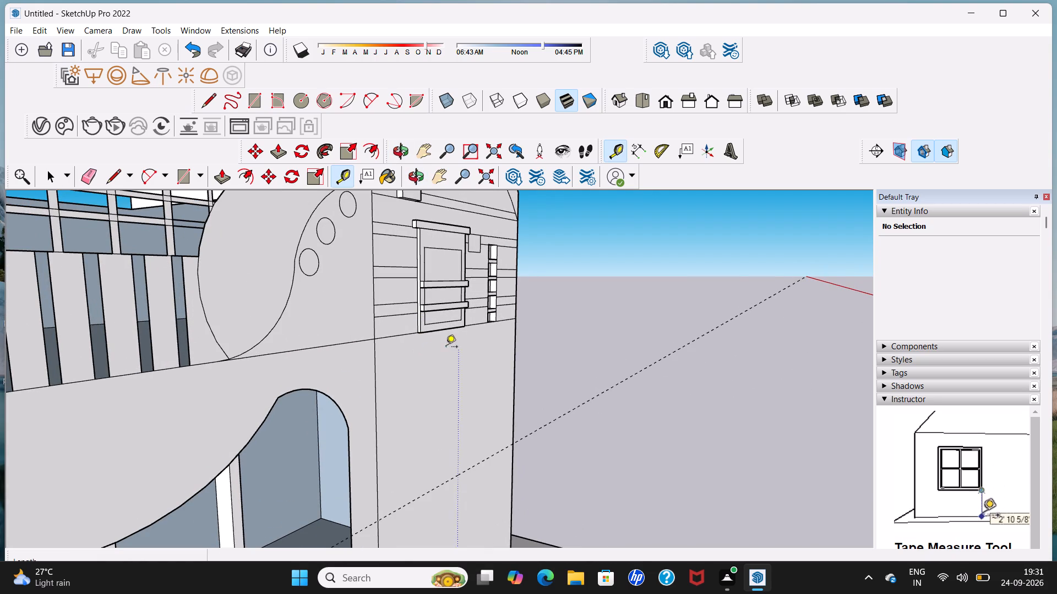
{"action": "left_click", "coordinate": [376, 388]}
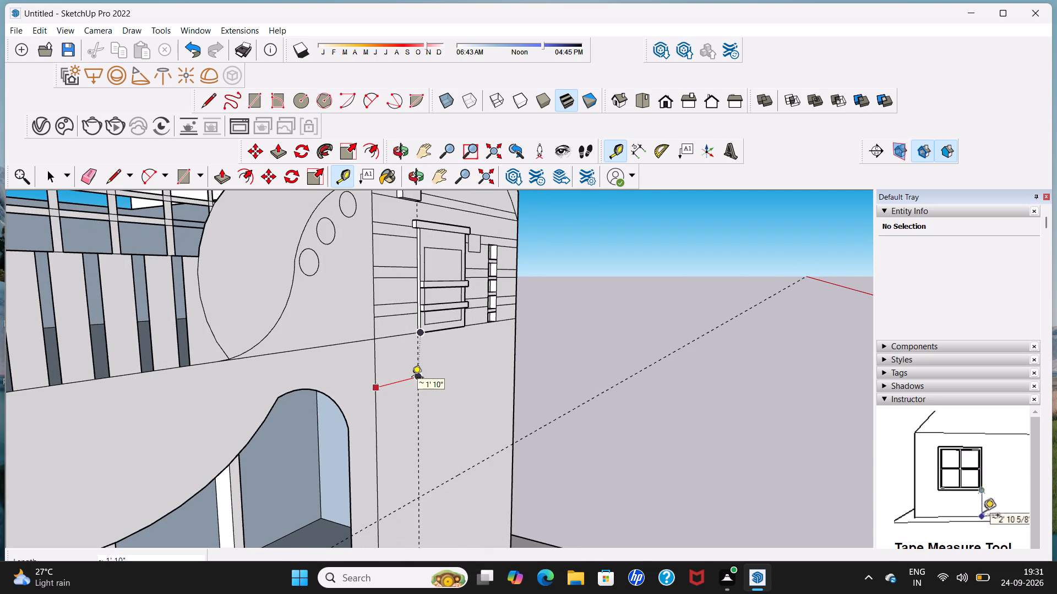
{"action": "left_click", "coordinate": [412, 378]}
Place a second vertical guide about 3' 10" from the blank wall's outer corner, aligned with the far side of the window above.
{"action": "middle_click_drag", "start_coordinate": [412, 378], "coordinate": [275, 370]}
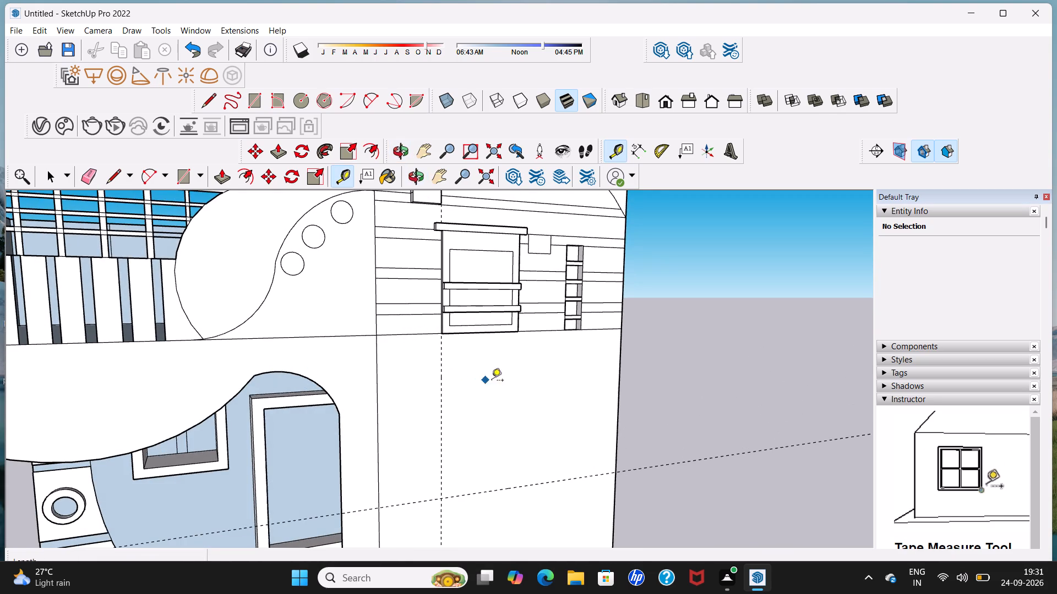
{"action": "middle_click_drag", "start_coordinate": [568, 381], "coordinate": [329, 352]}
{"action": "scroll", "coordinate": [462, 370], "scroll_direction": "up", "scroll_amount": 2}
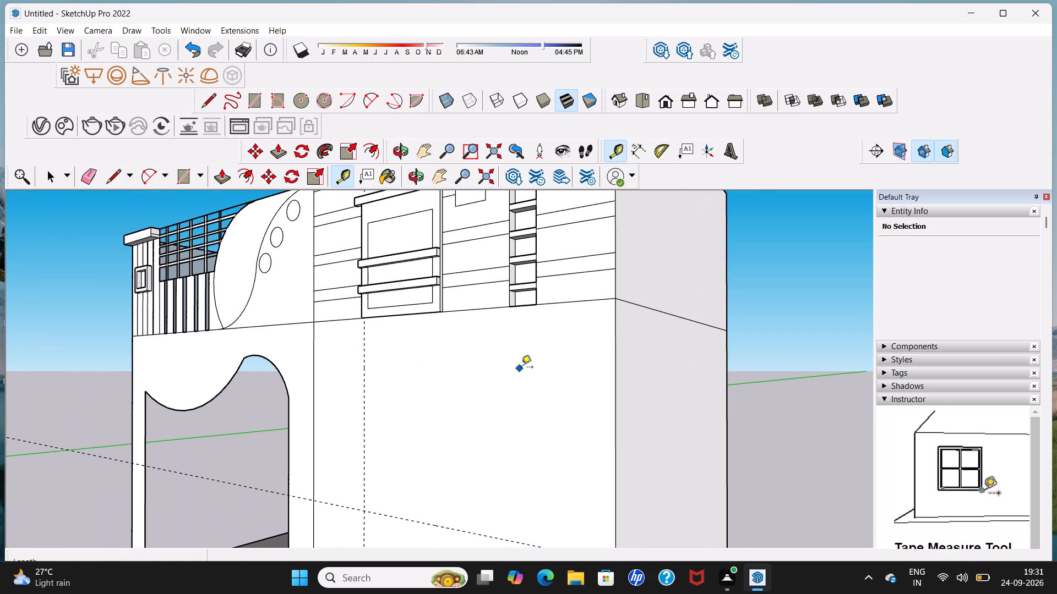
{"action": "left_click", "coordinate": [618, 354]}
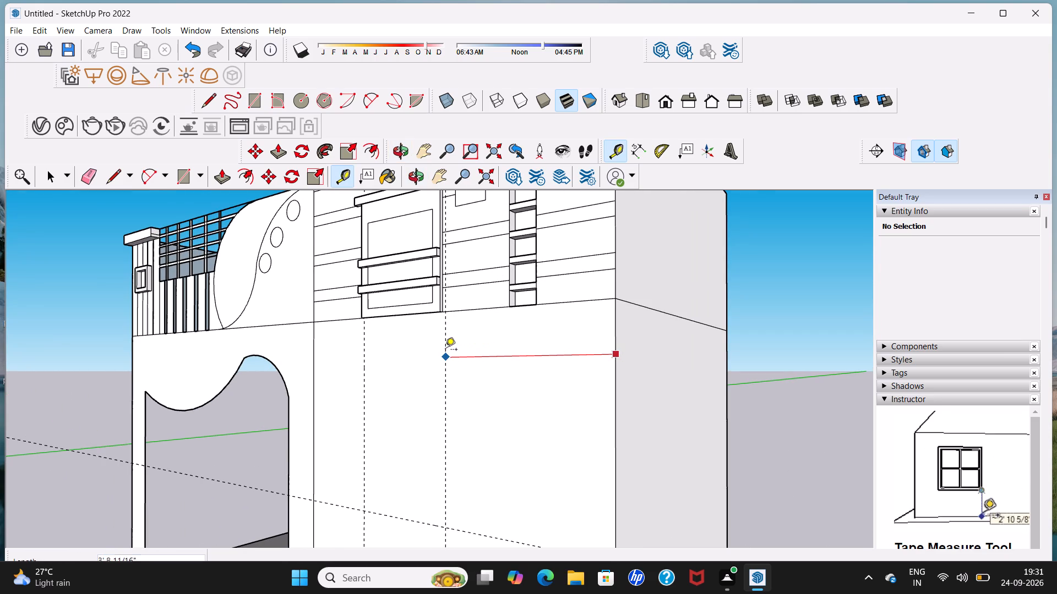
{"action": "scroll", "coordinate": [443, 350], "scroll_direction": "up", "scroll_amount": 4}
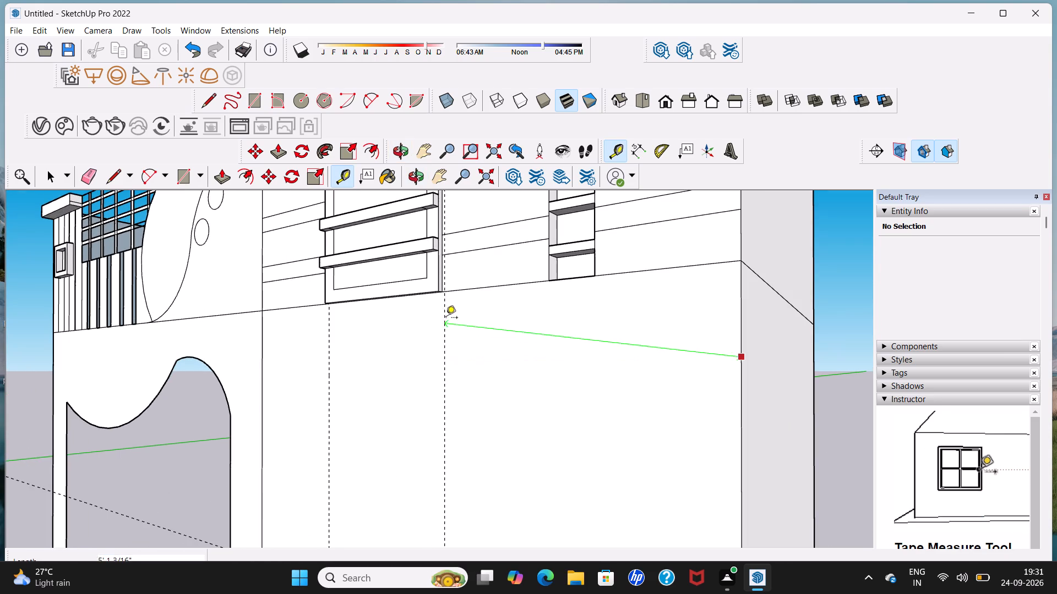
{"action": "left_click", "coordinate": [446, 293]}
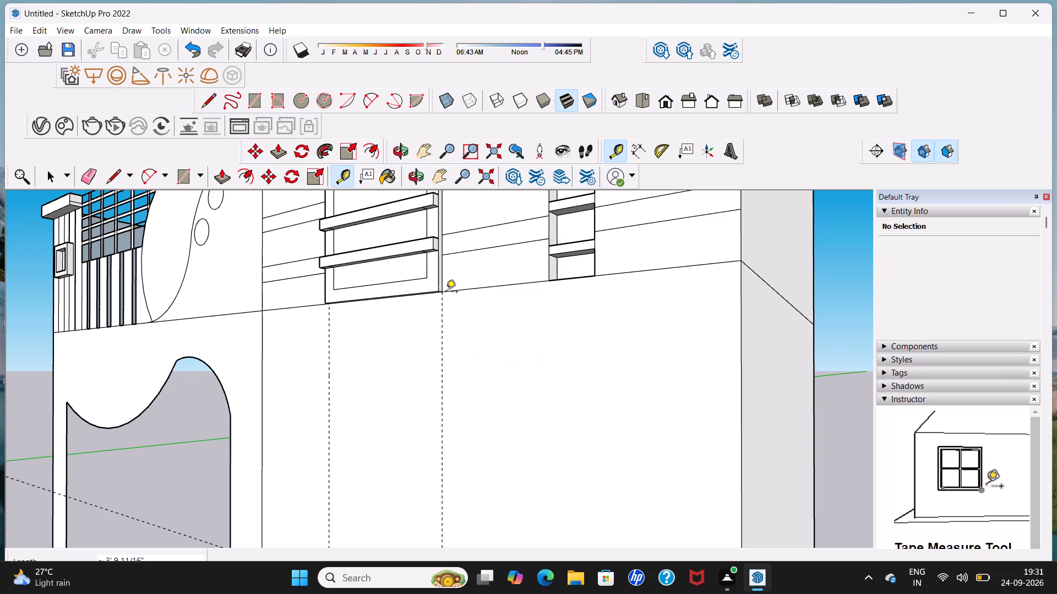
{"action": "scroll", "coordinate": [446, 293], "scroll_direction": "down", "scroll_amount": 9}
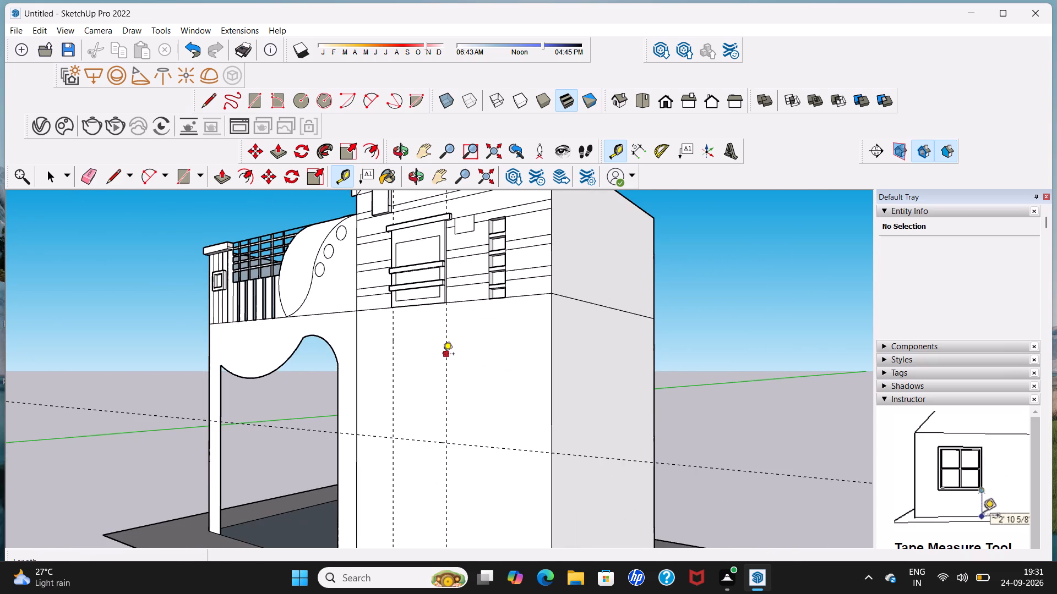
{"action": "middle_click_drag", "start_coordinate": [443, 355], "coordinate": [561, 350]}
{"action": "scroll", "coordinate": [561, 344], "scroll_direction": "up", "scroll_amount": 2}
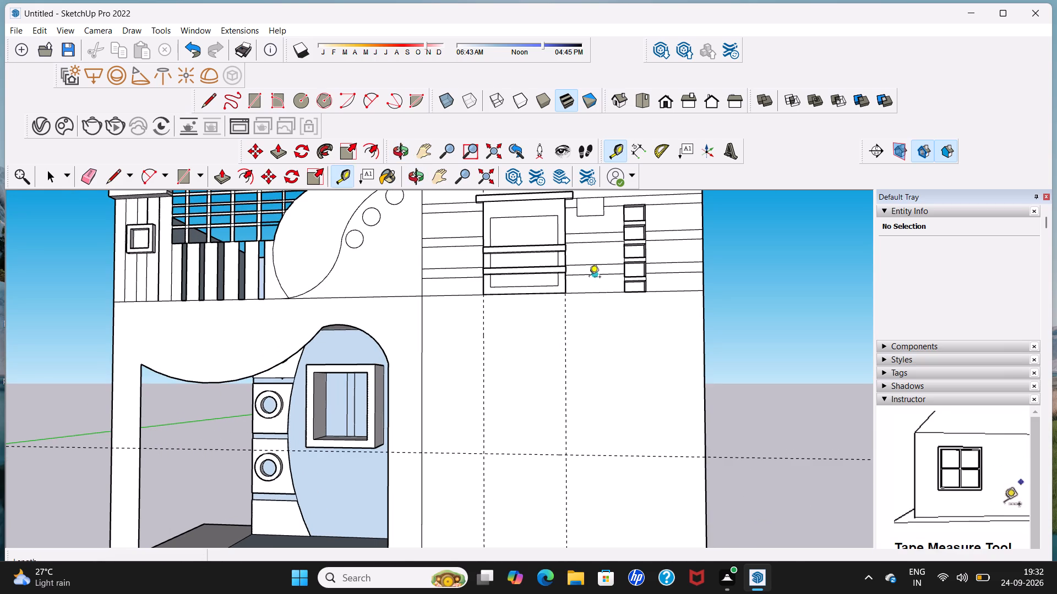
{"action": "key", "text": "space"}
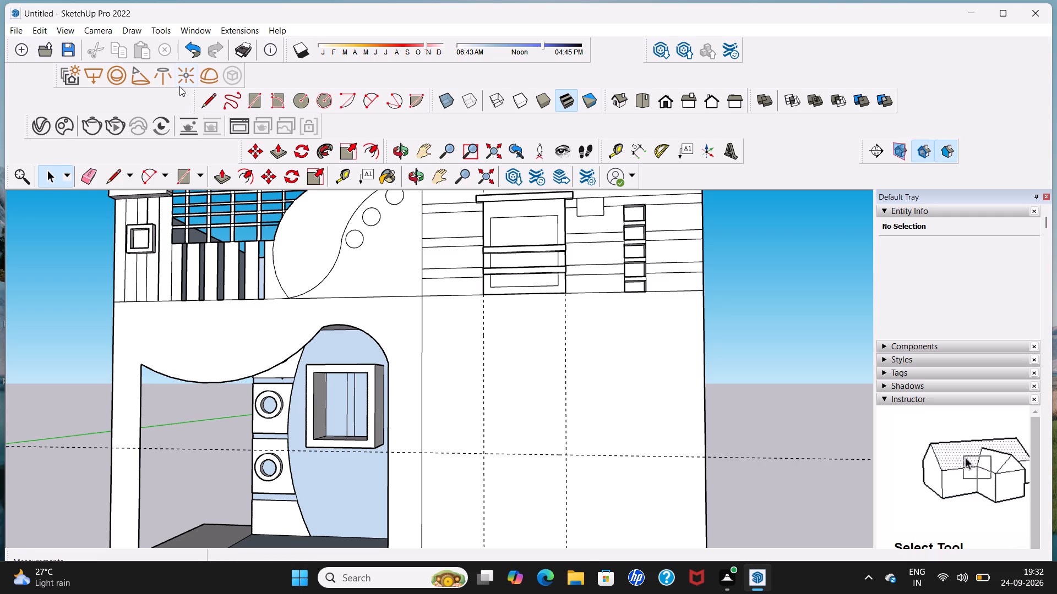
Draw a three-sided outline with the Line tool under the upper-floor window, along the guides, about 4' 8" tall and 2' 4" wide.
{"action": "left_click", "coordinate": [208, 107]}
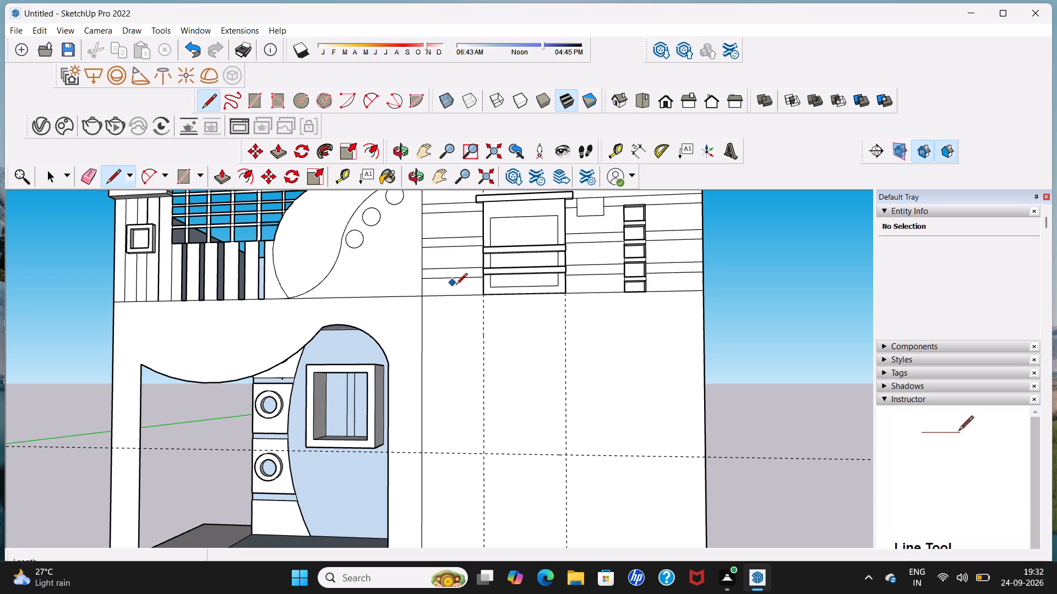
{"action": "middle_click_drag", "start_coordinate": [478, 301], "coordinate": [499, 209]}
{"action": "scroll", "coordinate": [524, 252], "scroll_direction": "up", "scroll_amount": 3}
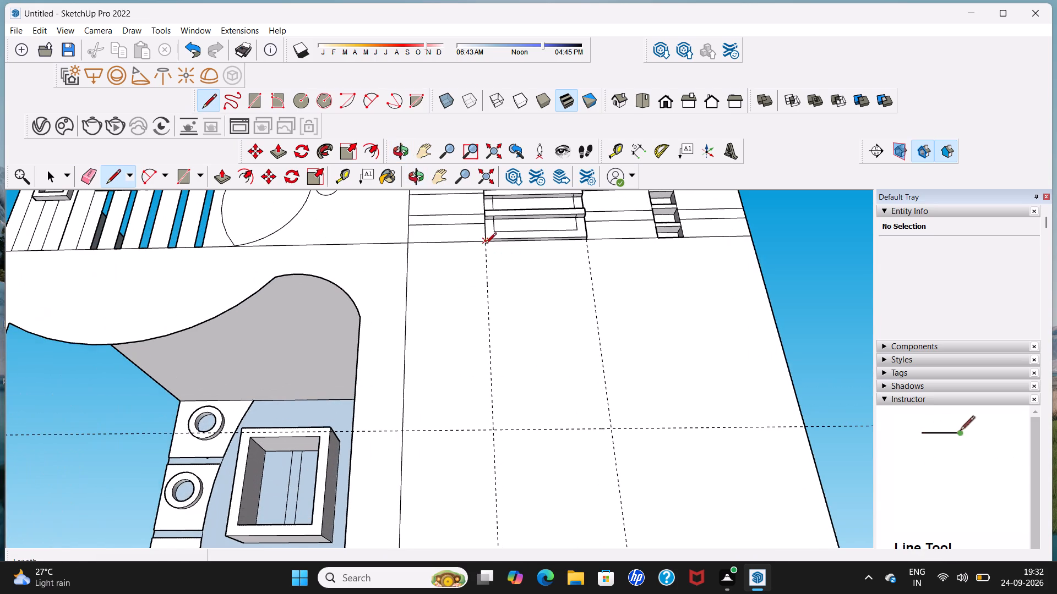
{"action": "scroll", "coordinate": [485, 244], "scroll_direction": "up", "scroll_amount": 11}
{"action": "left_click", "coordinate": [485, 240]}
{"action": "scroll", "coordinate": [484, 292], "scroll_direction": "down", "scroll_amount": 3}
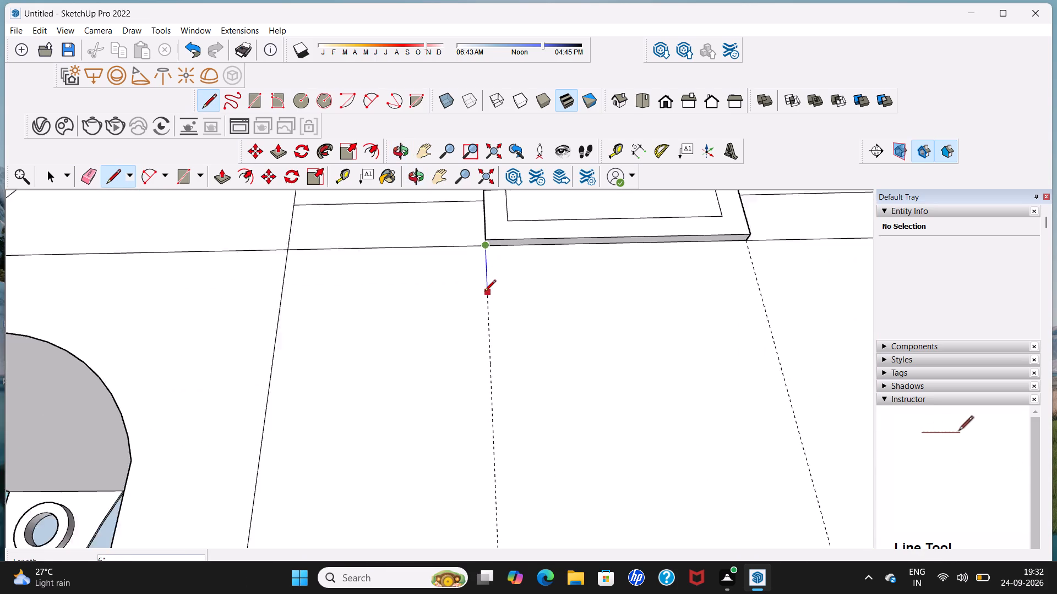
{"action": "scroll", "coordinate": [484, 292], "scroll_direction": "down", "scroll_amount": 10}
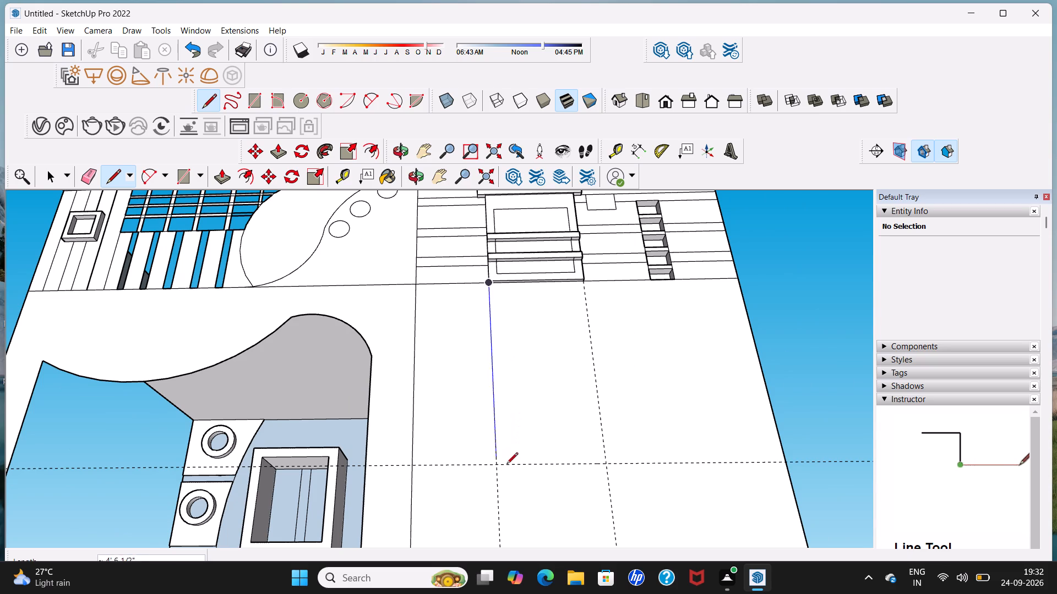
{"action": "left_click", "coordinate": [500, 465]}
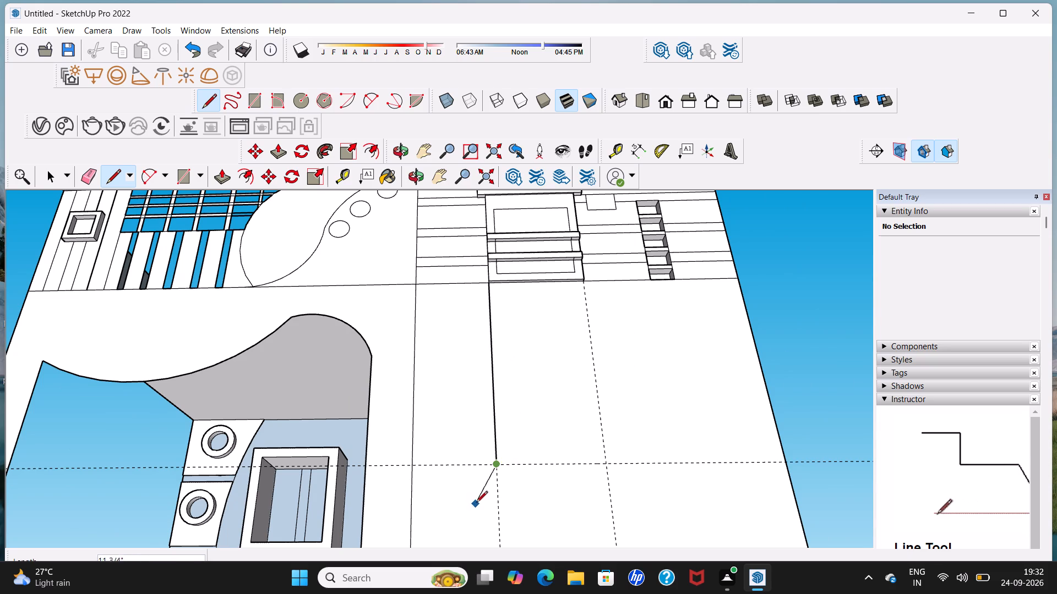
{"action": "left_click", "coordinate": [607, 461]}
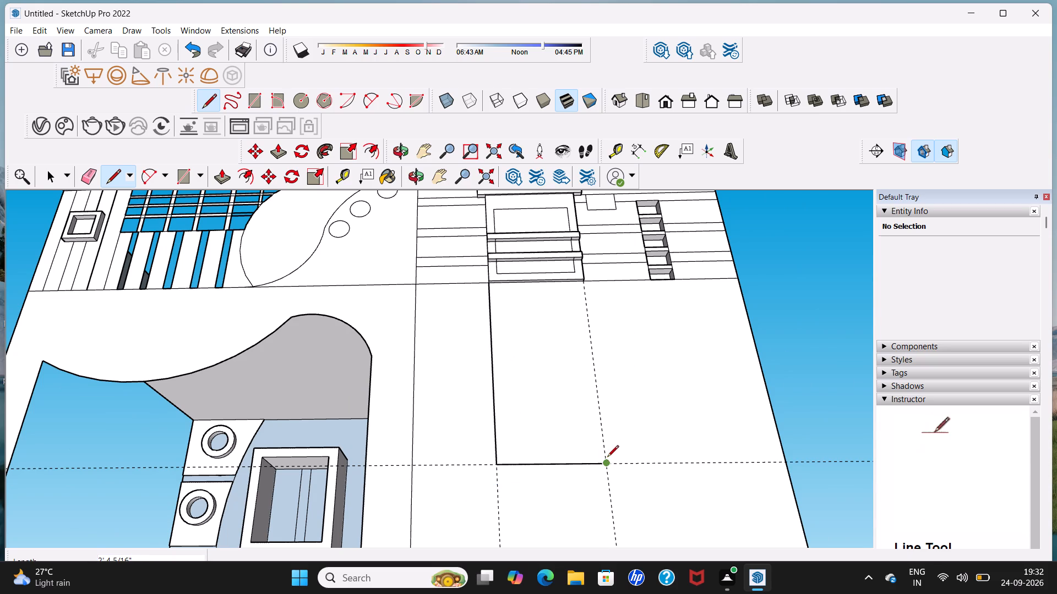
{"action": "scroll", "coordinate": [583, 290], "scroll_direction": "up", "scroll_amount": 10}
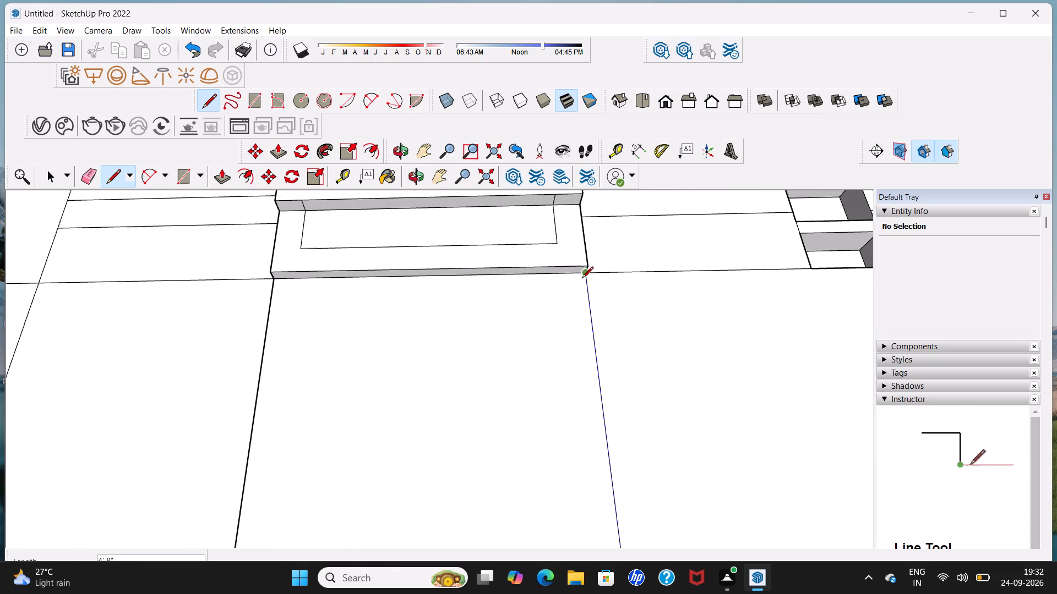
{"action": "scroll", "coordinate": [582, 279], "scroll_direction": "up", "scroll_amount": 12}
{"action": "left_click", "coordinate": [592, 265]}
{"action": "scroll", "coordinate": [592, 265], "scroll_direction": "down", "scroll_amount": 1}
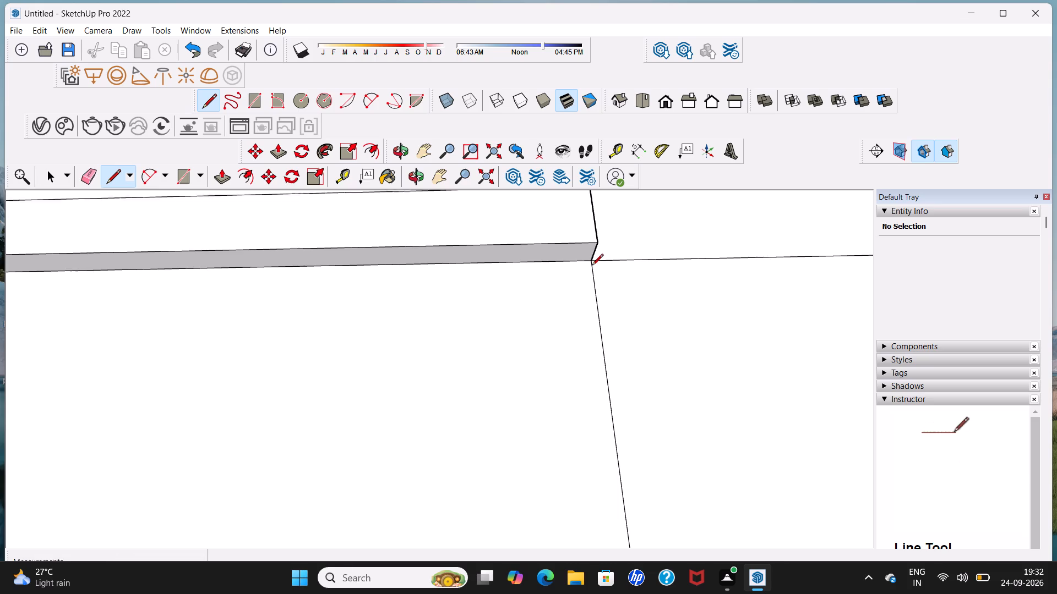
{"action": "scroll", "coordinate": [592, 266], "scroll_direction": "down", "scroll_amount": 19}
{"action": "scroll", "coordinate": [597, 309], "scroll_direction": "down", "scroll_amount": 4}
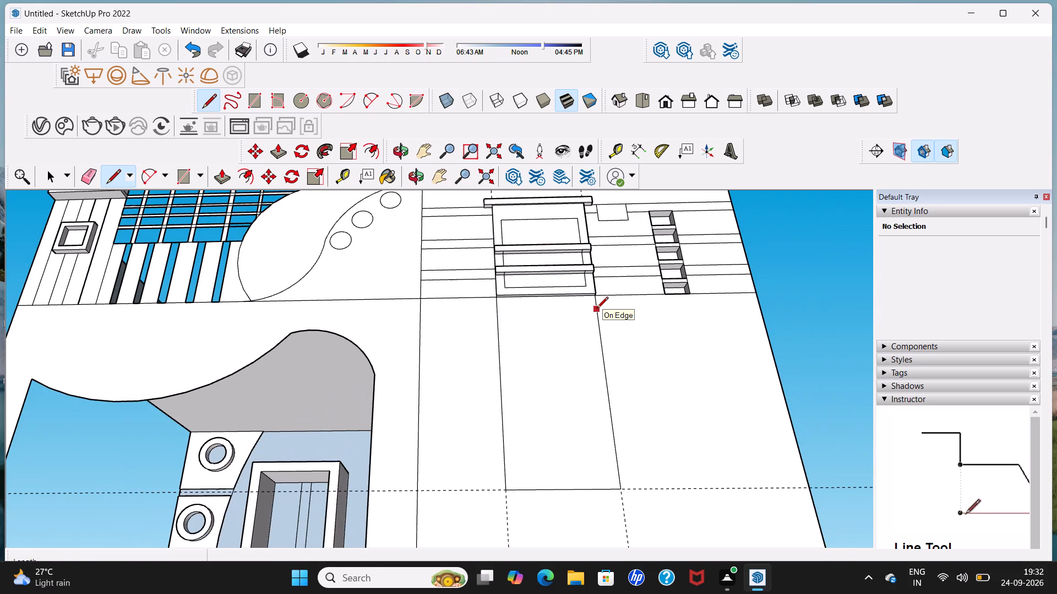
{"action": "key", "text": "space"}
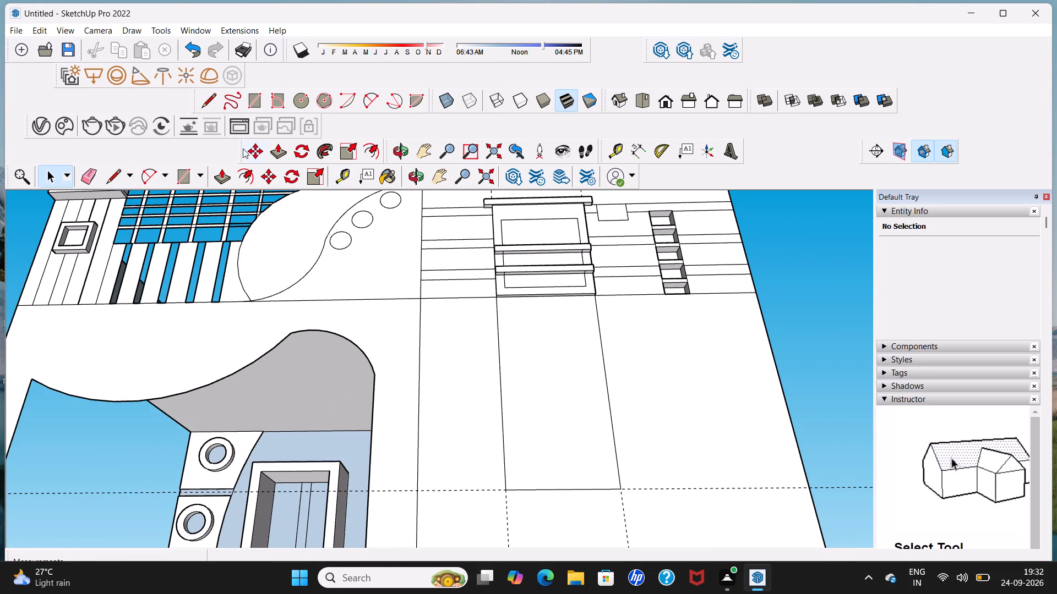
Extend the window's porch-side inner frame line down to its bottom edge and across the underside to the wall.
{"action": "left_click", "coordinate": [215, 98]}
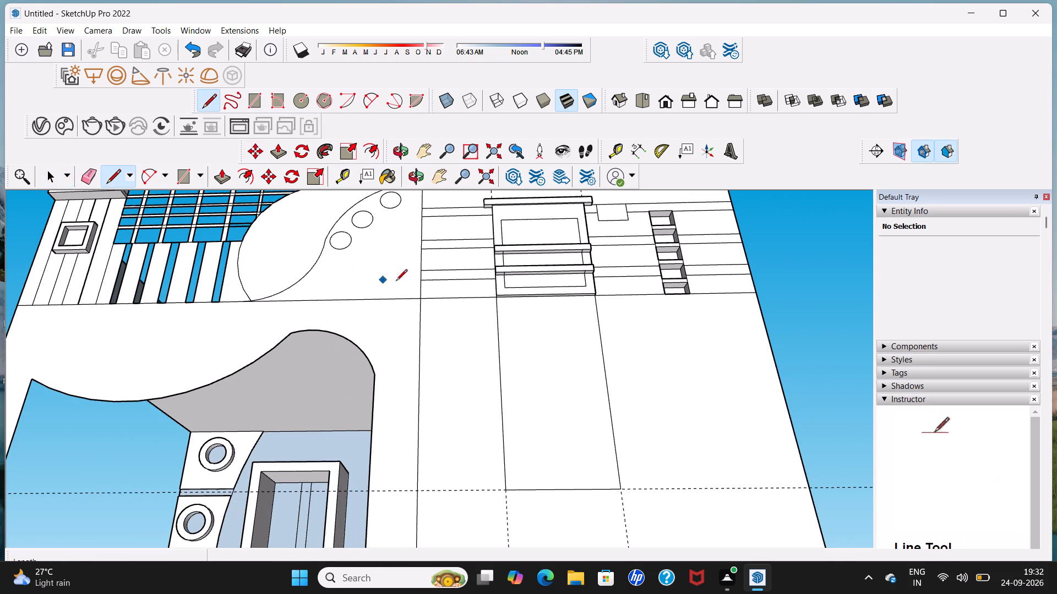
{"action": "scroll", "coordinate": [507, 290], "scroll_direction": "up", "scroll_amount": 6}
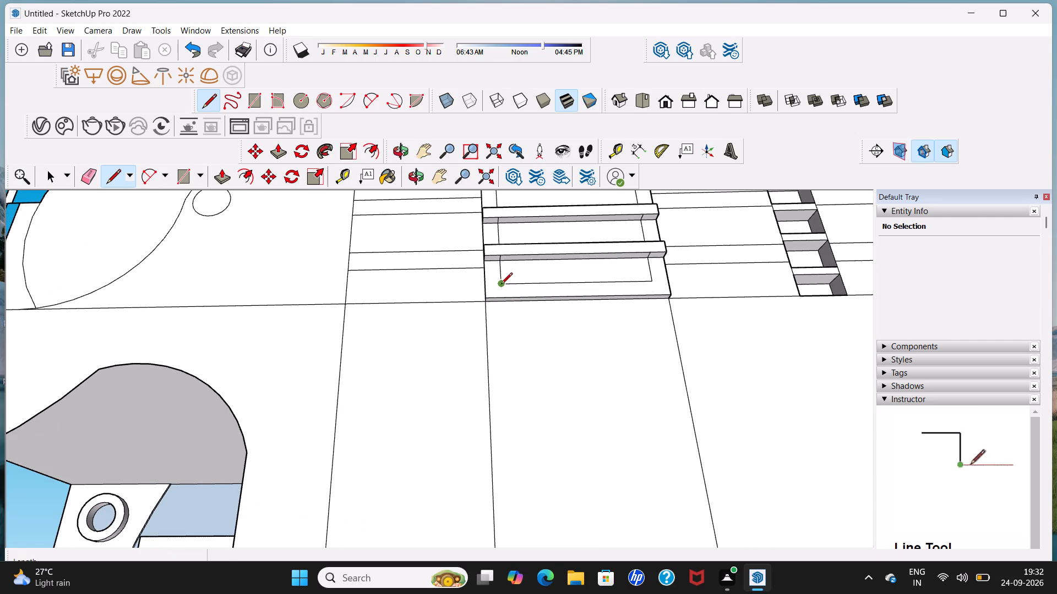
{"action": "left_click", "coordinate": [501, 285]}
{"action": "left_click", "coordinate": [503, 294]}
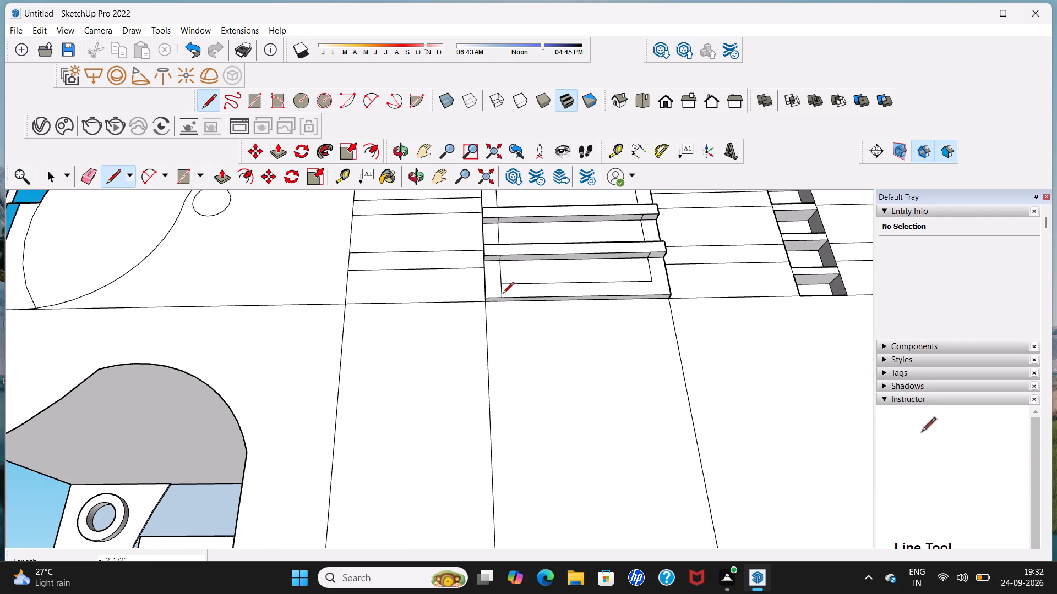
{"action": "scroll", "coordinate": [504, 312], "scroll_direction": "up", "scroll_amount": 20}
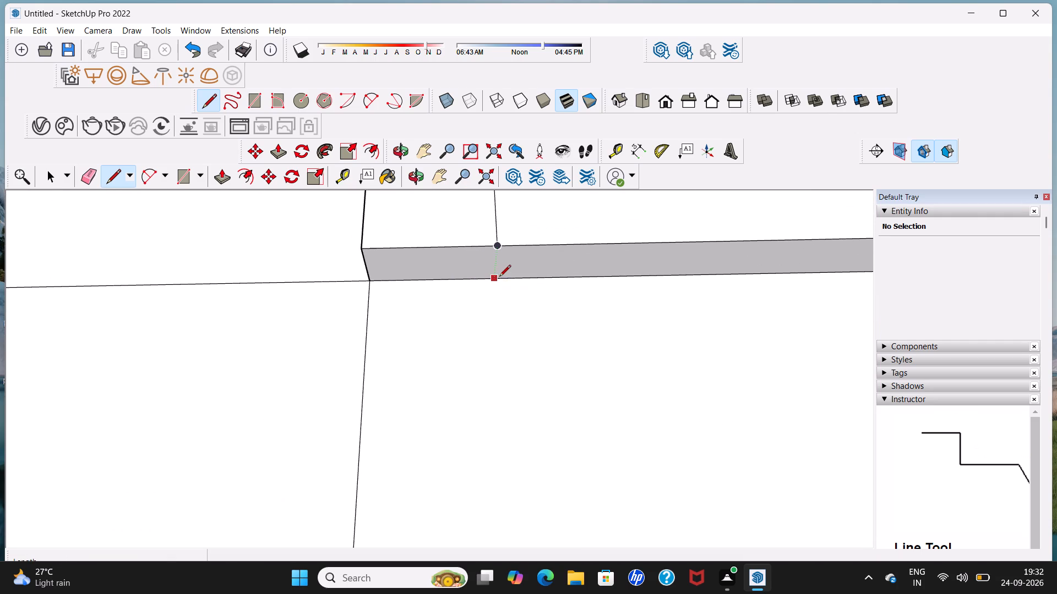
{"action": "left_click", "coordinate": [491, 280]}
Continue the line about 4' 5 1/2" down inside the new outline, and across about 2' 2" to its far side.
{"action": "scroll", "coordinate": [496, 310], "scroll_direction": "down", "scroll_amount": 6}
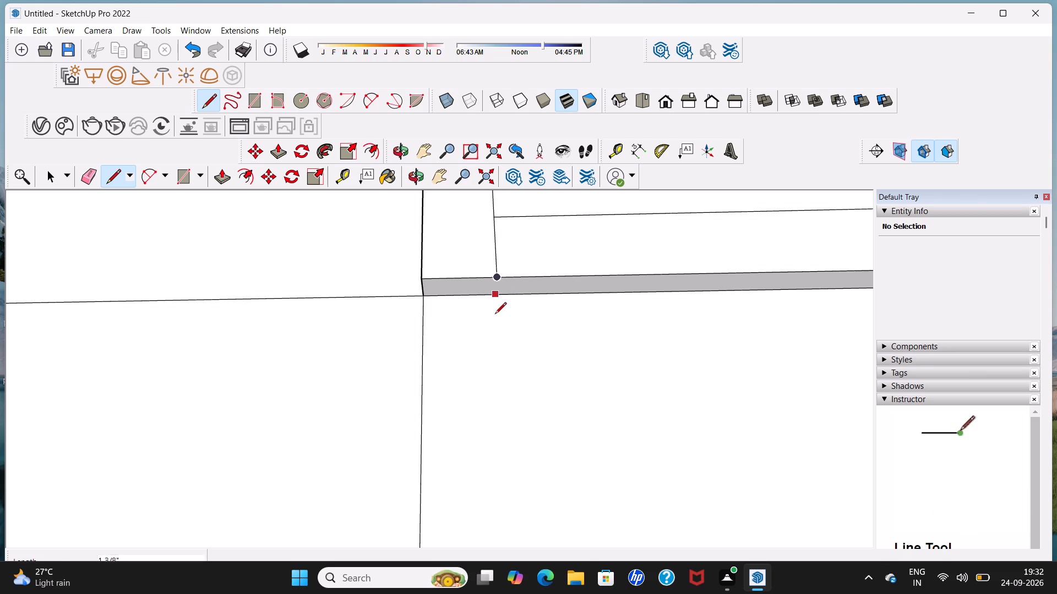
{"action": "scroll", "coordinate": [495, 315], "scroll_direction": "down", "scroll_amount": 6}
{"action": "scroll", "coordinate": [497, 301], "scroll_direction": "up", "scroll_amount": 11}
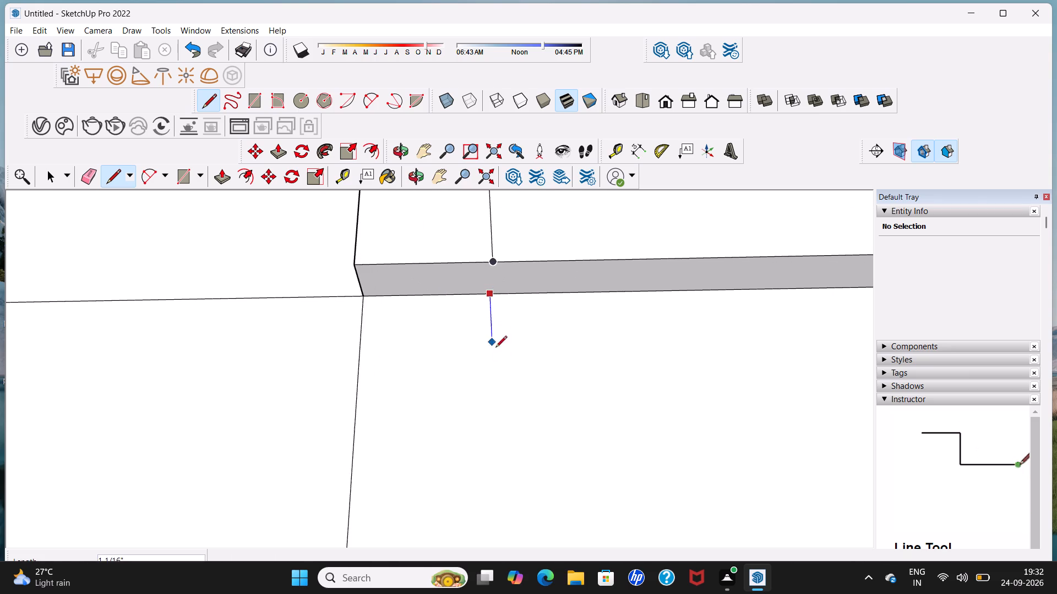
{"action": "scroll", "coordinate": [495, 369], "scroll_direction": "down", "scroll_amount": 4}
{"action": "scroll", "coordinate": [496, 354], "scroll_direction": "down", "scroll_amount": 20}
{"action": "scroll", "coordinate": [496, 354], "scroll_direction": "down", "scroll_amount": 1}
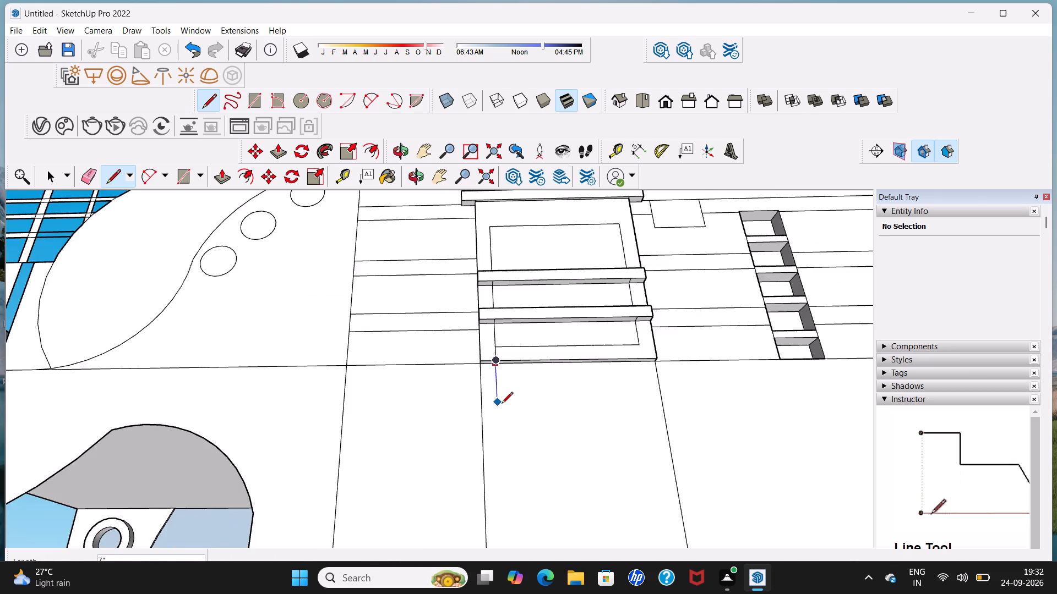
{"action": "scroll", "coordinate": [502, 404], "scroll_direction": "down", "scroll_amount": 8}
{"action": "middle_click_drag", "start_coordinate": [503, 409], "coordinate": [481, 353], "text": "shift"}
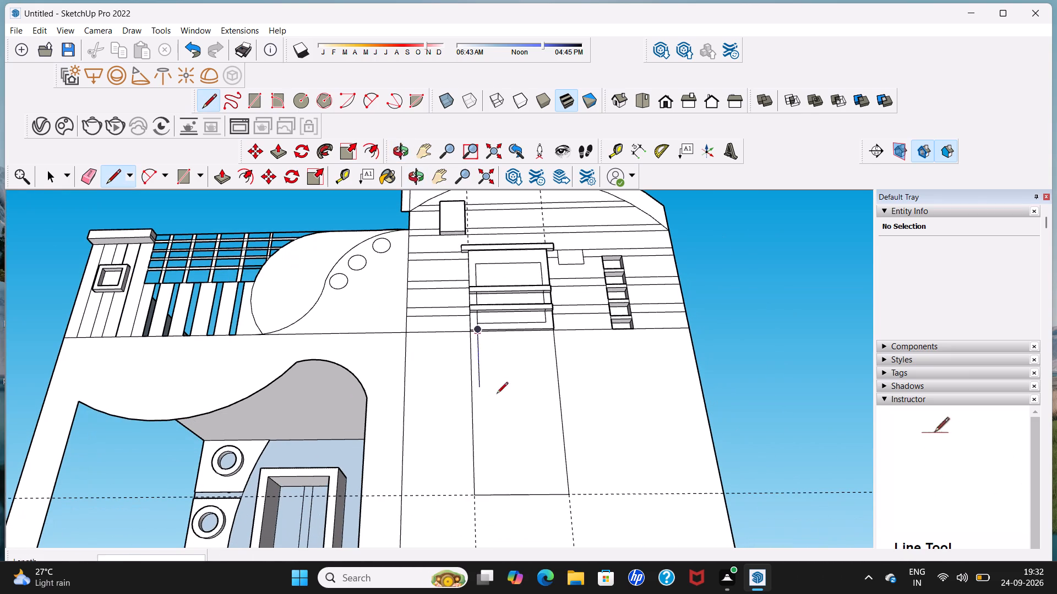
{"action": "left_click", "coordinate": [494, 486]}
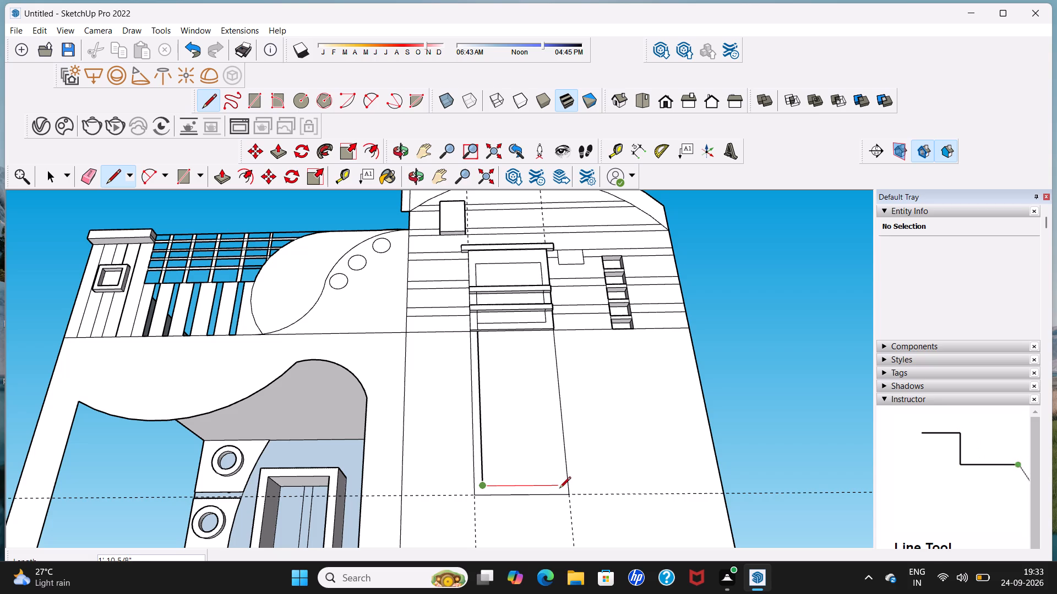
{"action": "left_click", "coordinate": [568, 483]}
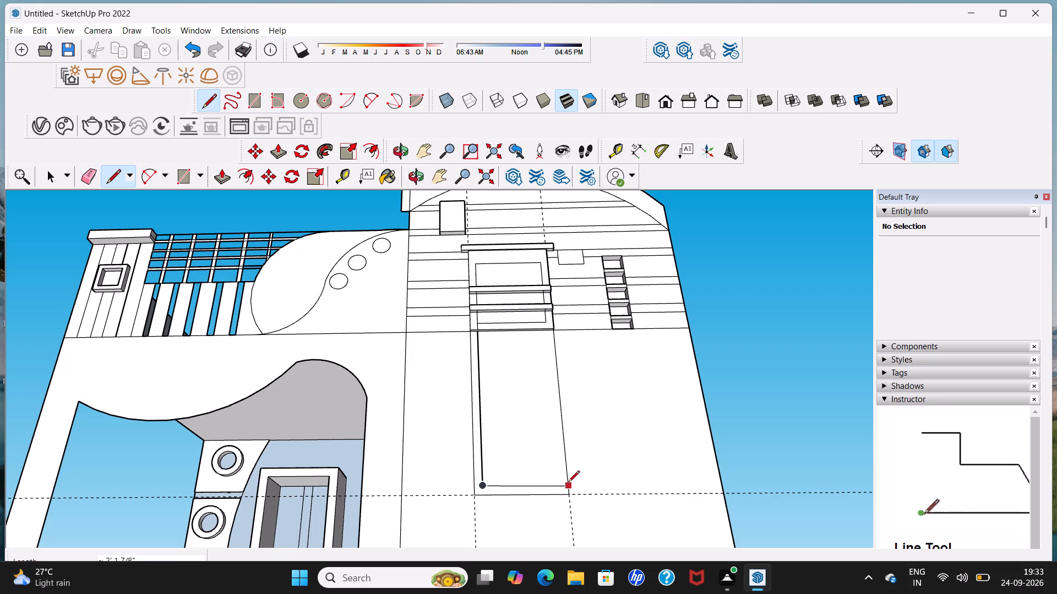
{"action": "key", "text": "space"}
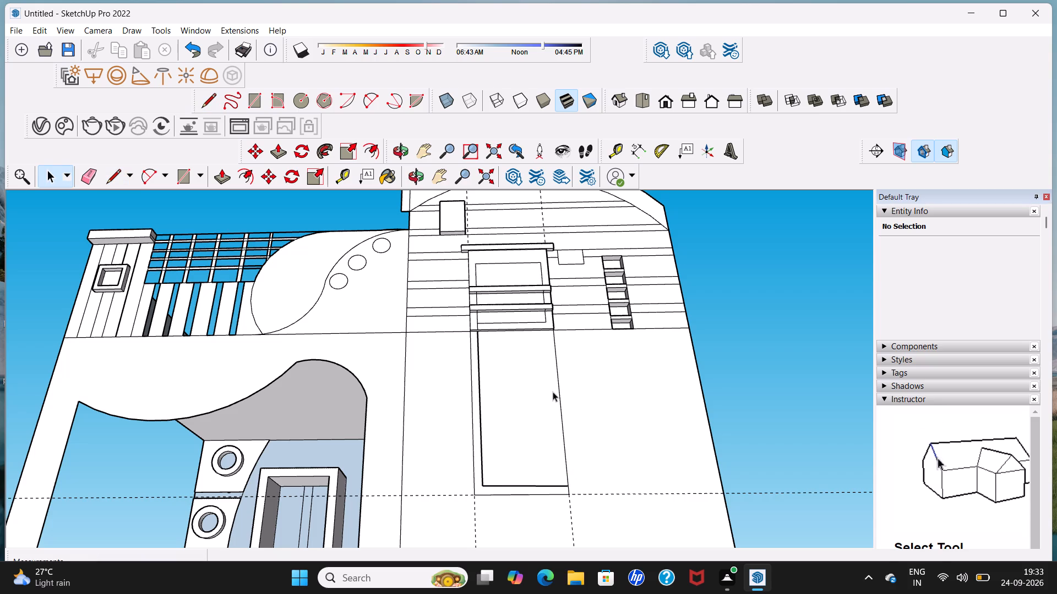
Extend the window's outer-side inner frame line down to its bottom edge and across the underside to the wall.
{"action": "middle_click_drag", "start_coordinate": [527, 404], "coordinate": [523, 403]}
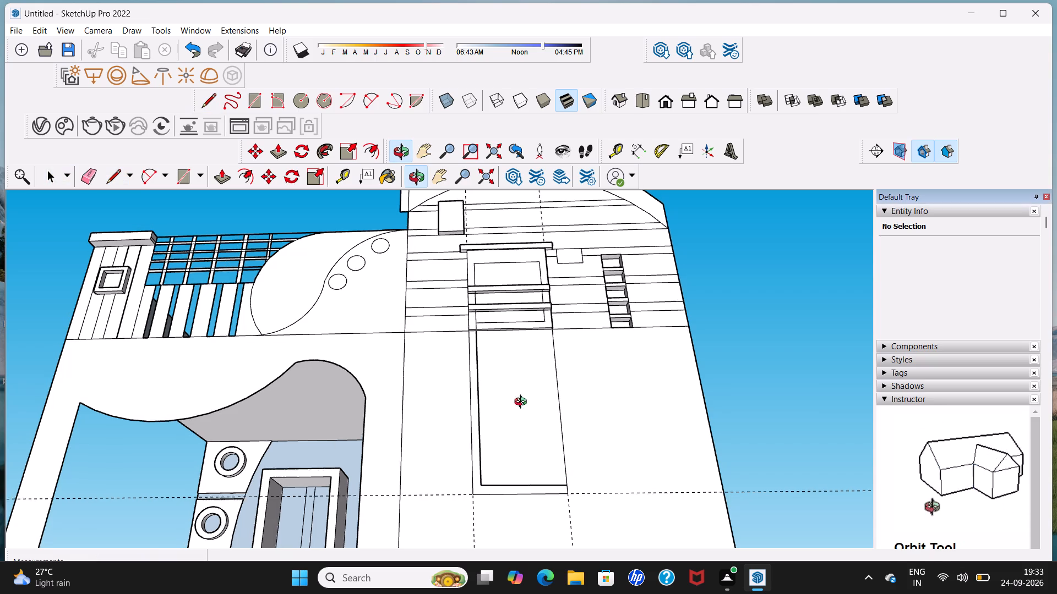
{"action": "middle_click_drag", "start_coordinate": [523, 403], "coordinate": [389, 383]}
{"action": "scroll", "coordinate": [421, 356], "scroll_direction": "up", "scroll_amount": 5}
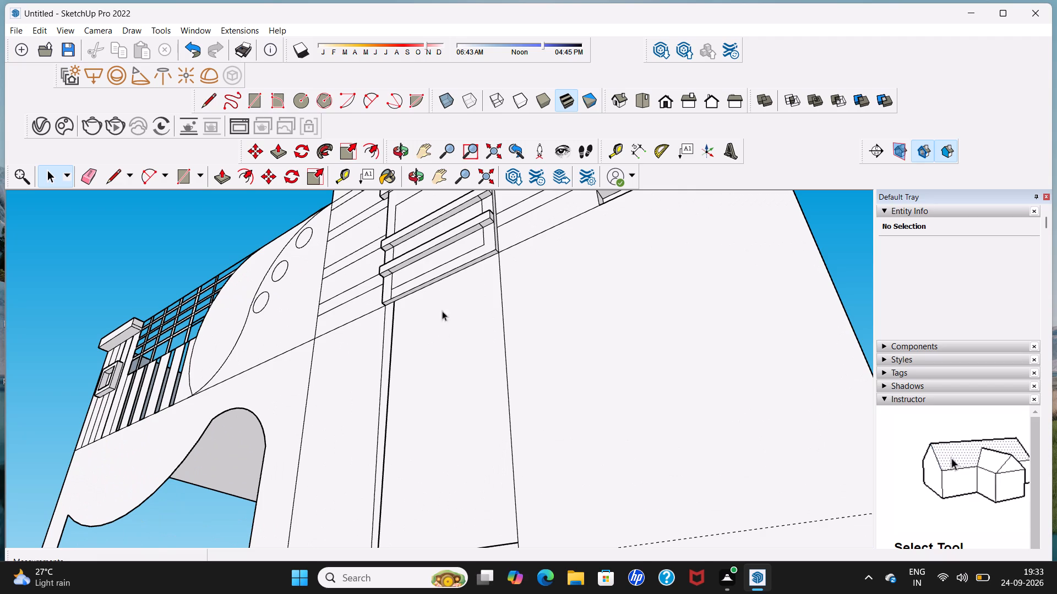
{"action": "left_click", "coordinate": [205, 104]}
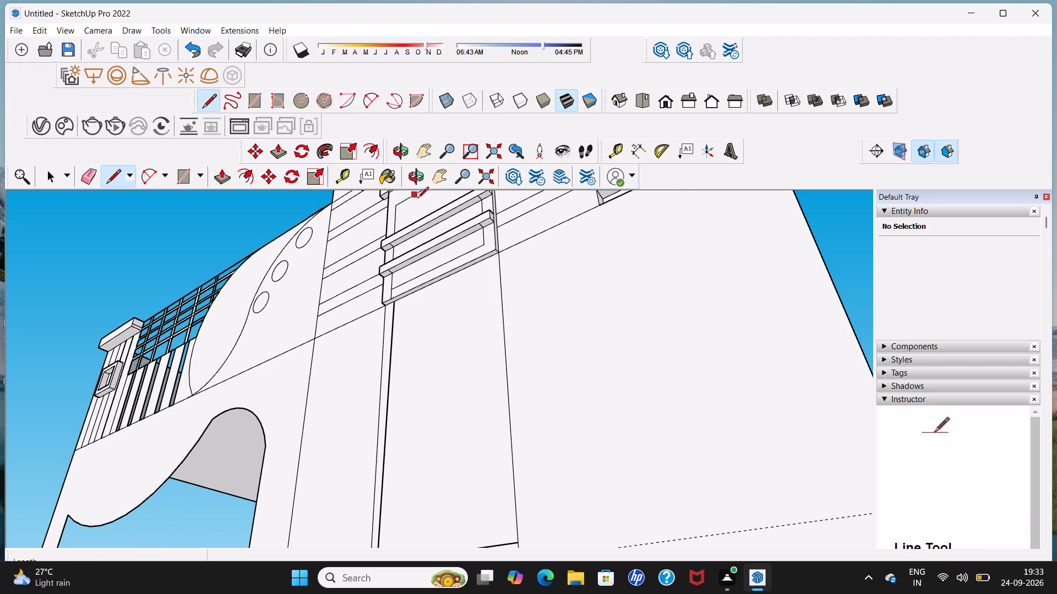
{"action": "scroll", "coordinate": [498, 241], "scroll_direction": "up", "scroll_amount": 3}
{"action": "left_click", "coordinate": [484, 244]}
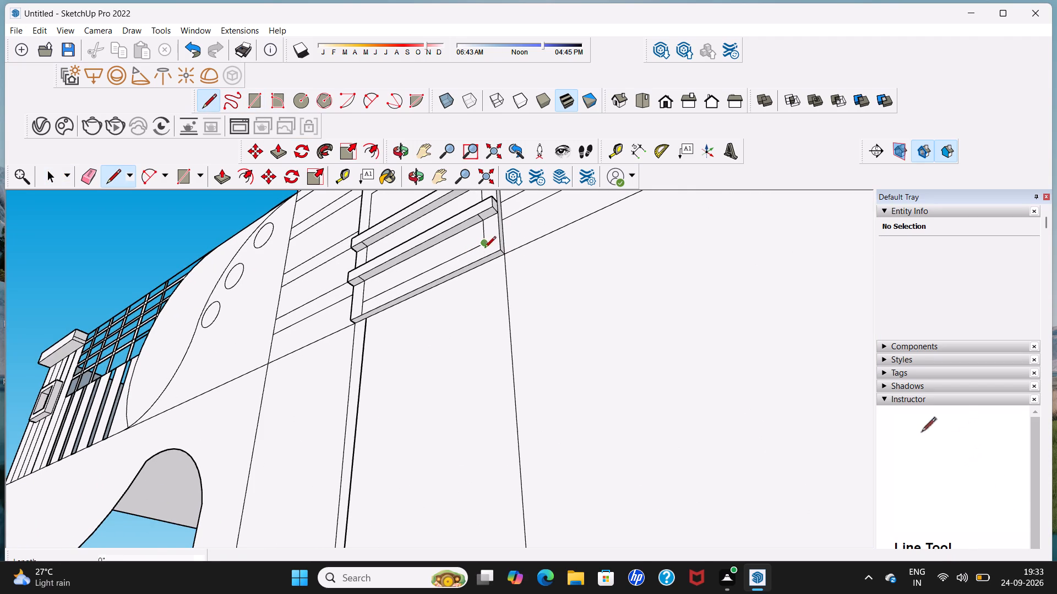
{"action": "left_click", "coordinate": [484, 254]}
{"action": "scroll", "coordinate": [492, 261], "scroll_direction": "up", "scroll_amount": 6}
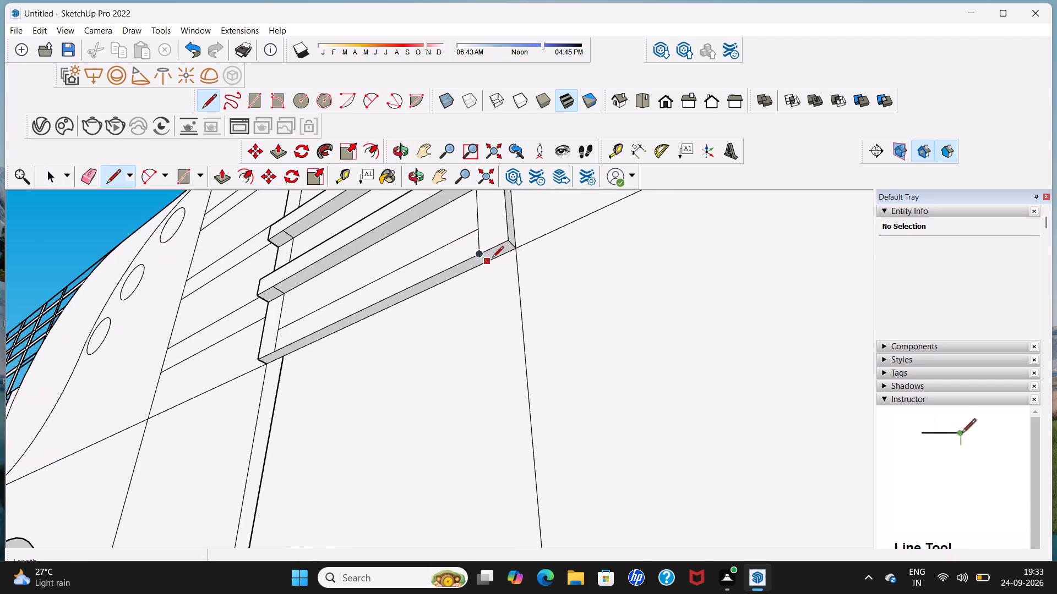
{"action": "scroll", "coordinate": [492, 264], "scroll_direction": "up", "scroll_amount": 4}
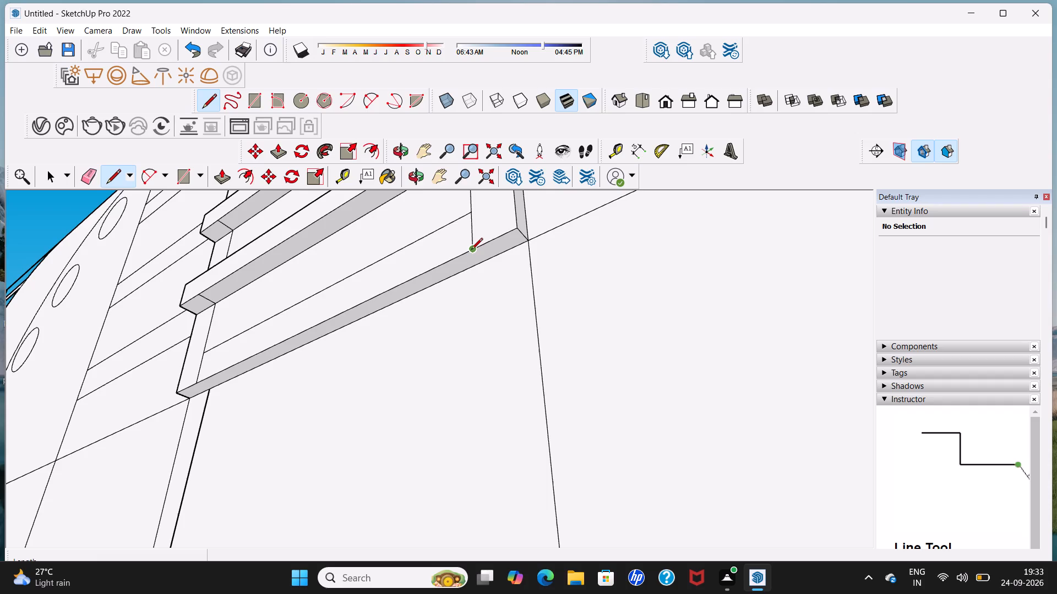
{"action": "left_click", "coordinate": [473, 251]}
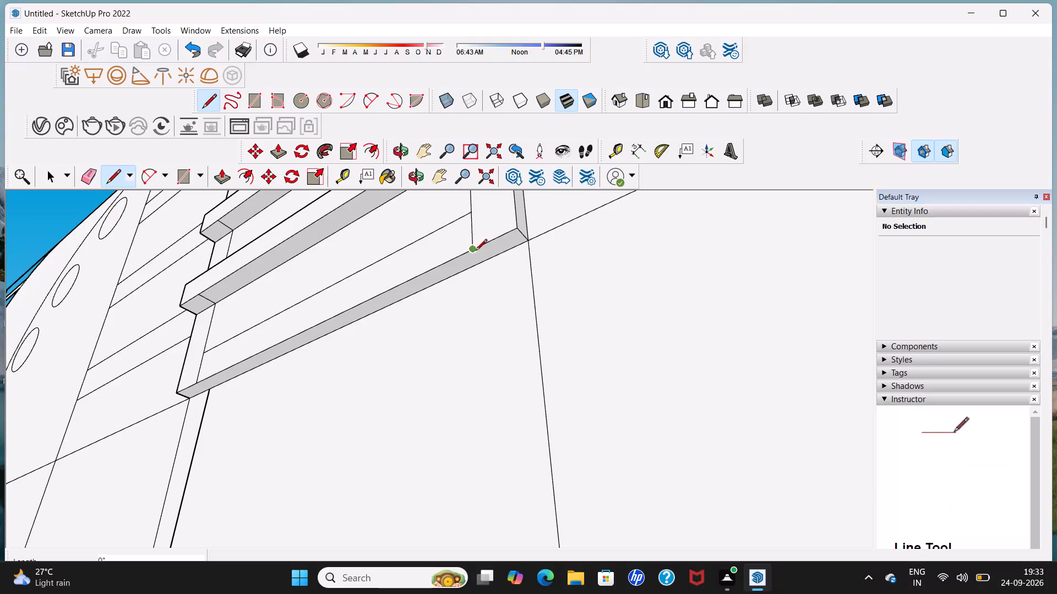
{"action": "left_click", "coordinate": [484, 260]}
{"action": "left_click_drag", "start_coordinate": [484, 262], "coordinate": [484, 280]}
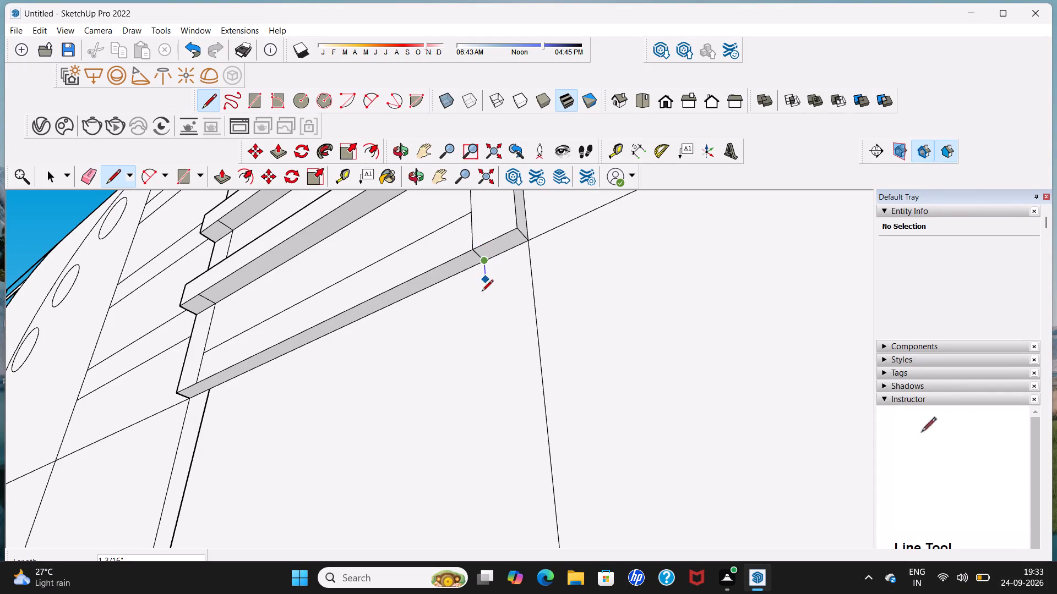
Draw the second inner vertical line about 4' 5 1/2" down the wall to the inner horizontal line.
{"action": "scroll", "coordinate": [483, 319], "scroll_direction": "down", "scroll_amount": 15}
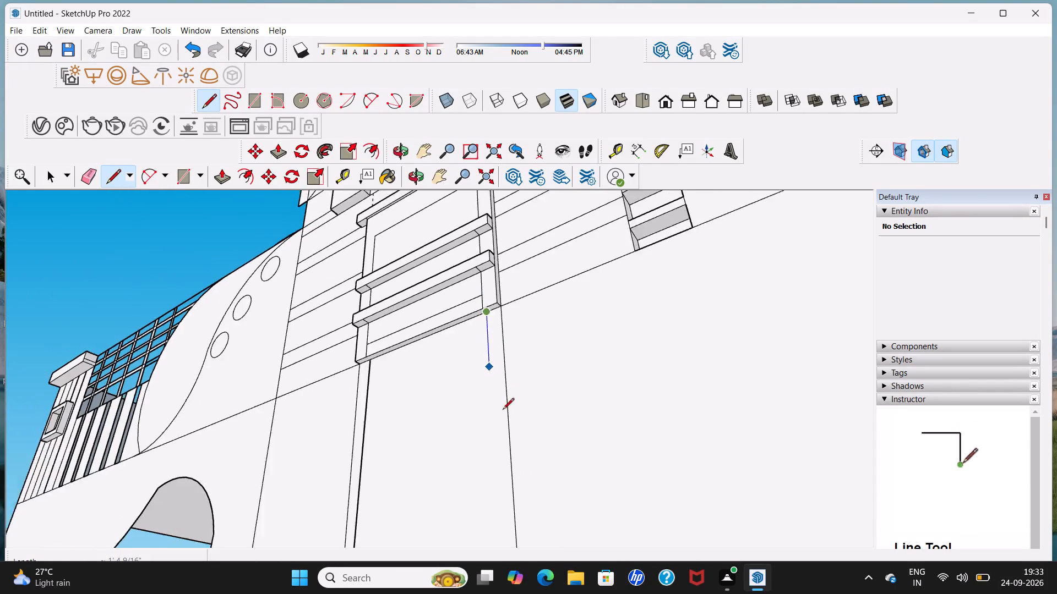
{"action": "scroll", "coordinate": [503, 410], "scroll_direction": "down", "scroll_amount": 14}
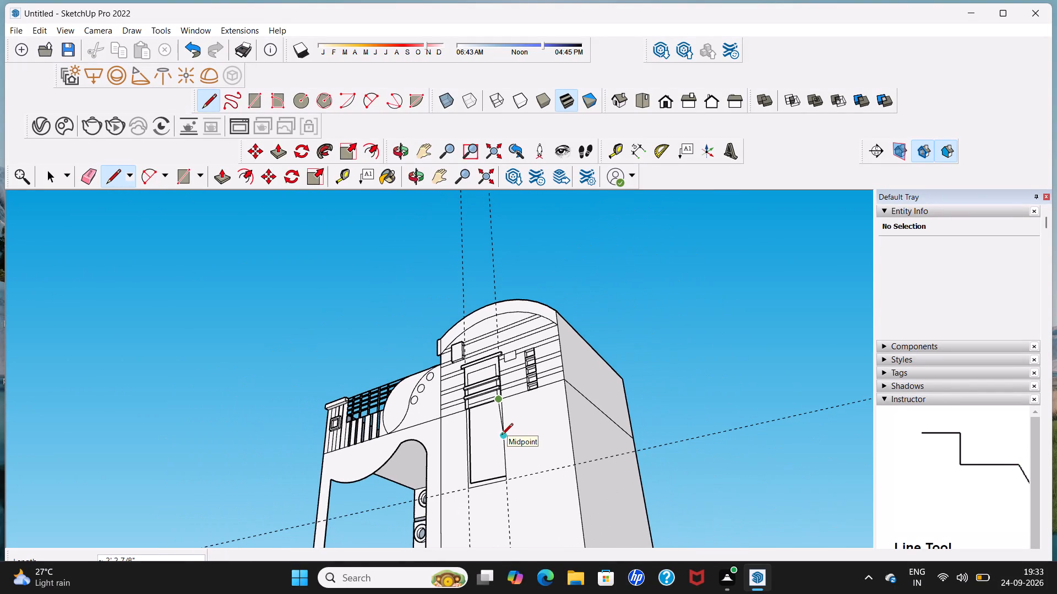
{"action": "middle_click_drag", "start_coordinate": [502, 436], "coordinate": [486, 388], "text": "shift"}
{"action": "middle_click_drag", "start_coordinate": [482, 391], "coordinate": [552, 392]}
{"action": "scroll", "coordinate": [531, 426], "scroll_direction": "up", "scroll_amount": 5}
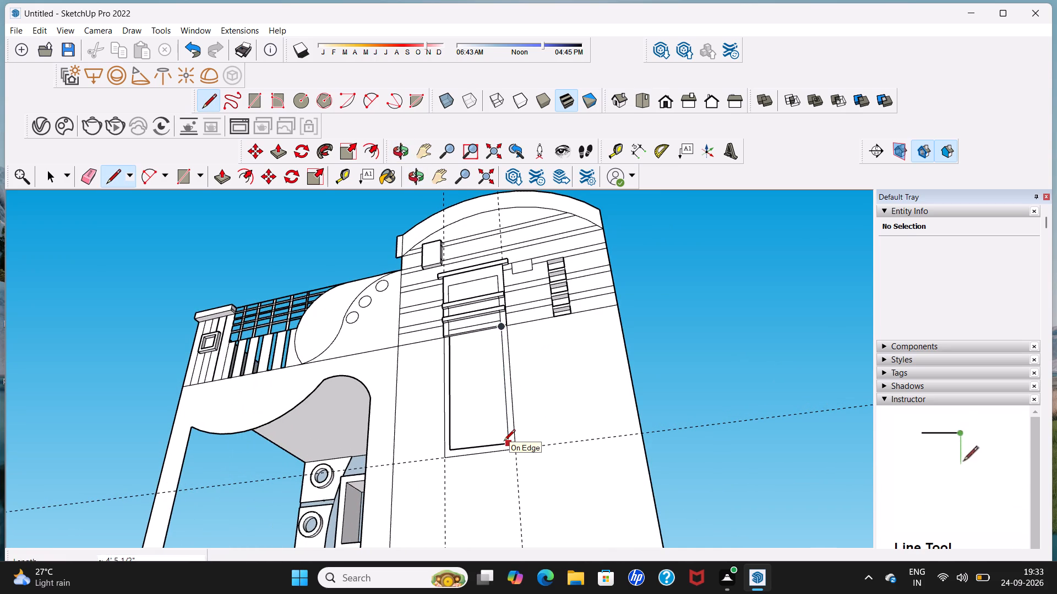
{"action": "left_click", "coordinate": [504, 442]}
{"action": "key", "text": "space"}
Erase the leftover line stub between the inner frame's bottom corner and the panel's outer outline.
{"action": "scroll", "coordinate": [505, 431], "scroll_direction": "up", "scroll_amount": 1}
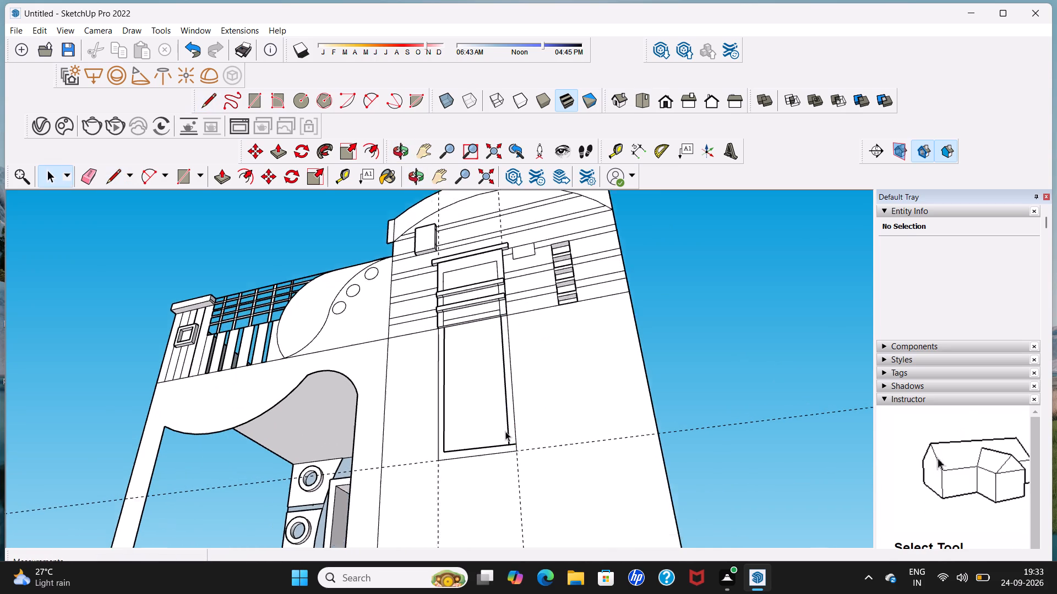
{"action": "scroll", "coordinate": [505, 431], "scroll_direction": "up", "scroll_amount": 4}
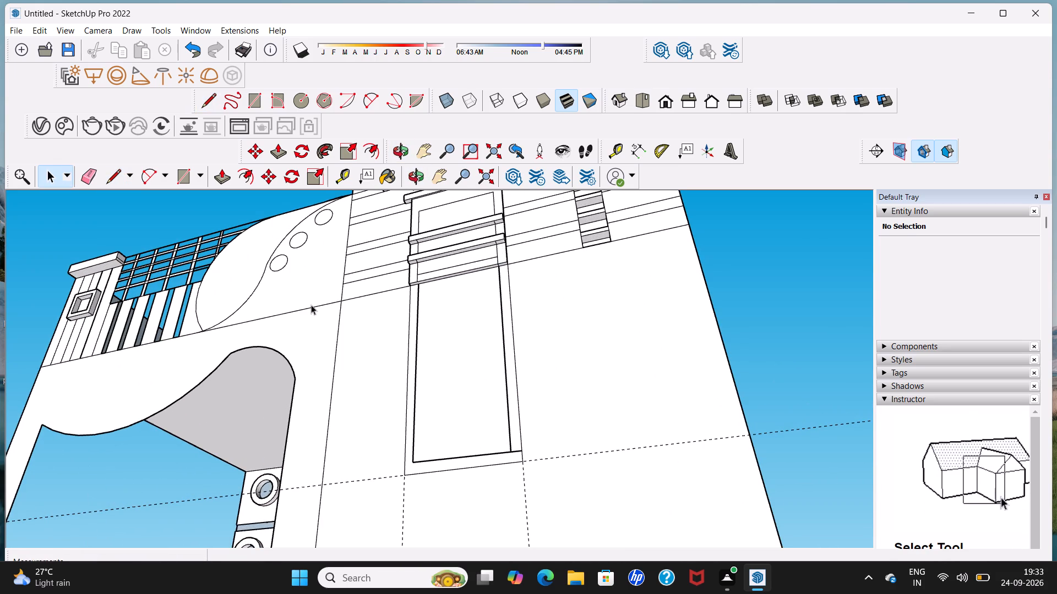
{"action": "left_click", "coordinate": [88, 177]}
{"action": "scroll", "coordinate": [587, 408], "scroll_direction": "up", "scroll_amount": 4}
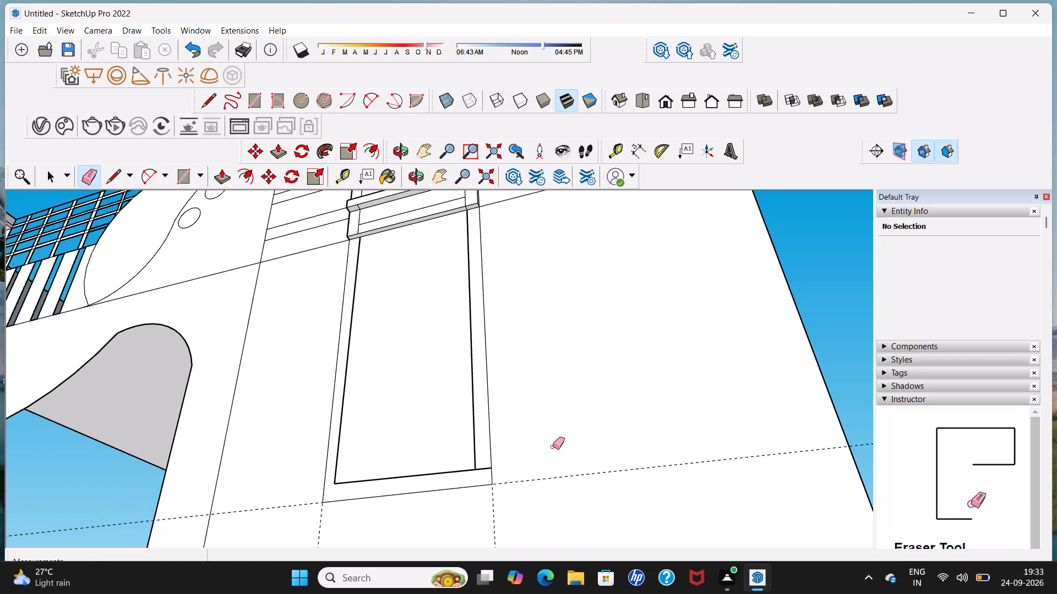
{"action": "left_click", "coordinate": [482, 469]}
{"action": "key", "text": "space"}
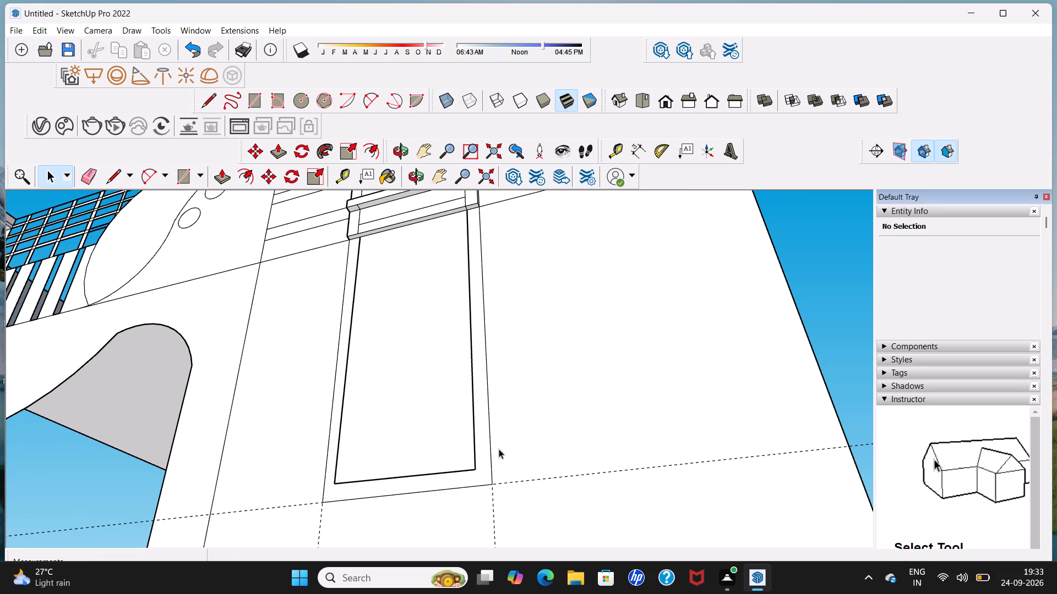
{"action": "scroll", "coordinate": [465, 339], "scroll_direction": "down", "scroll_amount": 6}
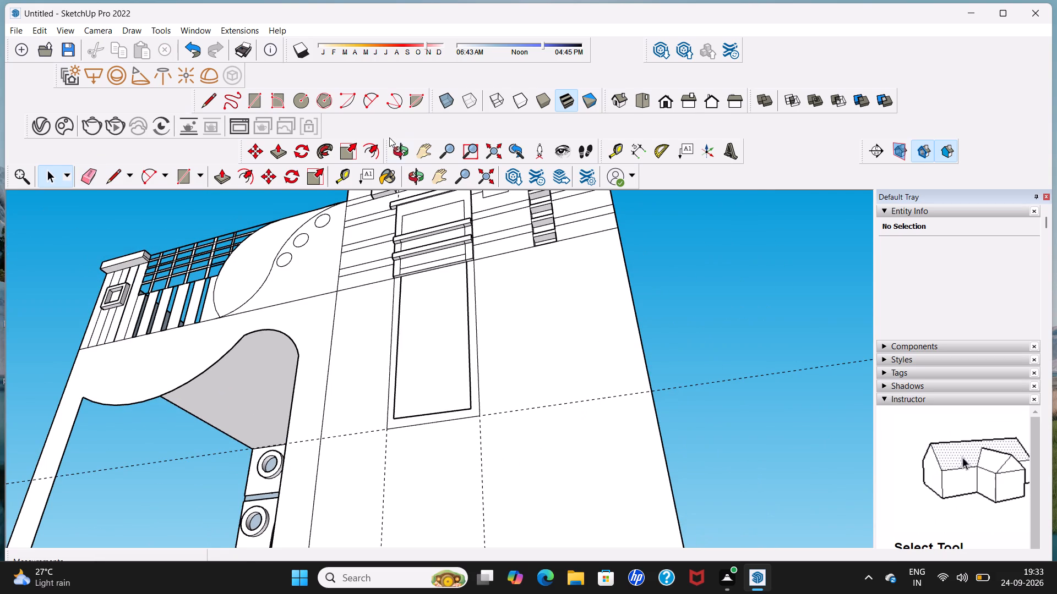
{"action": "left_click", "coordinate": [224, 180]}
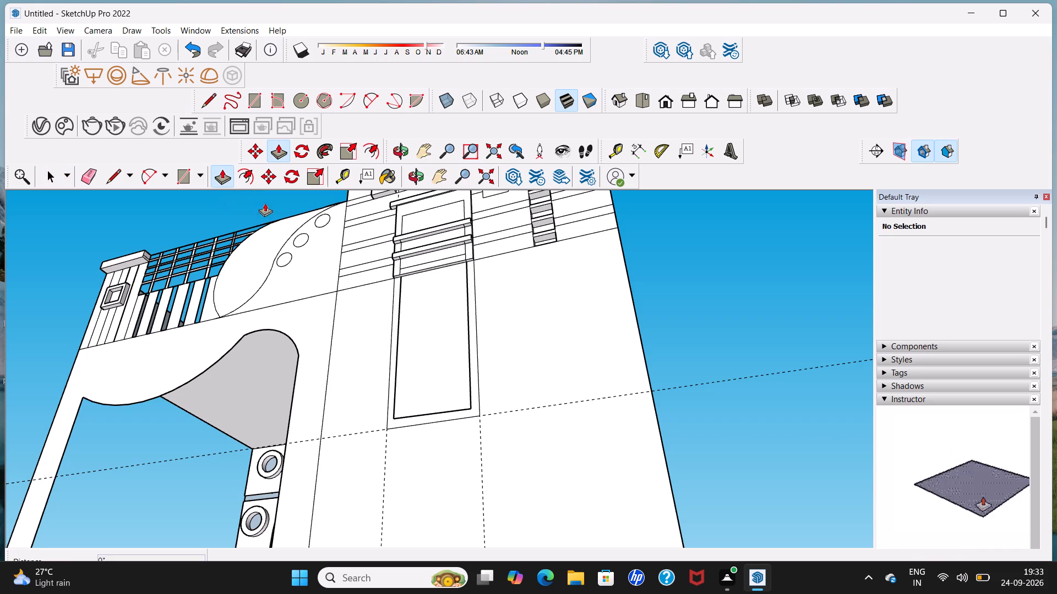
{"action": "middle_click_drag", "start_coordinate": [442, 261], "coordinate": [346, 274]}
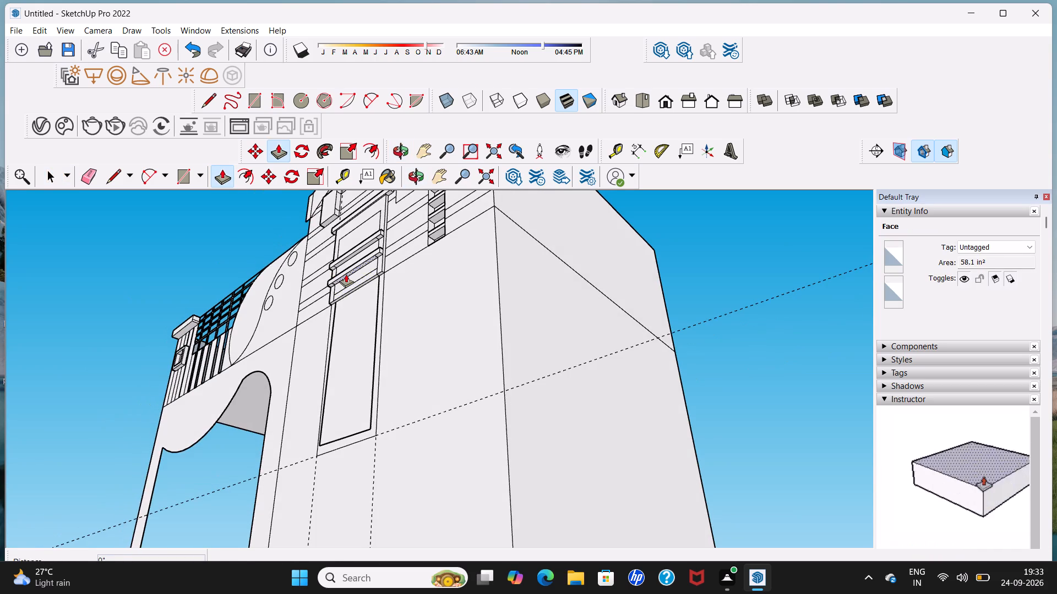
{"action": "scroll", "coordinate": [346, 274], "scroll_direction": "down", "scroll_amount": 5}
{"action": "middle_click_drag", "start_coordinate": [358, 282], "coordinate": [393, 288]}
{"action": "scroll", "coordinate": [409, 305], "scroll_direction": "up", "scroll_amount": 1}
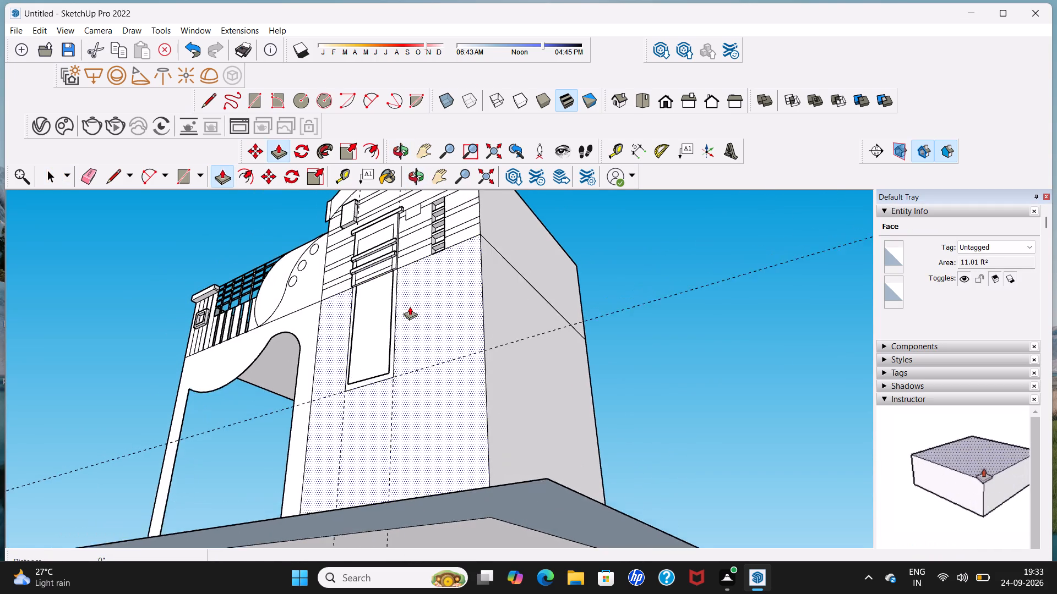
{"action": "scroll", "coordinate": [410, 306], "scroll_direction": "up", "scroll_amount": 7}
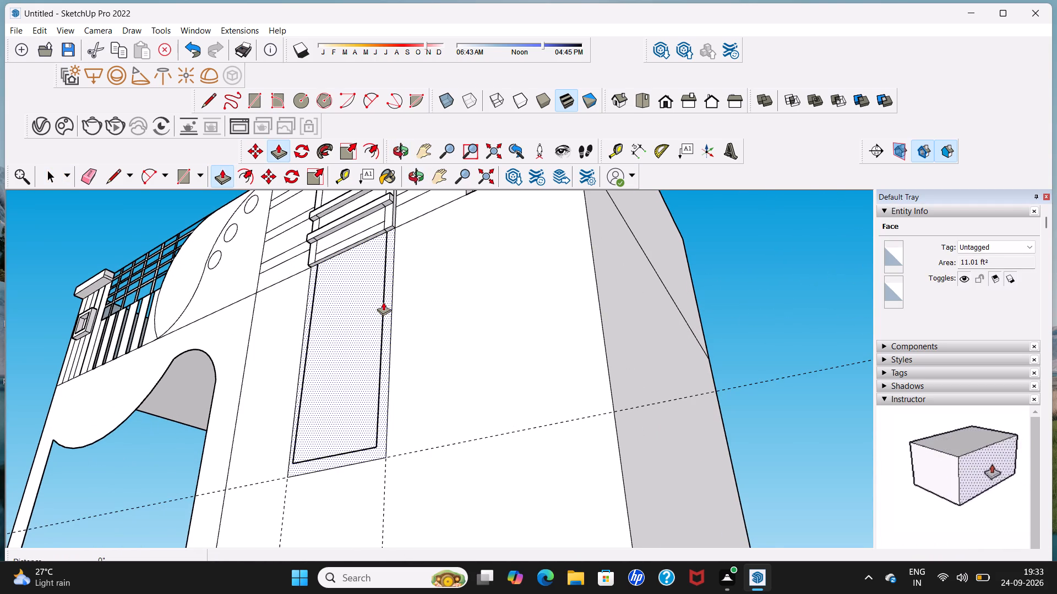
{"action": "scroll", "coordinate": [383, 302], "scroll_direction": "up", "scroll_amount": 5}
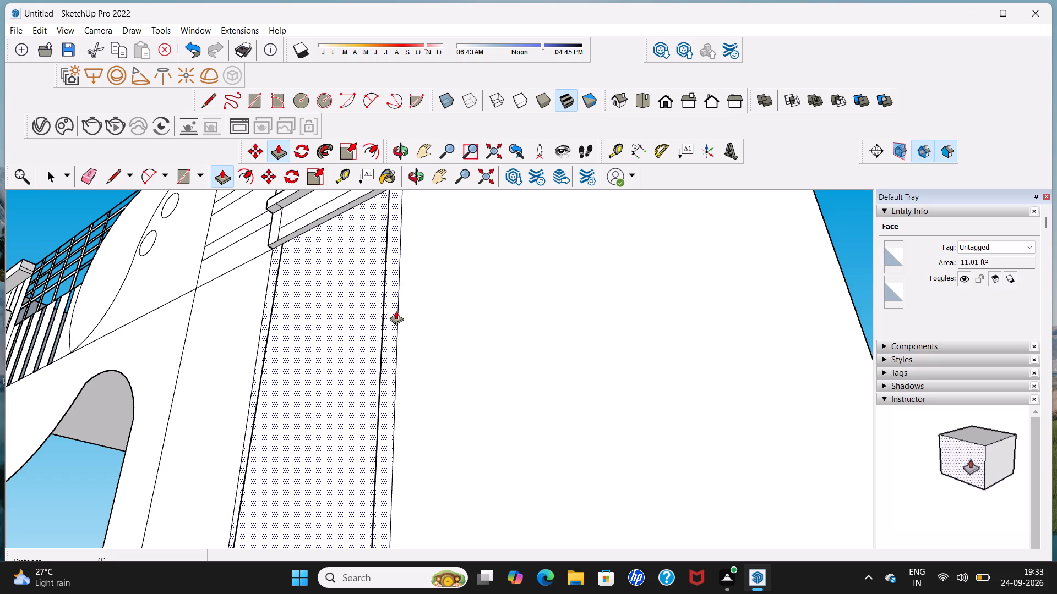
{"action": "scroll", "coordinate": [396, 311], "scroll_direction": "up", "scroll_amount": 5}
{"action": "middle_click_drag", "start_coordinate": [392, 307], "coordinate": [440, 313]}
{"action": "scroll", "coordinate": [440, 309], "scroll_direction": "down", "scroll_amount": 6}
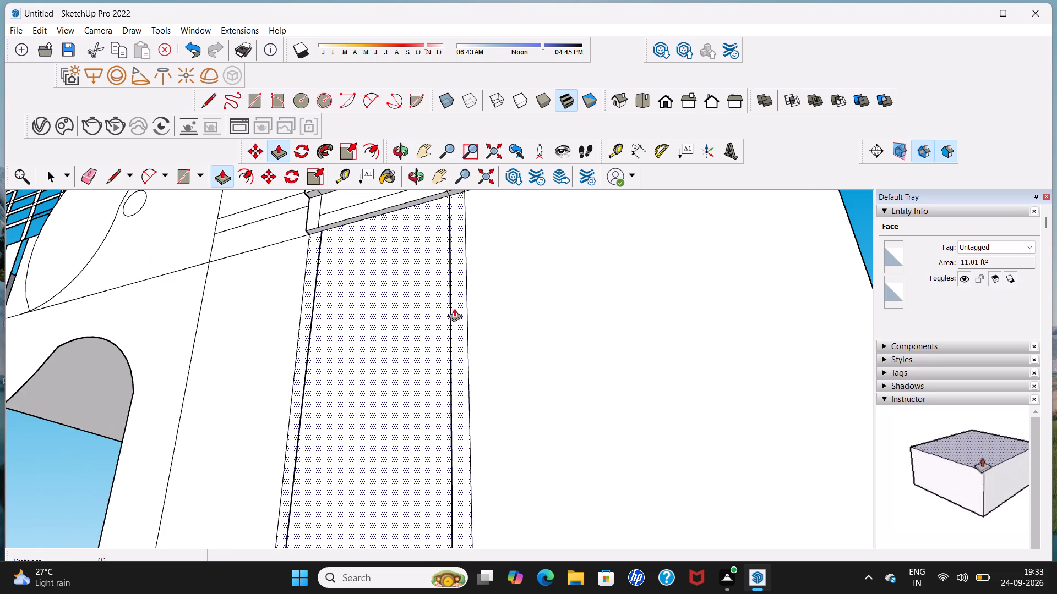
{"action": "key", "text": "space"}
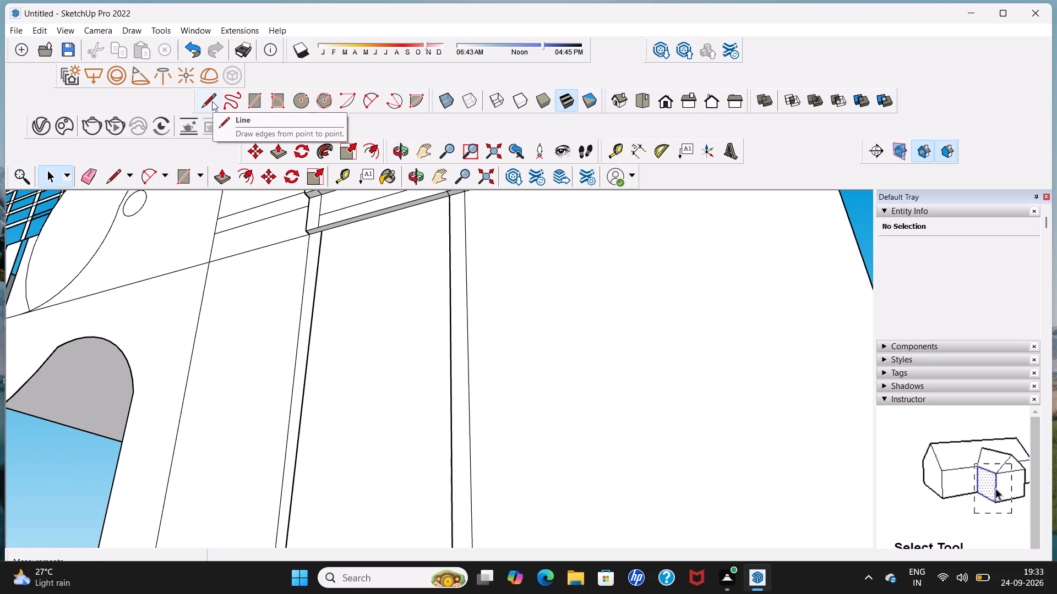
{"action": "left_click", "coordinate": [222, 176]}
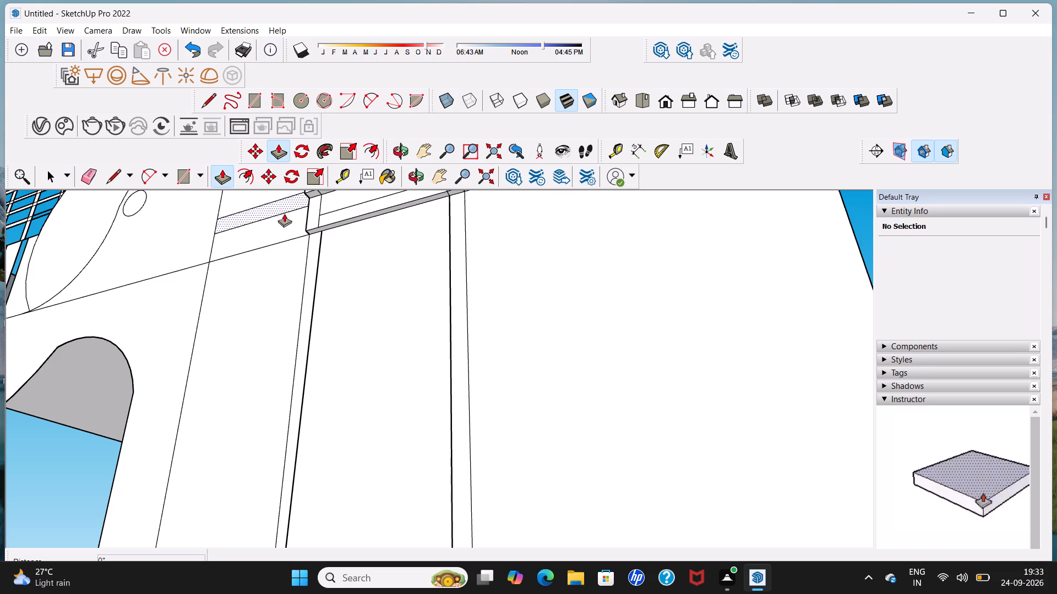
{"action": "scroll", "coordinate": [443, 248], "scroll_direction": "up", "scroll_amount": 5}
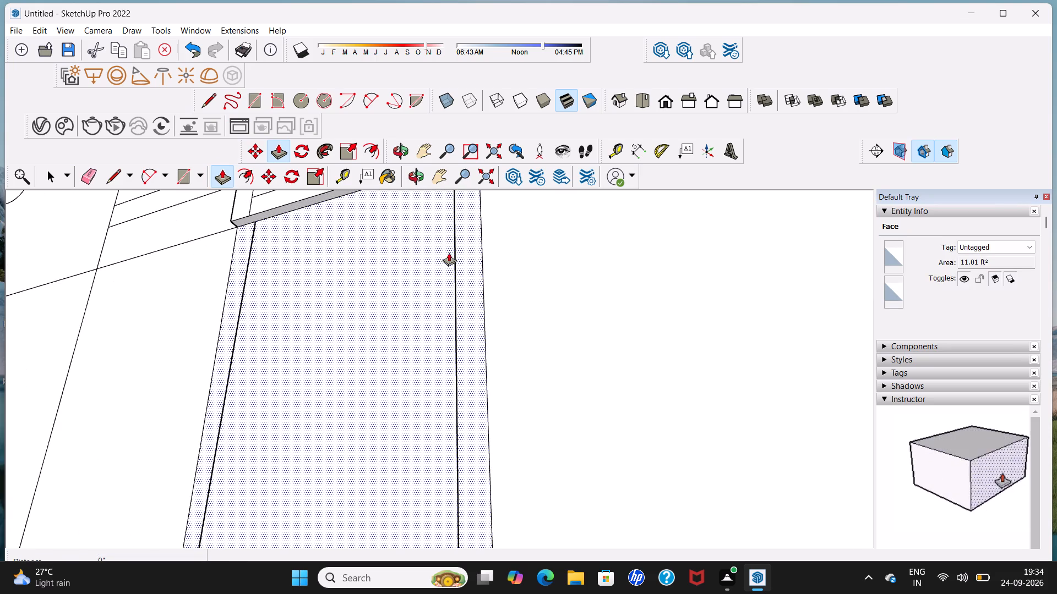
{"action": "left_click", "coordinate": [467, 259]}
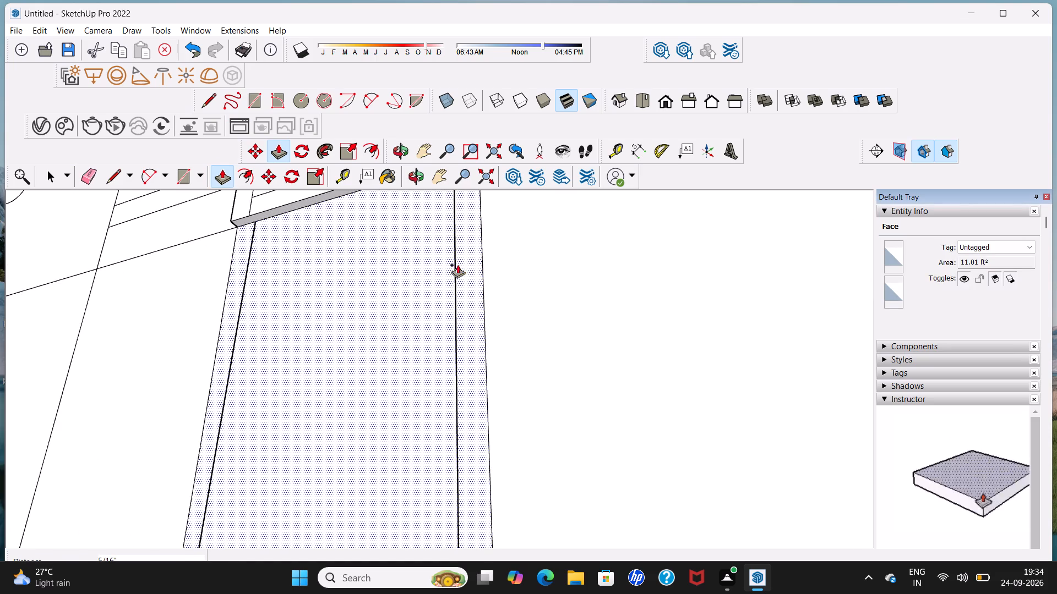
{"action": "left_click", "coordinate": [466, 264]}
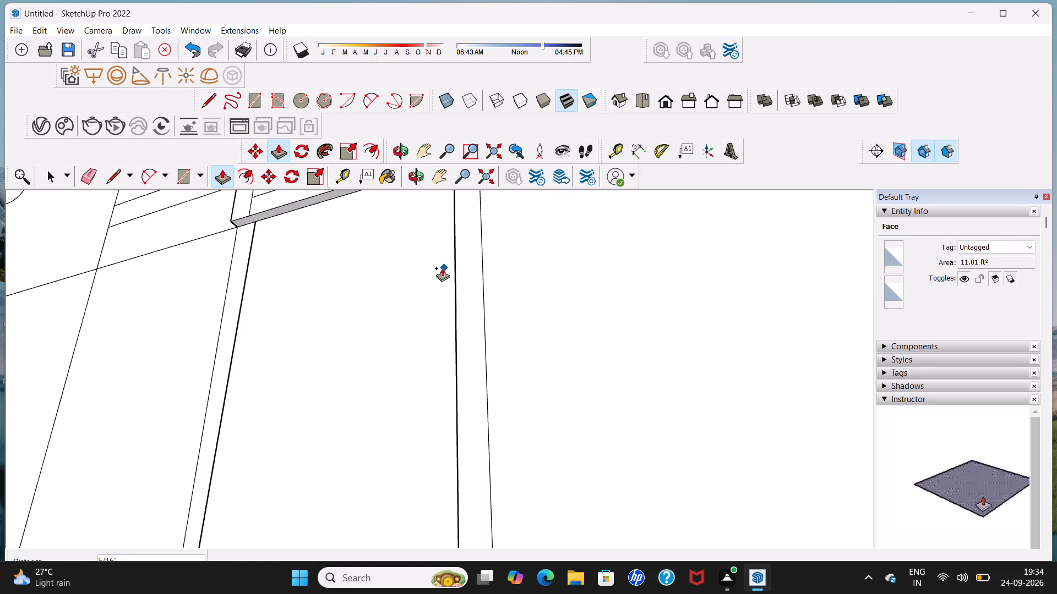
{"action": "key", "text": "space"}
Pull the panel face below the upper-floor window out about 1 1/16", level with the window frame.
{"action": "scroll", "coordinate": [448, 262], "scroll_direction": "down", "scroll_amount": 7}
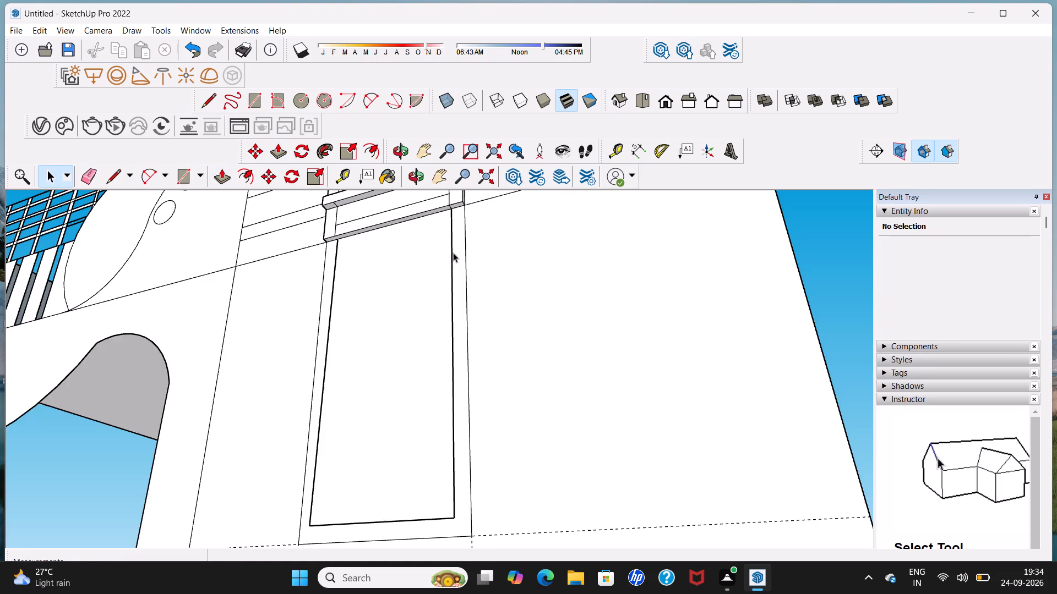
{"action": "scroll", "coordinate": [453, 252], "scroll_direction": "down", "scroll_amount": 7}
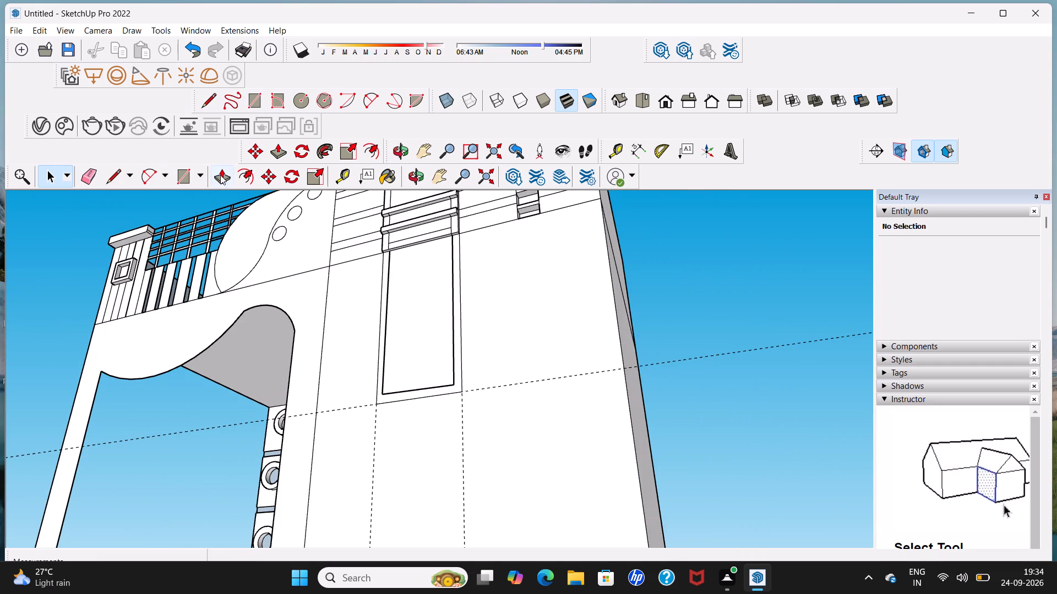
{"action": "left_click", "coordinate": [220, 175]}
{"action": "scroll", "coordinate": [333, 277], "scroll_direction": "down", "scroll_amount": 1}
{"action": "scroll", "coordinate": [339, 281], "scroll_direction": "up", "scroll_amount": 5}
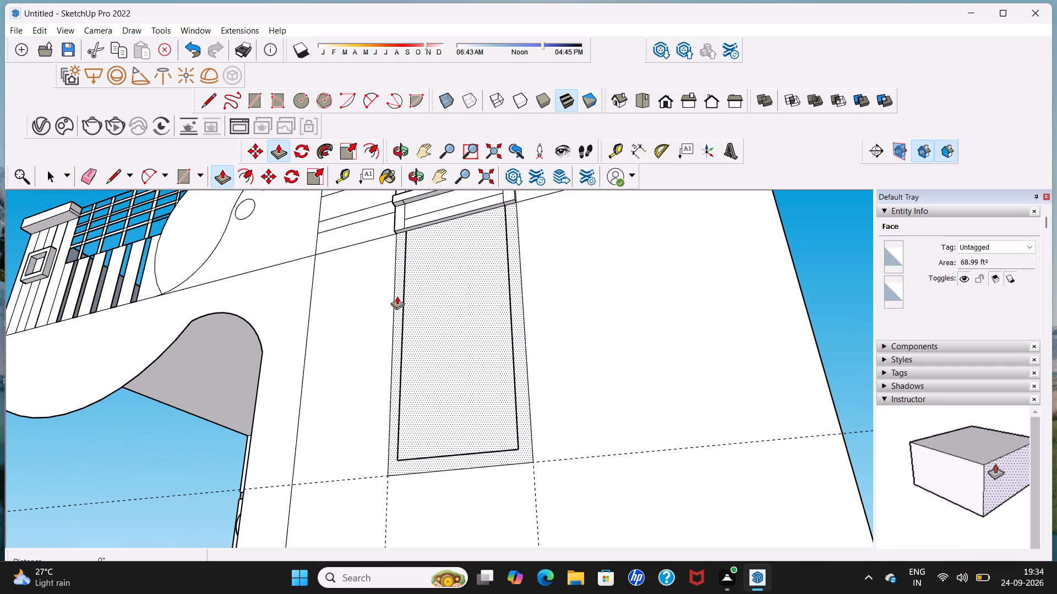
{"action": "left_click", "coordinate": [397, 296]}
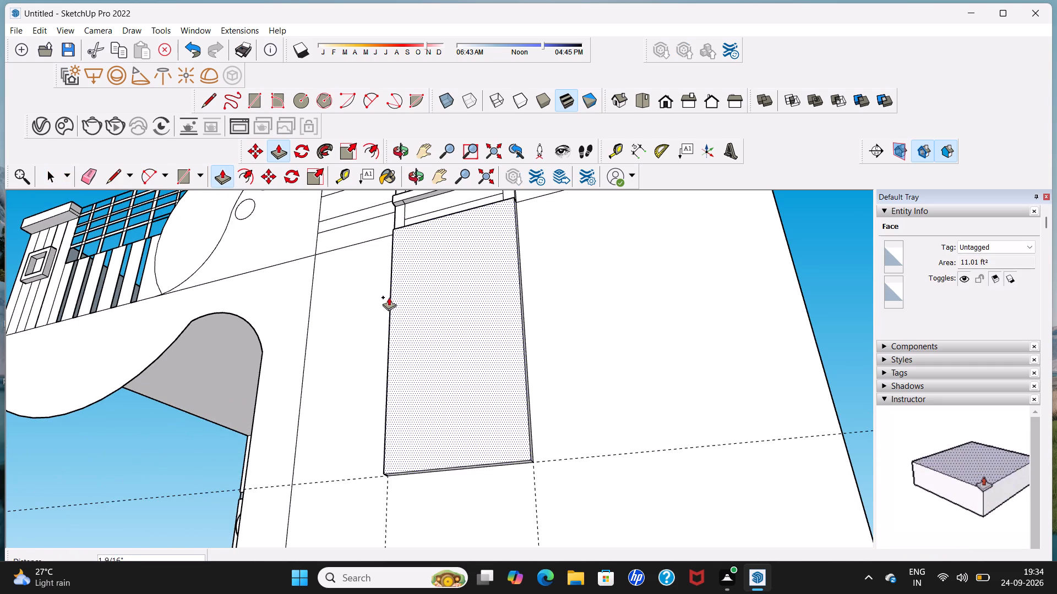
{"action": "middle_click_drag", "start_coordinate": [442, 226], "coordinate": [261, 321]}
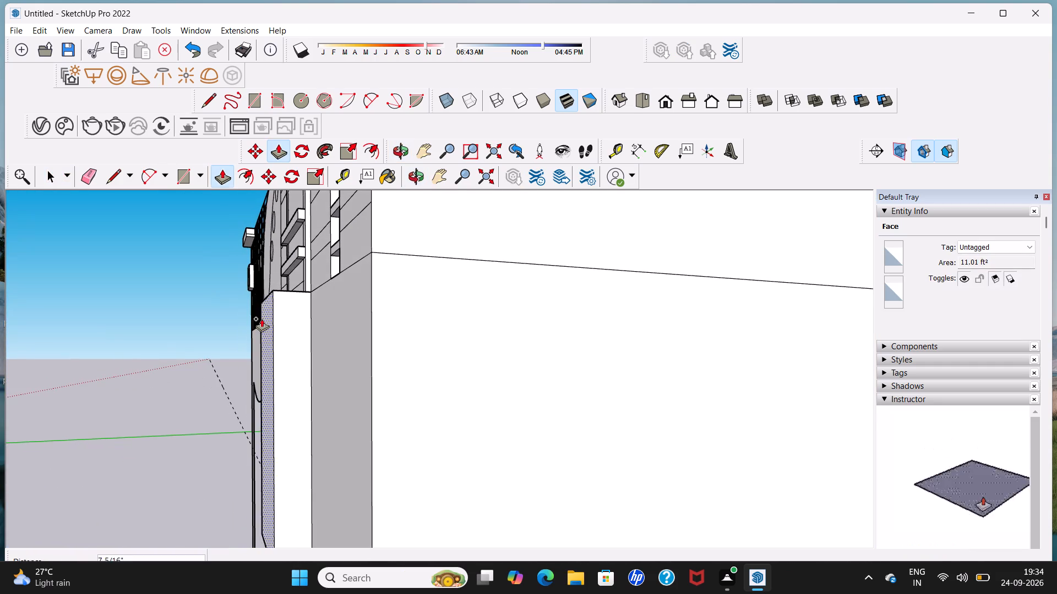
{"action": "left_click", "coordinate": [304, 286]}
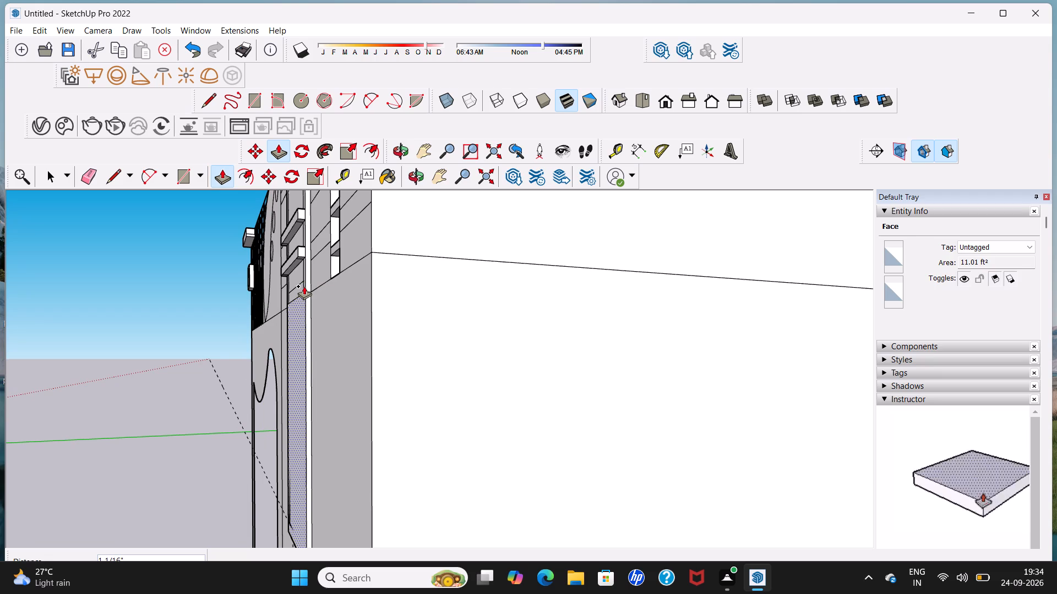
Redraw the inner frame lines on the raised panel: about 4' 5 1/2" down, 1' 11 11/16" across, and 4' 7 15/16" back up.
{"action": "key", "text": "space"}
{"action": "middle_click_drag", "start_coordinate": [284, 291], "coordinate": [397, 286]}
{"action": "scroll", "coordinate": [398, 285], "scroll_direction": "down", "scroll_amount": 2}
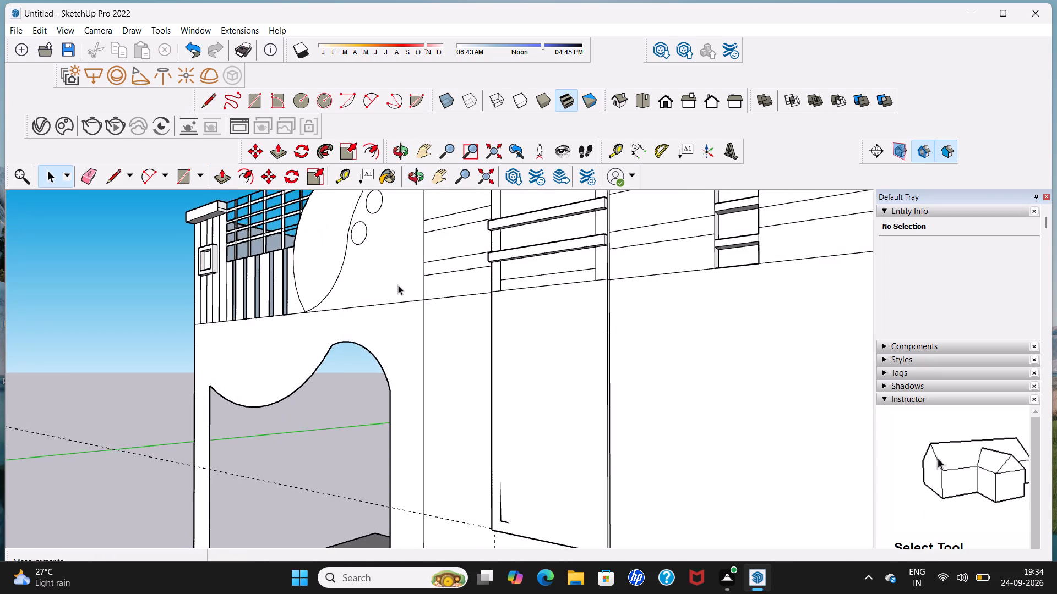
{"action": "scroll", "coordinate": [398, 285], "scroll_direction": "down", "scroll_amount": 3}
{"action": "middle_click_drag", "start_coordinate": [401, 293], "coordinate": [563, 299]}
{"action": "scroll", "coordinate": [610, 322], "scroll_direction": "up", "scroll_amount": 6}
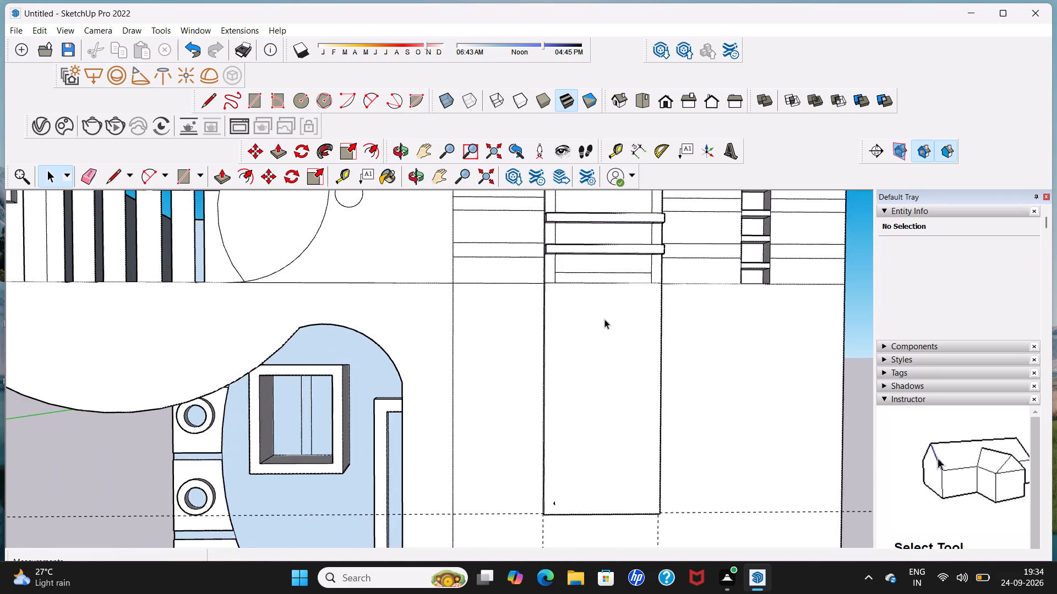
{"action": "scroll", "coordinate": [584, 316], "scroll_direction": "up", "scroll_amount": 5}
{"action": "scroll", "coordinate": [584, 316], "scroll_direction": "down", "scroll_amount": 10}
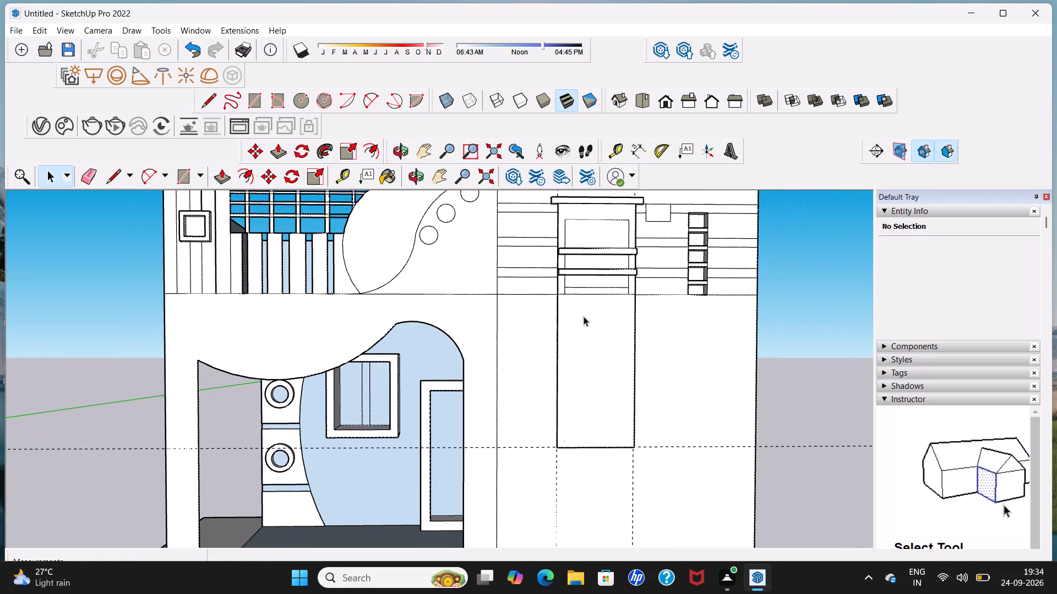
{"action": "middle_click_drag", "start_coordinate": [584, 316], "coordinate": [443, 307]}
{"action": "scroll", "coordinate": [443, 307], "scroll_direction": "up", "scroll_amount": 4}
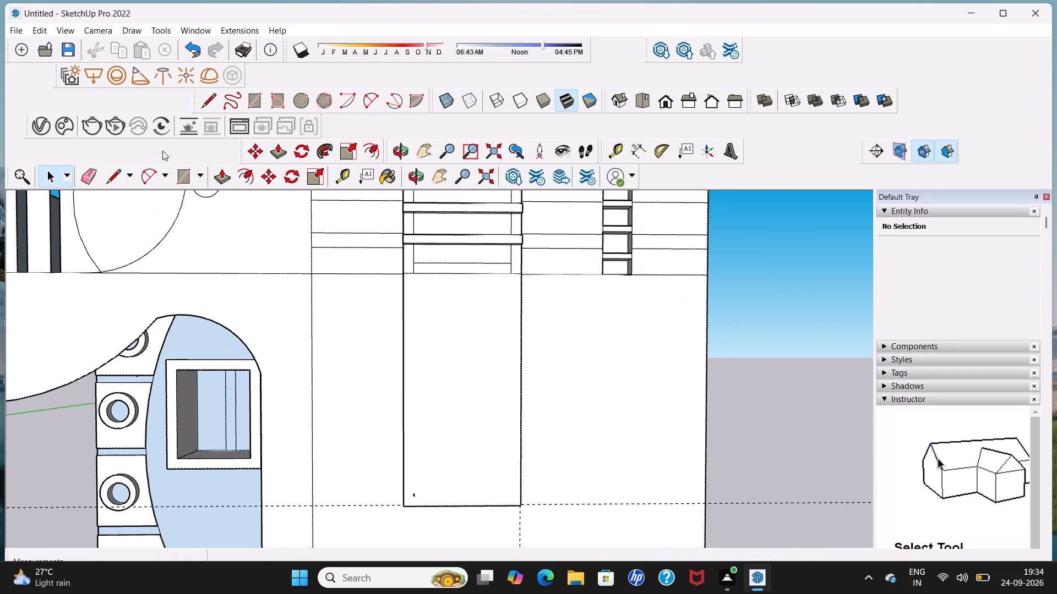
{"action": "left_click", "coordinate": [206, 102]}
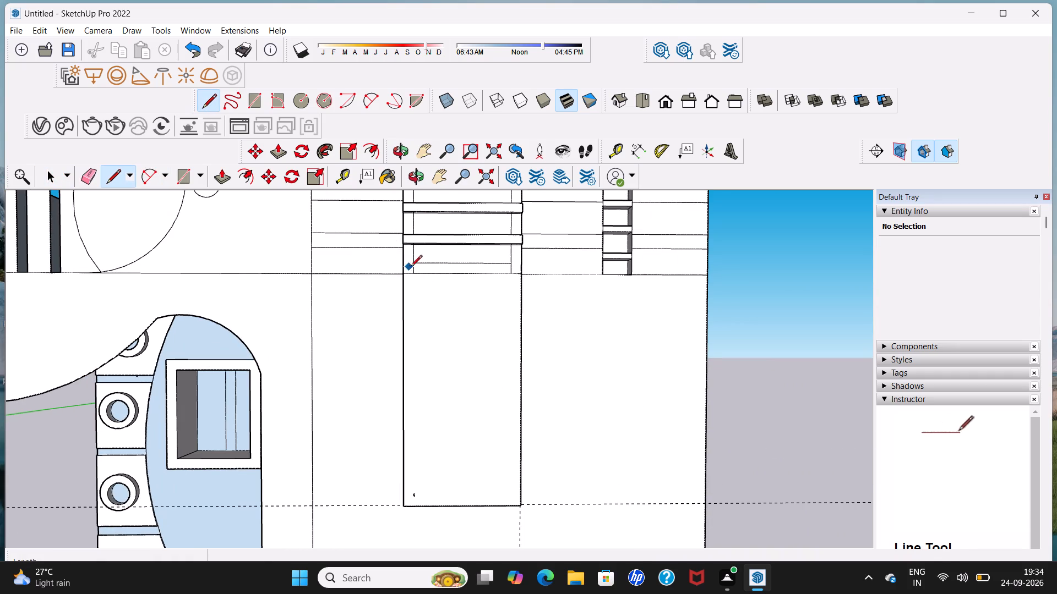
{"action": "left_click", "coordinate": [411, 277]}
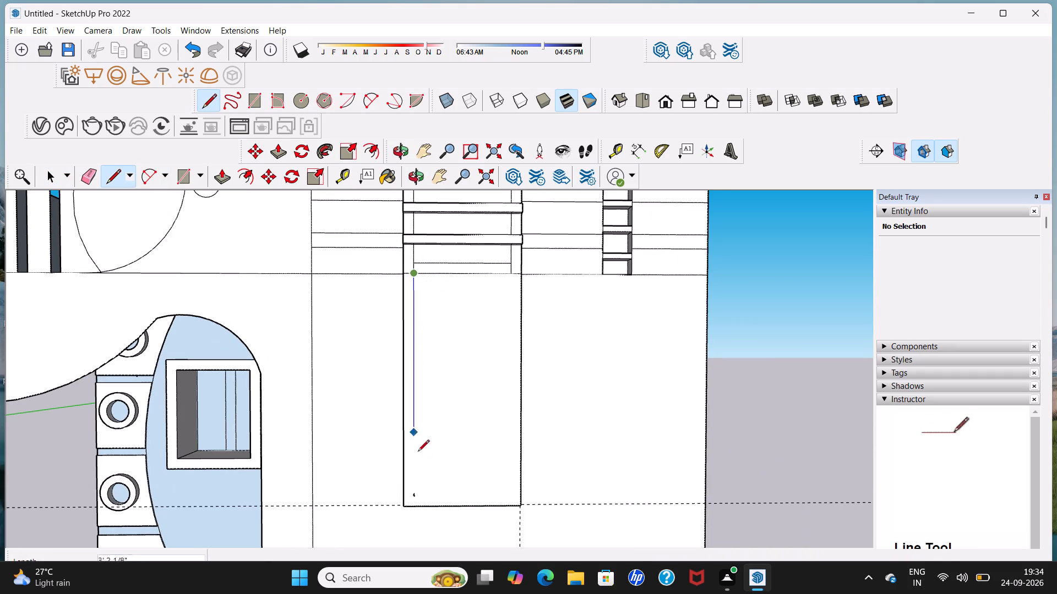
{"action": "left_click", "coordinate": [413, 494]}
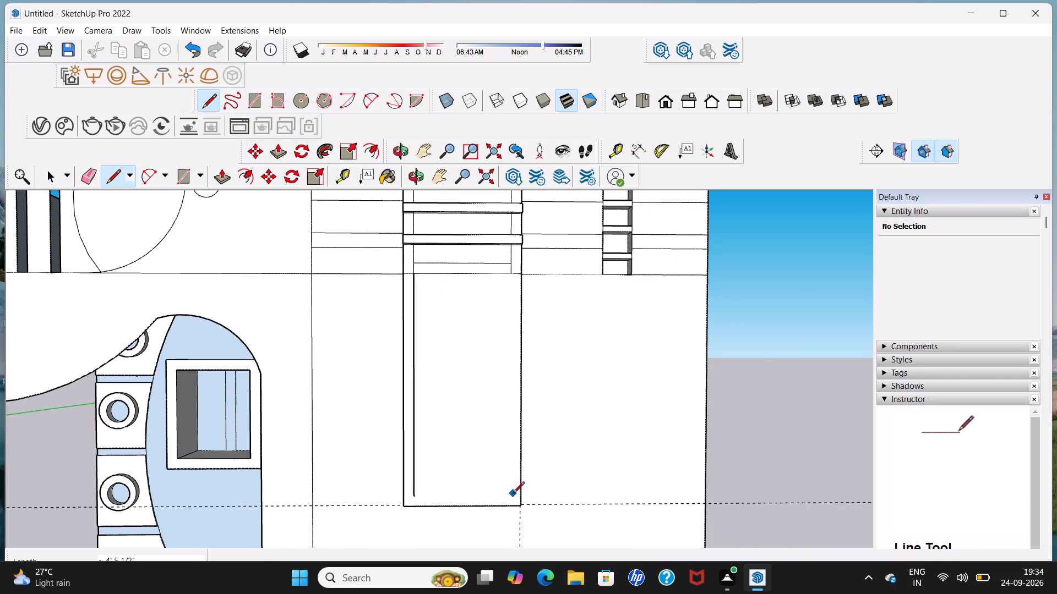
{"action": "left_click", "coordinate": [417, 494]}
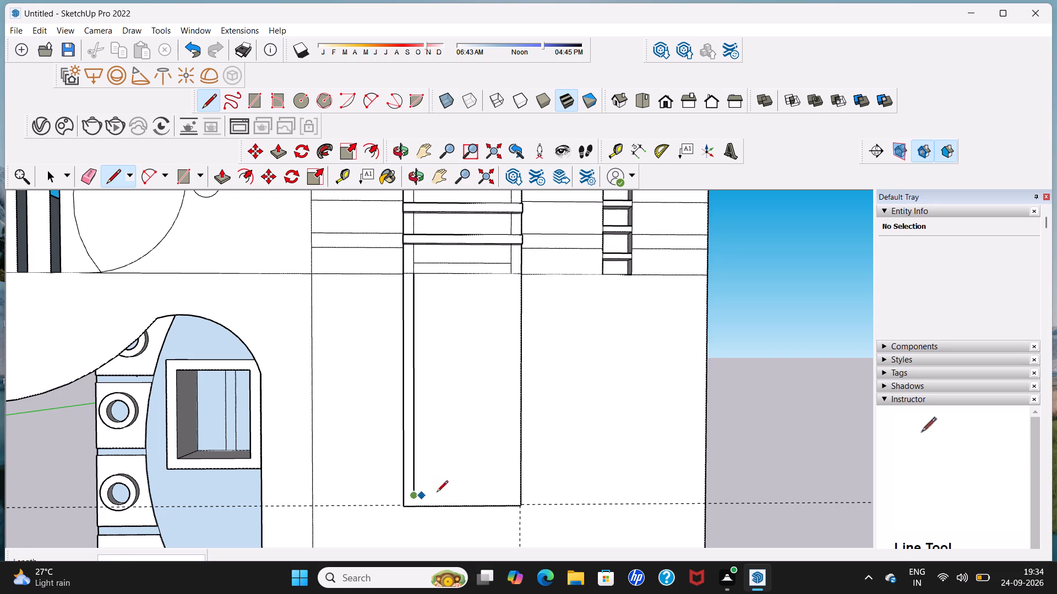
{"action": "left_click", "coordinate": [510, 497]}
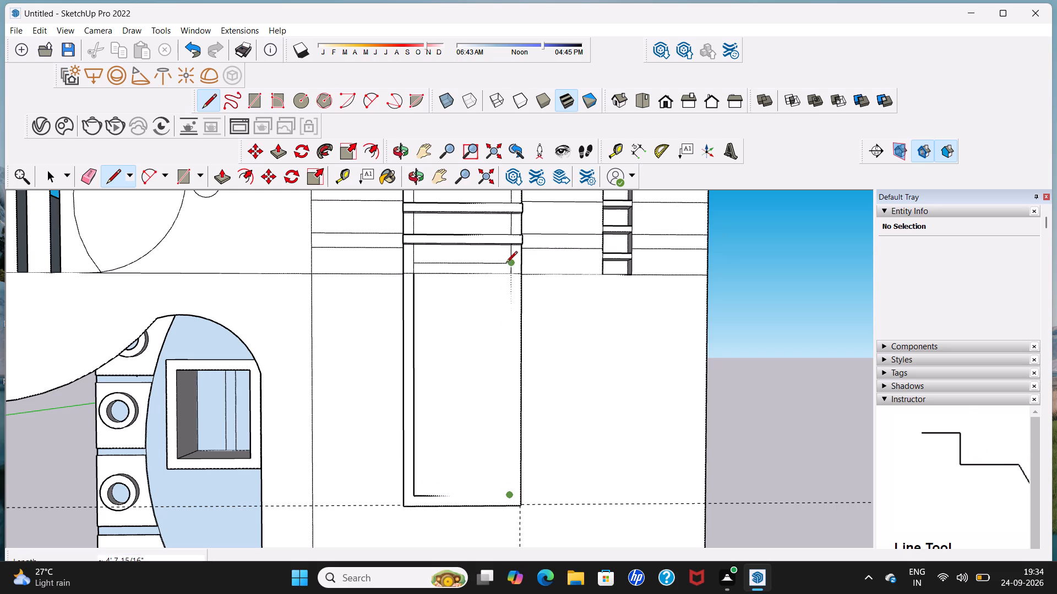
{"action": "left_click", "coordinate": [508, 260]}
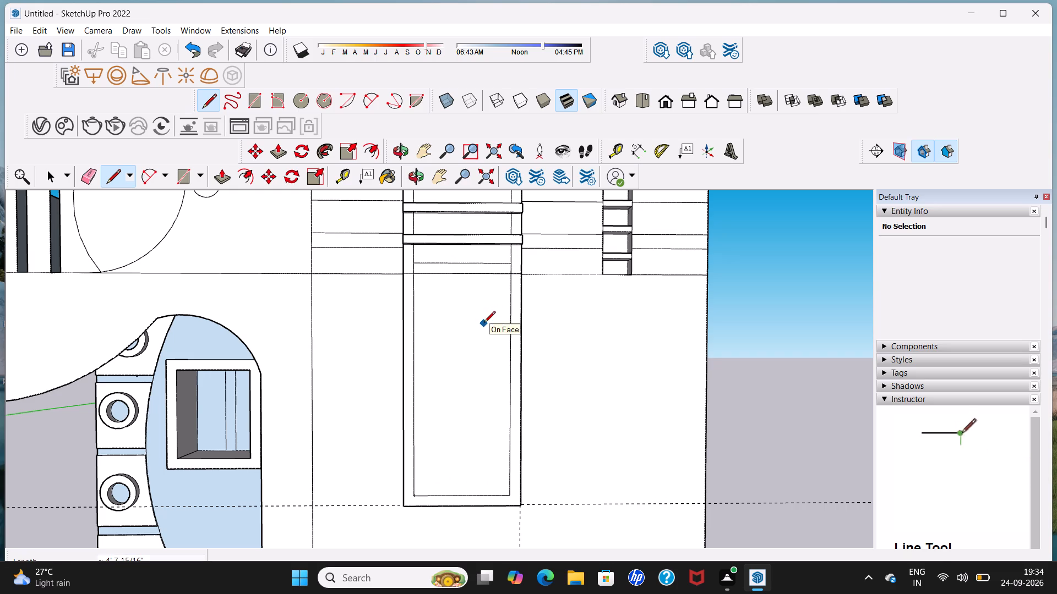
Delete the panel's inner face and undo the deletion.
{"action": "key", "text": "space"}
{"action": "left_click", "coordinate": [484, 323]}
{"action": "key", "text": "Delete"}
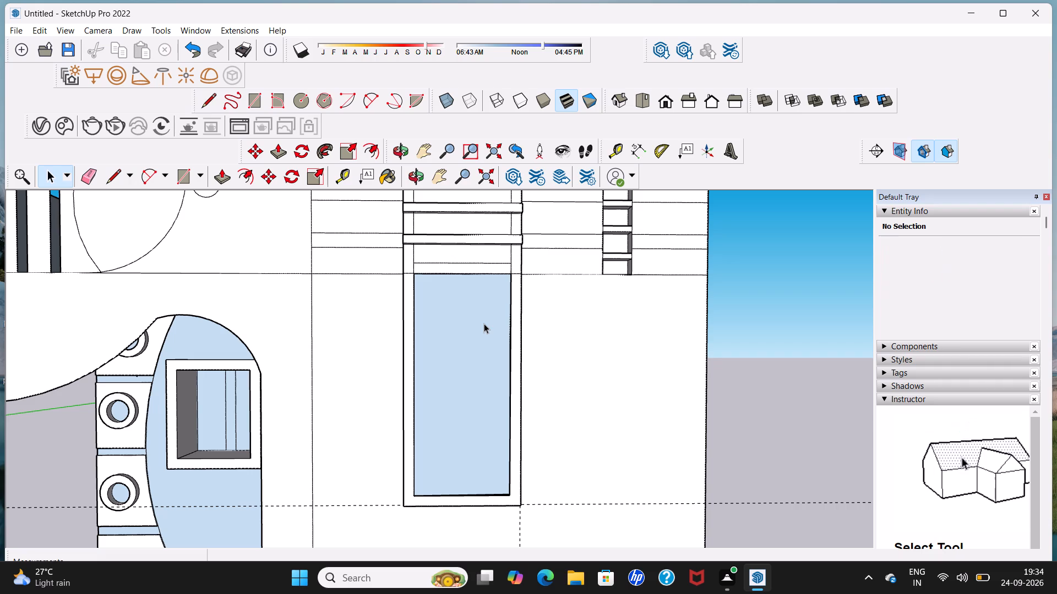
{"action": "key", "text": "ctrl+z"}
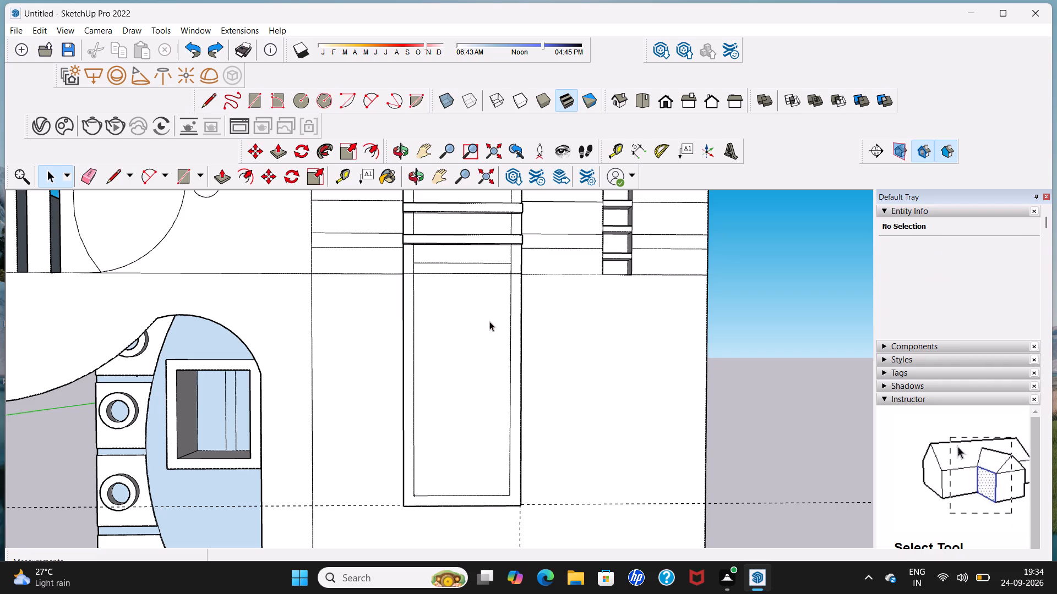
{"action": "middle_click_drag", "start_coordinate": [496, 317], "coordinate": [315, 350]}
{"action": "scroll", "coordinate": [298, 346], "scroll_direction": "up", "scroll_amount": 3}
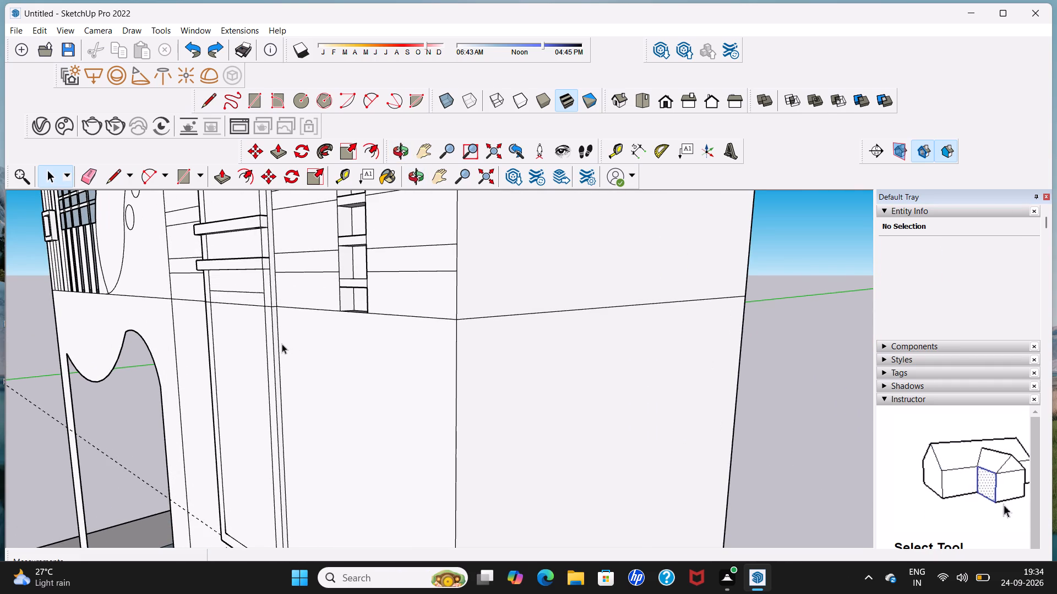
Delete the floor-line segment that crosses the raised panel's inner face below the upper-floor window.
{"action": "scroll", "coordinate": [282, 344], "scroll_direction": "down", "scroll_amount": 4}
{"action": "middle_click_drag", "start_coordinate": [282, 344], "coordinate": [257, 351]}
{"action": "scroll", "coordinate": [255, 346], "scroll_direction": "up", "scroll_amount": 2}
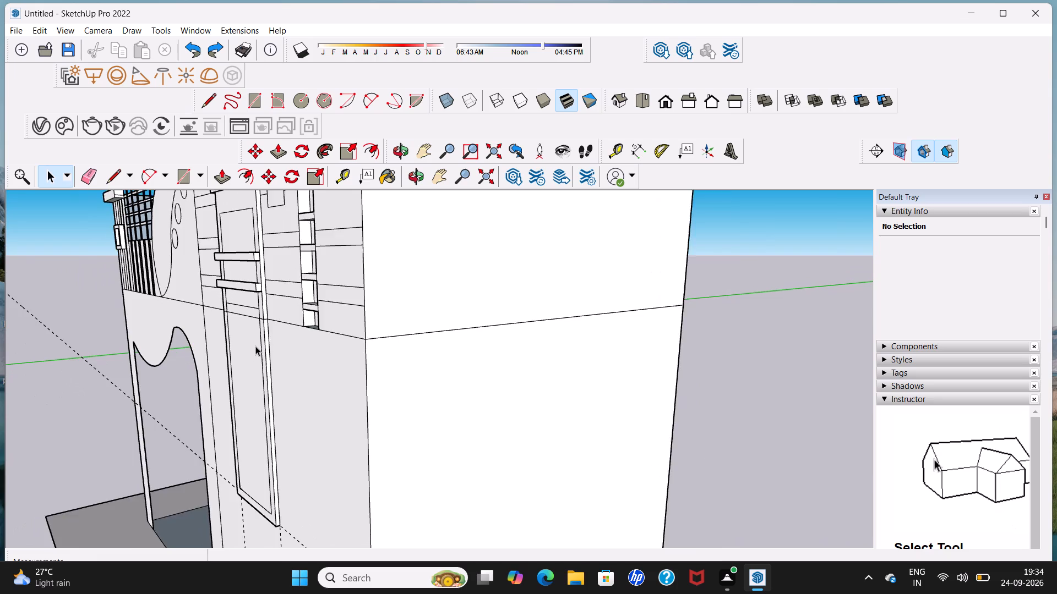
{"action": "scroll", "coordinate": [255, 346], "scroll_direction": "up", "scroll_amount": 2}
{"action": "middle_click_drag", "start_coordinate": [256, 343], "coordinate": [296, 342]}
{"action": "scroll", "coordinate": [283, 342], "scroll_direction": "up", "scroll_amount": 3}
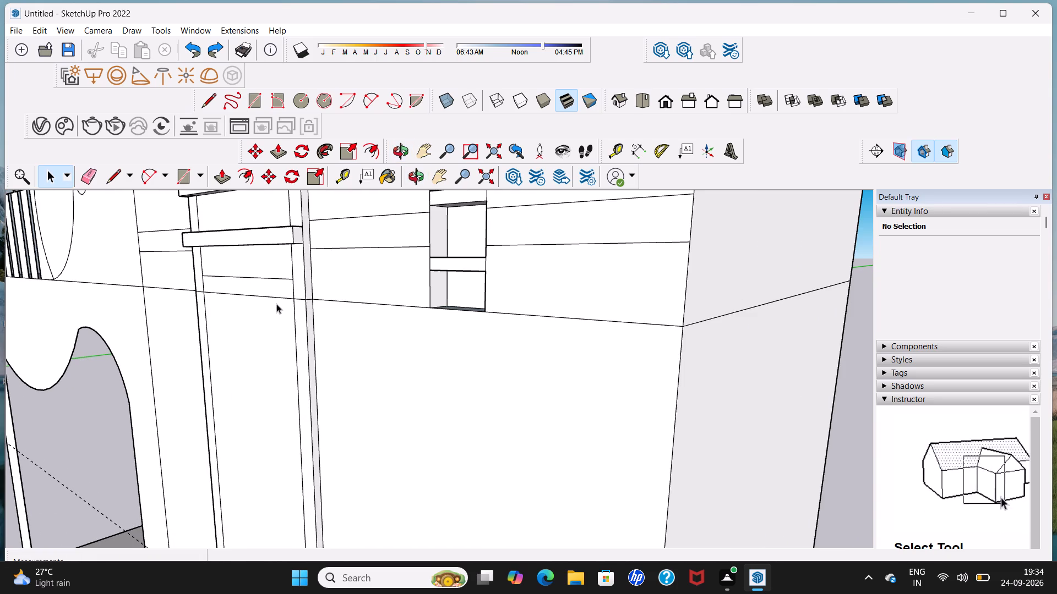
{"action": "left_click", "coordinate": [280, 297]}
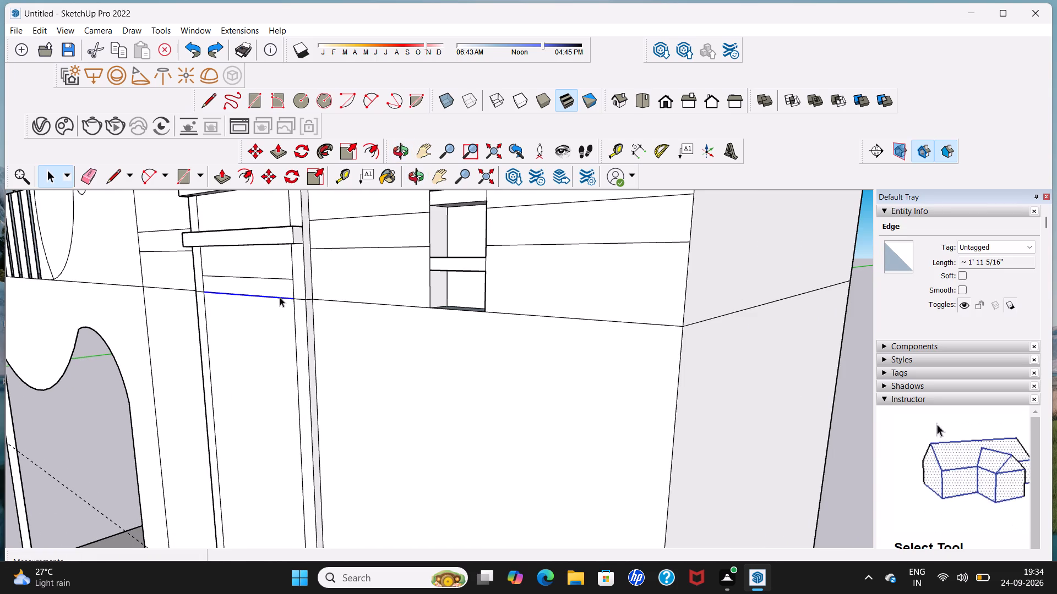
{"action": "key", "text": "Delete"}
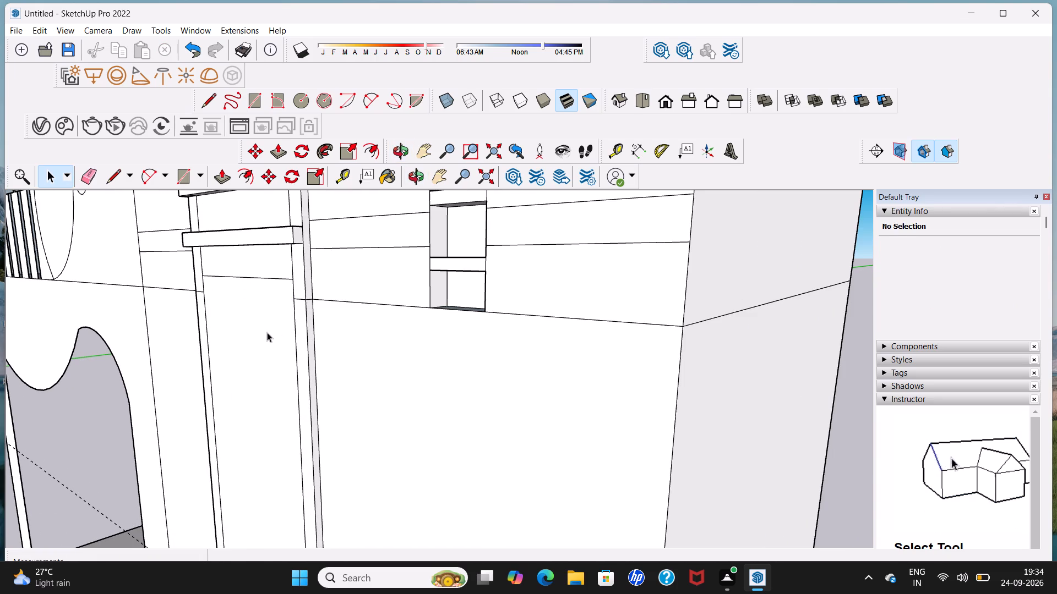
Delete the raised panel's inner face to open up the recess behind it.
{"action": "left_click", "coordinate": [267, 332]}
{"action": "key", "text": "Delete"}
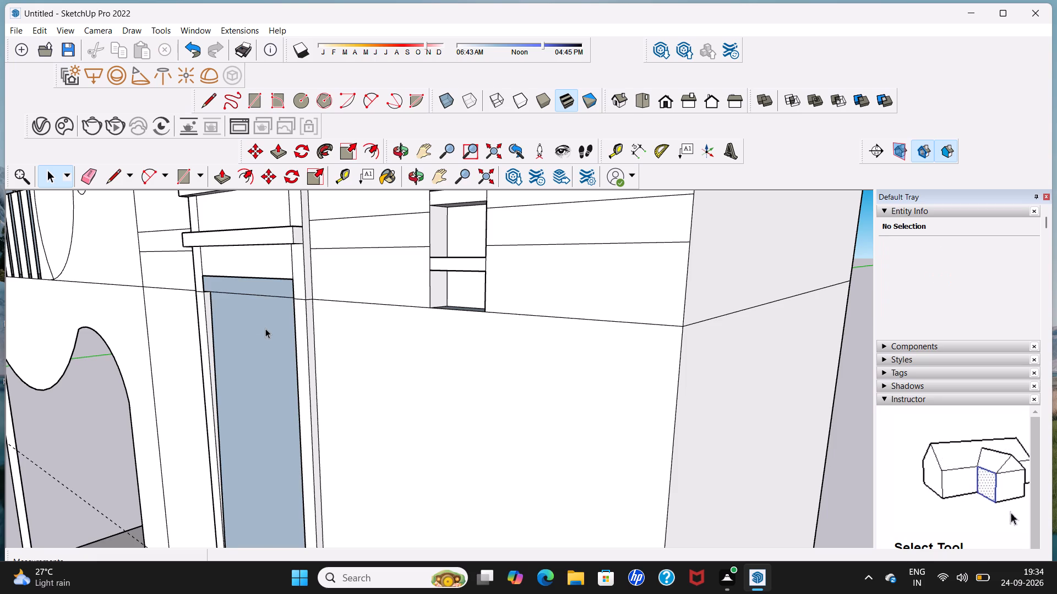
Draw a vertical line of about 2 1/2" at the recess's back corner, from the floor line up to the recess top.
{"action": "middle_click_drag", "start_coordinate": [265, 328], "coordinate": [369, 323]}
{"action": "scroll", "coordinate": [287, 313], "scroll_direction": "up", "scroll_amount": 2}
{"action": "middle_click_drag", "start_coordinate": [204, 294], "coordinate": [203, 287]}
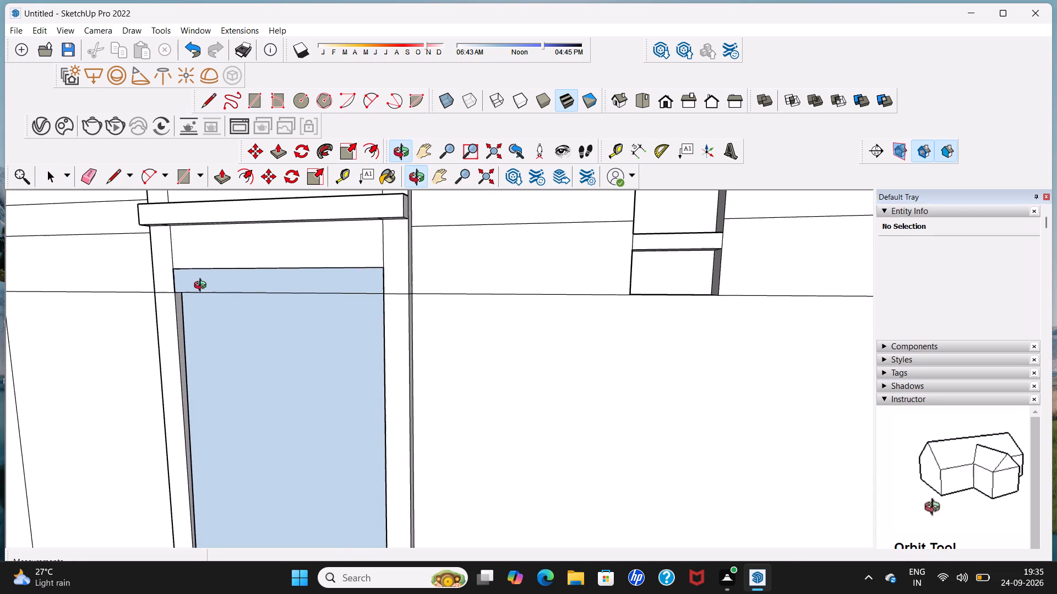
{"action": "middle_click_drag", "start_coordinate": [203, 287], "coordinate": [192, 257]}
{"action": "scroll", "coordinate": [191, 295], "scroll_direction": "up", "scroll_amount": 4}
{"action": "middle_click_drag", "start_coordinate": [193, 297], "coordinate": [187, 252]}
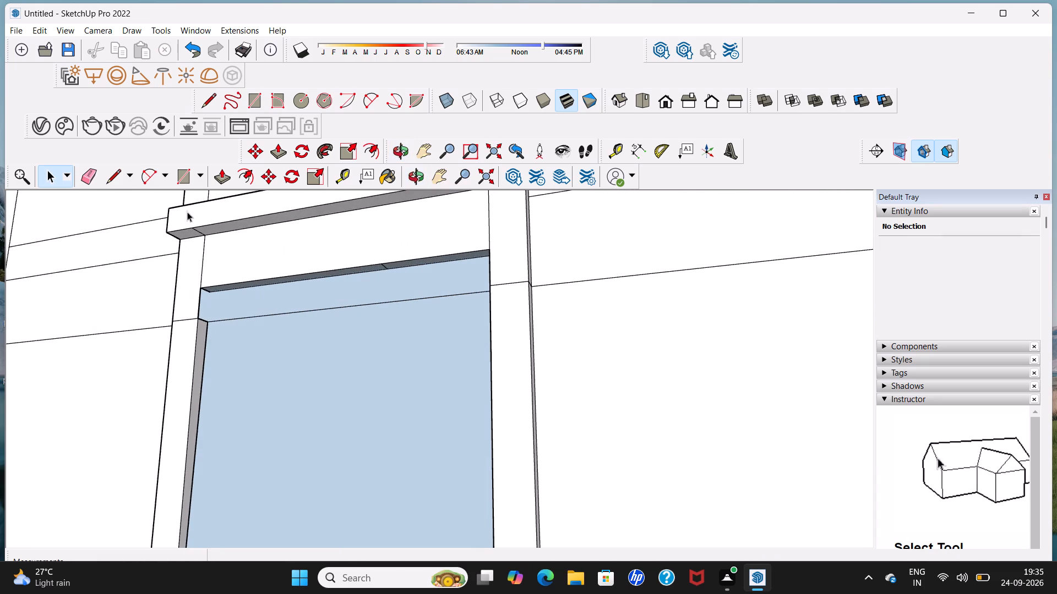
{"action": "left_click", "coordinate": [116, 177]}
{"action": "scroll", "coordinate": [198, 332], "scroll_direction": "up", "scroll_amount": 3}
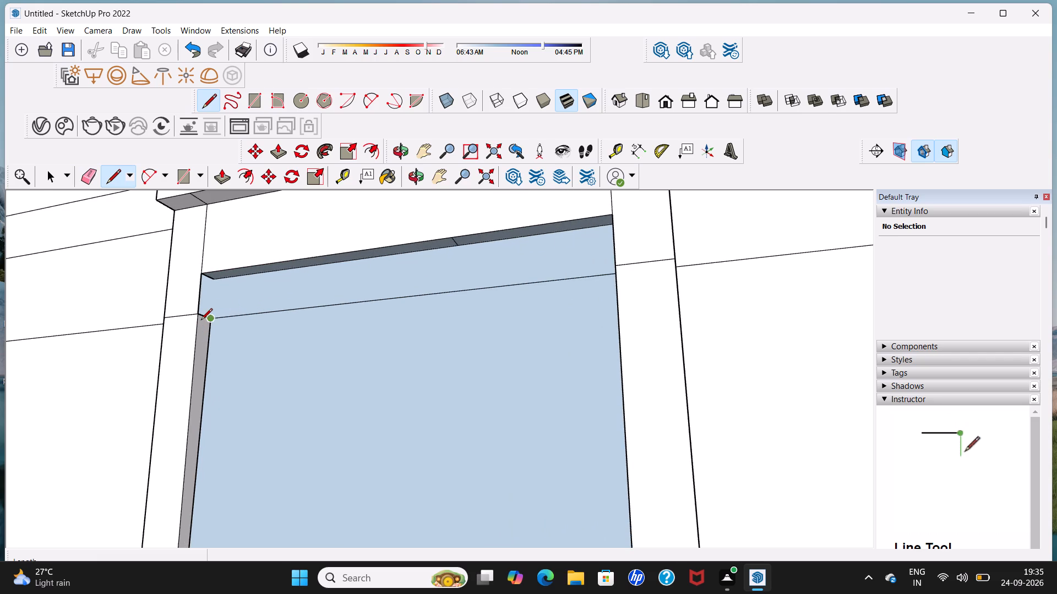
{"action": "left_click", "coordinate": [212, 321]}
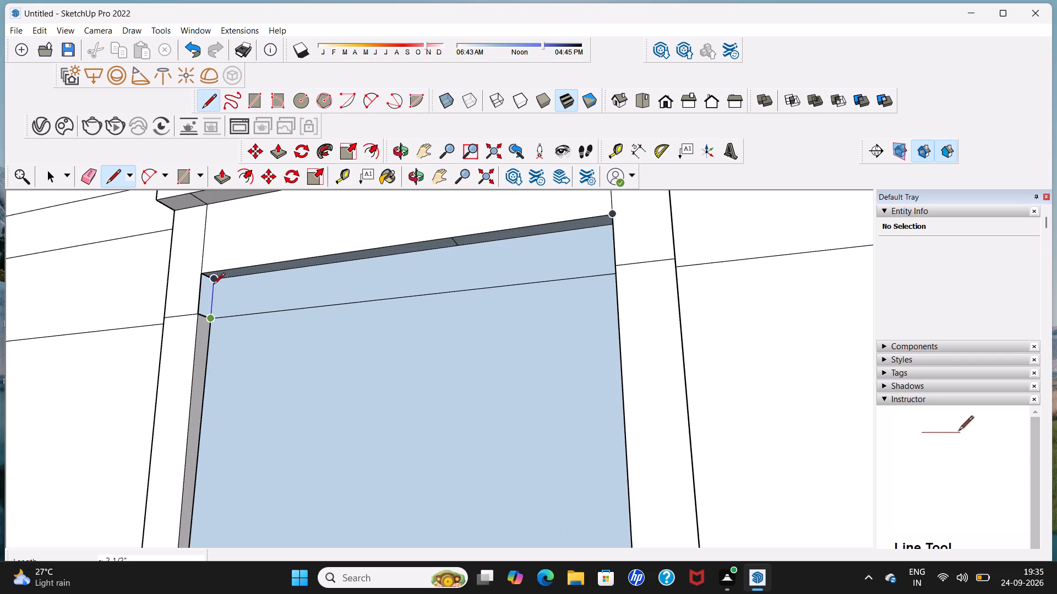
{"action": "left_click", "coordinate": [214, 281]}
Draw the matching vertical line at the opposite back corner, from the floor line up to the recess top.
{"action": "middle_click_drag", "start_coordinate": [257, 306], "coordinate": [394, 299]}
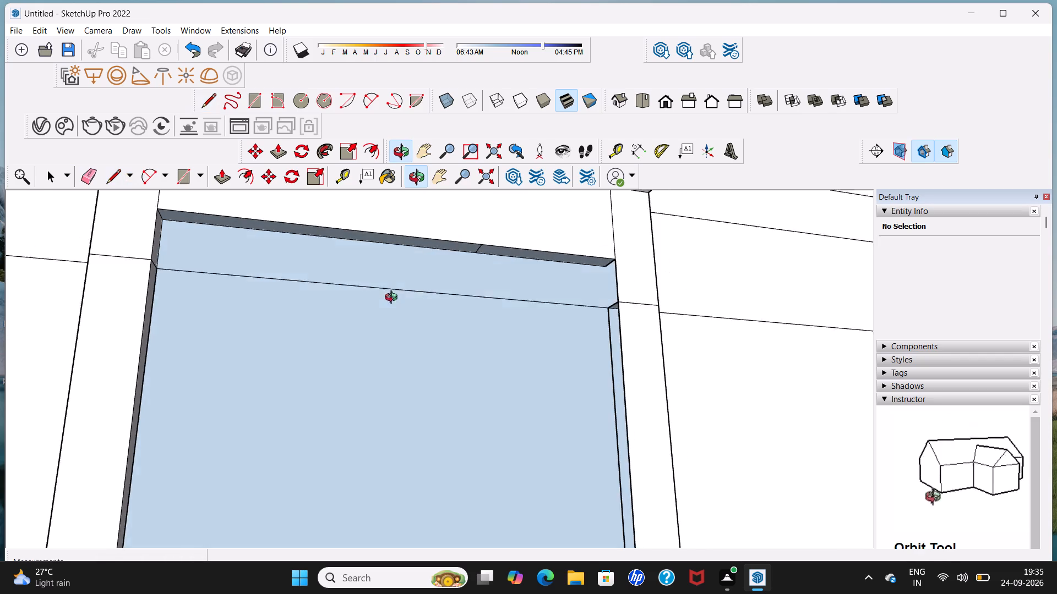
{"action": "middle_click_drag", "start_coordinate": [394, 299], "coordinate": [402, 297]}
{"action": "scroll", "coordinate": [549, 294], "scroll_direction": "up", "scroll_amount": 3}
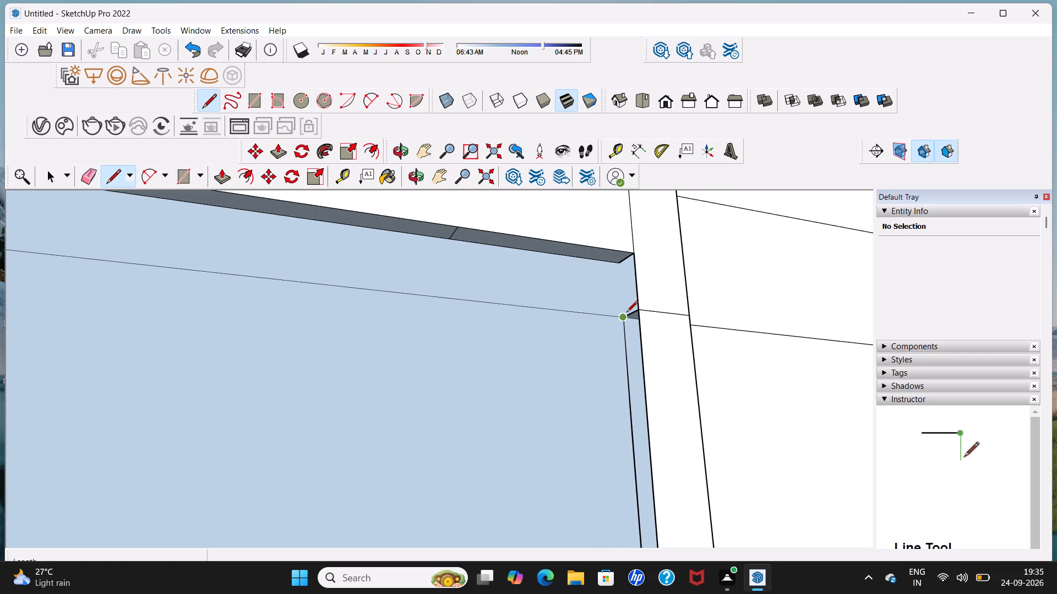
{"action": "left_click_drag", "start_coordinate": [626, 313], "coordinate": [624, 307]}
{"action": "left_click", "coordinate": [617, 267]}
{"action": "scroll", "coordinate": [617, 268], "scroll_direction": "down", "scroll_amount": 5}
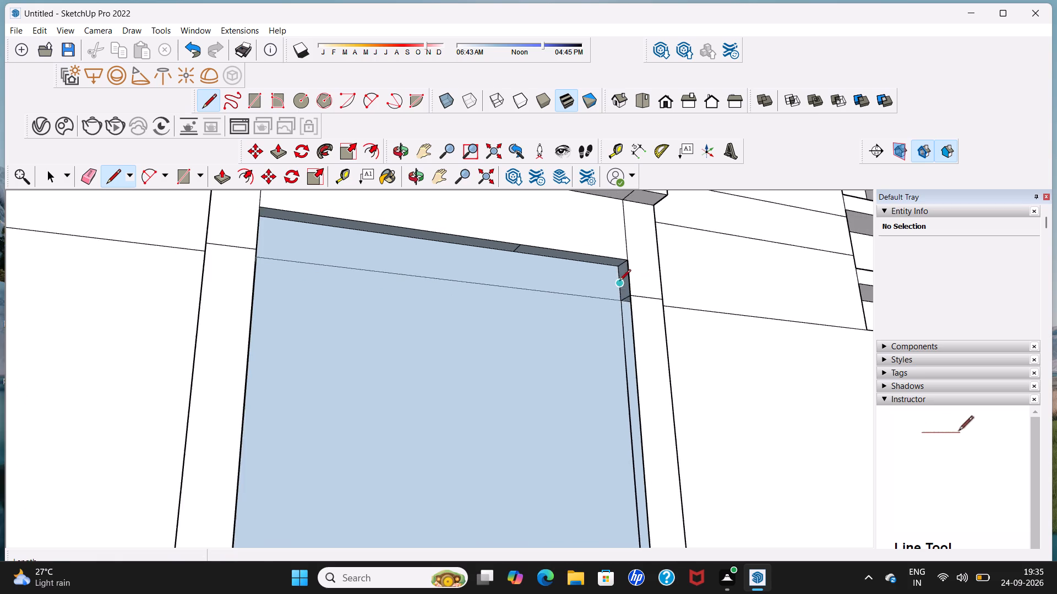
Draw a line about 1 1/16" long across the recess's side at the floor line, from back corner to front edge.
{"action": "middle_click_drag", "start_coordinate": [615, 299], "coordinate": [649, 311]}
{"action": "scroll", "coordinate": [636, 318], "scroll_direction": "up", "scroll_amount": 5}
{"action": "middle_click_drag", "start_coordinate": [588, 318], "coordinate": [602, 321]}
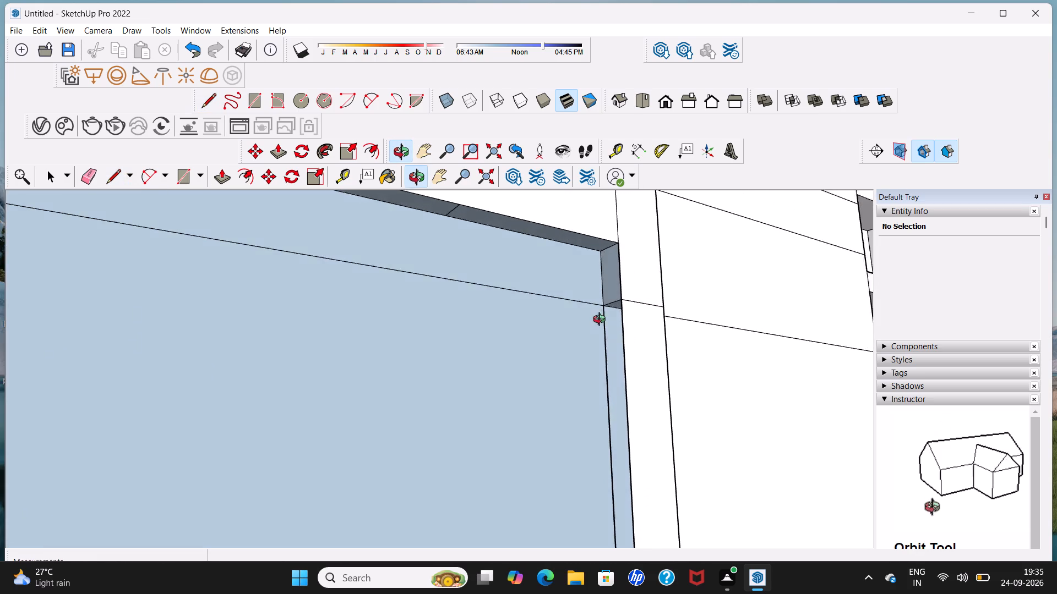
{"action": "middle_click_drag", "start_coordinate": [602, 321], "coordinate": [642, 318]}
{"action": "scroll", "coordinate": [642, 318], "scroll_direction": "up", "scroll_amount": 4}
{"action": "scroll", "coordinate": [578, 311], "scroll_direction": "down", "scroll_amount": 6}
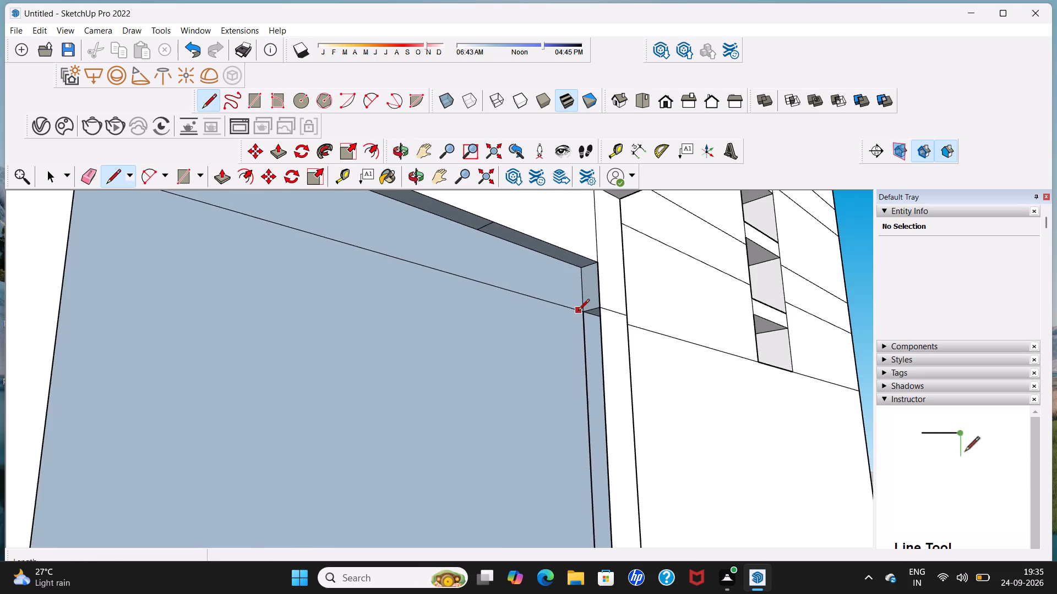
{"action": "scroll", "coordinate": [578, 311], "scroll_direction": "down", "scroll_amount": 3}
{"action": "left_click", "coordinate": [581, 312]}
{"action": "left_click", "coordinate": [601, 307]}
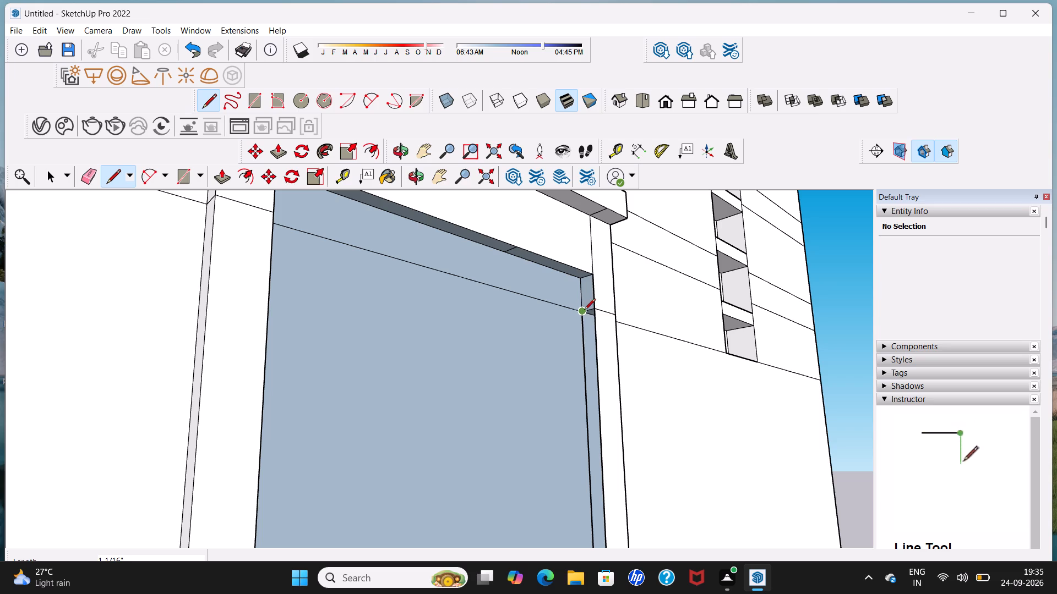
{"action": "left_click", "coordinate": [587, 310]}
{"action": "left_click", "coordinate": [591, 309]}
Redraw the inner frame's top line across the opening, about 1' 11 5/16" long, to close the panel's inner face.
{"action": "scroll", "coordinate": [591, 309], "scroll_direction": "down", "scroll_amount": 7}
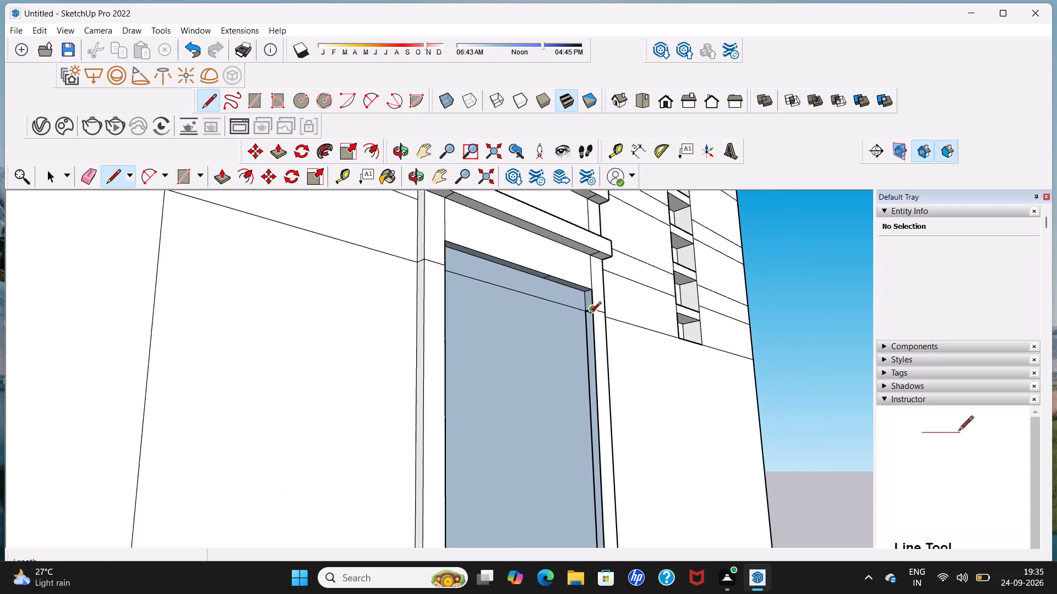
{"action": "scroll", "coordinate": [590, 314], "scroll_direction": "down", "scroll_amount": 1}
{"action": "middle_click_drag", "start_coordinate": [584, 327], "coordinate": [374, 312]}
{"action": "scroll", "coordinate": [366, 310], "scroll_direction": "up", "scroll_amount": 5}
{"action": "middle_click_drag", "start_coordinate": [366, 299], "coordinate": [307, 272]}
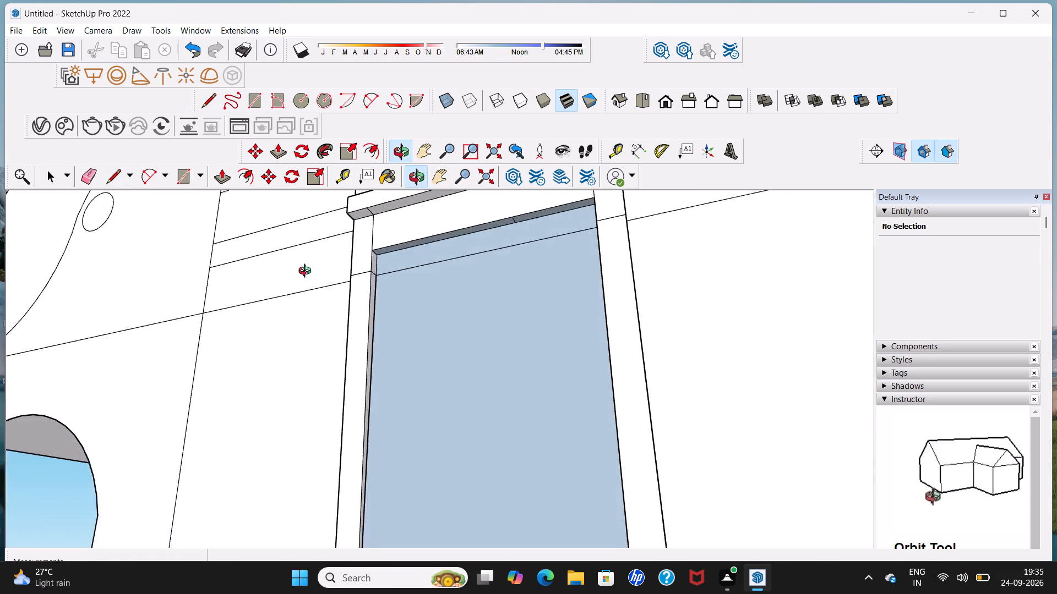
{"action": "middle_click_drag", "start_coordinate": [307, 272], "coordinate": [259, 268]}
{"action": "scroll", "coordinate": [410, 307], "scroll_direction": "down", "scroll_amount": 6}
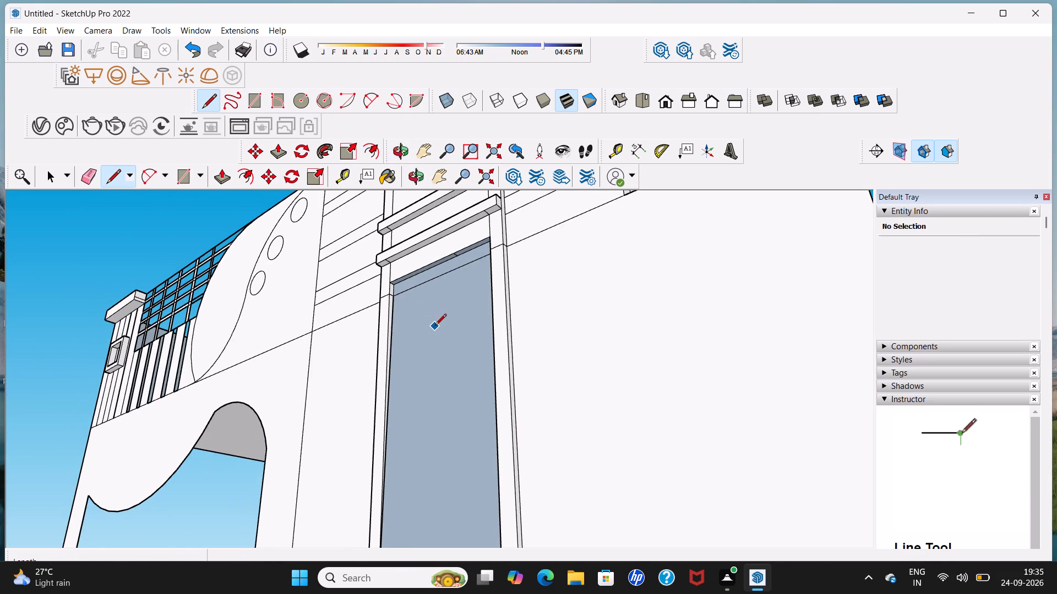
{"action": "middle_click_drag", "start_coordinate": [443, 313], "coordinate": [486, 313]}
{"action": "scroll", "coordinate": [486, 313], "scroll_direction": "down", "scroll_amount": 2}
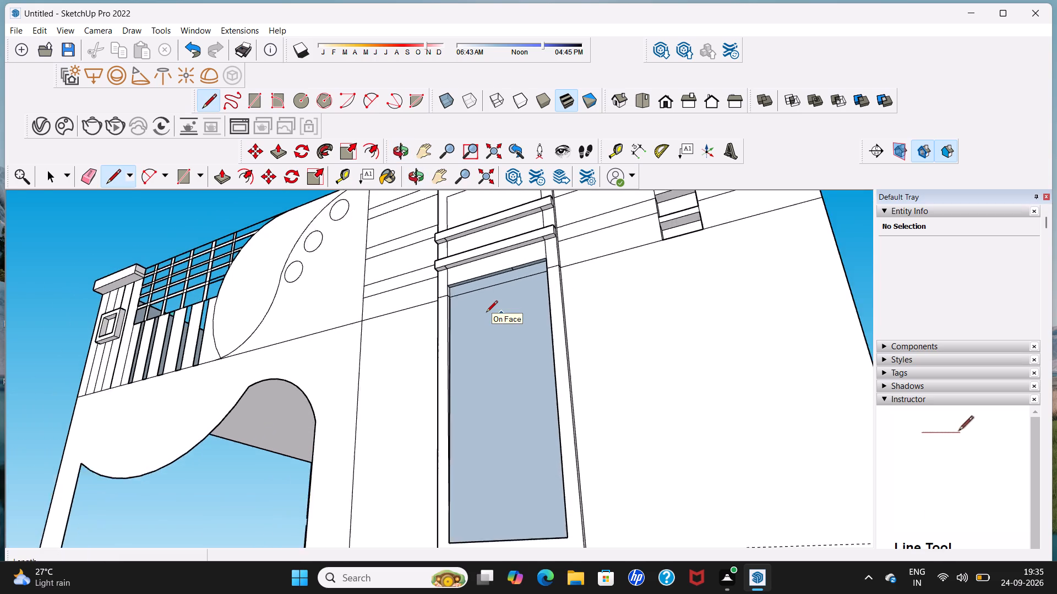
{"action": "scroll", "coordinate": [486, 313], "scroll_direction": "down", "scroll_amount": 3}
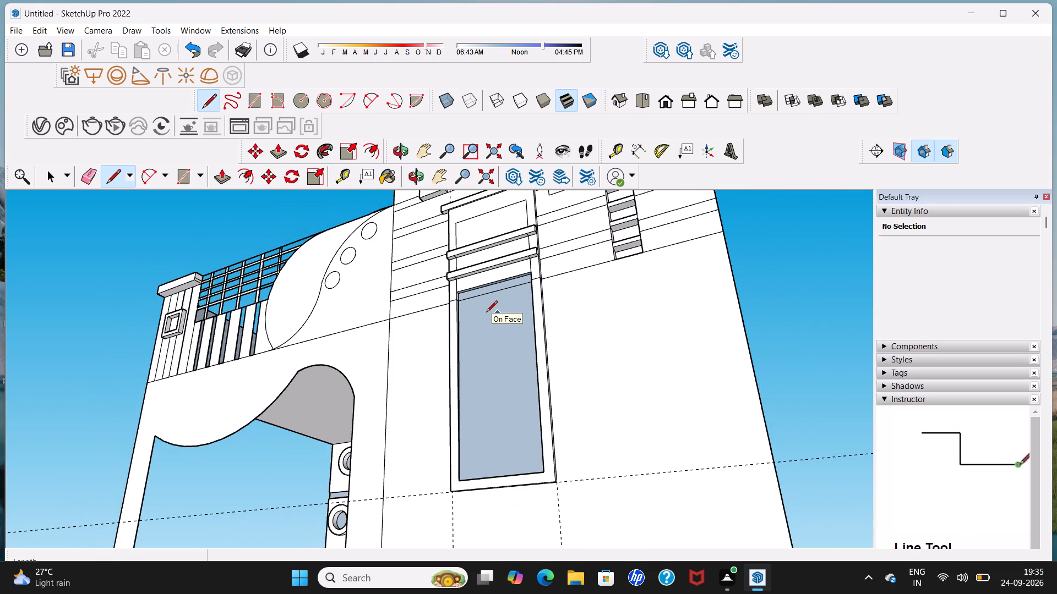
{"action": "key", "text": "space"}
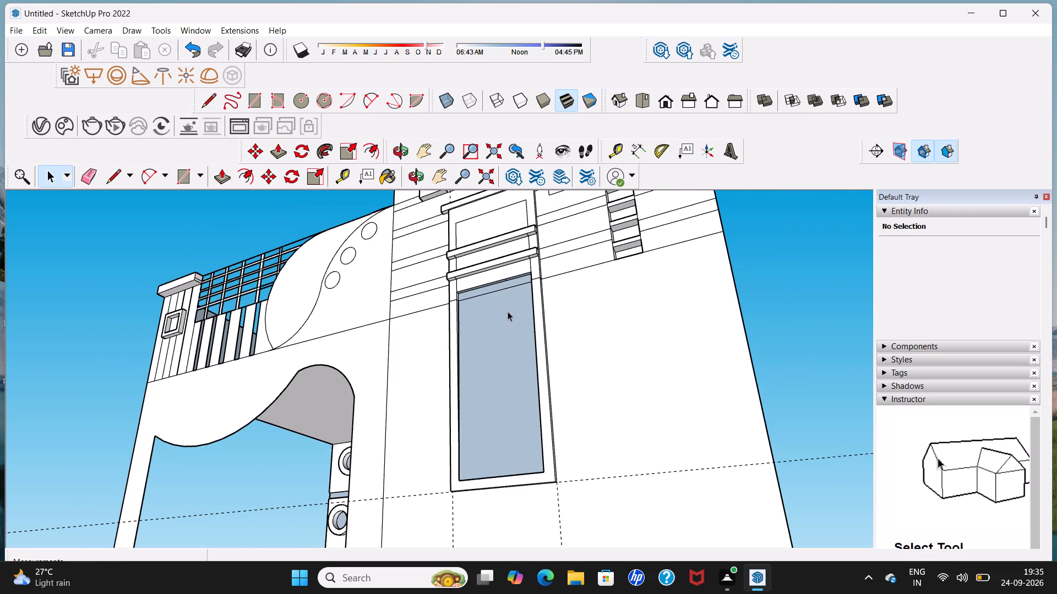
{"action": "scroll", "coordinate": [510, 304], "scroll_direction": "up", "scroll_amount": 2}
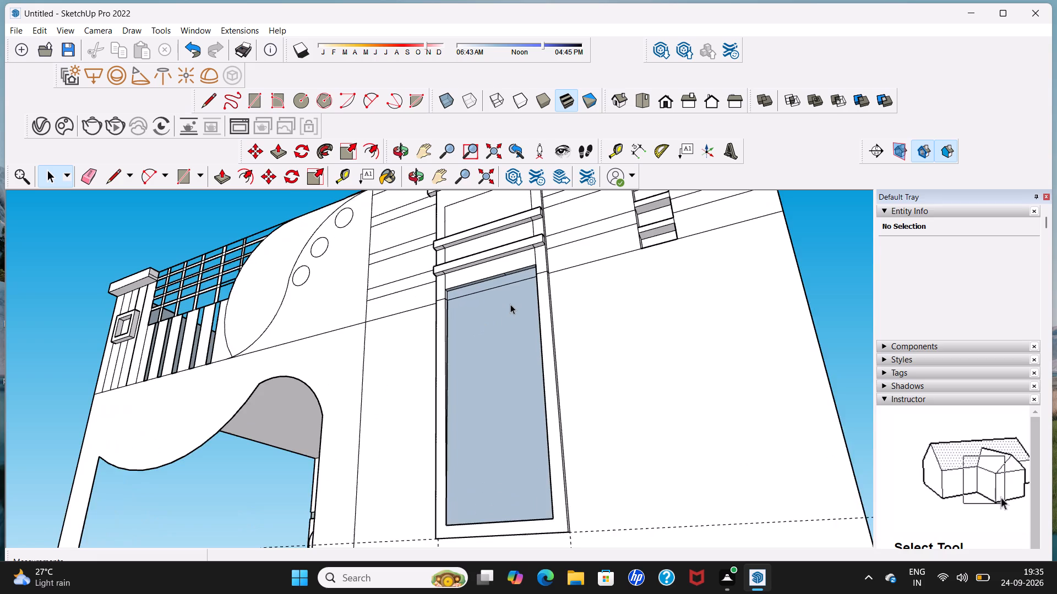
{"action": "scroll", "coordinate": [510, 304], "scroll_direction": "up", "scroll_amount": 2}
{"action": "left_click", "coordinate": [216, 102]}
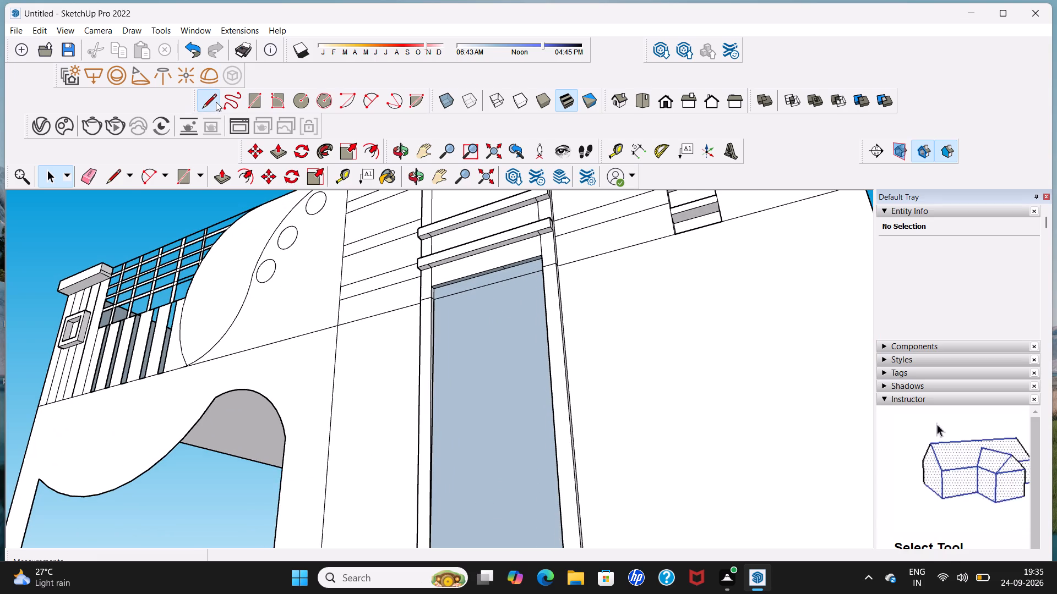
{"action": "left_click", "coordinate": [432, 286]}
{"action": "left_click", "coordinate": [541, 257]}
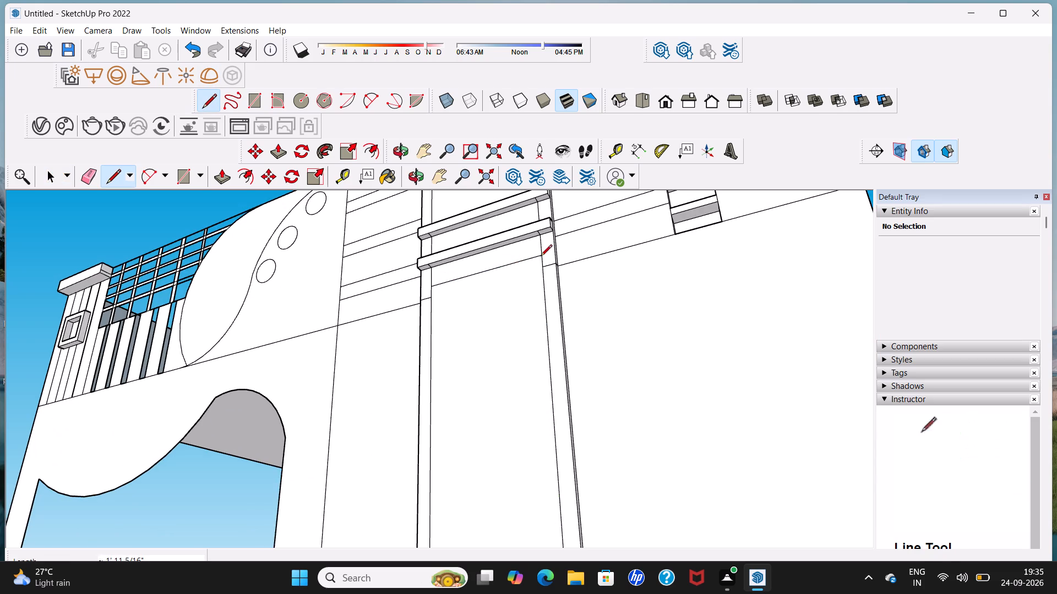
{"action": "scroll", "coordinate": [538, 274], "scroll_direction": "down", "scroll_amount": 3}
{"action": "key", "text": "space"}
Examine the closed panel, the window's horizontal bands and the surrounding front facade.
{"action": "middle_click_drag", "start_coordinate": [522, 289], "coordinate": [526, 300]}
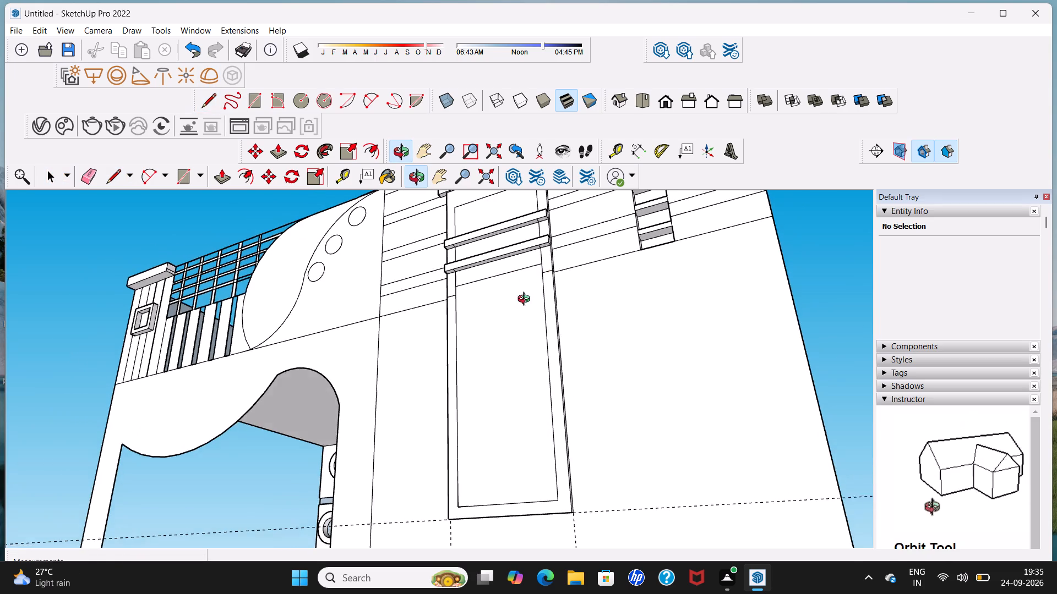
{"action": "middle_click_drag", "start_coordinate": [526, 300], "coordinate": [565, 367]}
{"action": "scroll", "coordinate": [560, 335], "scroll_direction": "down", "scroll_amount": 5}
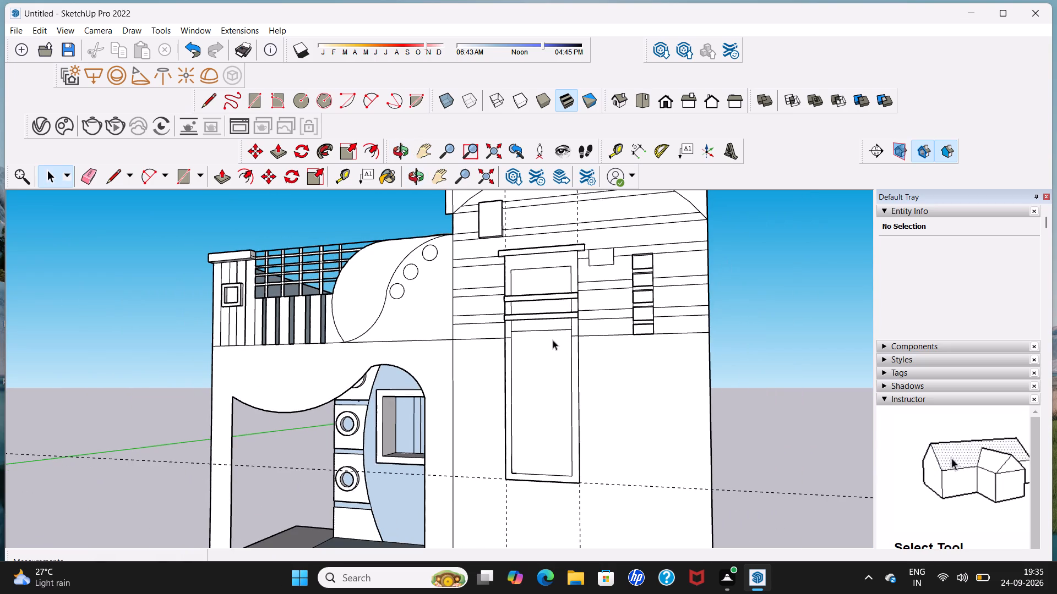
{"action": "middle_click_drag", "start_coordinate": [553, 339], "coordinate": [570, 338]}
{"action": "scroll", "coordinate": [561, 320], "scroll_direction": "up", "scroll_amount": 3}
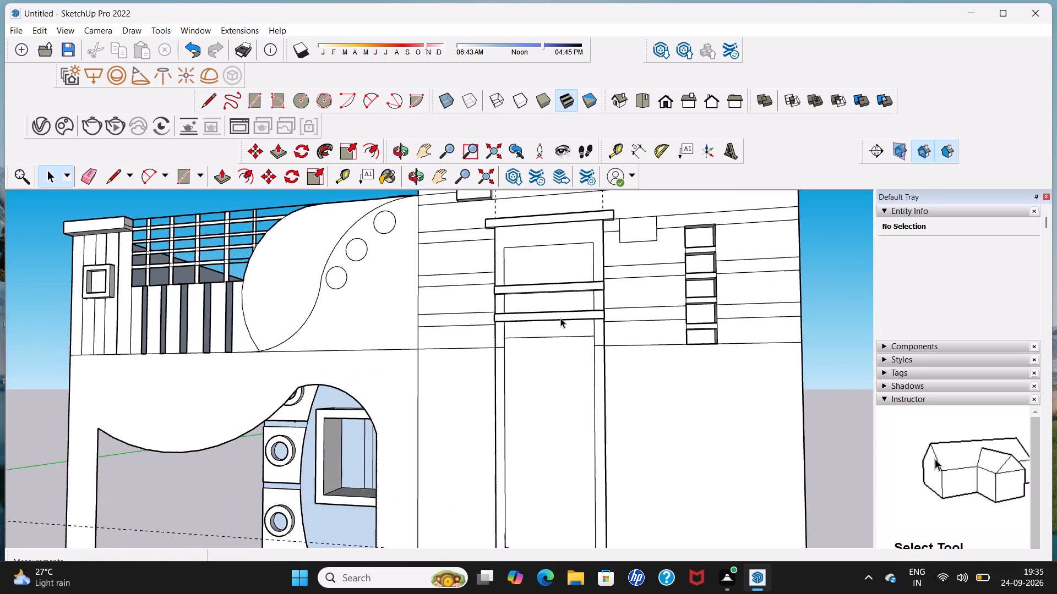
{"action": "scroll", "coordinate": [560, 318], "scroll_direction": "up", "scroll_amount": 2}
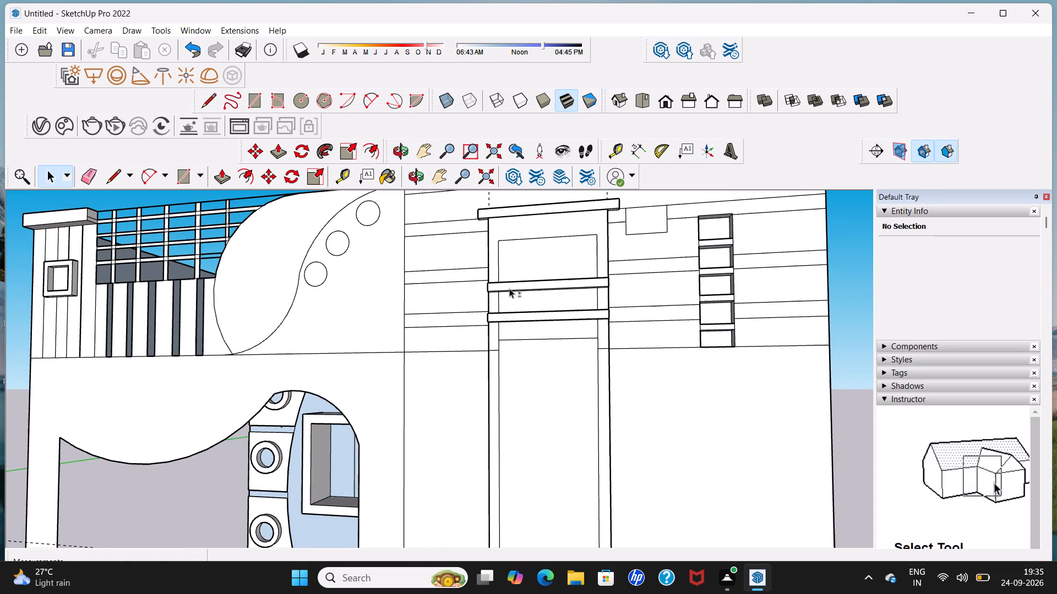
{"action": "right_click_drag", "start_coordinate": [509, 288], "coordinate": [423, 277], "text": "shift"}
{"action": "middle_click_drag", "start_coordinate": [509, 288], "coordinate": [407, 274], "text": "shift"}
{"action": "scroll", "coordinate": [321, 274], "scroll_direction": "down", "scroll_amount": 6}
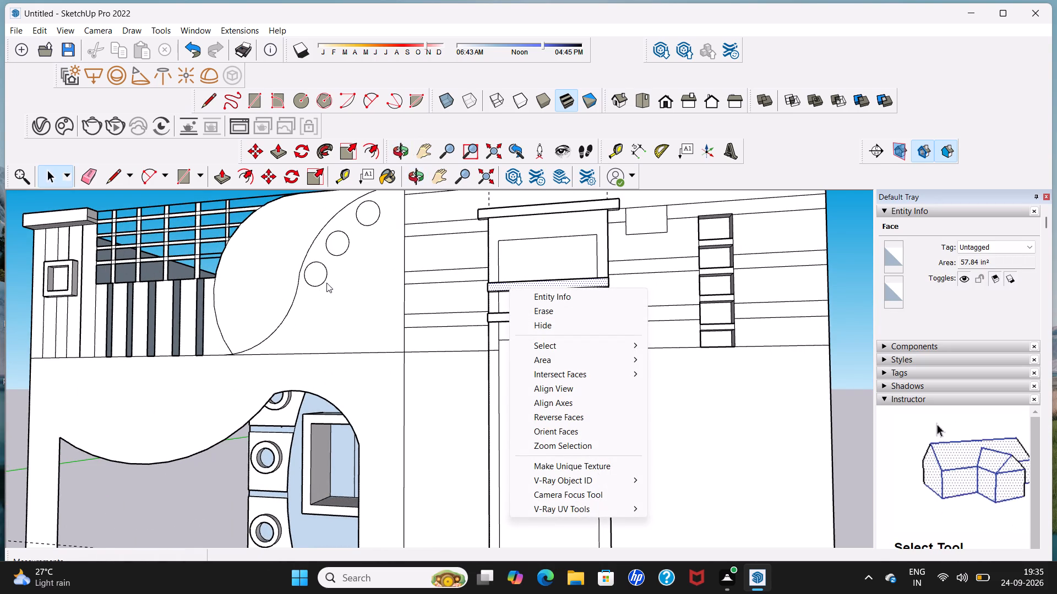
{"action": "scroll", "coordinate": [326, 283], "scroll_direction": "down", "scroll_amount": 13}
{"action": "left_click", "coordinate": [23, 255]}
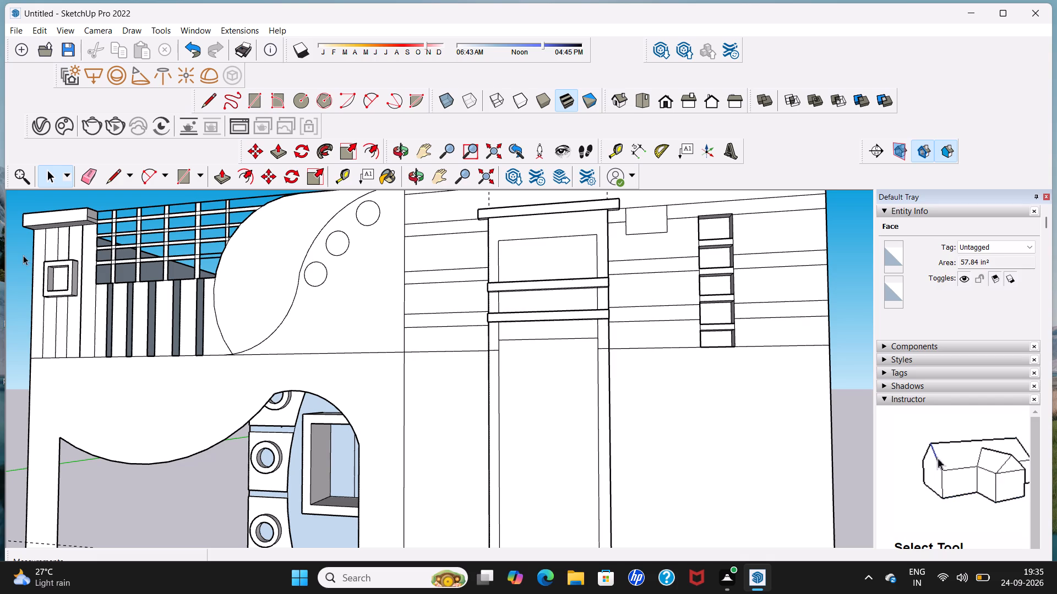
{"action": "middle_click_drag", "start_coordinate": [532, 278], "coordinate": [369, 266]}
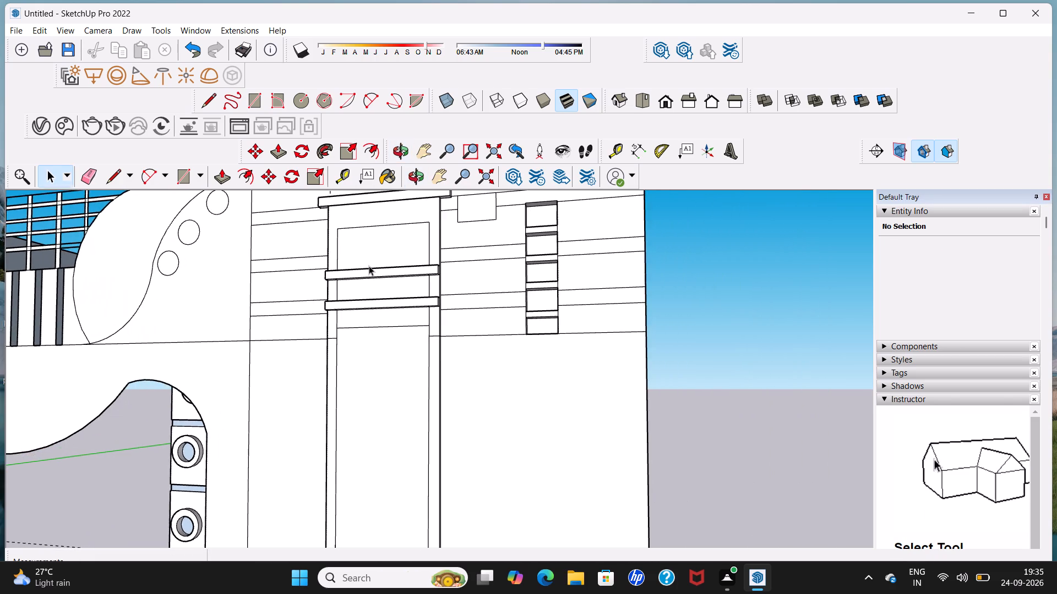
{"action": "scroll", "coordinate": [369, 267], "scroll_direction": "down", "scroll_amount": 10}
{"action": "middle_click_drag", "start_coordinate": [377, 276], "coordinate": [388, 276]}
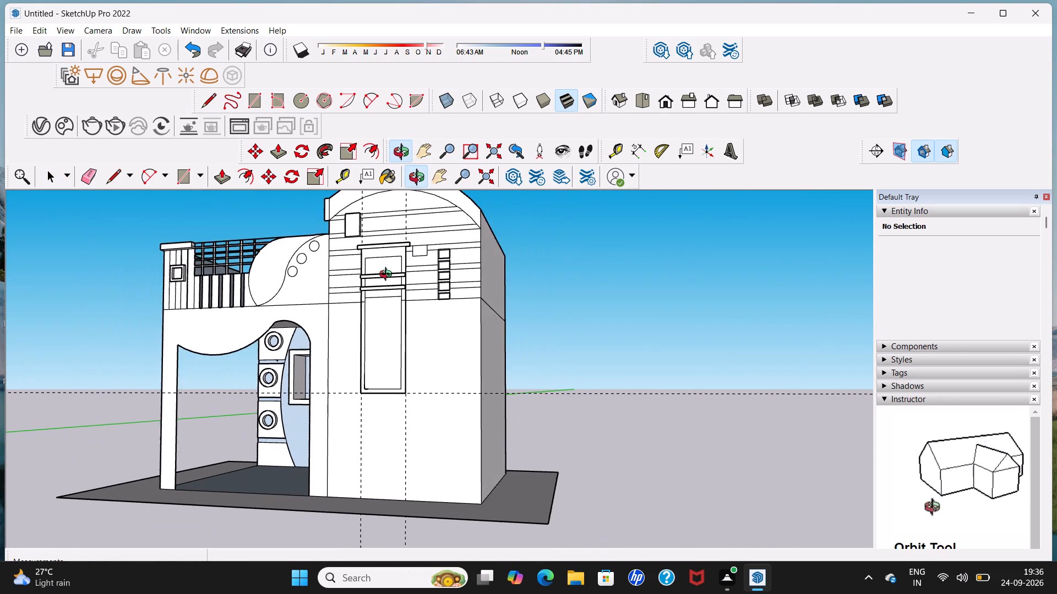
{"action": "middle_click_drag", "start_coordinate": [388, 276], "coordinate": [414, 276]}
{"action": "scroll", "coordinate": [413, 274], "scroll_direction": "up", "scroll_amount": 4}
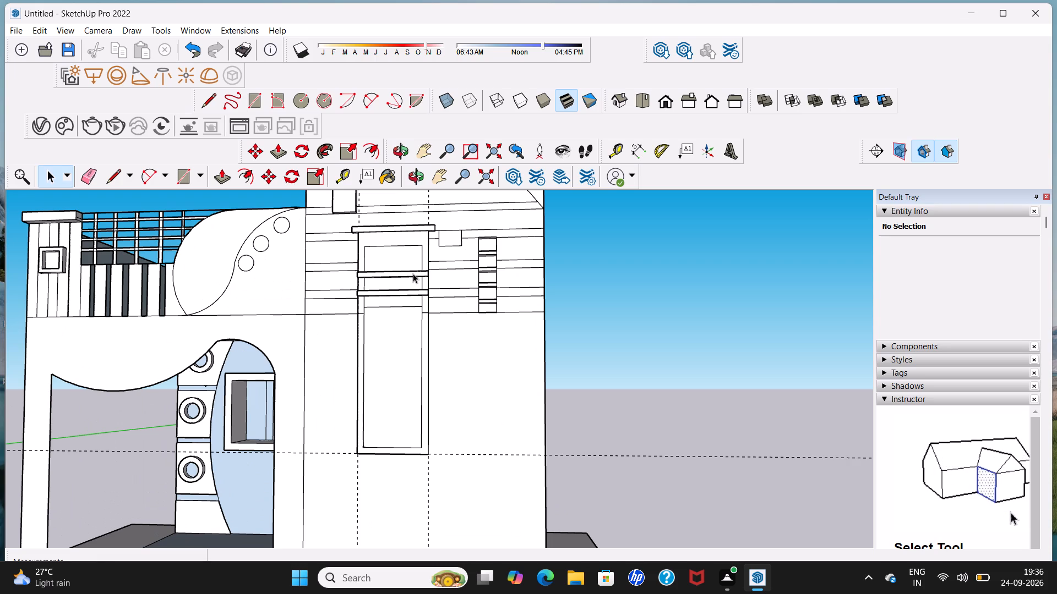
Delete the front face of the upper horizontal band across the upper-floor window.
{"action": "middle_click_drag", "start_coordinate": [413, 273], "coordinate": [373, 317]}
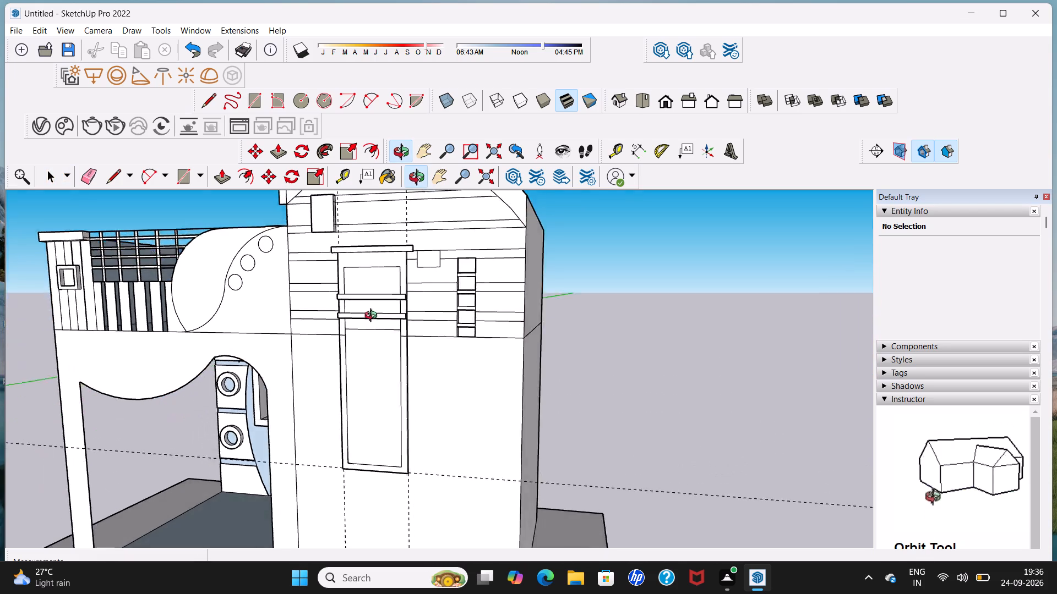
{"action": "middle_click_drag", "start_coordinate": [373, 317], "coordinate": [358, 332]}
{"action": "scroll", "coordinate": [359, 323], "scroll_direction": "up", "scroll_amount": 4}
{"action": "left_click", "coordinate": [375, 300]}
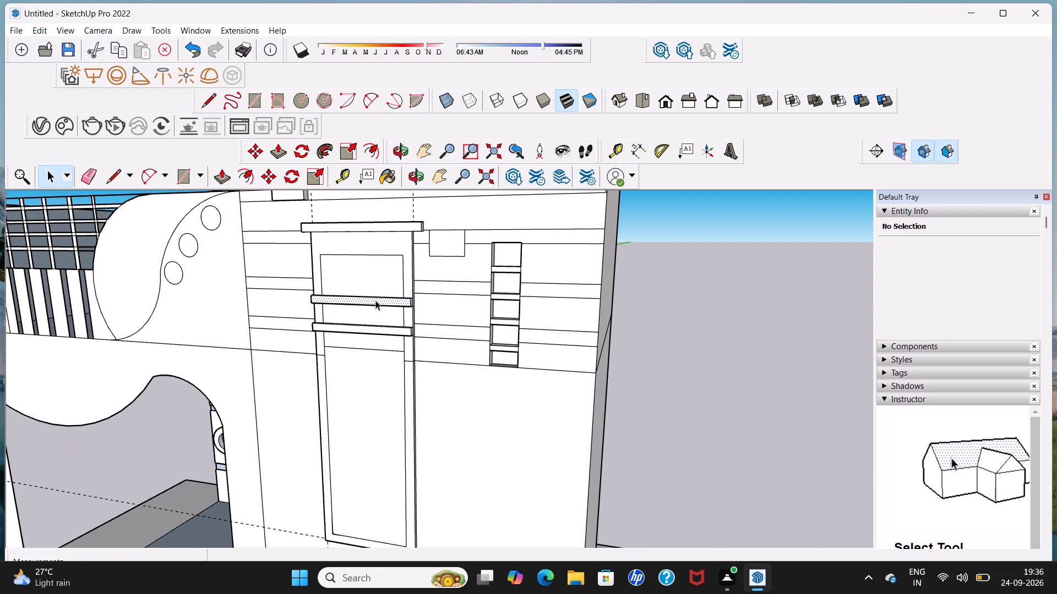
{"action": "key", "text": "Delete"}
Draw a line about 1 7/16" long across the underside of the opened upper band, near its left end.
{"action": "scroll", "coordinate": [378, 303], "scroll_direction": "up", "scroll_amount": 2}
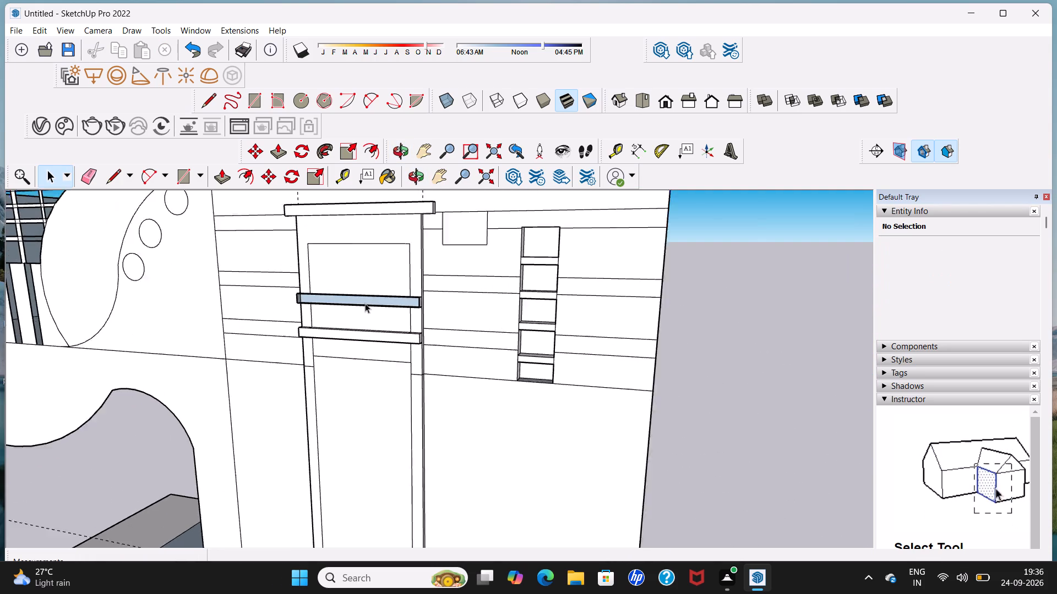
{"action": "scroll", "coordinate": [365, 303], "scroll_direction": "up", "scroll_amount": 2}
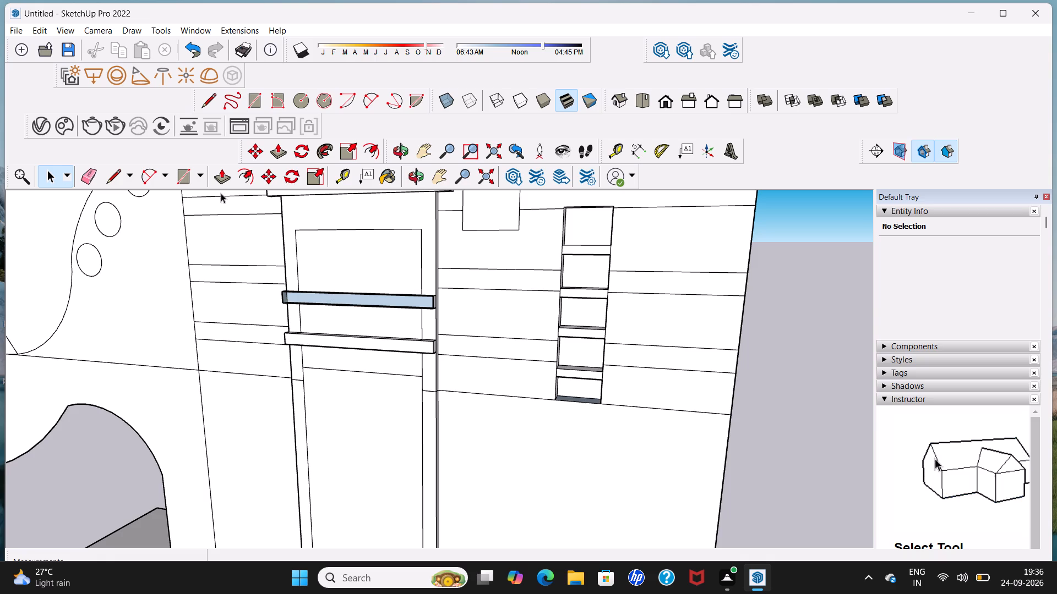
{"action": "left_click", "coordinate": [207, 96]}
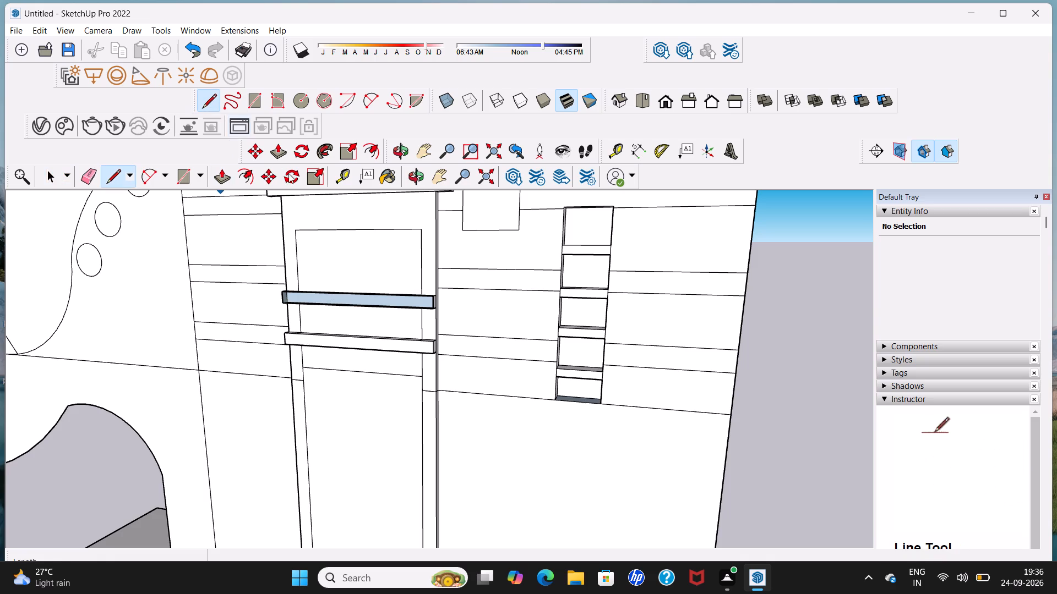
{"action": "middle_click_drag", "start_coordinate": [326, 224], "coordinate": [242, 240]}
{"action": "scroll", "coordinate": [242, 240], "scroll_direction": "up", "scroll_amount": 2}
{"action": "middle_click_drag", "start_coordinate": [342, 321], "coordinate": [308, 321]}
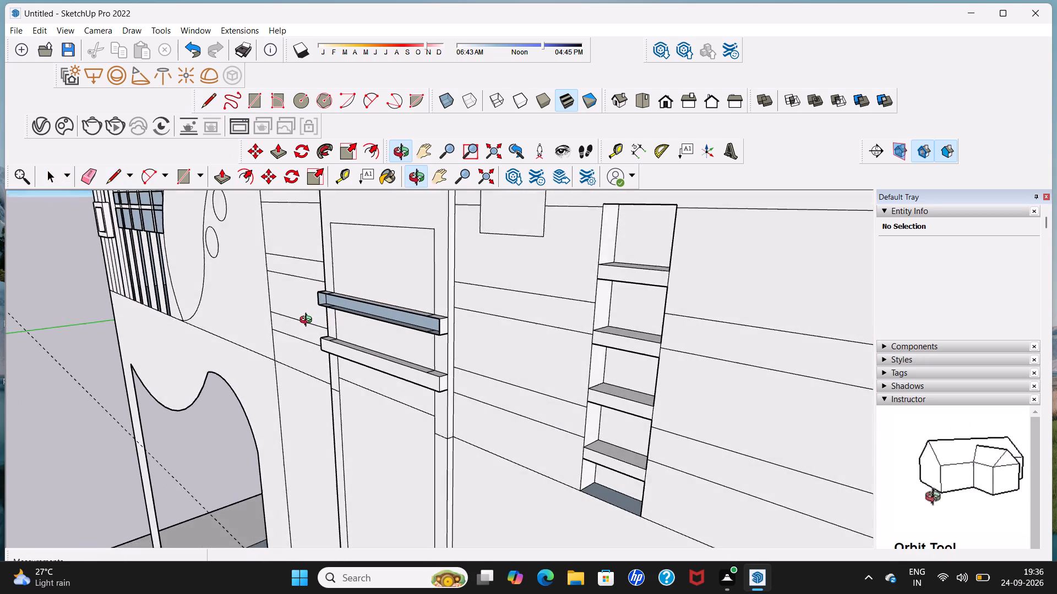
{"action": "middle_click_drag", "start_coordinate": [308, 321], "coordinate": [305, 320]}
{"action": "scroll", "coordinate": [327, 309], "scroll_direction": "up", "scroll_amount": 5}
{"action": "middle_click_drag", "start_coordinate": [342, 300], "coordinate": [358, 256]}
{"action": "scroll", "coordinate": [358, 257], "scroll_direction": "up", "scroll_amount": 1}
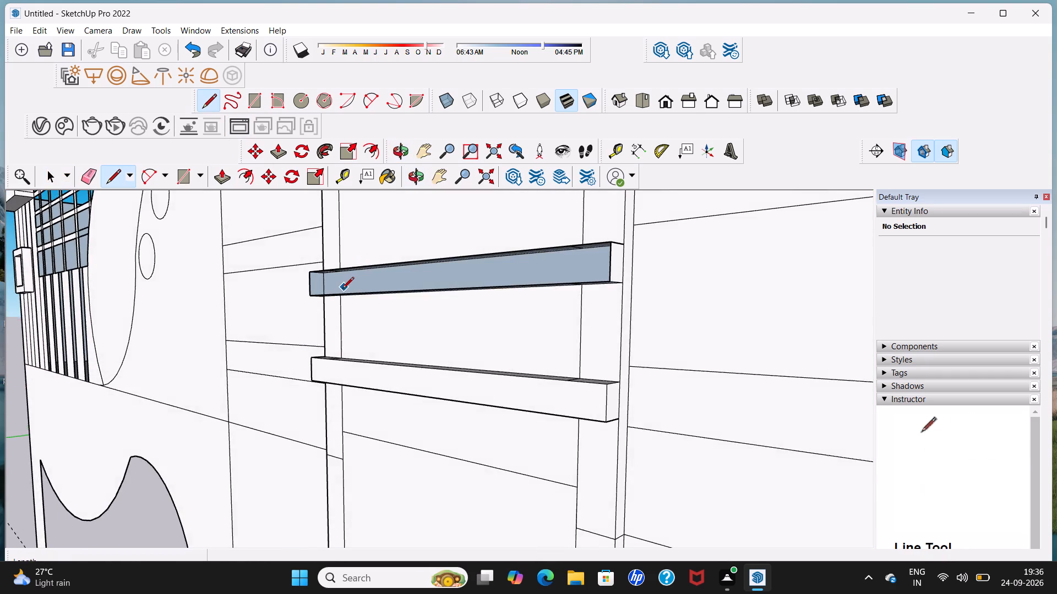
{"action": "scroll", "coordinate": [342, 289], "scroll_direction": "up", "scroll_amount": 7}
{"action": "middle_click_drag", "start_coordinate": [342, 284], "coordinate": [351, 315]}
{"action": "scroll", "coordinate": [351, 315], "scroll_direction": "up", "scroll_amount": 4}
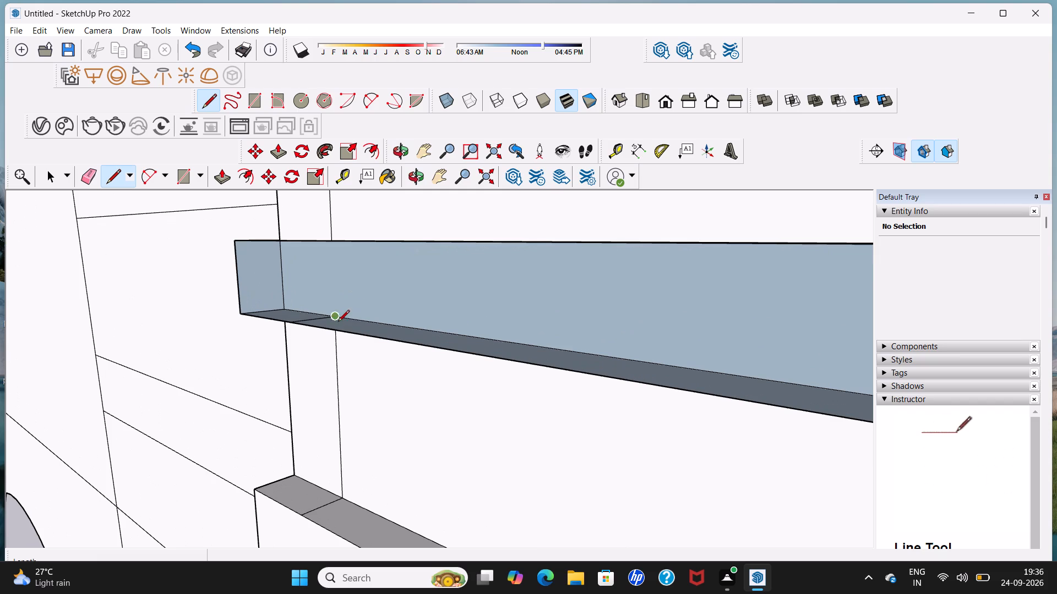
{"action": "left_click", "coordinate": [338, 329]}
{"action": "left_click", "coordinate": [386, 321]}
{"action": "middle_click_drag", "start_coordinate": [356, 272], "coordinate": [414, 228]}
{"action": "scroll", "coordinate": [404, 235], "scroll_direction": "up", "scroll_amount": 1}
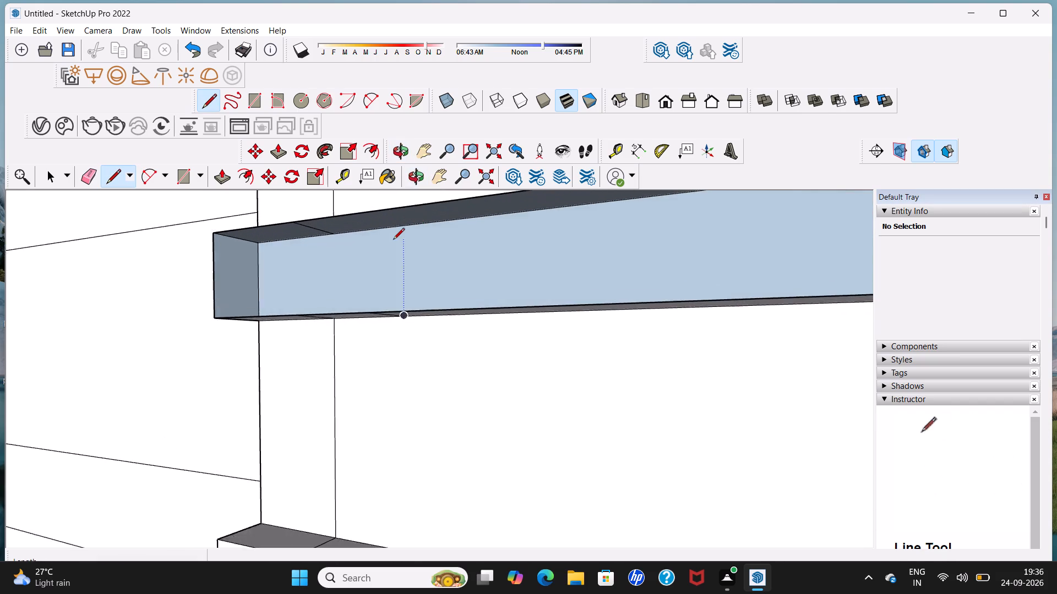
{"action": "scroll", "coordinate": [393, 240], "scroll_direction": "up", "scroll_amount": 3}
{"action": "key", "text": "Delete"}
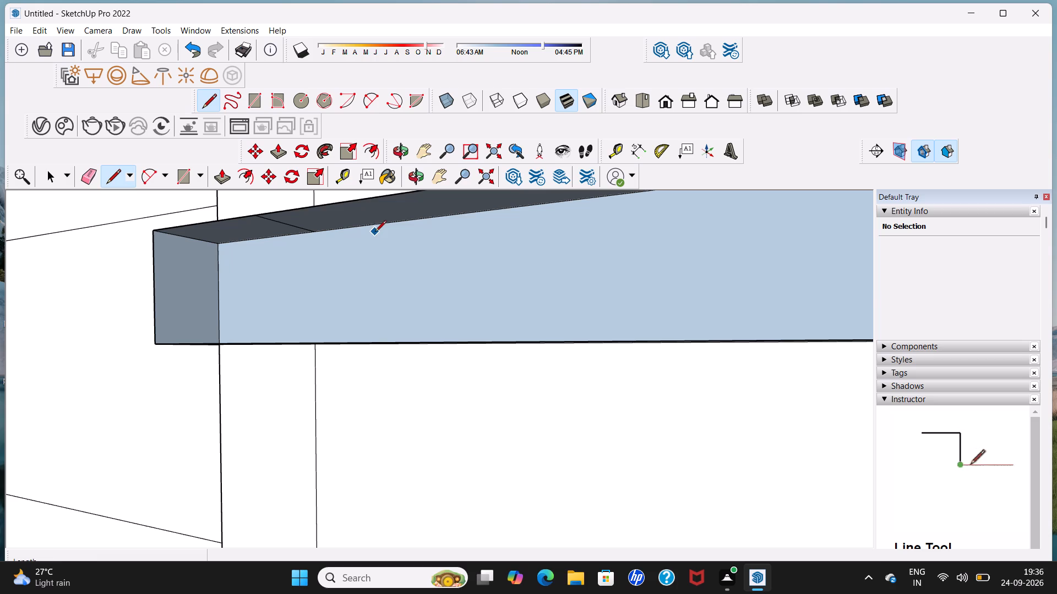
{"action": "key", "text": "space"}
Delete the middle section of the upper band's top face and the front edge bounding it.
{"action": "scroll", "coordinate": [375, 240], "scroll_direction": "down", "scroll_amount": 20}
{"action": "scroll", "coordinate": [375, 240], "scroll_direction": "down", "scroll_amount": 4}
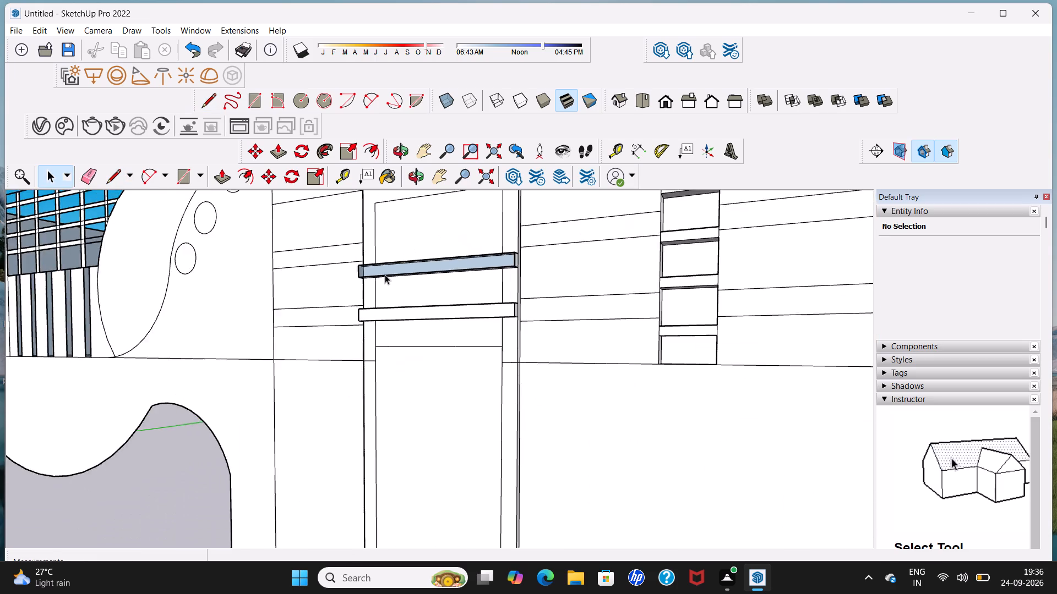
{"action": "scroll", "coordinate": [385, 274], "scroll_direction": "down", "scroll_amount": 4}
{"action": "middle_click_drag", "start_coordinate": [494, 269], "coordinate": [419, 287]}
{"action": "scroll", "coordinate": [421, 287], "scroll_direction": "up", "scroll_amount": 5}
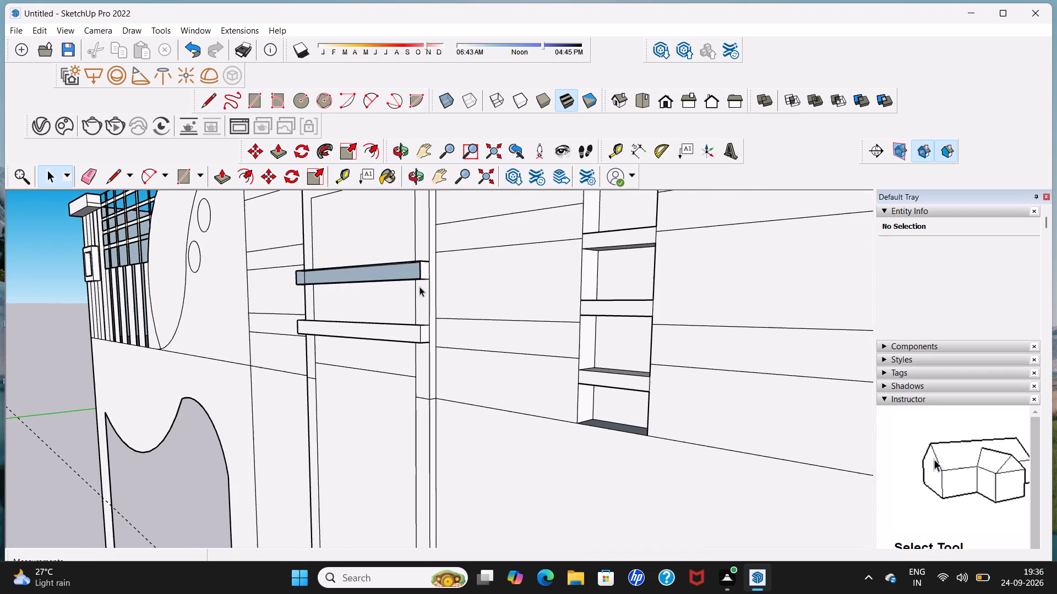
{"action": "middle_click_drag", "start_coordinate": [381, 266], "coordinate": [462, 278]}
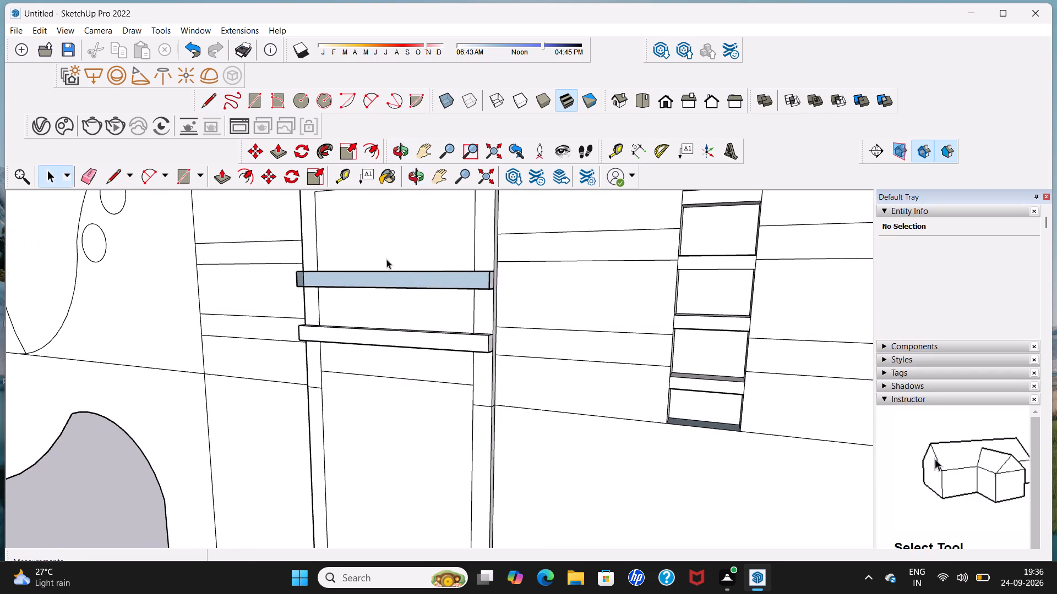
{"action": "middle_click_drag", "start_coordinate": [386, 259], "coordinate": [422, 334]}
{"action": "middle_click_drag", "start_coordinate": [386, 293], "coordinate": [396, 326]}
{"action": "scroll", "coordinate": [385, 310], "scroll_direction": "up", "scroll_amount": 2}
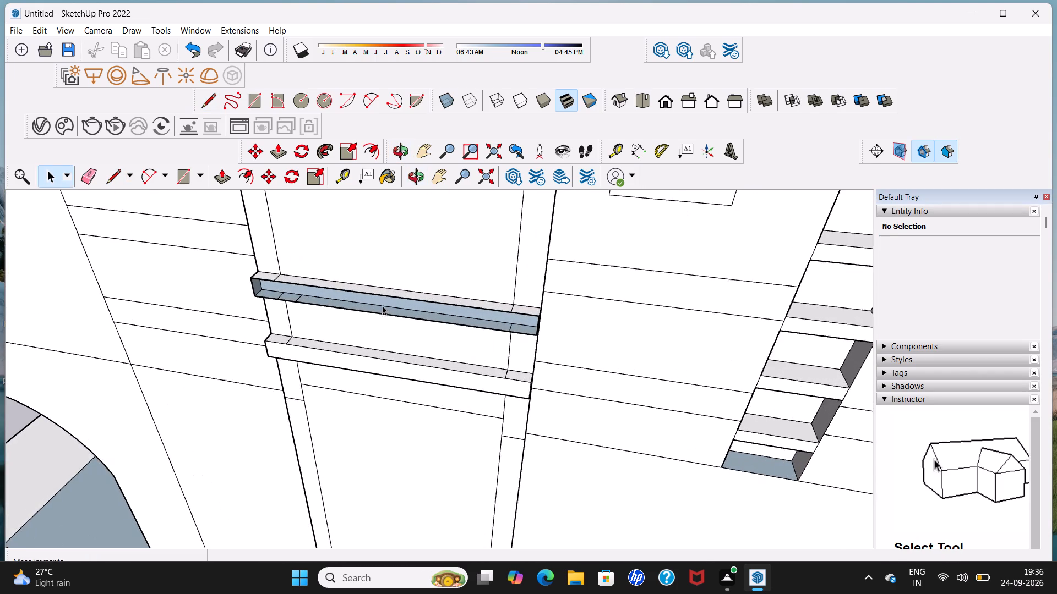
{"action": "scroll", "coordinate": [382, 305], "scroll_direction": "up", "scroll_amount": 1}
{"action": "left_click", "coordinate": [308, 279]}
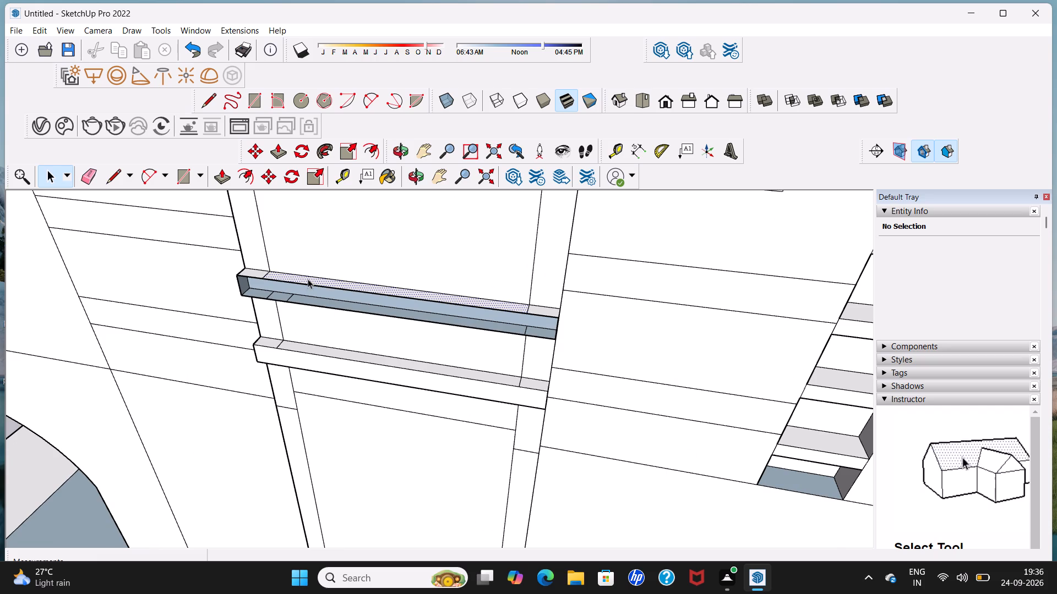
{"action": "key", "text": "Delete"}
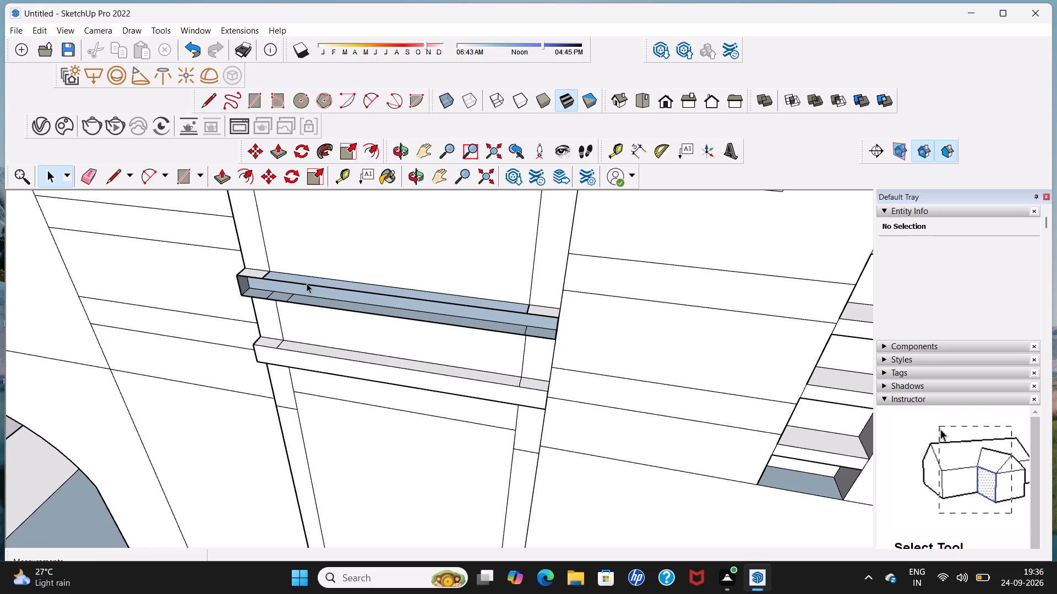
{"action": "left_click", "coordinate": [307, 283]}
{"action": "key", "text": "Delete"}
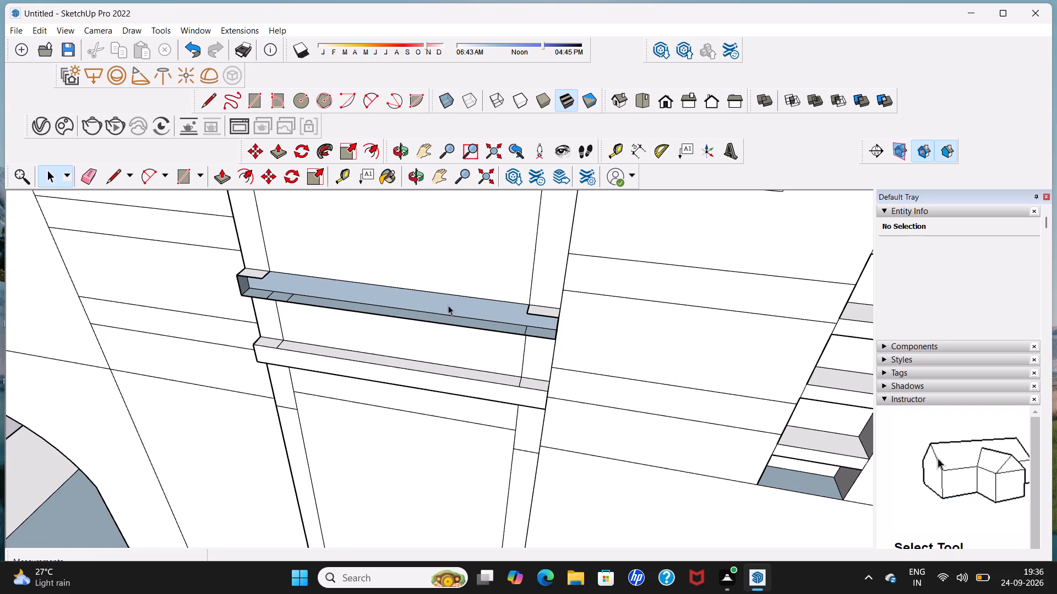
Delete the remaining top-face pieces at both ends of the upper band, along with their leftover edges.
{"action": "left_click", "coordinate": [538, 310]}
{"action": "key", "text": "Delete"}
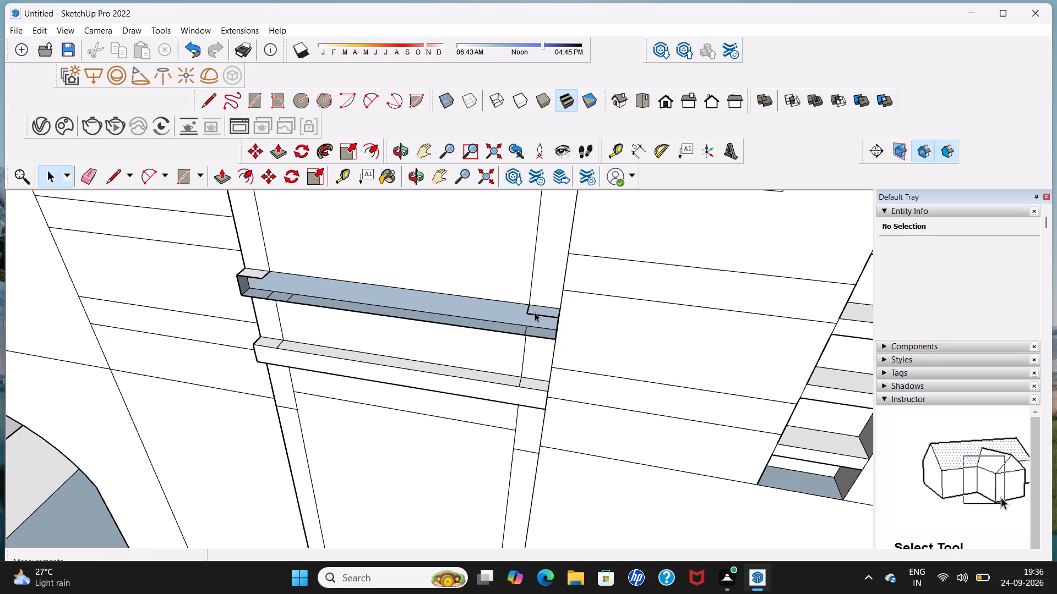
{"action": "left_click", "coordinate": [535, 315]}
{"action": "key", "text": "Delete"}
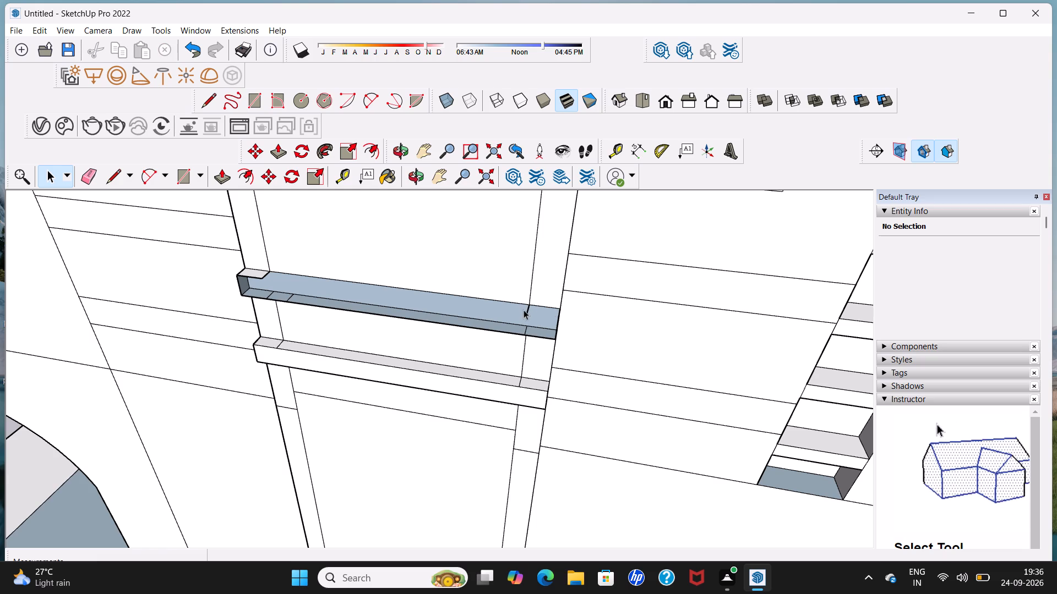
{"action": "left_click", "coordinate": [527, 310]}
{"action": "key", "text": "Delete"}
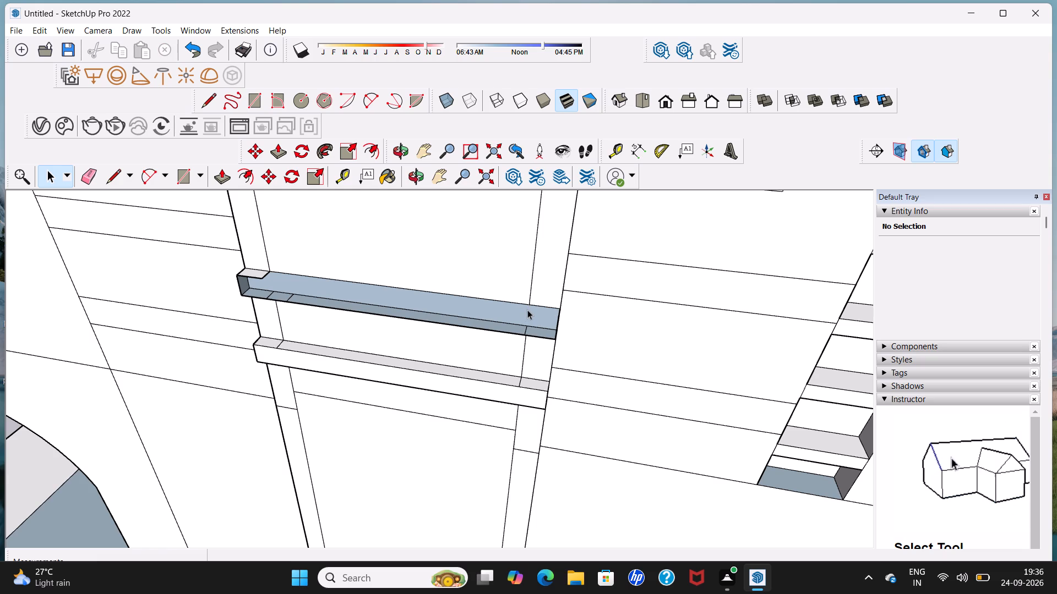
{"action": "left_click", "coordinate": [260, 274]}
{"action": "key", "text": "Delete"}
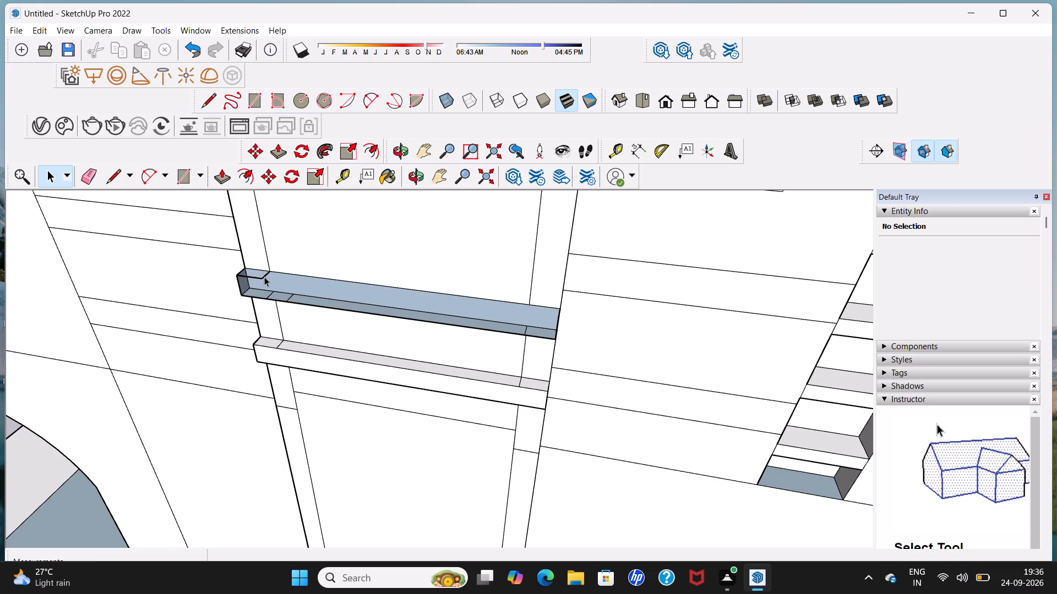
{"action": "left_click", "coordinate": [264, 277]}
{"action": "key", "text": "Delete"}
{"action": "left_click", "coordinate": [261, 277]}
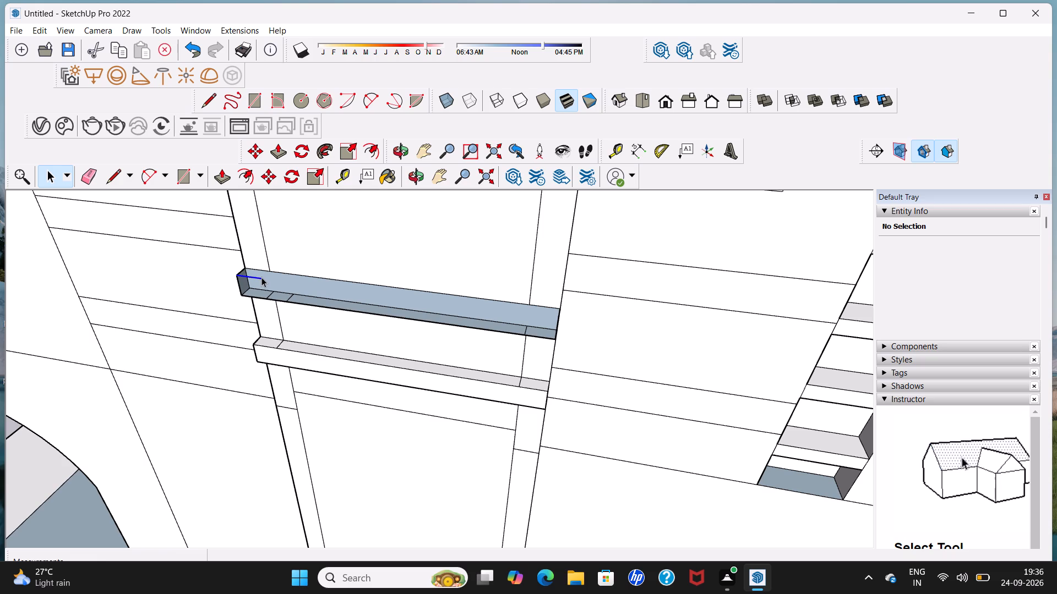
{"action": "key", "text": "Delete"}
Delete the upper band's underside faces, from the long middle section through to the pieces at the left end.
{"action": "scroll", "coordinate": [261, 277], "scroll_direction": "down", "scroll_amount": 5}
{"action": "middle_click_drag", "start_coordinate": [261, 282], "coordinate": [296, 281]}
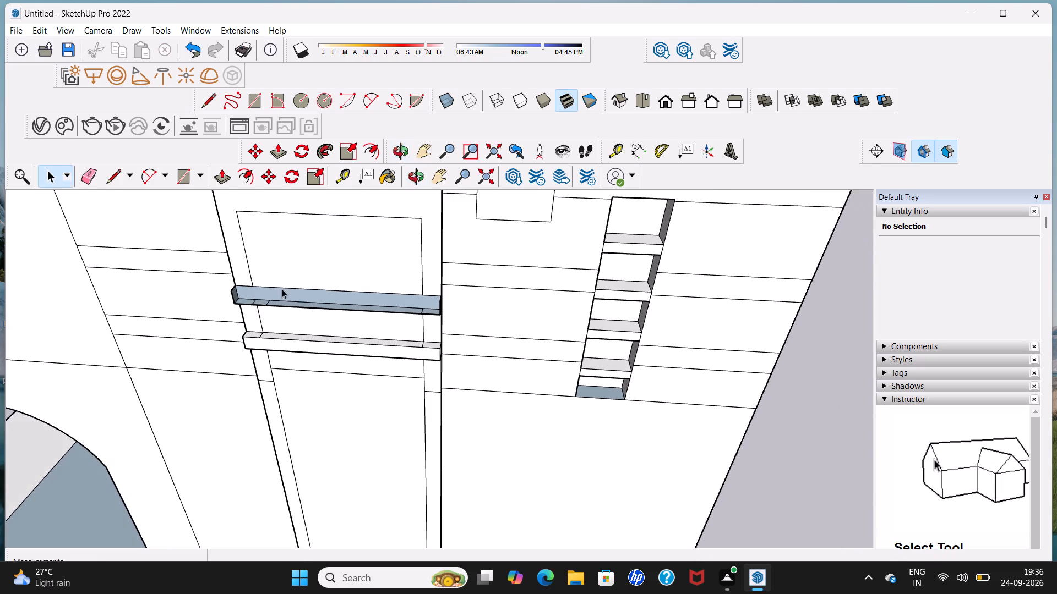
{"action": "scroll", "coordinate": [268, 295], "scroll_direction": "up", "scroll_amount": 3}
{"action": "middle_click_drag", "start_coordinate": [208, 285], "coordinate": [246, 247]}
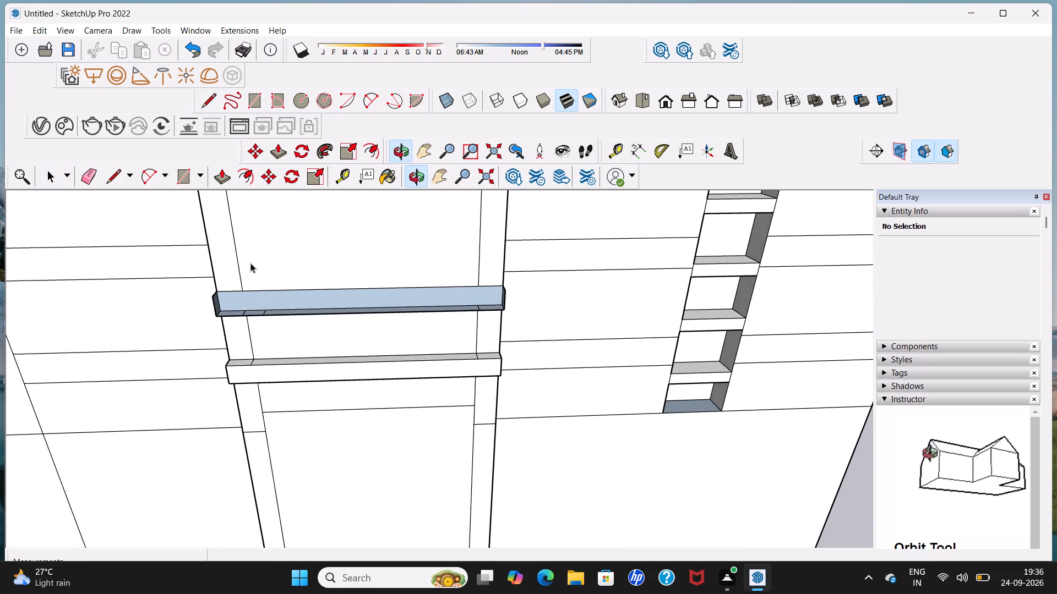
{"action": "middle_click_drag", "start_coordinate": [286, 307], "coordinate": [286, 308]}
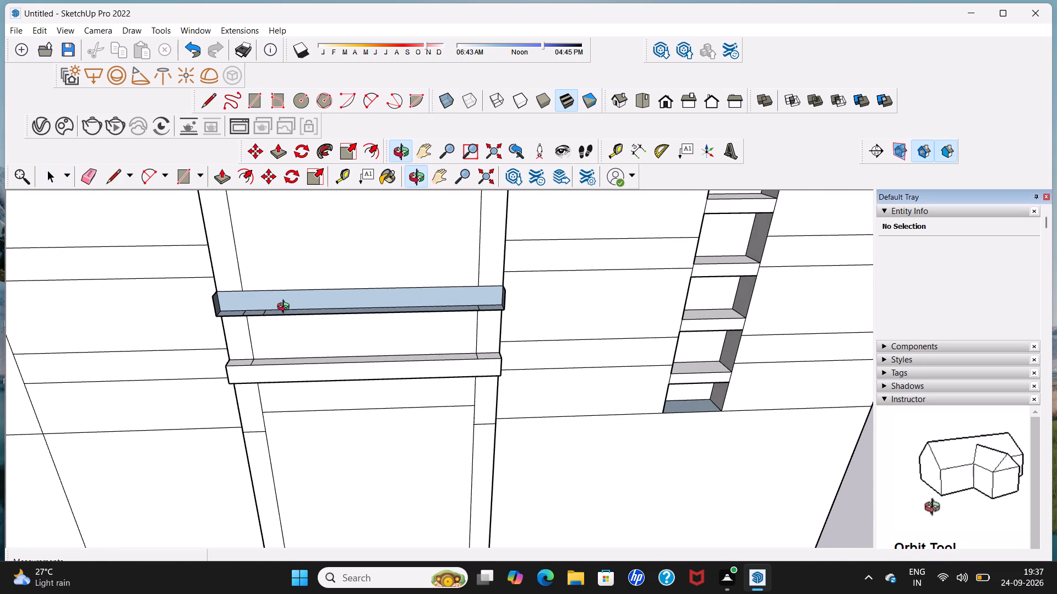
{"action": "middle_click_drag", "start_coordinate": [286, 308], "coordinate": [282, 343]}
{"action": "scroll", "coordinate": [277, 323], "scroll_direction": "up", "scroll_amount": 1}
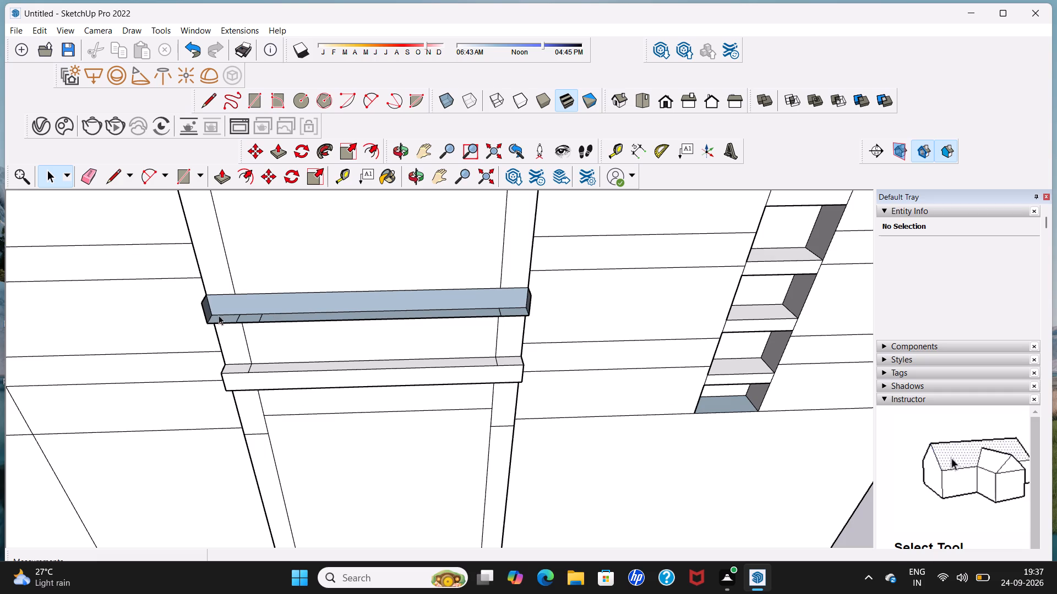
{"action": "middle_click_drag", "start_coordinate": [219, 315], "coordinate": [407, 251]}
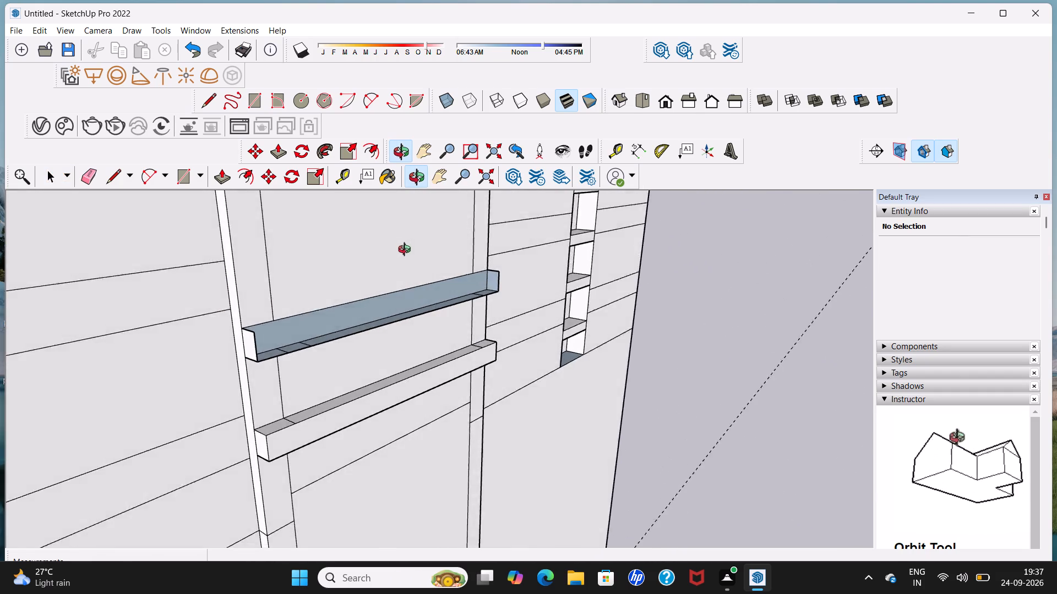
{"action": "middle_click_drag", "start_coordinate": [407, 251], "coordinate": [399, 233]}
{"action": "middle_click_drag", "start_coordinate": [359, 334], "coordinate": [352, 270]}
{"action": "scroll", "coordinate": [352, 270], "scroll_direction": "up", "scroll_amount": 1}
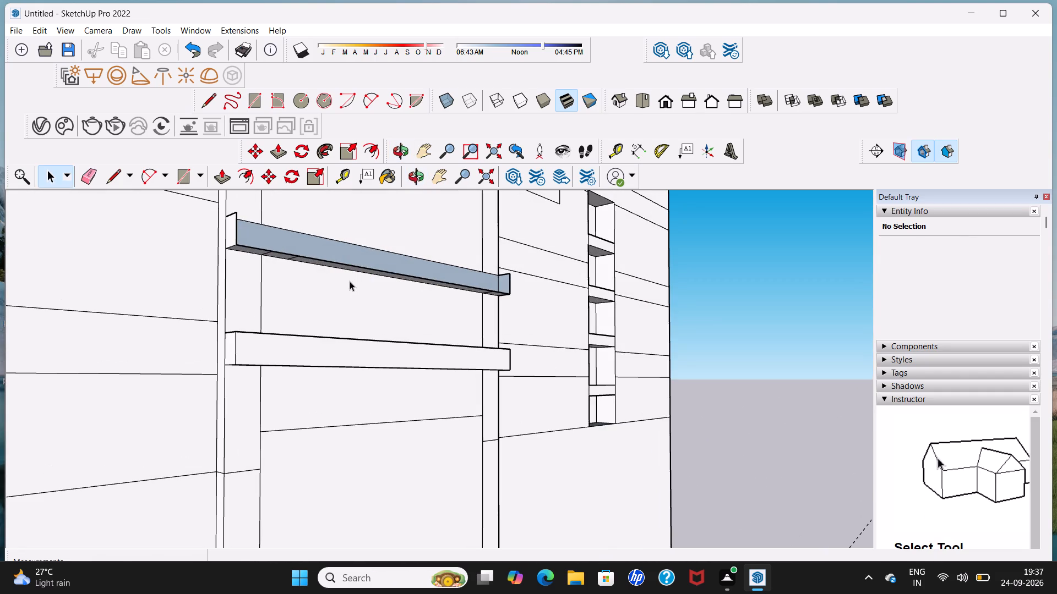
{"action": "left_click", "coordinate": [360, 267]}
{"action": "key", "text": "Delete"}
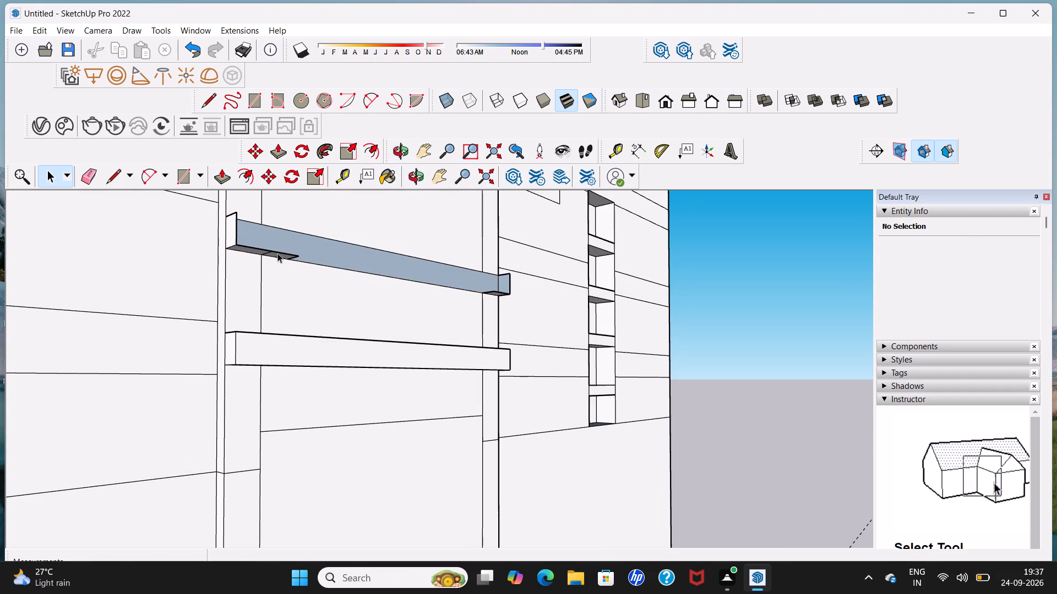
{"action": "left_click", "coordinate": [278, 252]}
{"action": "key", "text": "Delete"}
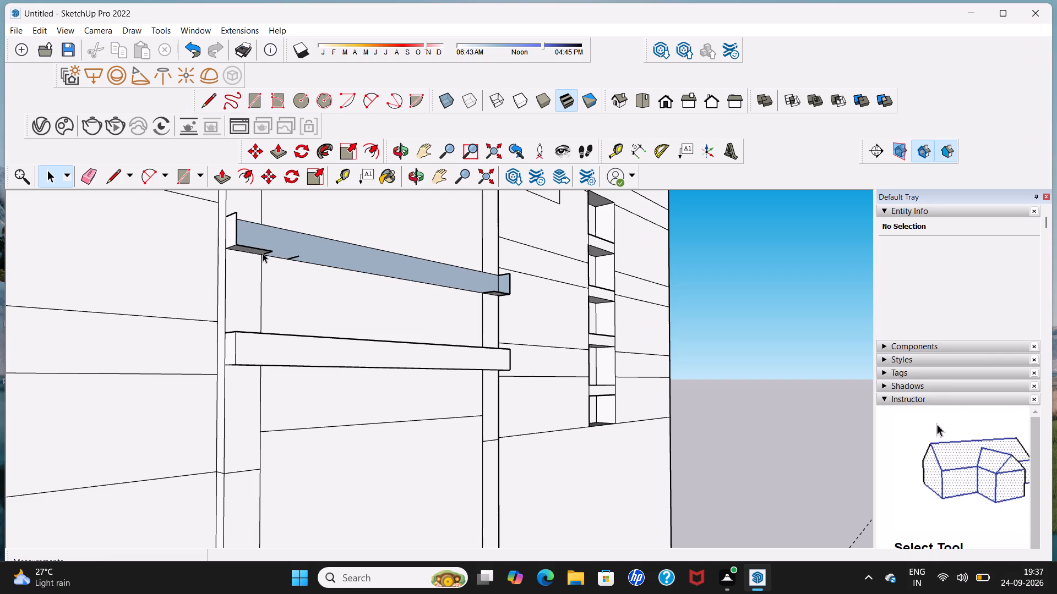
{"action": "left_click", "coordinate": [263, 253]}
{"action": "key", "text": "Delete"}
Delete the upper band's left end face and all the leftover edges at that end.
{"action": "left_click", "coordinate": [232, 237]}
{"action": "key", "text": "Delete"}
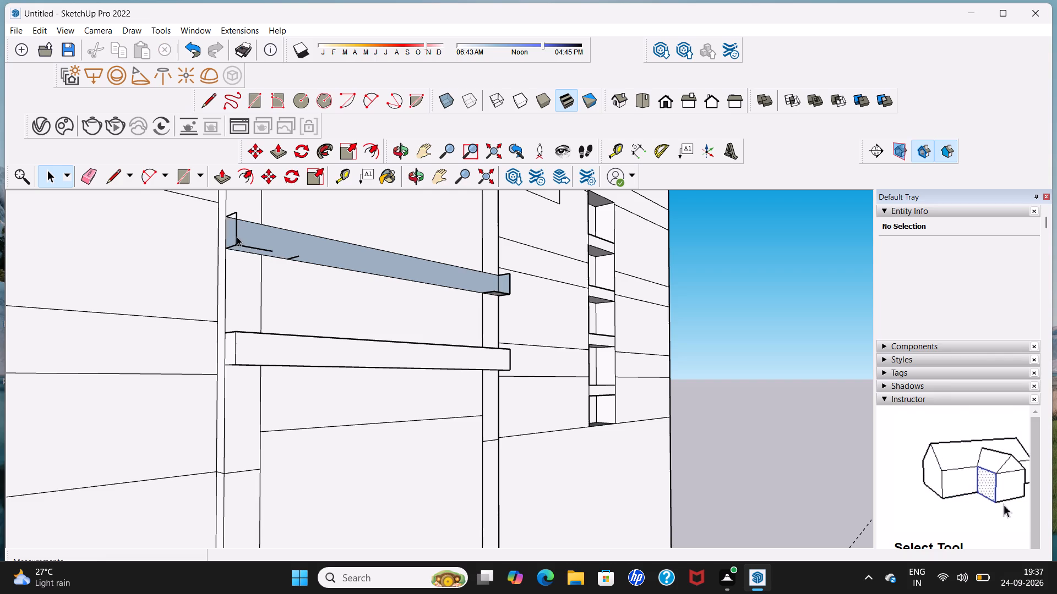
{"action": "left_click", "coordinate": [237, 237]}
{"action": "key", "text": "Delete"}
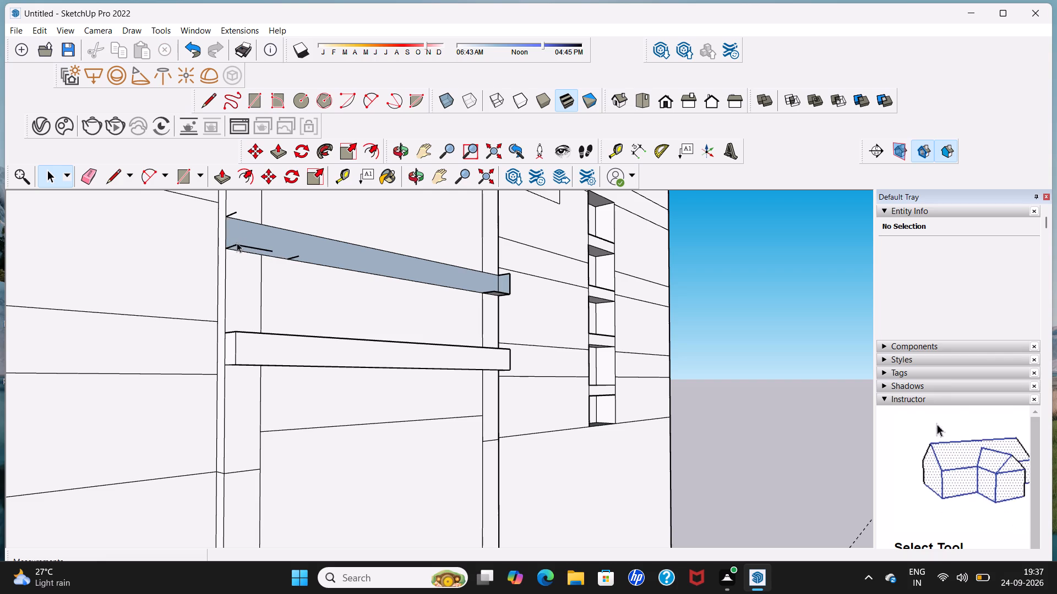
{"action": "left_click", "coordinate": [237, 244]}
{"action": "key", "text": "Delete"}
{"action": "left_click", "coordinate": [249, 246]}
{"action": "key", "text": "Delete"}
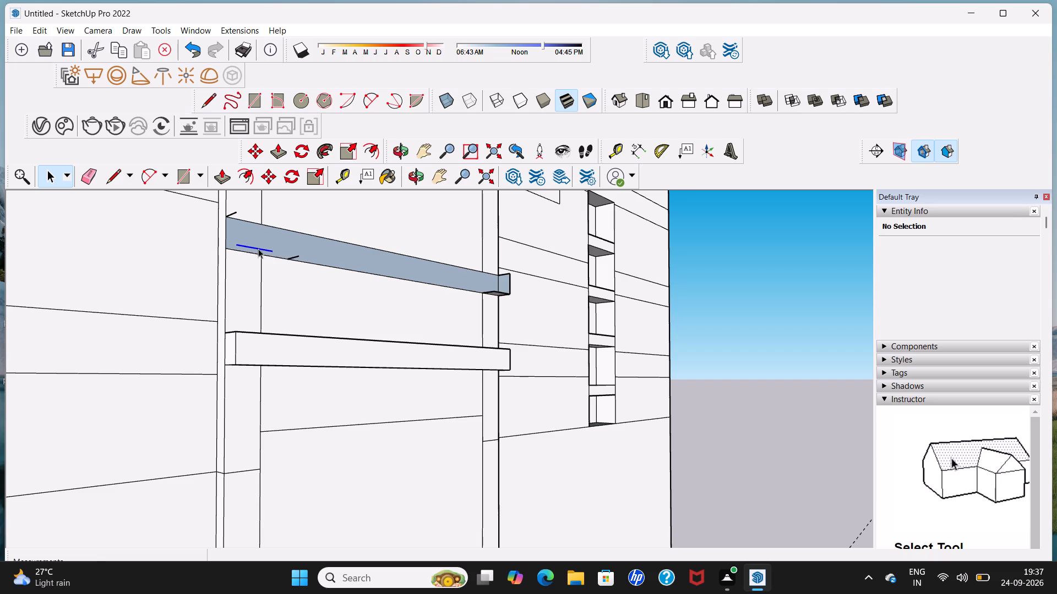
{"action": "key", "text": "Delete"}
{"action": "left_click", "coordinate": [294, 257]}
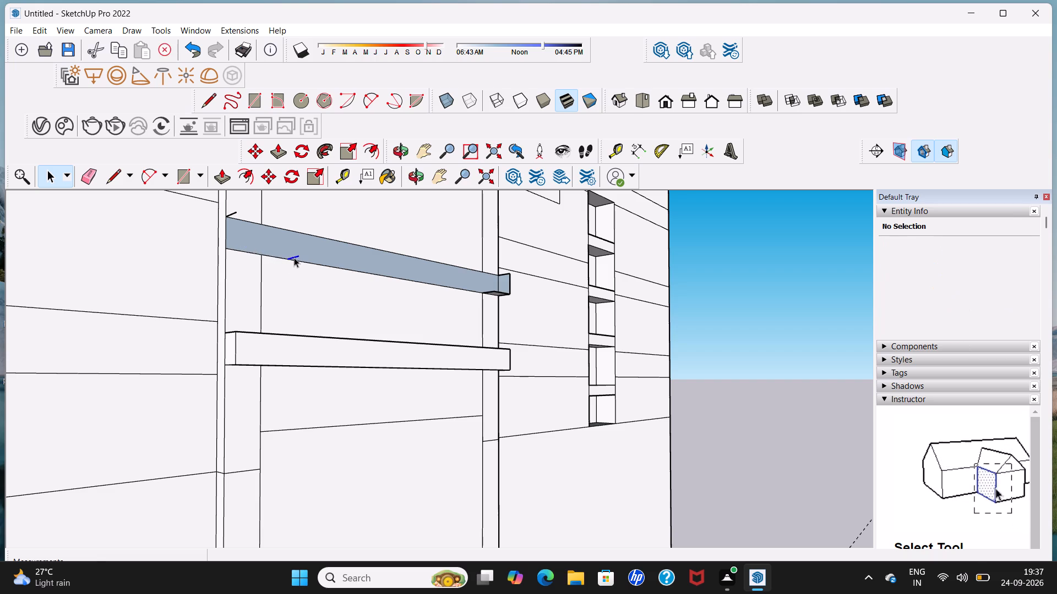
{"action": "key", "text": "Delete"}
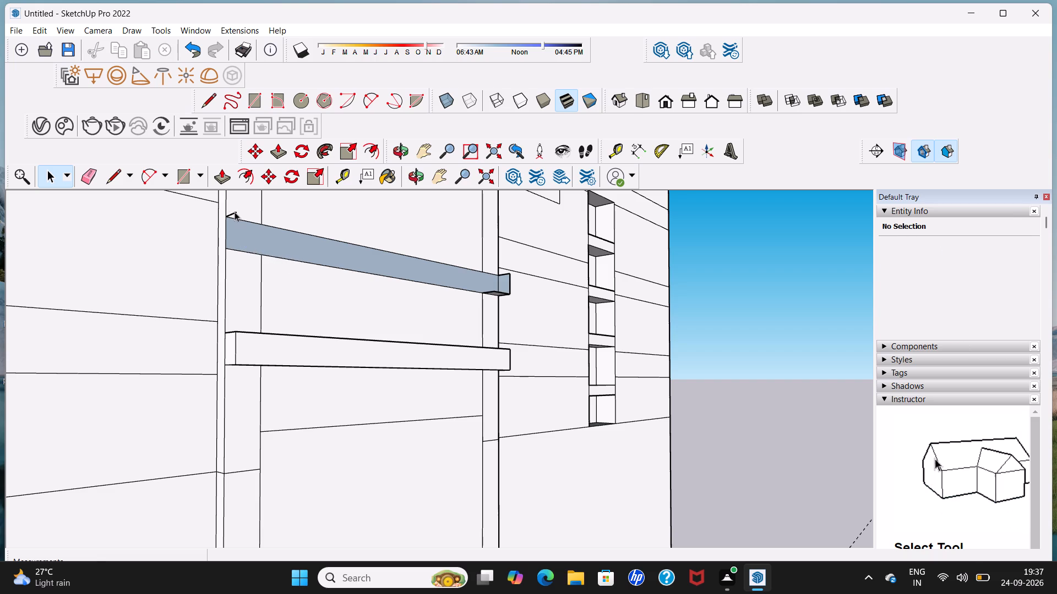
{"action": "left_click", "coordinate": [235, 212]}
{"action": "key", "text": "Delete"}
Delete the remaining underside piece at the upper band's right end, its front edge and the outer vertical edge with the end face.
{"action": "scroll", "coordinate": [306, 216], "scroll_direction": "down", "scroll_amount": 7}
{"action": "scroll", "coordinate": [432, 270], "scroll_direction": "up", "scroll_amount": 5}
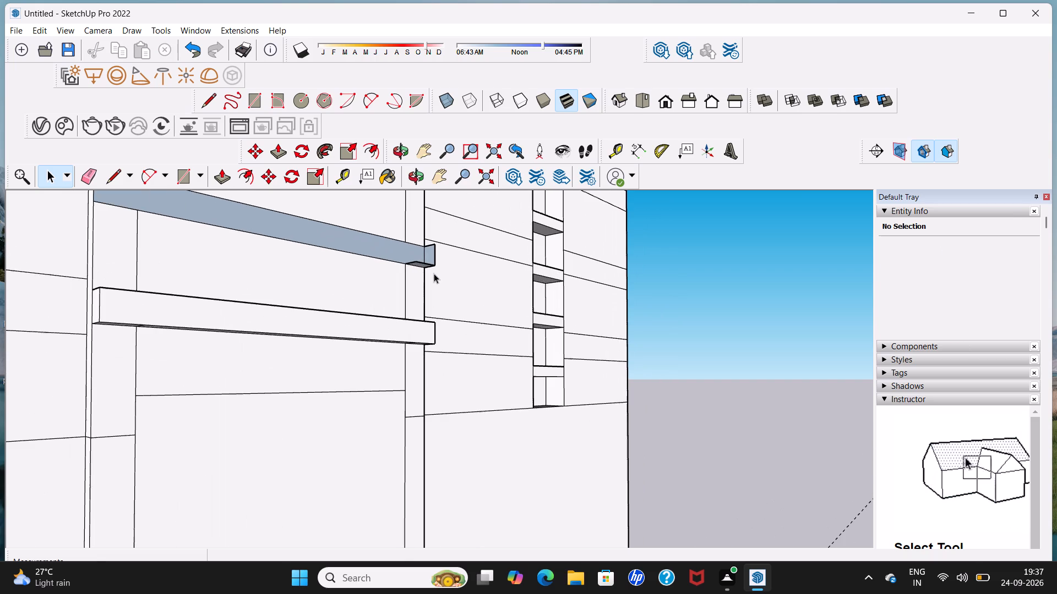
{"action": "left_click", "coordinate": [430, 264]}
{"action": "key", "text": "Delete"}
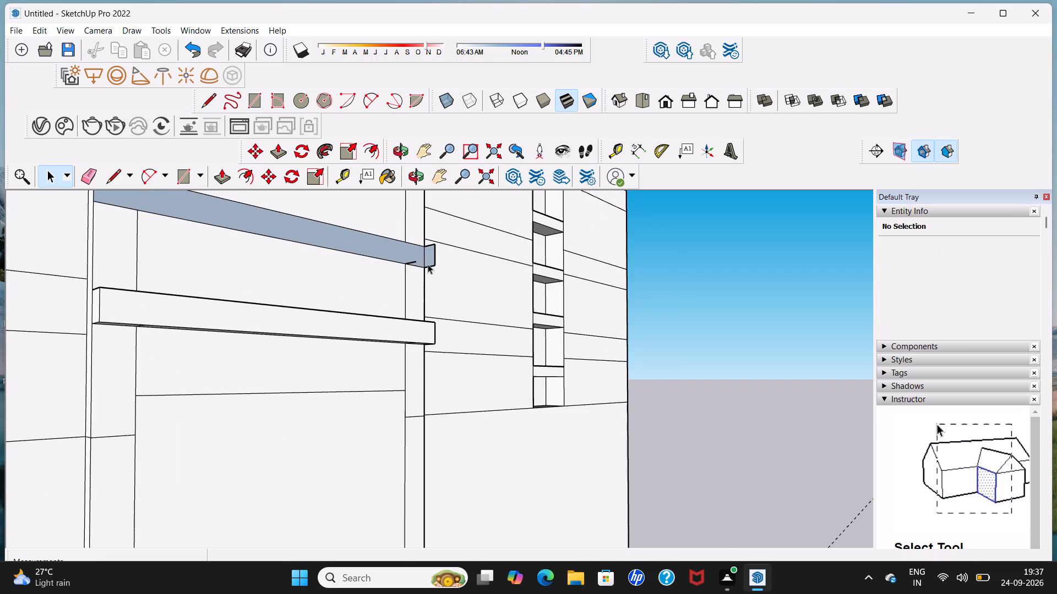
{"action": "left_click", "coordinate": [431, 262]}
{"action": "key", "text": "Delete"}
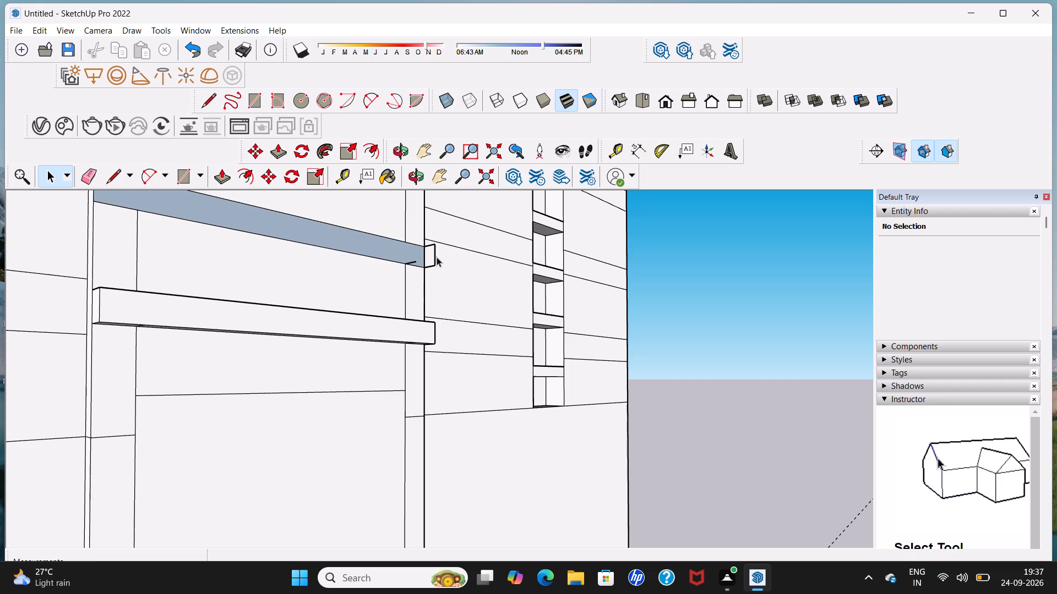
{"action": "left_click", "coordinate": [435, 258]}
{"action": "key", "text": "Delete"}
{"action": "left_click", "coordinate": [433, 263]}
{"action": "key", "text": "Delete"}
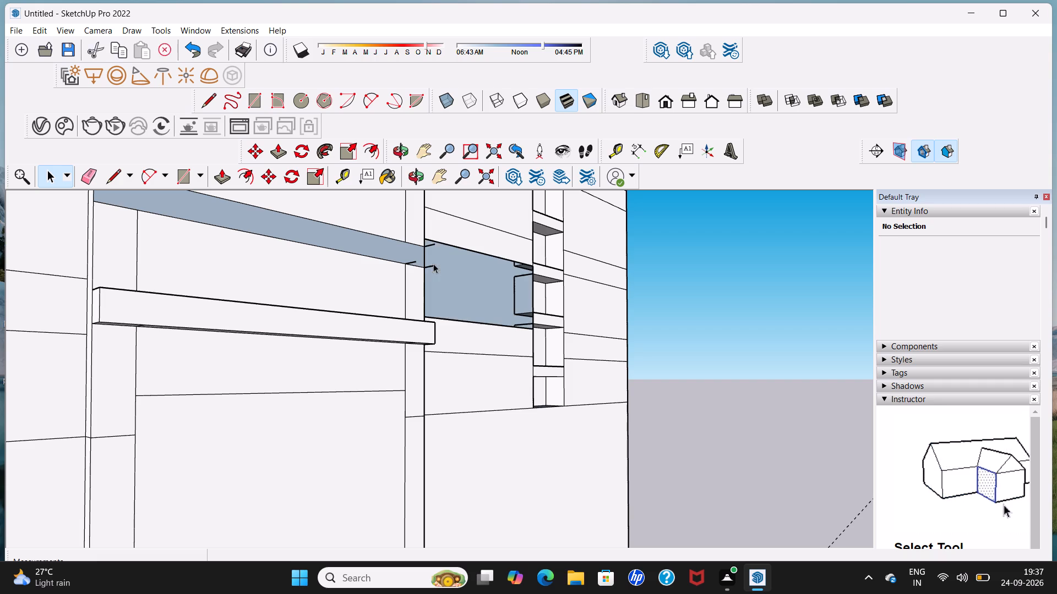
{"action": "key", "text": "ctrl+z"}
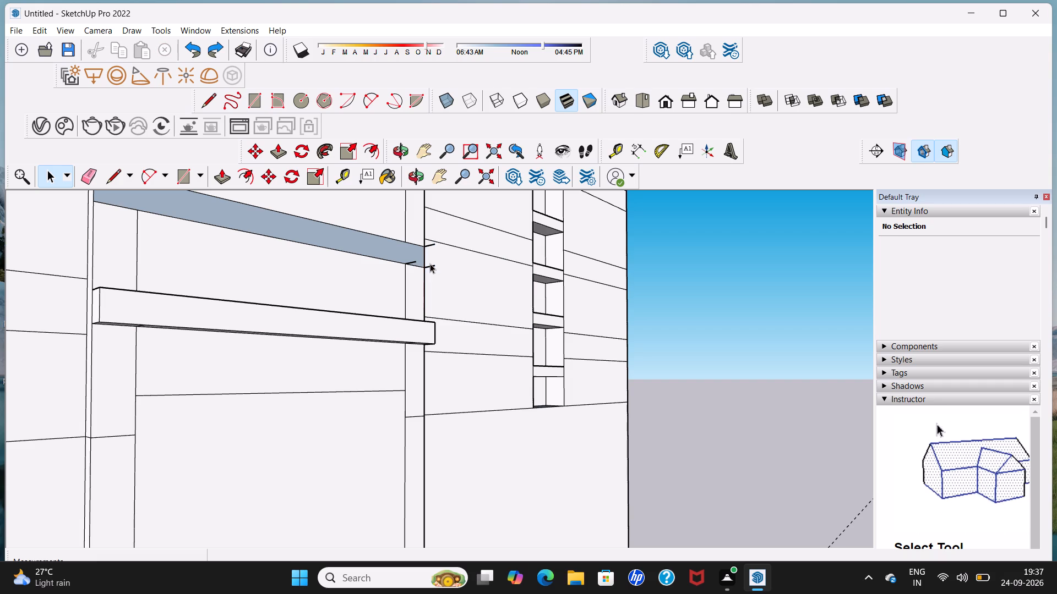
Delete the three short leftover edges at the upper band's right end.
{"action": "scroll", "coordinate": [430, 262], "scroll_direction": "up", "scroll_amount": 3}
{"action": "left_click", "coordinate": [430, 267]}
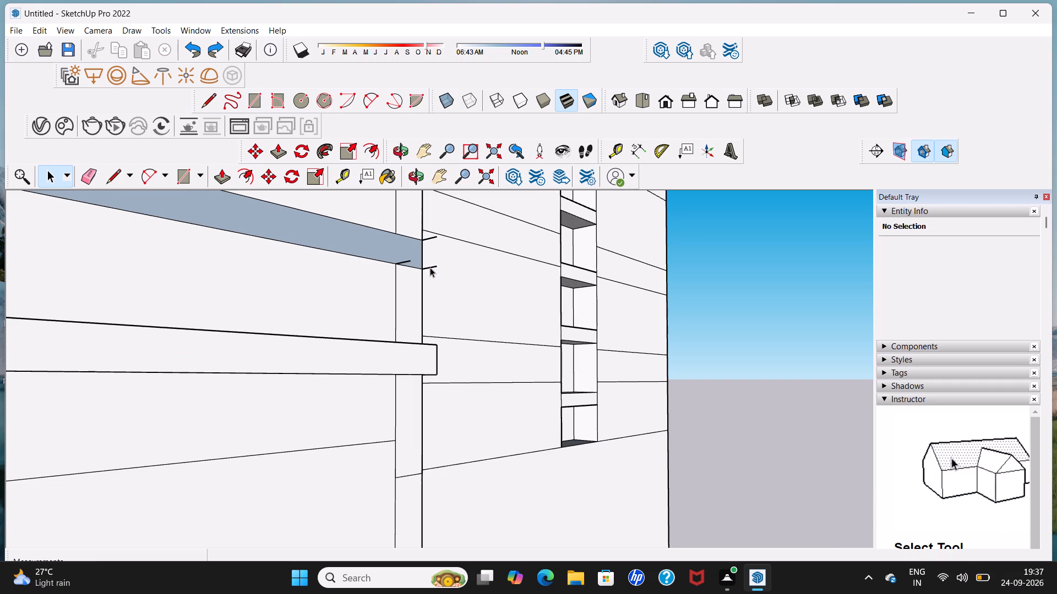
{"action": "key", "text": "Delete"}
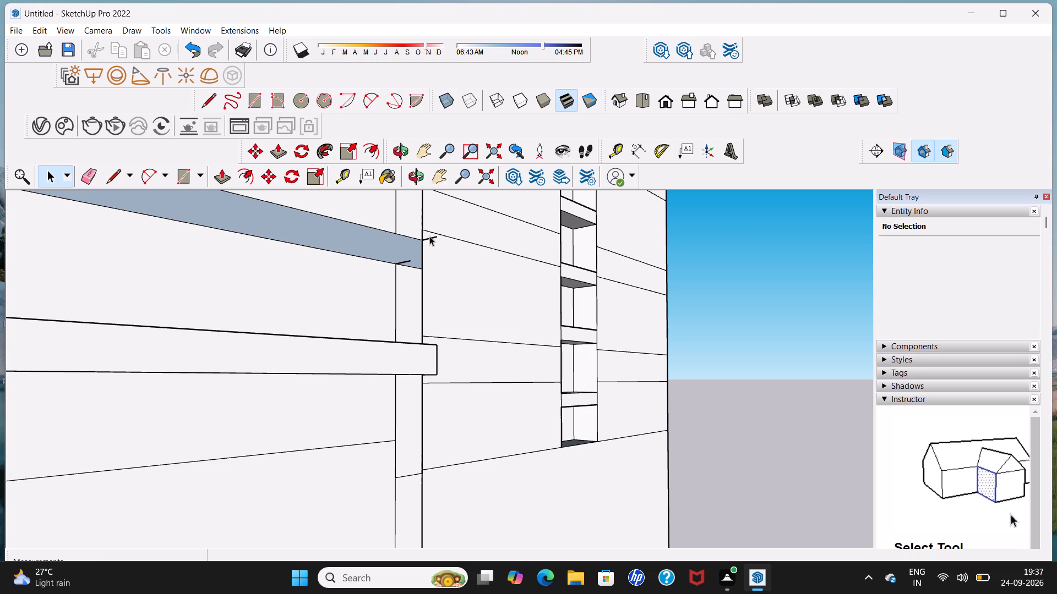
{"action": "left_click", "coordinate": [431, 236]}
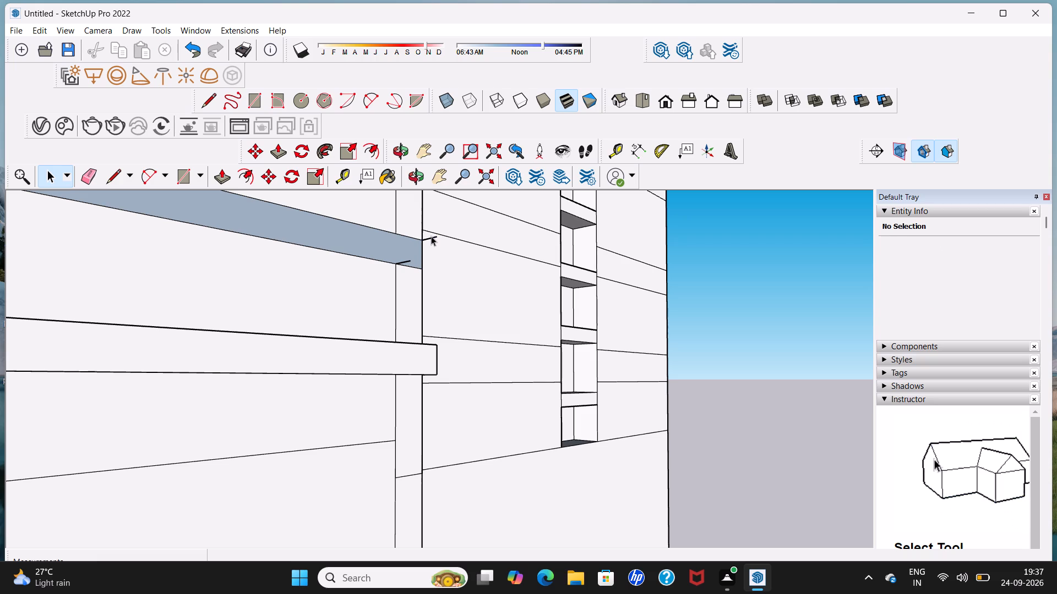
{"action": "key", "text": "Delete"}
{"action": "left_click", "coordinate": [409, 261]}
{"action": "key", "text": "Delete"}
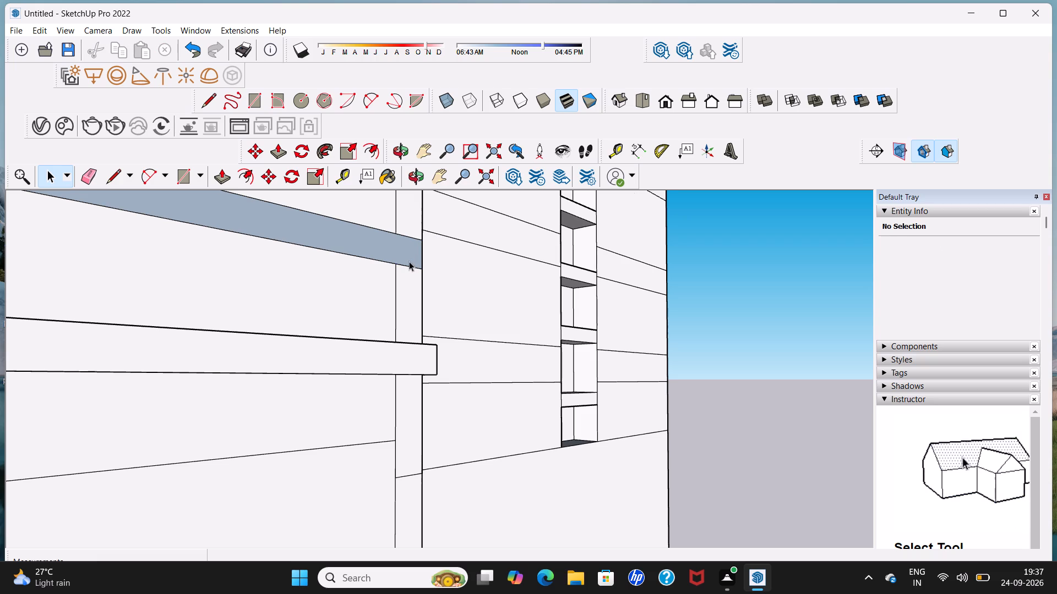
Draw two vertical lines about 2 1/16" long across the remaining blue strip, continuing the frame's left and right inner edges.
{"action": "scroll", "coordinate": [409, 261], "scroll_direction": "down", "scroll_amount": 11}
{"action": "middle_click_drag", "start_coordinate": [352, 256], "coordinate": [242, 289]}
{"action": "scroll", "coordinate": [242, 289], "scroll_direction": "up", "scroll_amount": 4}
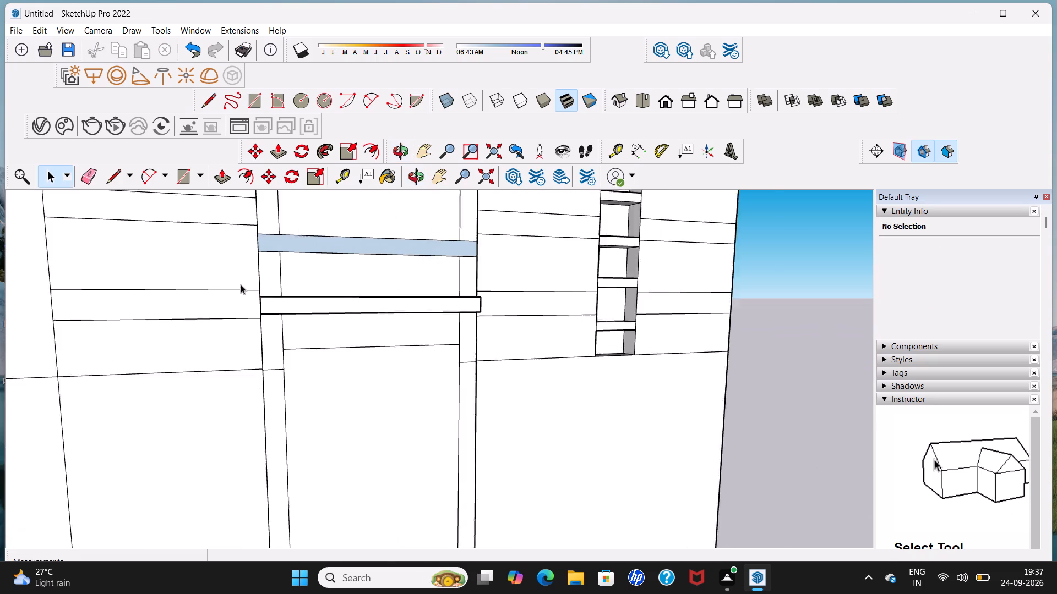
{"action": "scroll", "coordinate": [241, 284], "scroll_direction": "up", "scroll_amount": 1}
{"action": "middle_click_drag", "start_coordinate": [299, 254], "coordinate": [217, 255]}
{"action": "scroll", "coordinate": [222, 252], "scroll_direction": "up", "scroll_amount": 1}
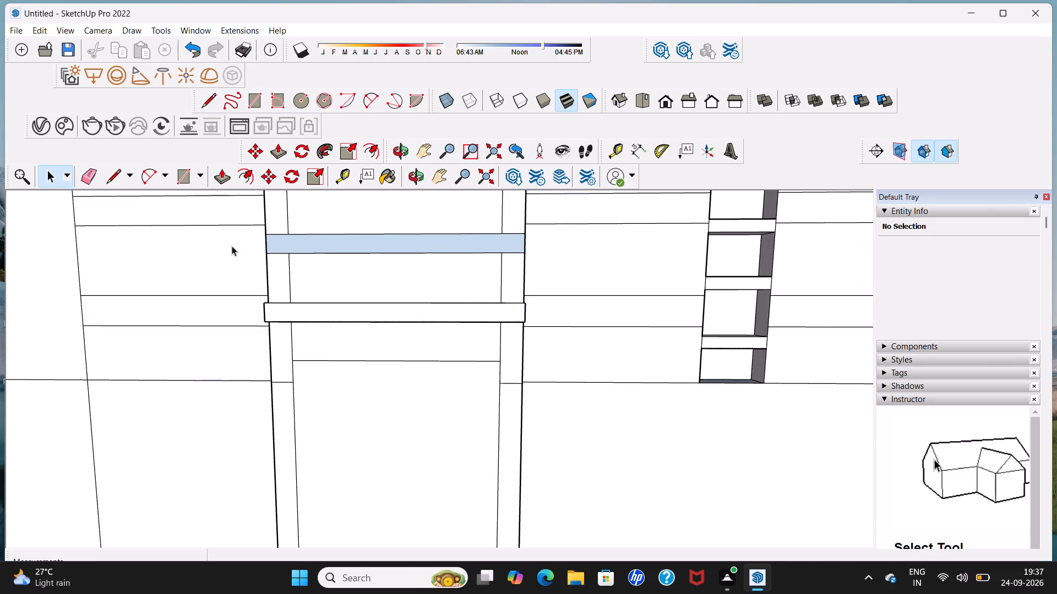
{"action": "scroll", "coordinate": [232, 246], "scroll_direction": "up", "scroll_amount": 1}
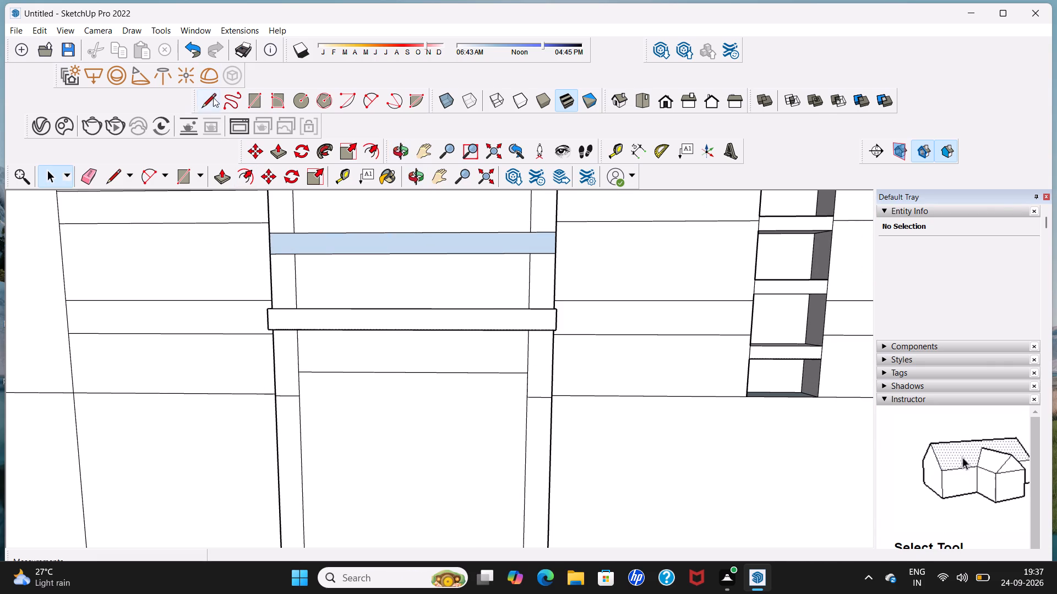
{"action": "left_click", "coordinate": [213, 100]}
{"action": "left_click", "coordinate": [296, 232]}
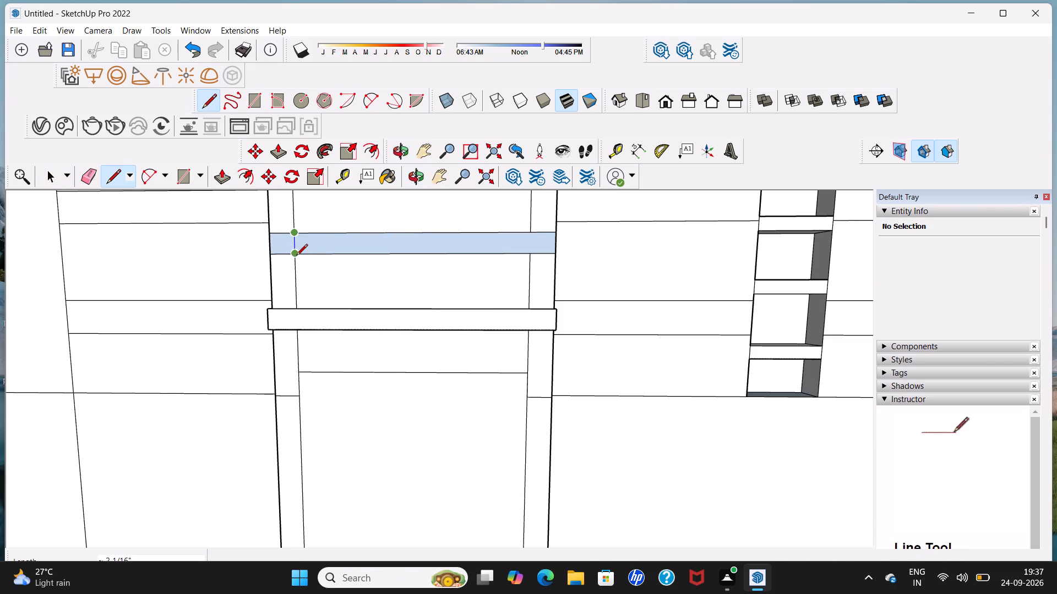
{"action": "left_click", "coordinate": [296, 256]}
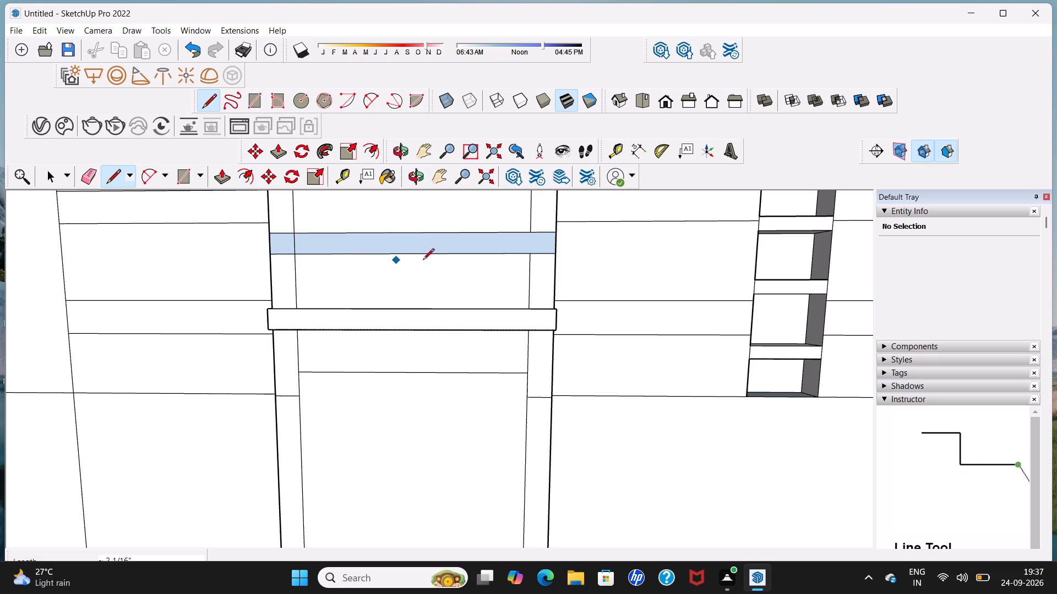
{"action": "left_click", "coordinate": [528, 255]}
{"action": "left_click", "coordinate": [528, 234]}
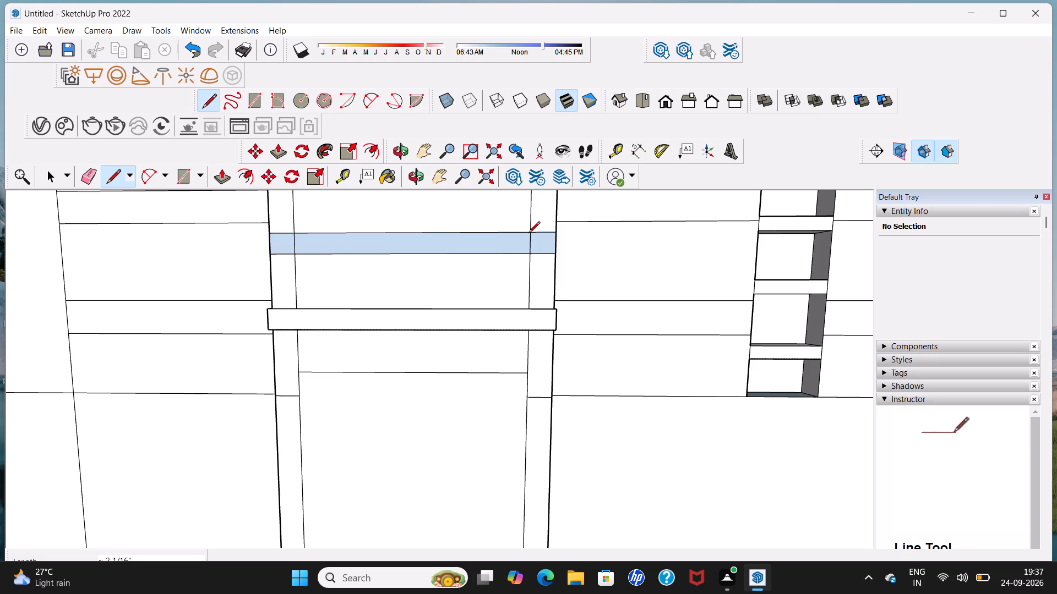
Trace the blue strip's bottom and top edges with horizontal lines about 2' 4 5/16" long across the full frame width.
{"action": "left_click", "coordinate": [268, 255]}
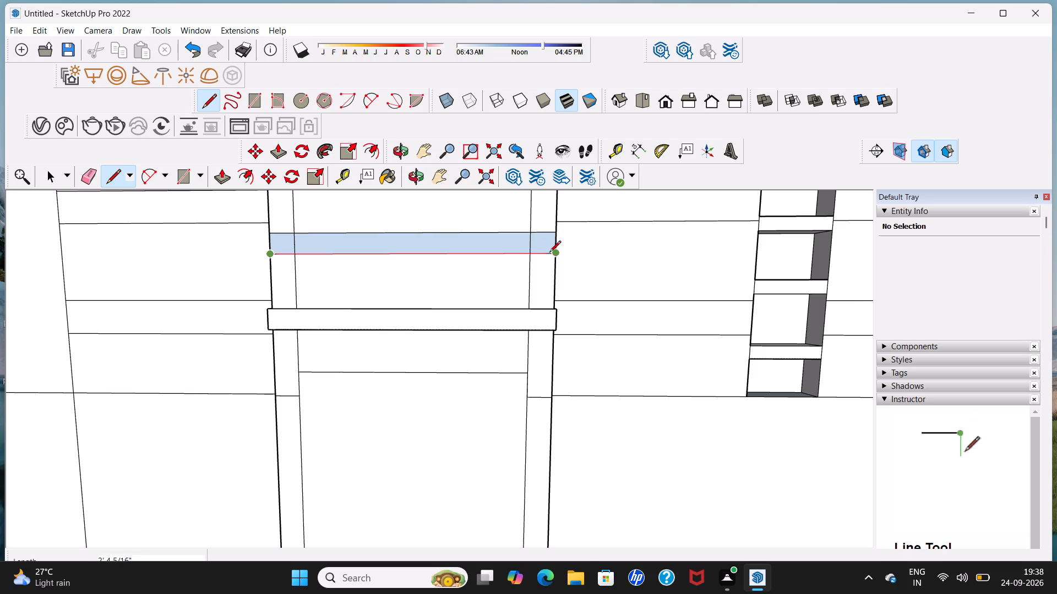
{"action": "left_click", "coordinate": [549, 254]}
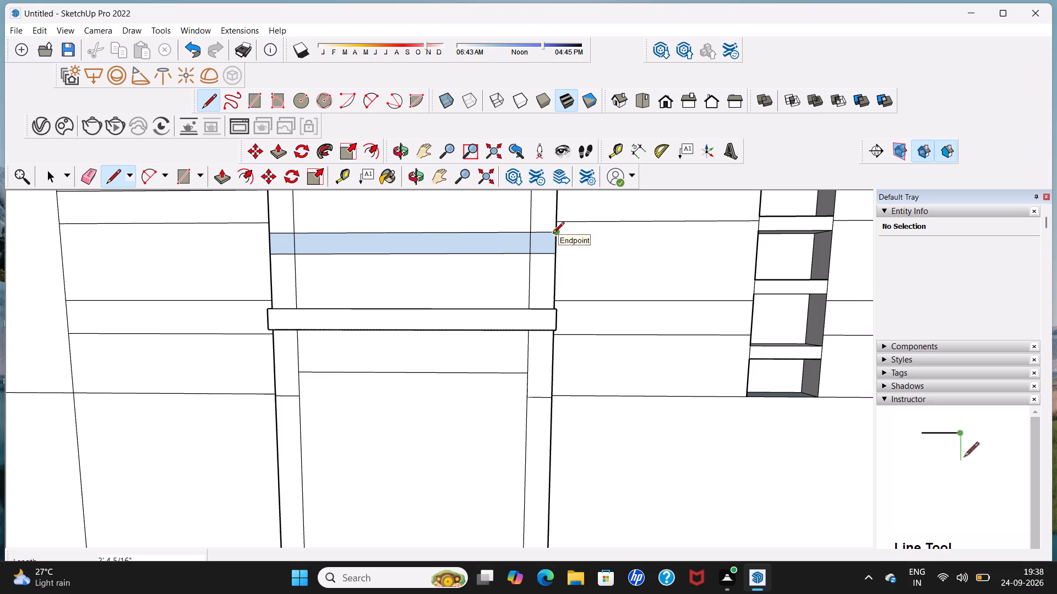
{"action": "left_click", "coordinate": [553, 234]}
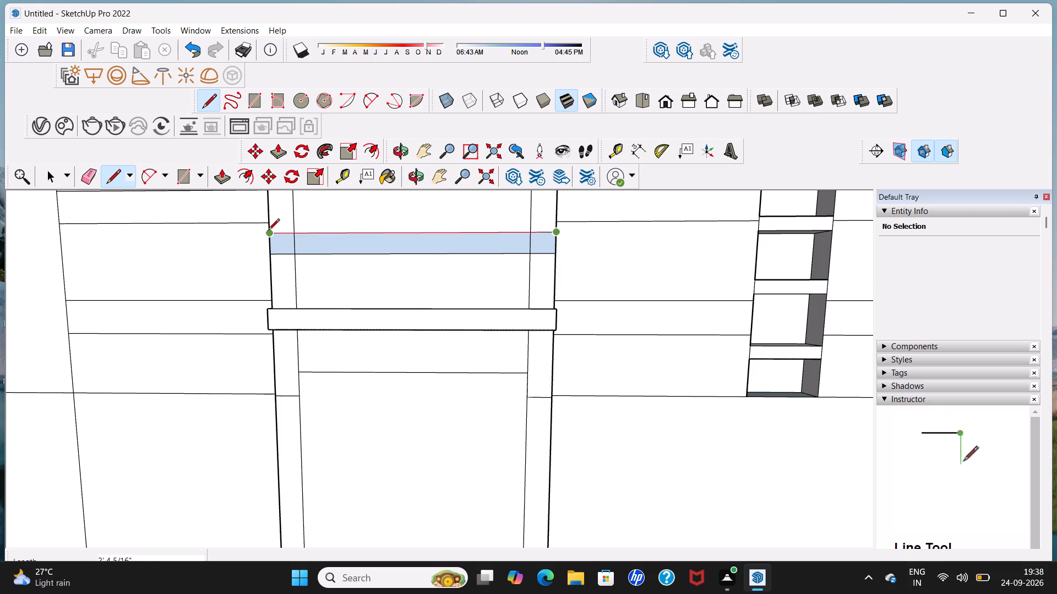
{"action": "left_click", "coordinate": [268, 231]}
{"action": "left_click", "coordinate": [269, 253]}
{"action": "scroll", "coordinate": [269, 252], "scroll_direction": "down", "scroll_amount": 5}
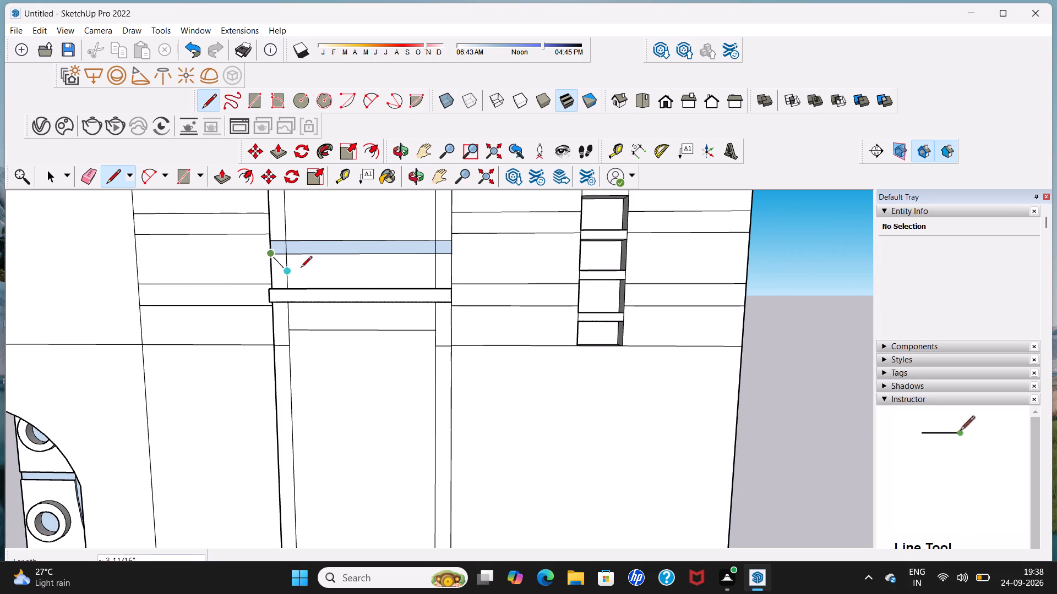
{"action": "left_click_drag", "start_coordinate": [380, 266], "coordinate": [407, 269]}
{"action": "key", "text": "space"}
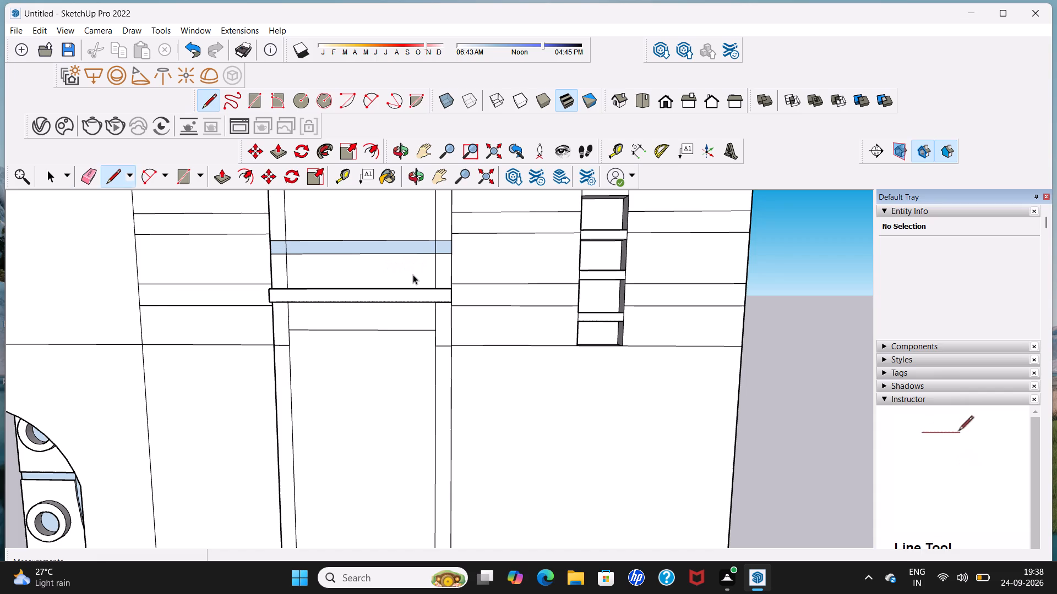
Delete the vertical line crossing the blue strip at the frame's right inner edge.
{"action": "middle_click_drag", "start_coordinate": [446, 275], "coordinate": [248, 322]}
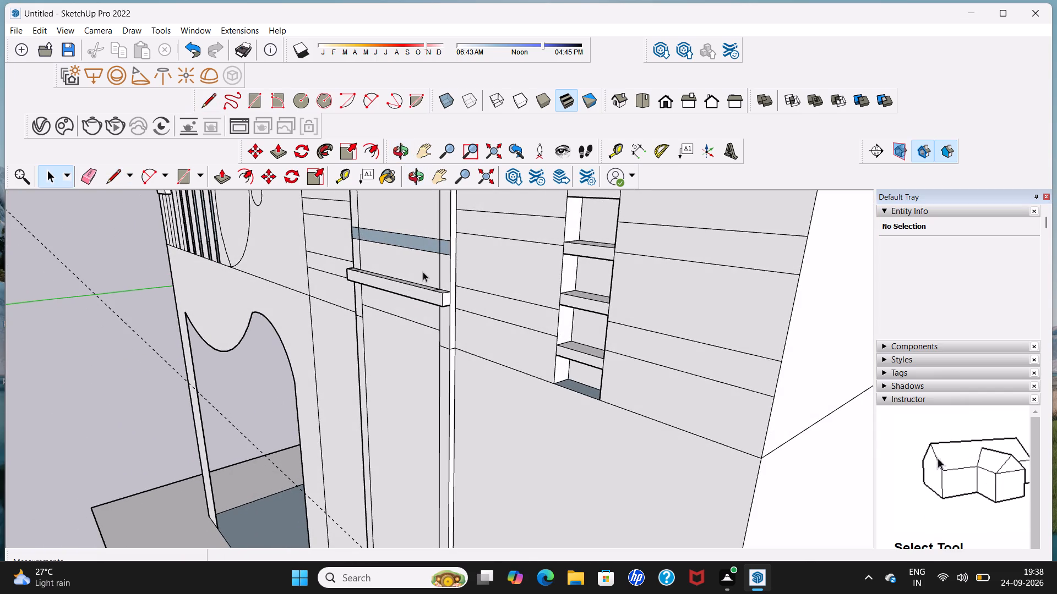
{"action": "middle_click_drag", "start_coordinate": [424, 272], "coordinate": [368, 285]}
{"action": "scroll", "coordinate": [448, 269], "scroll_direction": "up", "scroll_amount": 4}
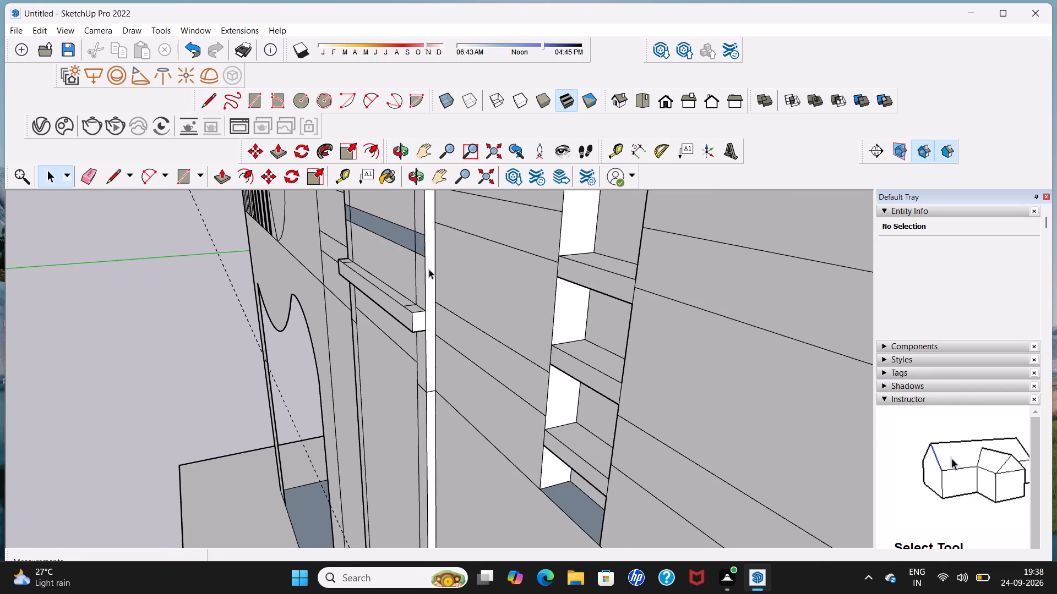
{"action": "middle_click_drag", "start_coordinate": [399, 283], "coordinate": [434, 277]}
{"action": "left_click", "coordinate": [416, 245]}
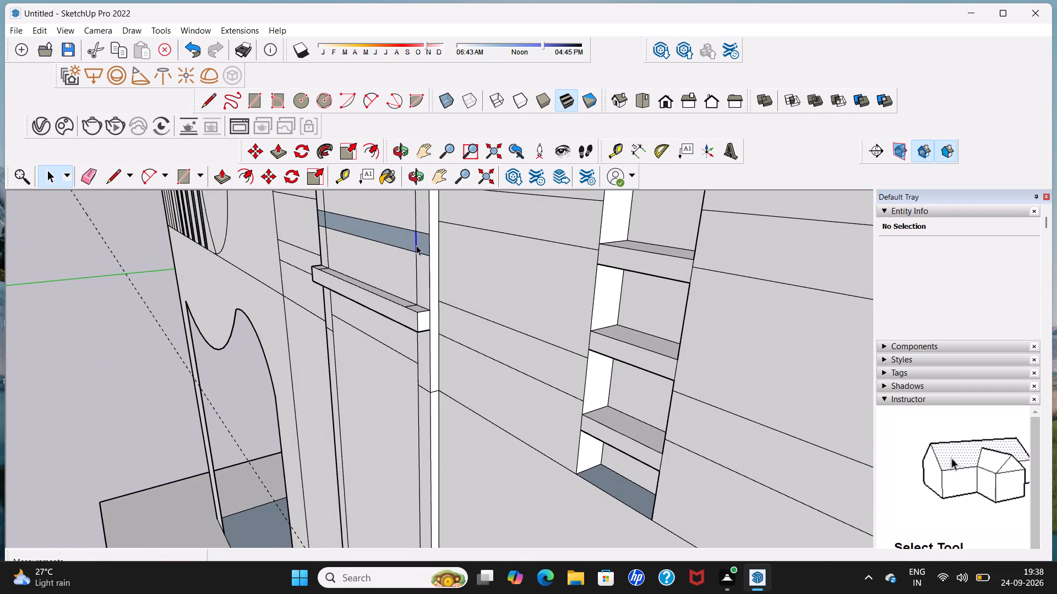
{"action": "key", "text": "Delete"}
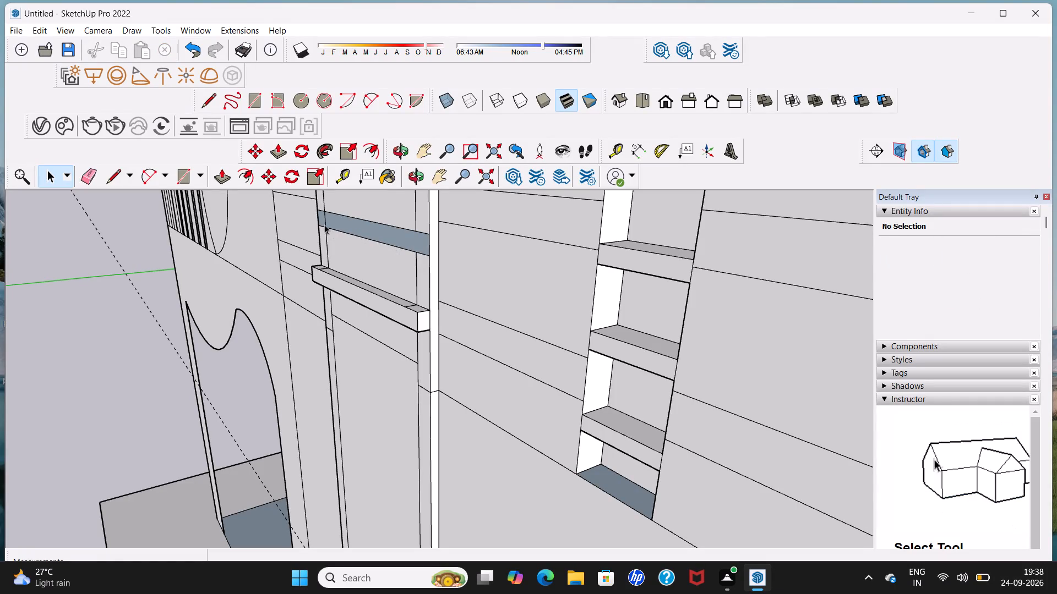
Redraw the vertical line about 2 1/16" long across the blue strip, continuing the frame's right inner edge.
{"action": "middle_click_drag", "start_coordinate": [324, 224], "coordinate": [427, 219]}
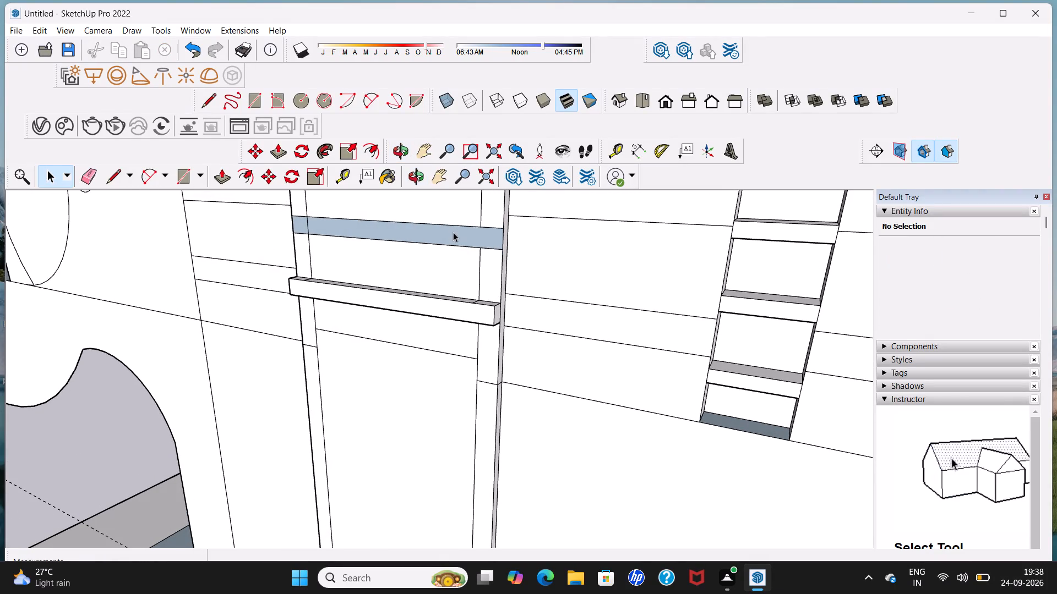
{"action": "left_click", "coordinate": [208, 103]}
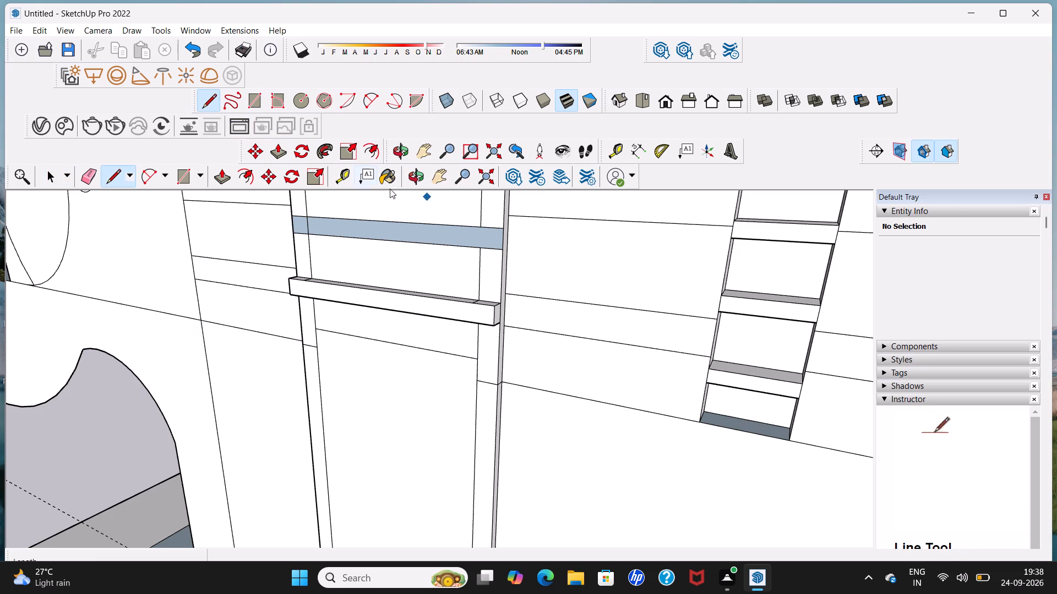
{"action": "left_click", "coordinate": [480, 228]}
{"action": "left_click", "coordinate": [480, 247]}
{"action": "key", "text": "Delete"}
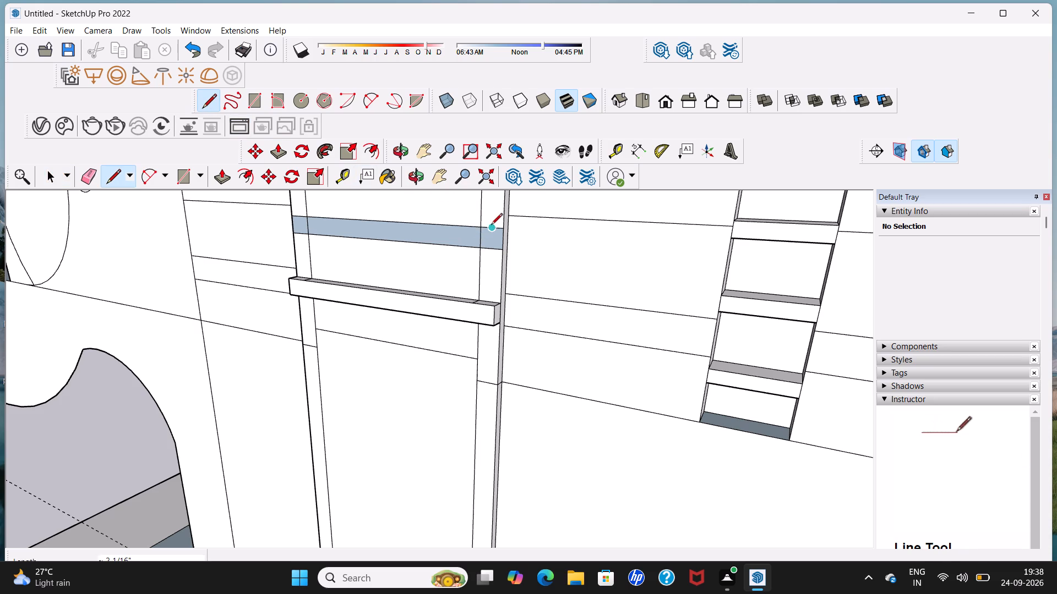
{"action": "scroll", "coordinate": [487, 237], "scroll_direction": "down", "scroll_amount": 9}
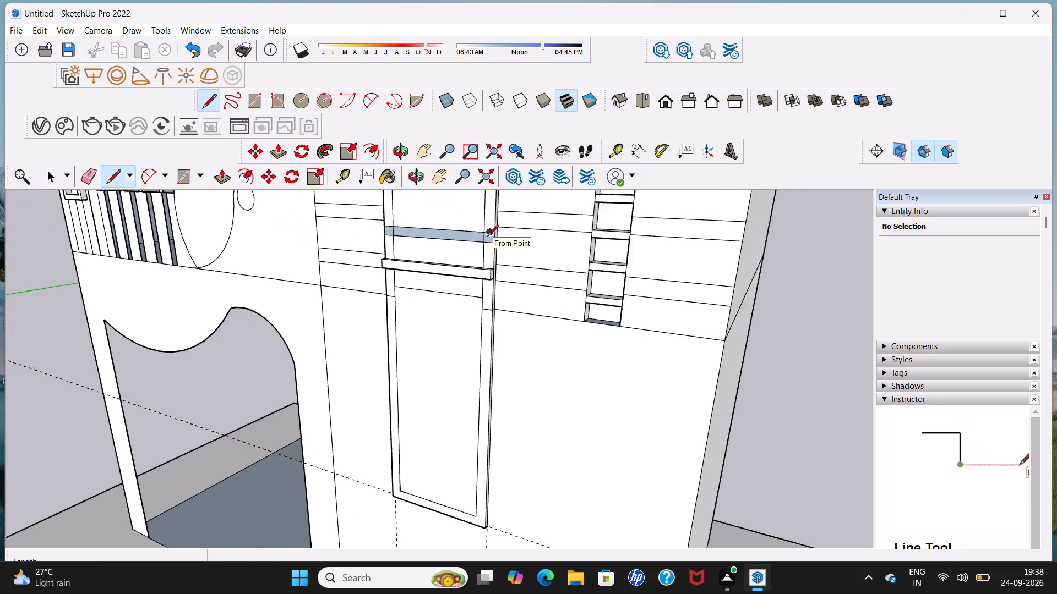
{"action": "scroll", "coordinate": [487, 237], "scroll_direction": "down", "scroll_amount": 2}
{"action": "left_click", "coordinate": [116, 284]}
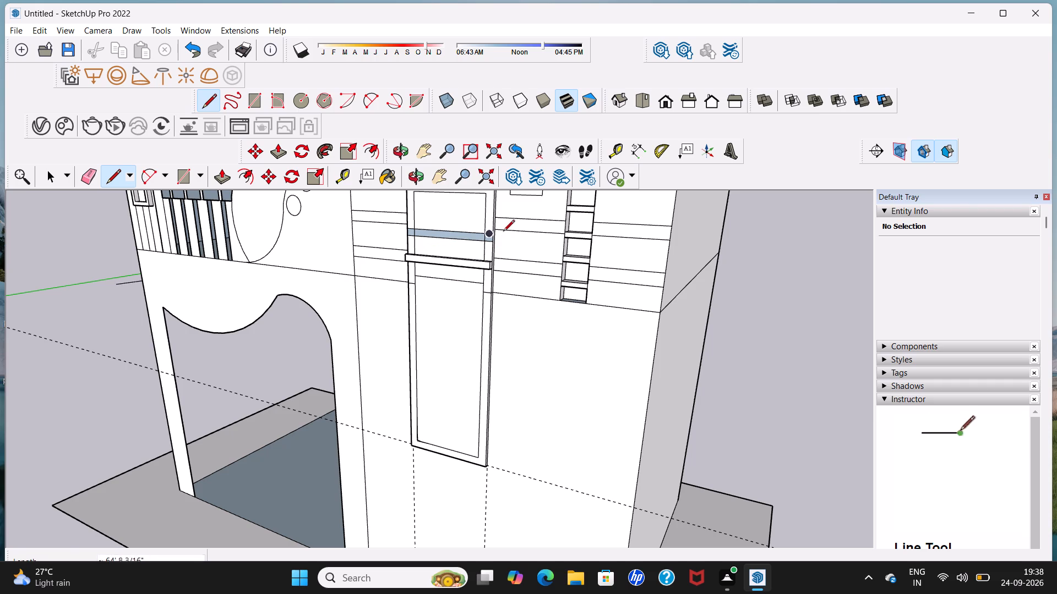
{"action": "scroll", "coordinate": [488, 243], "scroll_direction": "up", "scroll_amount": 5}
{"action": "key", "text": "space"}
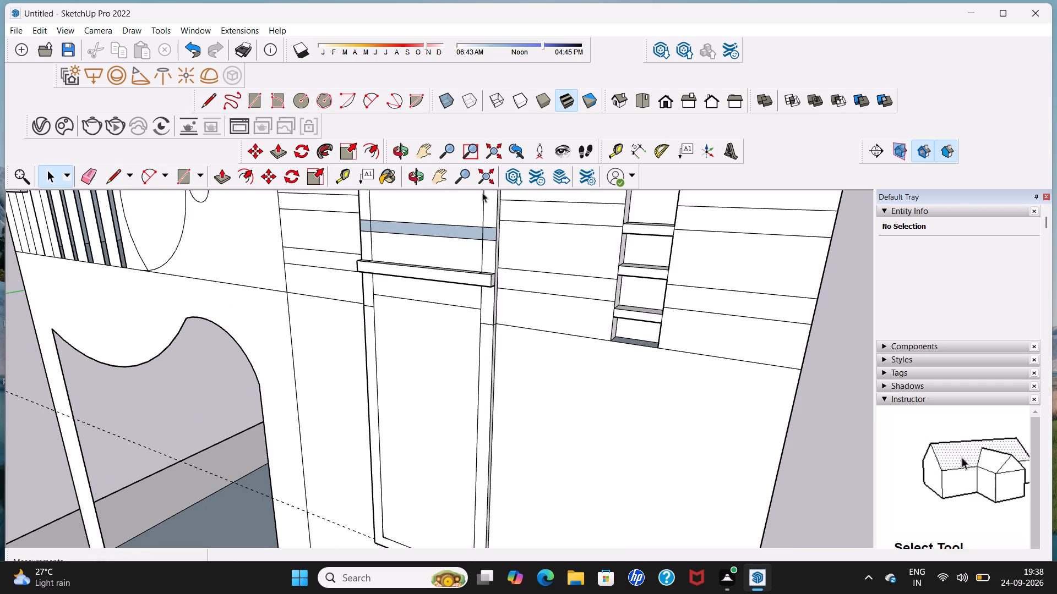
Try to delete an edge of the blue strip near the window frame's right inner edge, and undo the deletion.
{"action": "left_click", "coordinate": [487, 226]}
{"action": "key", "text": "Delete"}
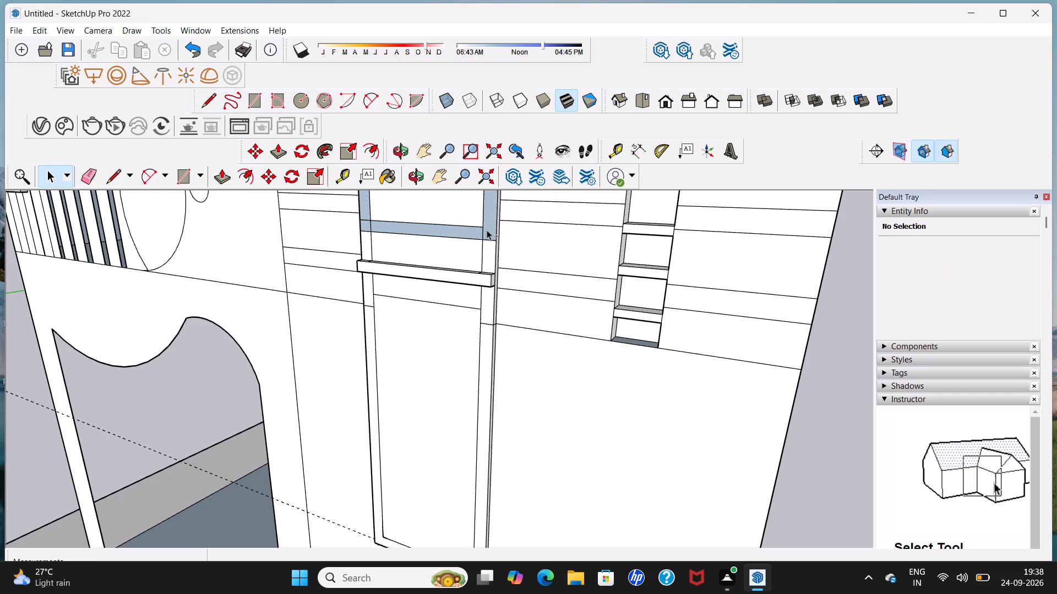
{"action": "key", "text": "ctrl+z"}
Delete the outer faces of the window's lower horizontal band across its middle, left and right segments.
{"action": "scroll", "coordinate": [487, 229], "scroll_direction": "down", "scroll_amount": 5}
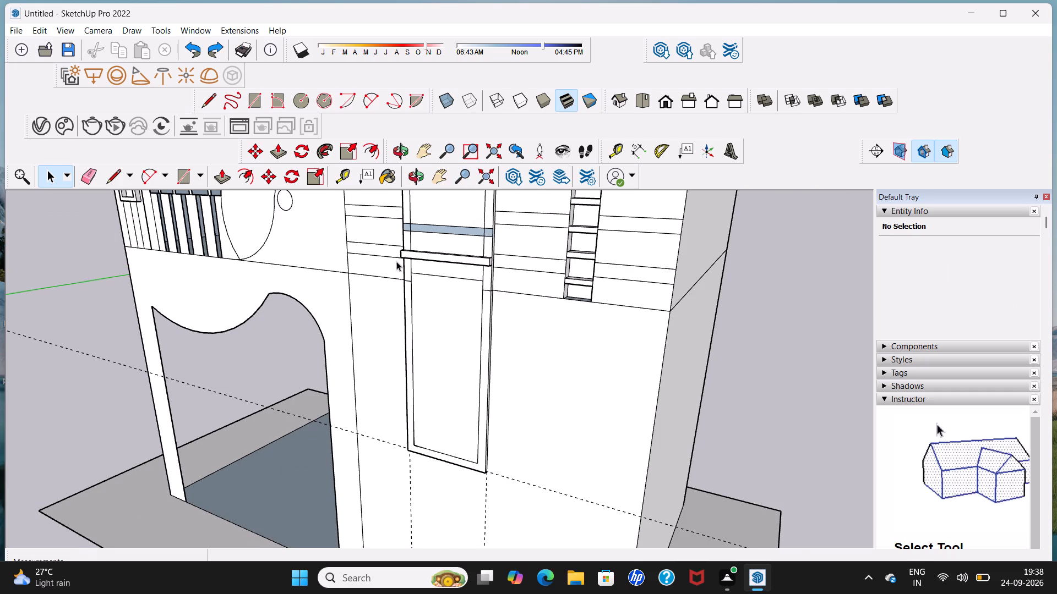
{"action": "middle_click_drag", "start_coordinate": [407, 247], "coordinate": [486, 251]}
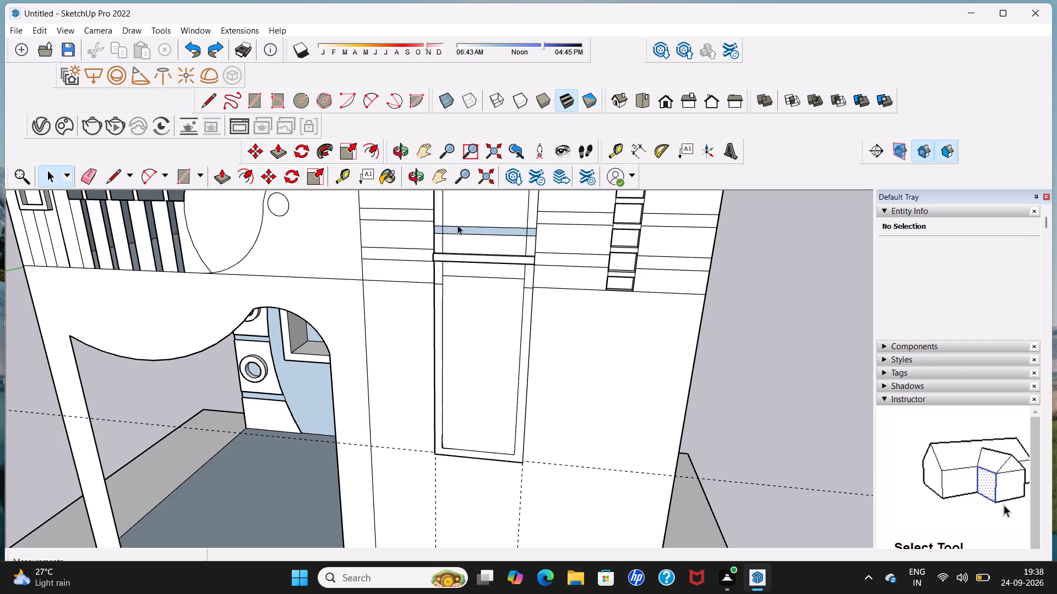
{"action": "scroll", "coordinate": [458, 226], "scroll_direction": "down", "scroll_amount": 7}
{"action": "middle_click_drag", "start_coordinate": [453, 256], "coordinate": [433, 338]}
{"action": "scroll", "coordinate": [451, 270], "scroll_direction": "down", "scroll_amount": 1}
{"action": "scroll", "coordinate": [451, 317], "scroll_direction": "up", "scroll_amount": 2}
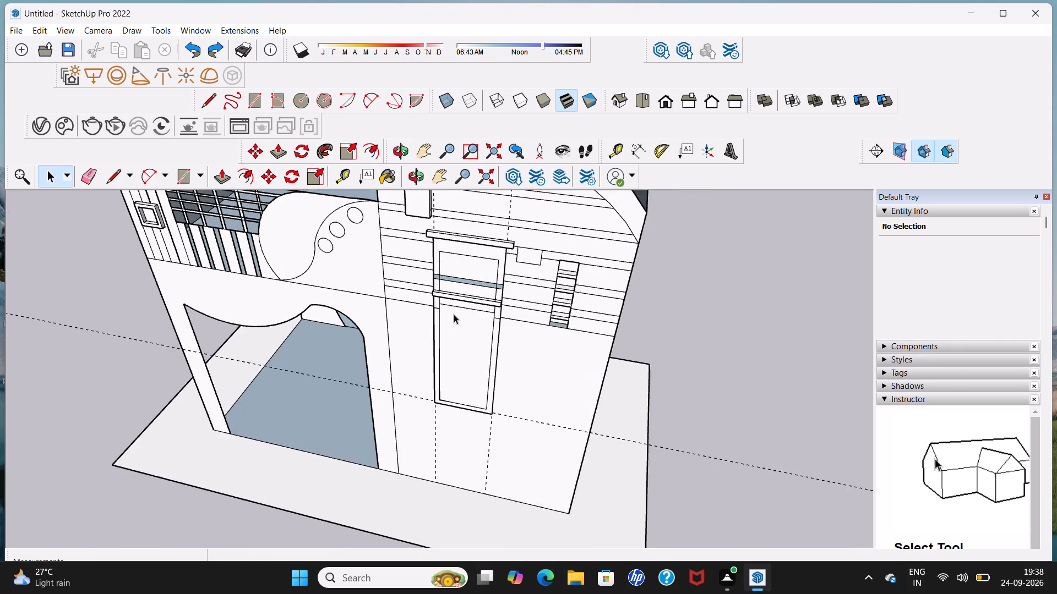
{"action": "scroll", "coordinate": [454, 314], "scroll_direction": "up", "scroll_amount": 2}
{"action": "middle_click_drag", "start_coordinate": [462, 307], "coordinate": [454, 344]}
{"action": "scroll", "coordinate": [455, 335], "scroll_direction": "up", "scroll_amount": 4}
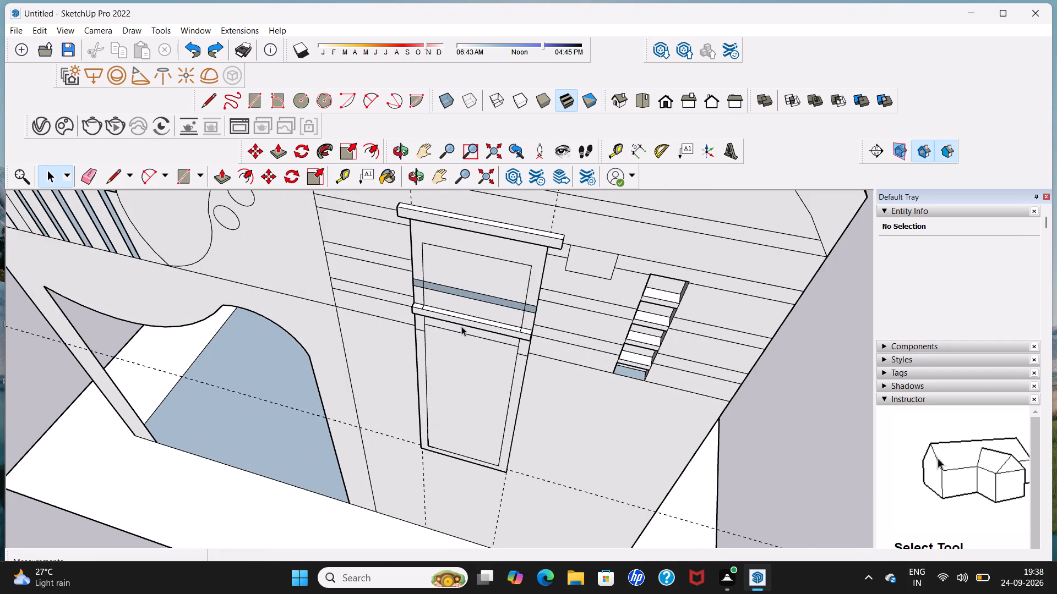
{"action": "middle_click_drag", "start_coordinate": [461, 326], "coordinate": [455, 355]}
{"action": "scroll", "coordinate": [455, 355], "scroll_direction": "up", "scroll_amount": 2}
{"action": "left_click", "coordinate": [471, 313]}
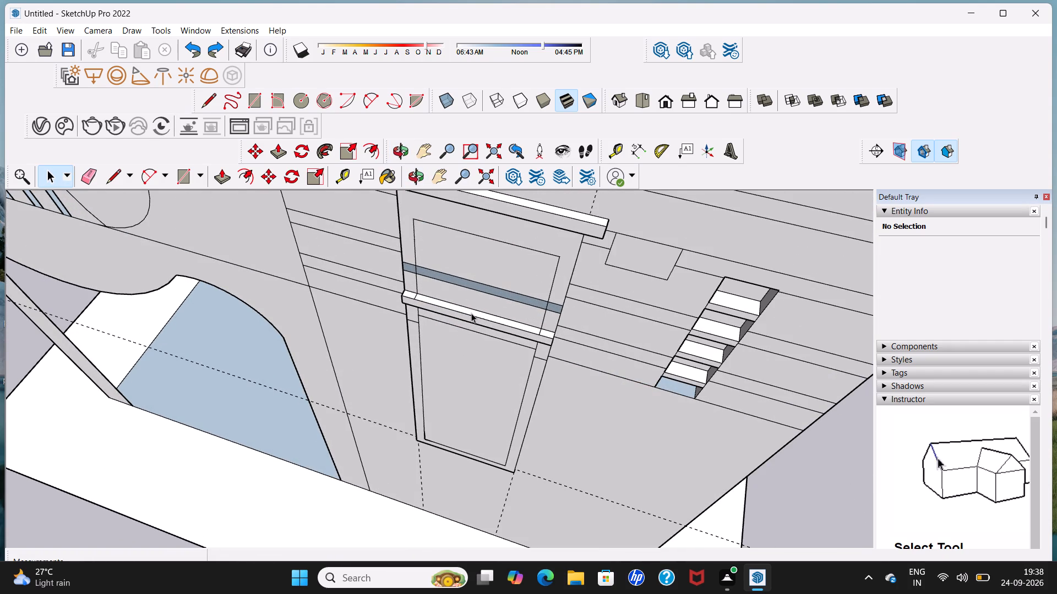
{"action": "key", "text": "Delete"}
{"action": "left_click", "coordinate": [471, 318]}
{"action": "key", "text": "Delete"}
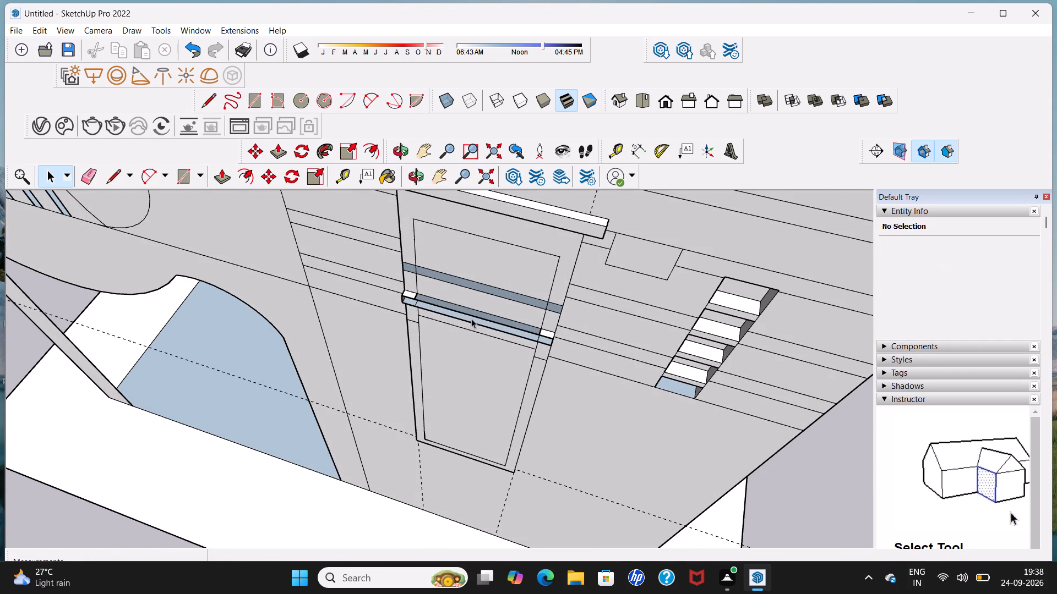
{"action": "left_click", "coordinate": [409, 295]}
{"action": "key", "text": "Delete"}
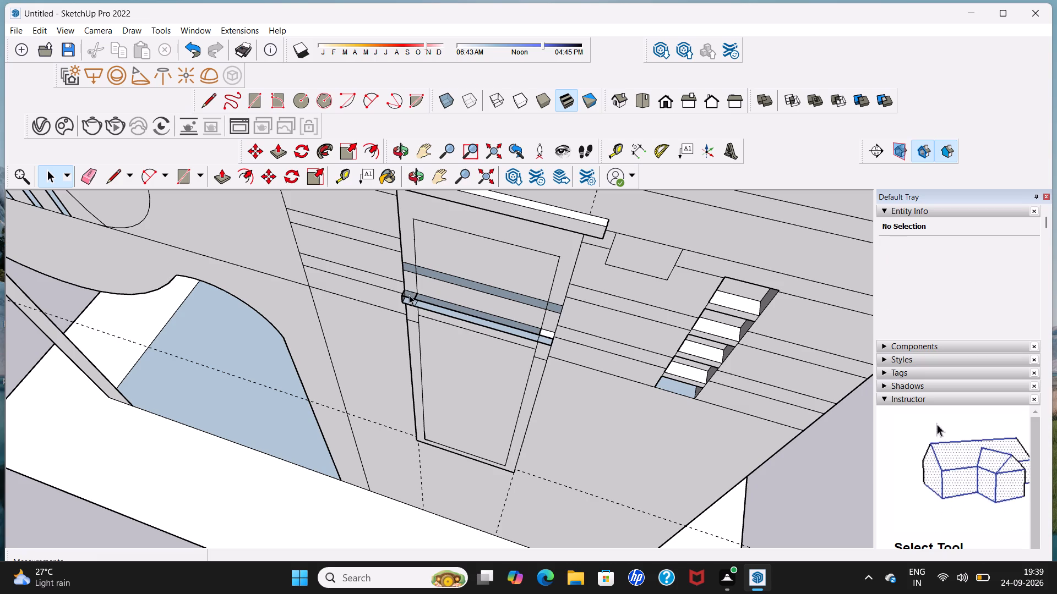
{"action": "middle_click_drag", "start_coordinate": [548, 336], "coordinate": [544, 301]}
{"action": "left_click", "coordinate": [546, 332]}
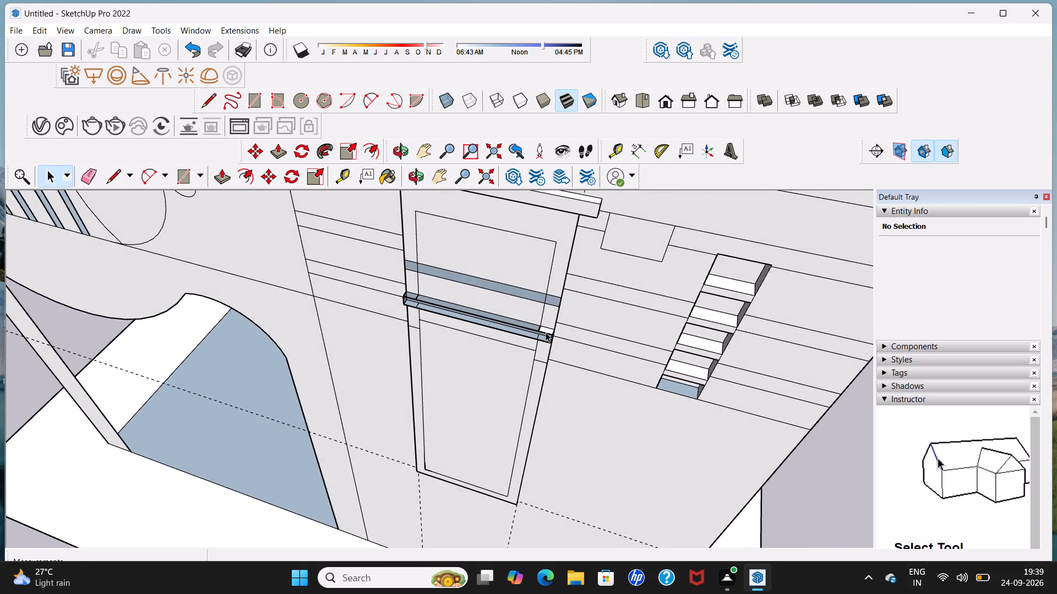
{"action": "key", "text": "Delete"}
Delete the long inner edge left on the lower band and the short cross edges at its two ends.
{"action": "left_click", "coordinate": [535, 330]}
{"action": "key", "text": "Delete"}
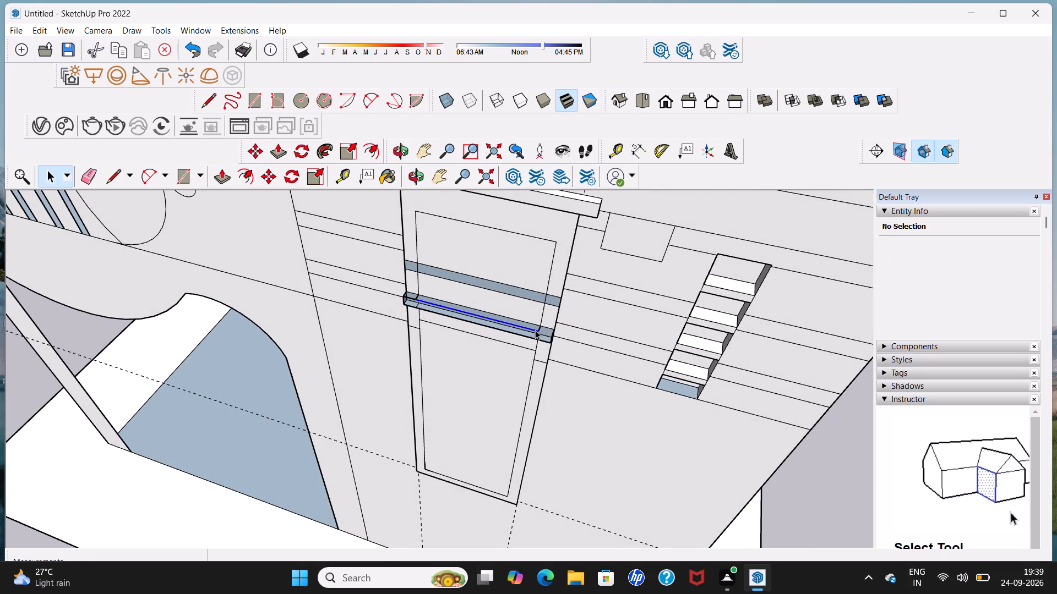
{"action": "key", "text": "Delete"}
{"action": "left_click", "coordinate": [540, 329]}
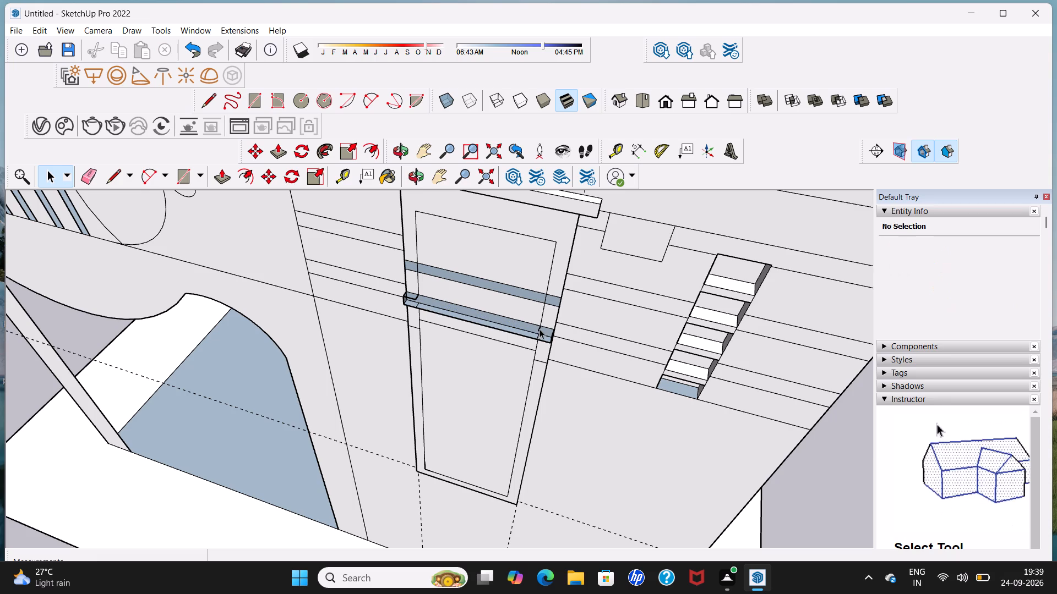
{"action": "key", "text": "Delete"}
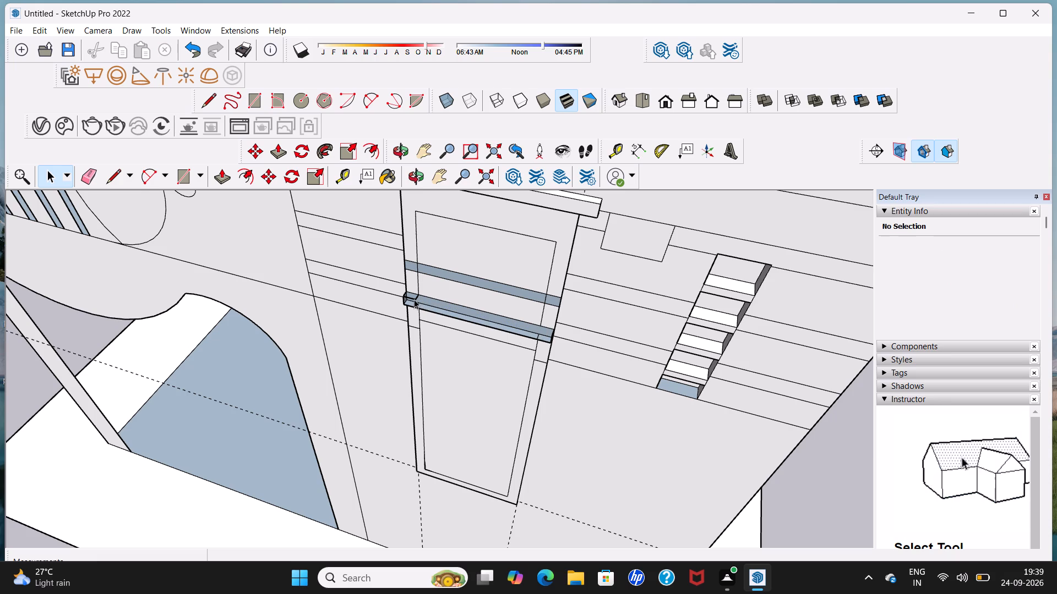
{"action": "left_click", "coordinate": [414, 299]}
{"action": "key", "text": "Delete"}
{"action": "left_click", "coordinate": [414, 299]}
{"action": "key", "text": "Delete"}
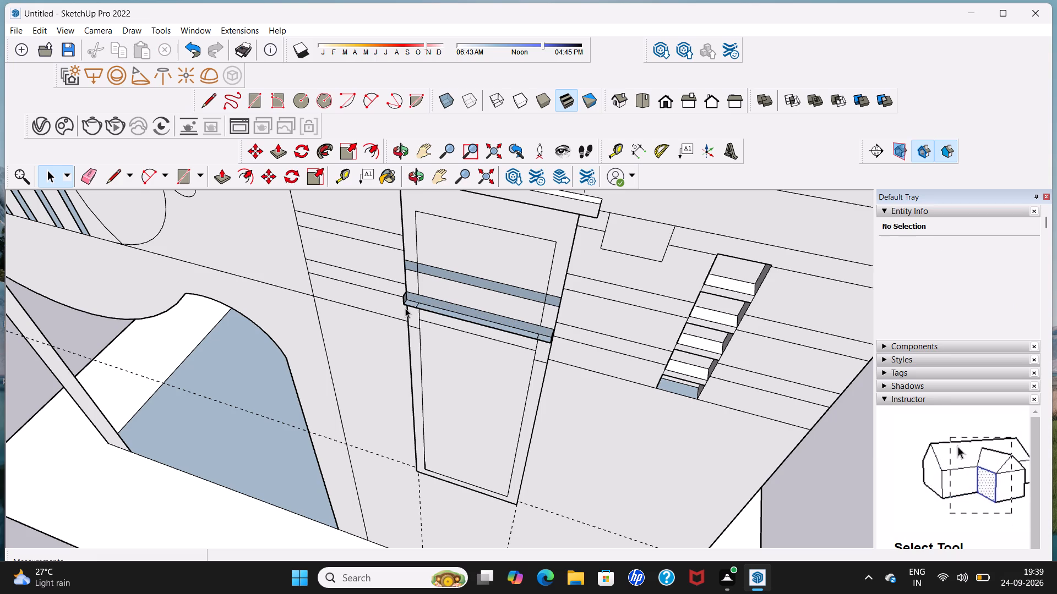
Delete the remaining edges of the lower band's left end, including its small side face.
{"action": "left_click", "coordinate": [405, 305]}
{"action": "key", "text": "Delete"}
{"action": "key", "text": "Delete"}
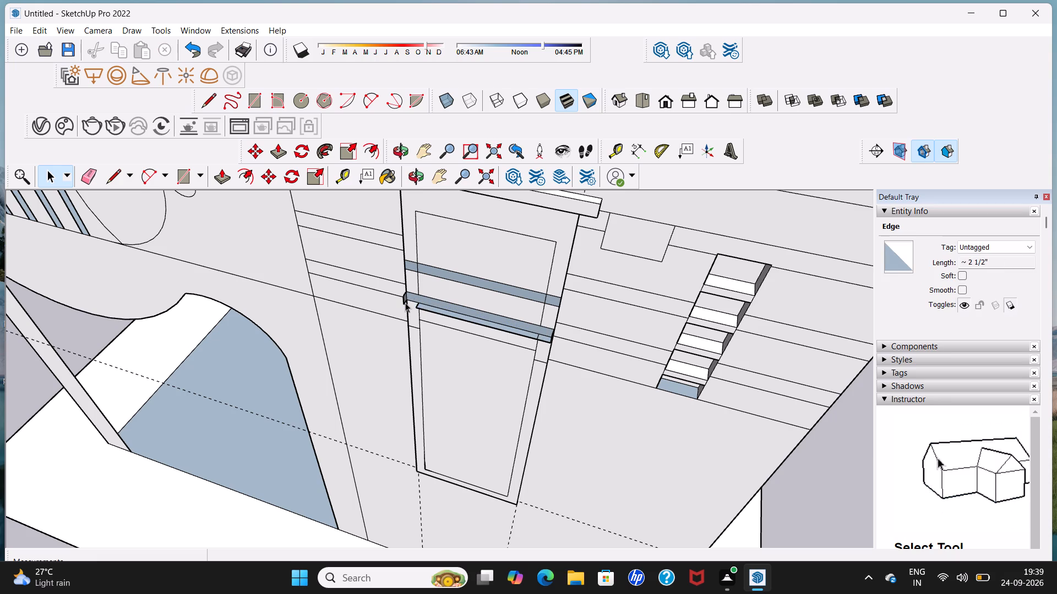
{"action": "left_click", "coordinate": [404, 302]}
{"action": "key", "text": "Delete"}
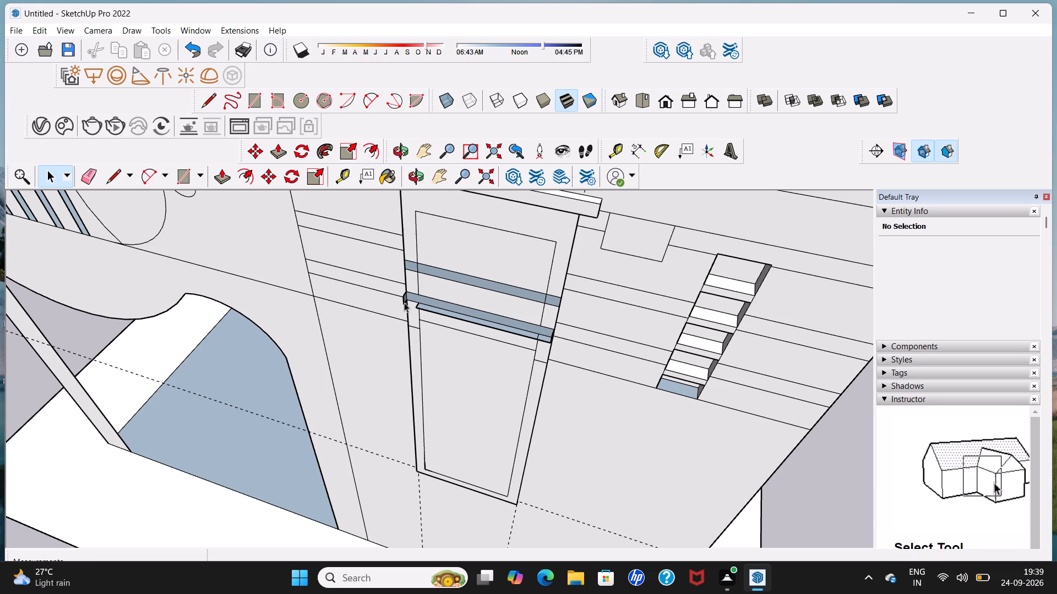
{"action": "key", "text": "Delete"}
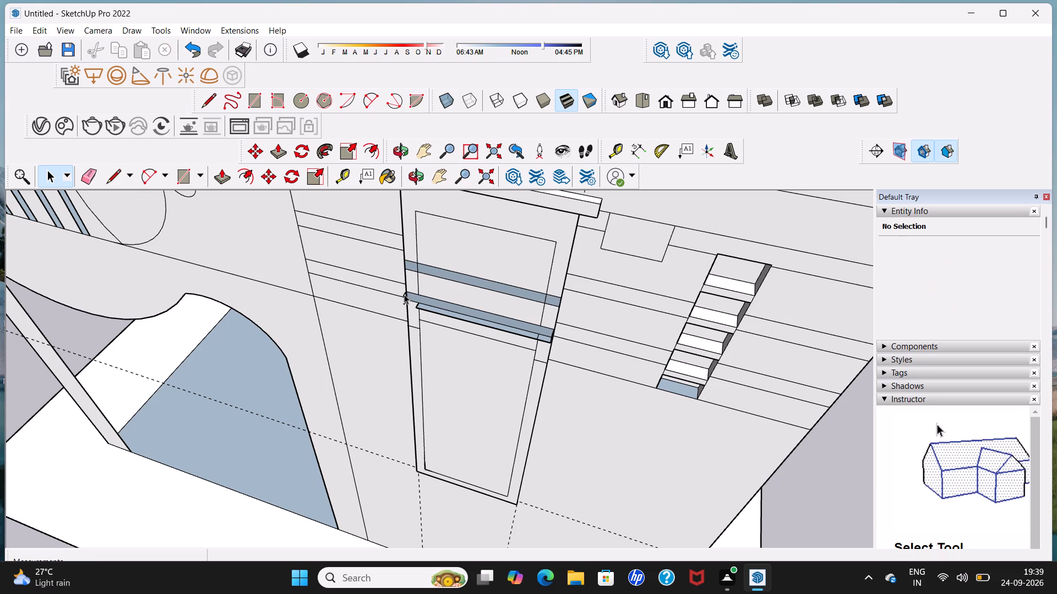
{"action": "left_click", "coordinate": [404, 294]}
{"action": "key", "text": "Delete"}
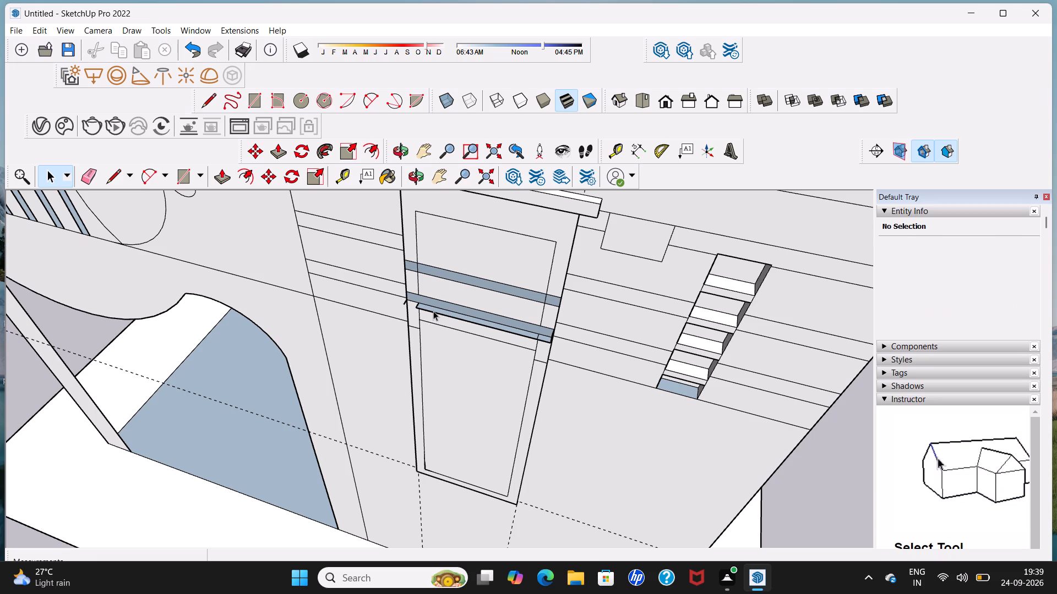
Delete the lower band's long projecting front edge and the stray edge stubs at the frame's left side.
{"action": "left_click", "coordinate": [433, 311]}
{"action": "key", "text": "Delete"}
{"action": "scroll", "coordinate": [417, 304], "scroll_direction": "up", "scroll_amount": 4}
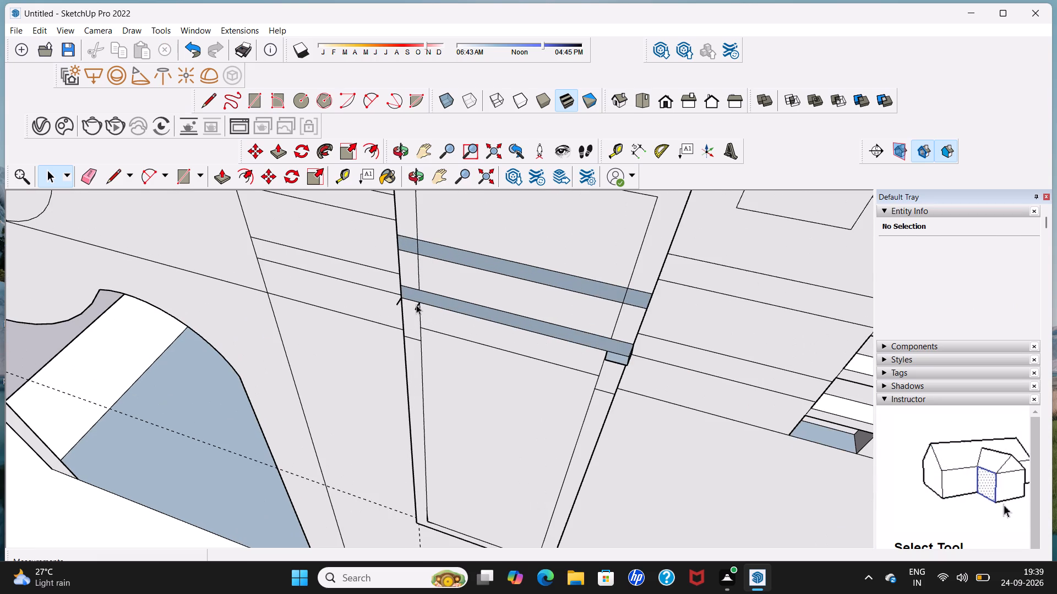
{"action": "left_click", "coordinate": [416, 305]}
{"action": "key", "text": "Delete"}
{"action": "left_click", "coordinate": [400, 301]}
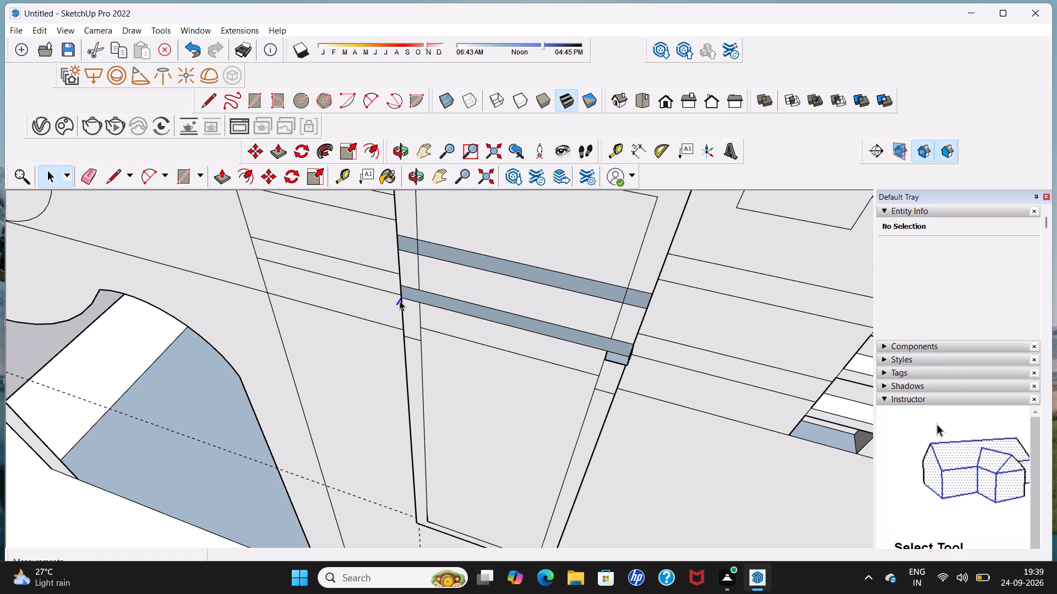
{"action": "key", "text": "Delete"}
Delete the lower band's leftover right corner piece, its dark side face and that face's outer edge.
{"action": "scroll", "coordinate": [604, 357], "scroll_direction": "down", "scroll_amount": 5}
{"action": "scroll", "coordinate": [618, 362], "scroll_direction": "up", "scroll_amount": 5}
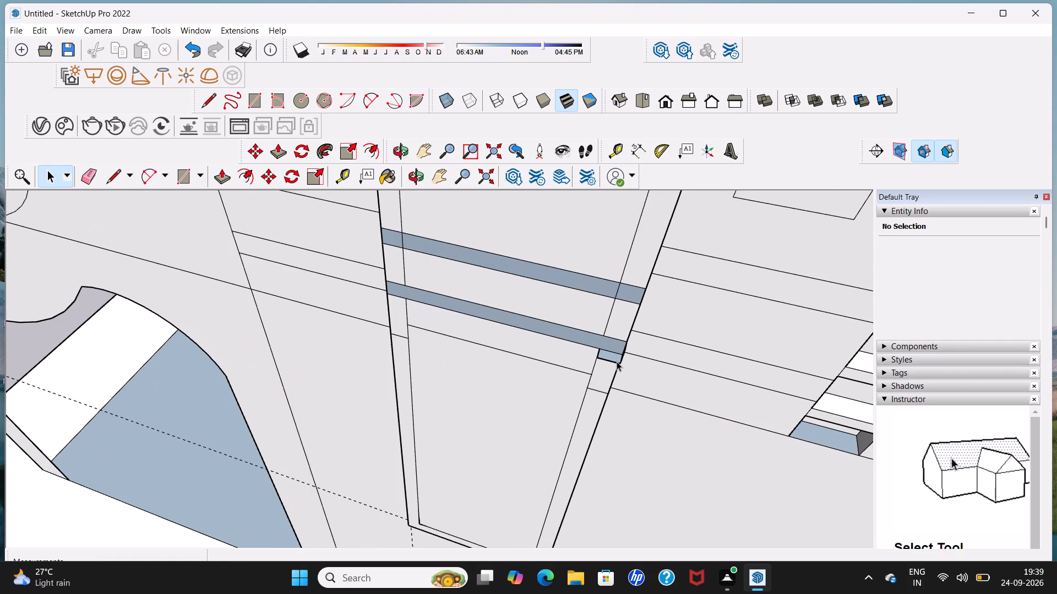
{"action": "left_click", "coordinate": [615, 361]}
{"action": "key", "text": "Delete"}
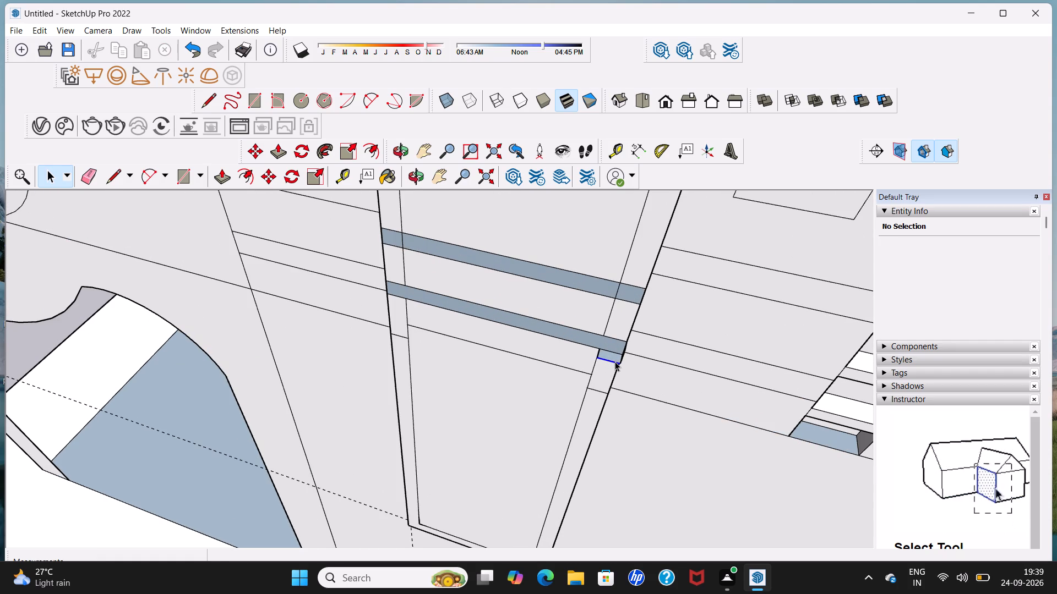
{"action": "key", "text": "Delete"}
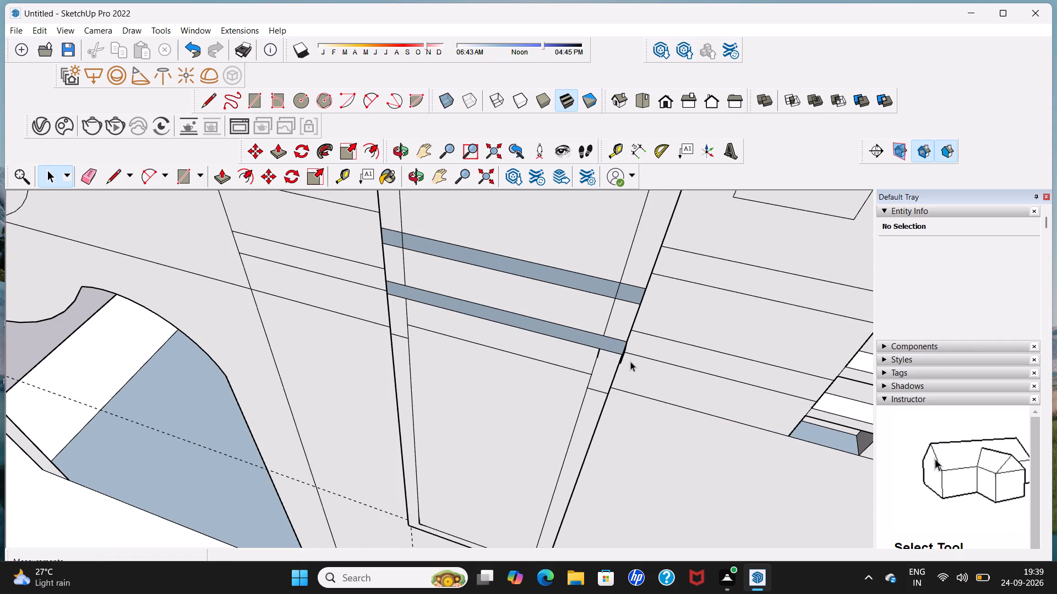
{"action": "scroll", "coordinate": [630, 361], "scroll_direction": "up", "scroll_amount": 5}
{"action": "middle_click_drag", "start_coordinate": [596, 360], "coordinate": [657, 365]}
{"action": "scroll", "coordinate": [604, 344], "scroll_direction": "up", "scroll_amount": 3}
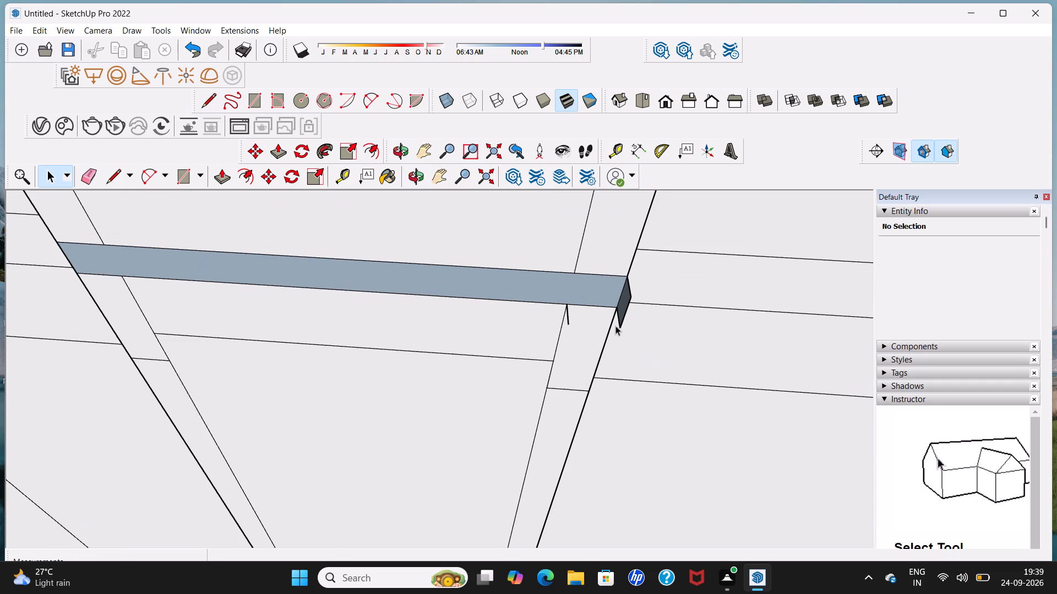
{"action": "left_click", "coordinate": [622, 310]}
{"action": "key", "text": "Delete"}
{"action": "key", "text": "Delete"}
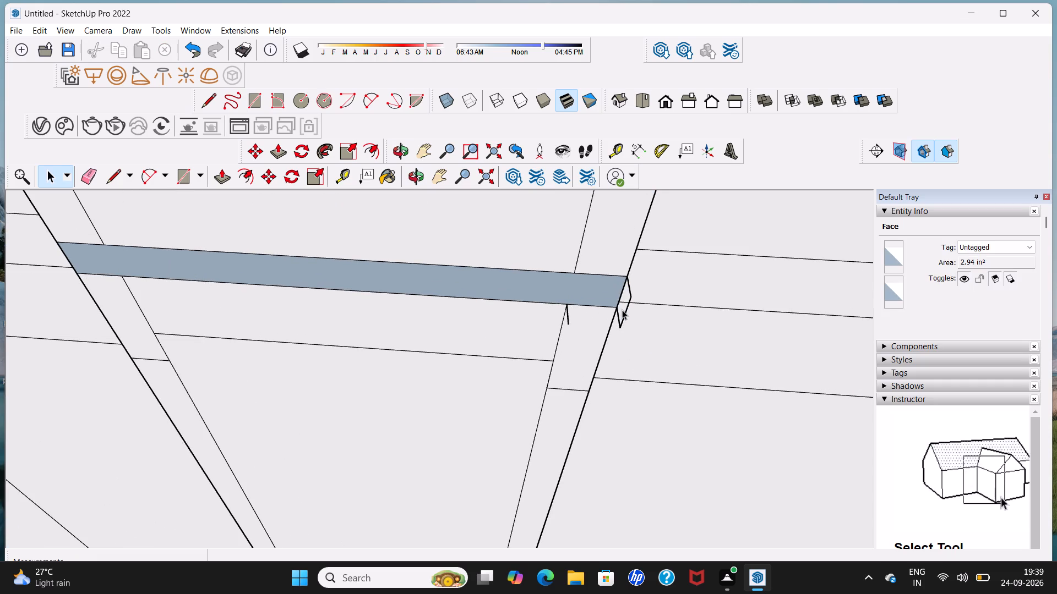
{"action": "left_click", "coordinate": [624, 313]}
{"action": "key", "text": "Delete"}
{"action": "key", "text": "Delete"}
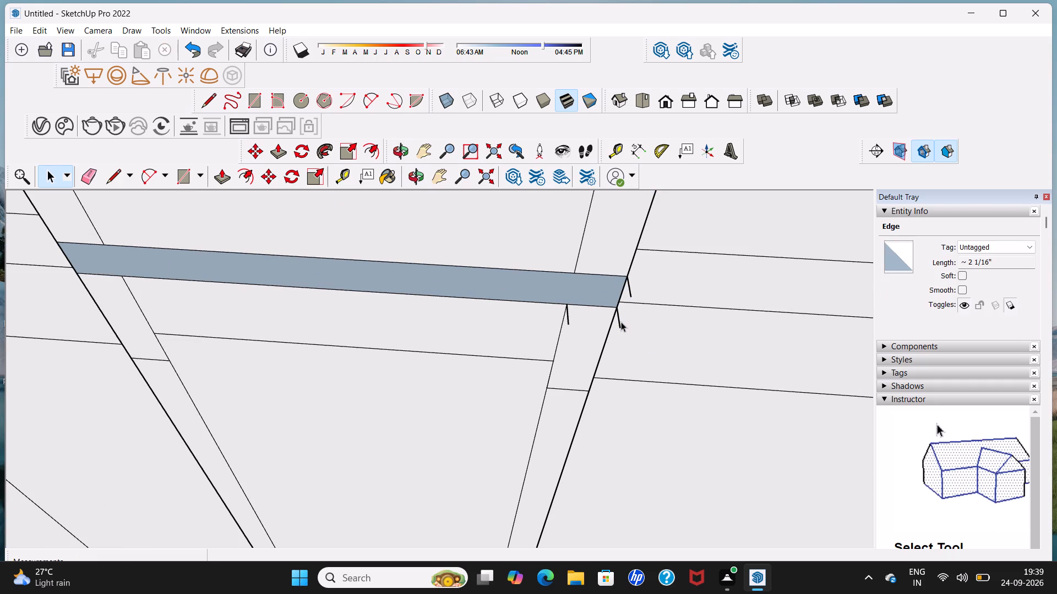
Delete the three stray edge stubs projecting from the lower blue strip's right end.
{"action": "left_click", "coordinate": [619, 324]}
{"action": "key", "text": "Delete"}
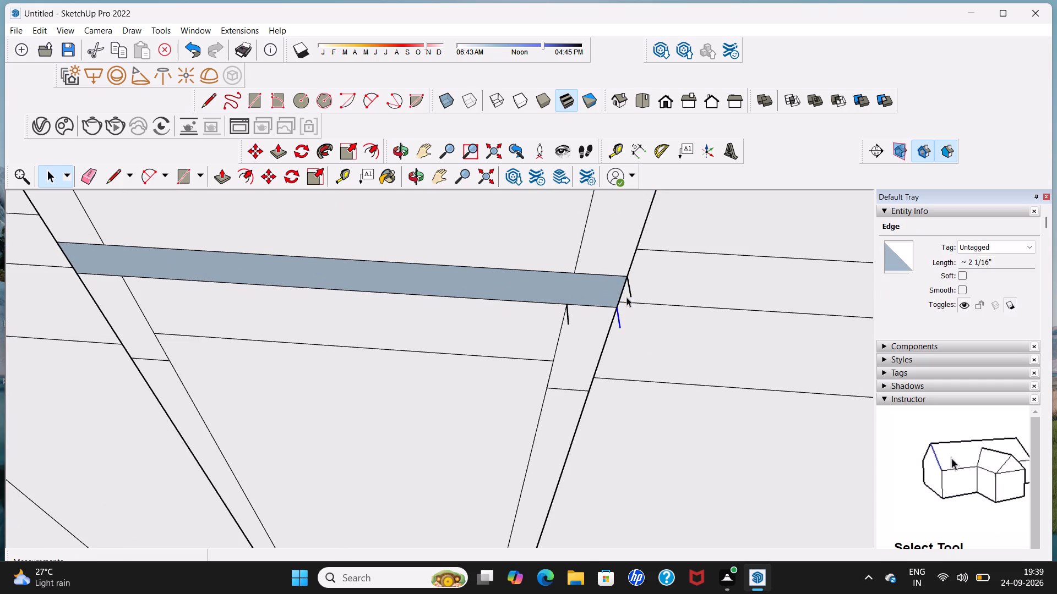
{"action": "key", "text": "Delete"}
{"action": "left_click", "coordinate": [630, 291]}
{"action": "key", "text": "Delete"}
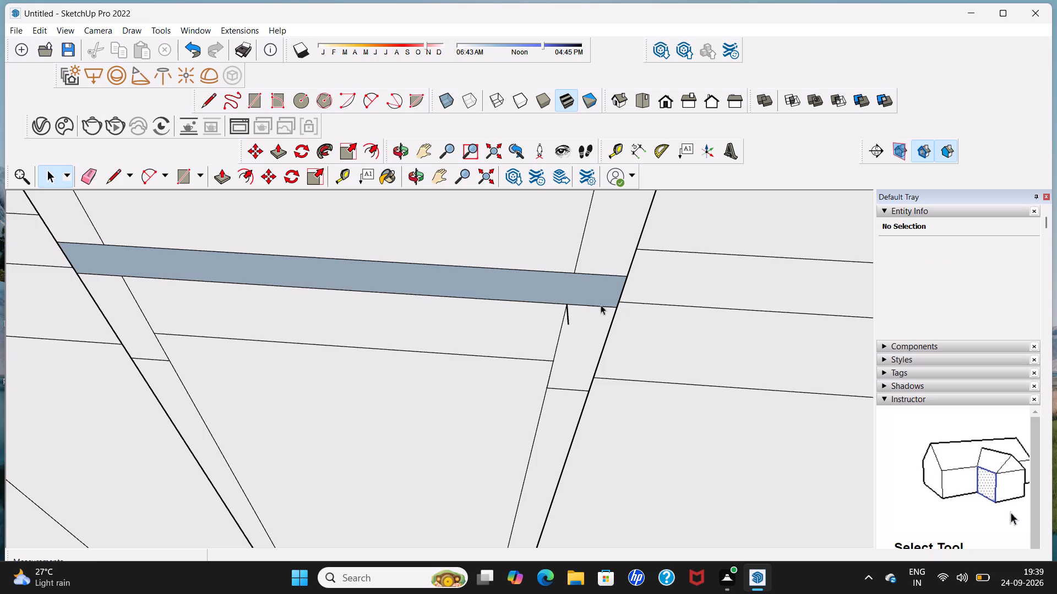
{"action": "left_click", "coordinate": [568, 321]}
{"action": "key", "text": "Delete"}
Delete the thin horizontal line crossing the tall window's inner panel just below the lower blue strip.
{"action": "scroll", "coordinate": [568, 321], "scroll_direction": "down", "scroll_amount": 6}
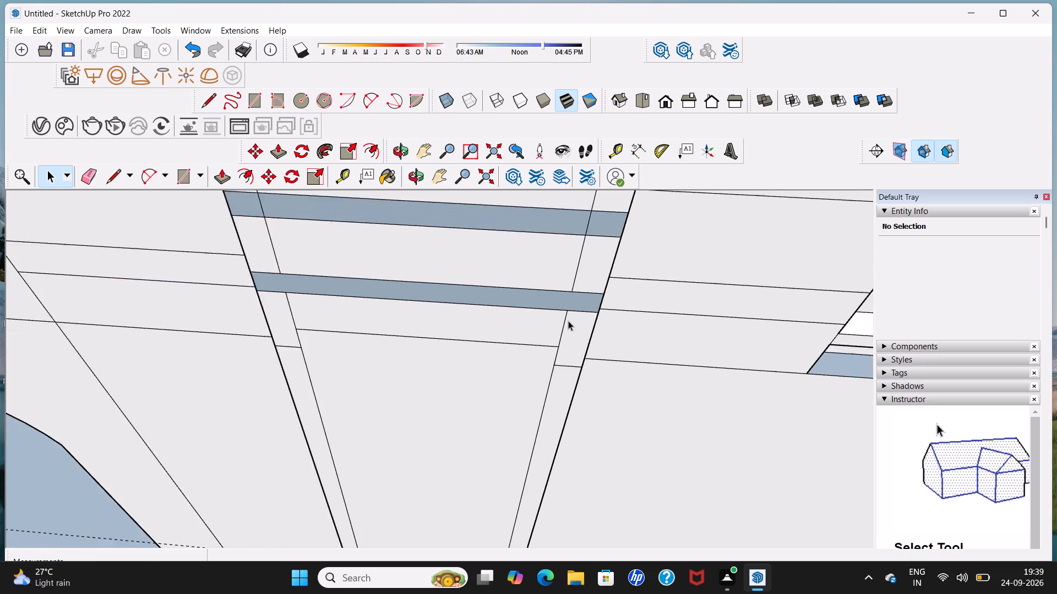
{"action": "scroll", "coordinate": [568, 321], "scroll_direction": "down", "scroll_amount": 10}
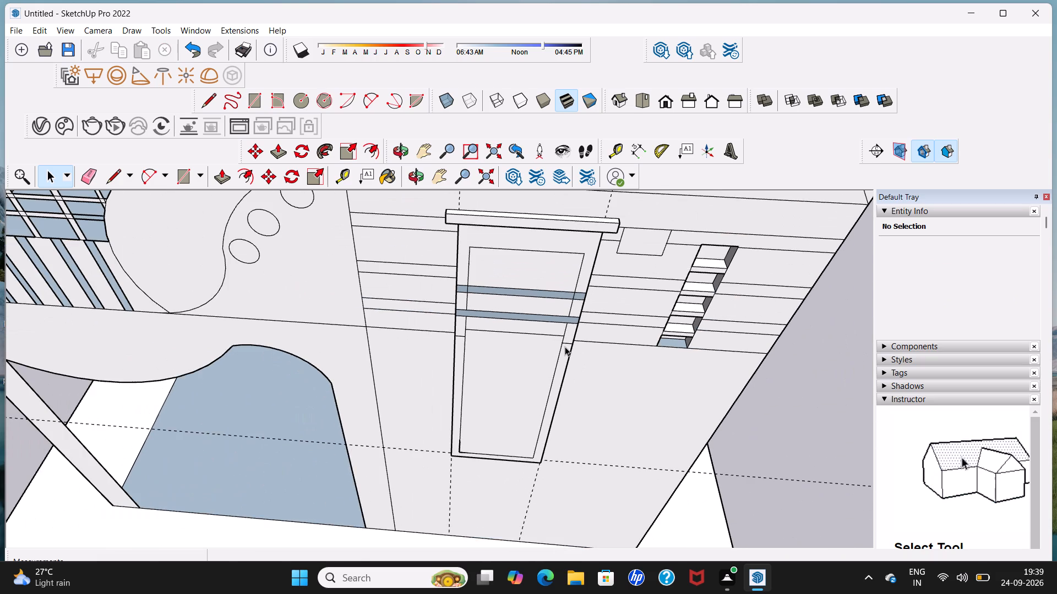
{"action": "middle_click_drag", "start_coordinate": [565, 346], "coordinate": [568, 295]}
{"action": "scroll", "coordinate": [549, 314], "scroll_direction": "up", "scroll_amount": 4}
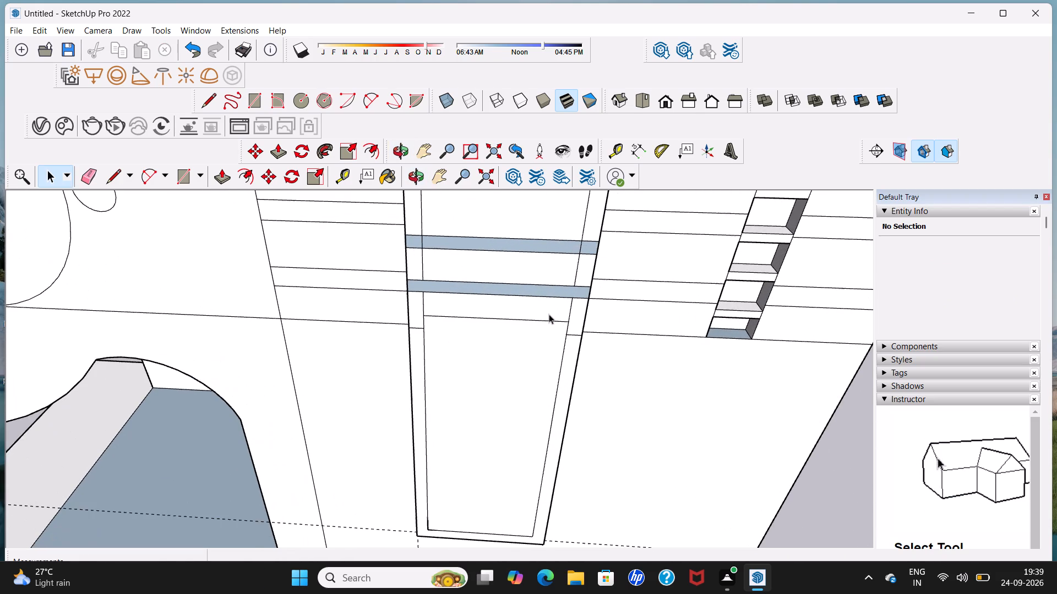
{"action": "left_click", "coordinate": [486, 316]}
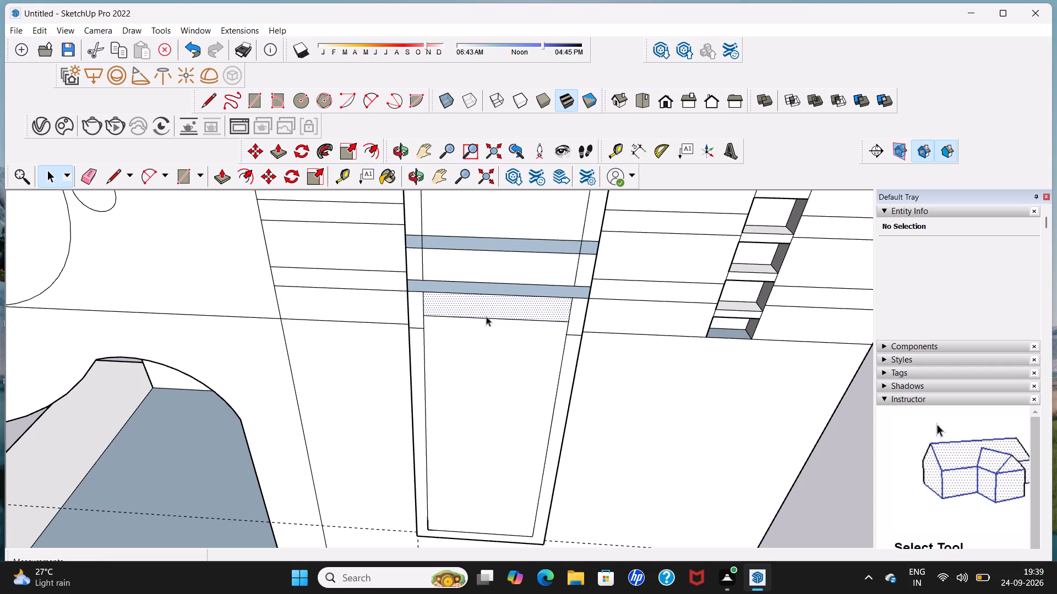
{"action": "scroll", "coordinate": [217, 393], "scroll_direction": "down", "scroll_amount": 5}
{"action": "left_click", "coordinate": [190, 416]}
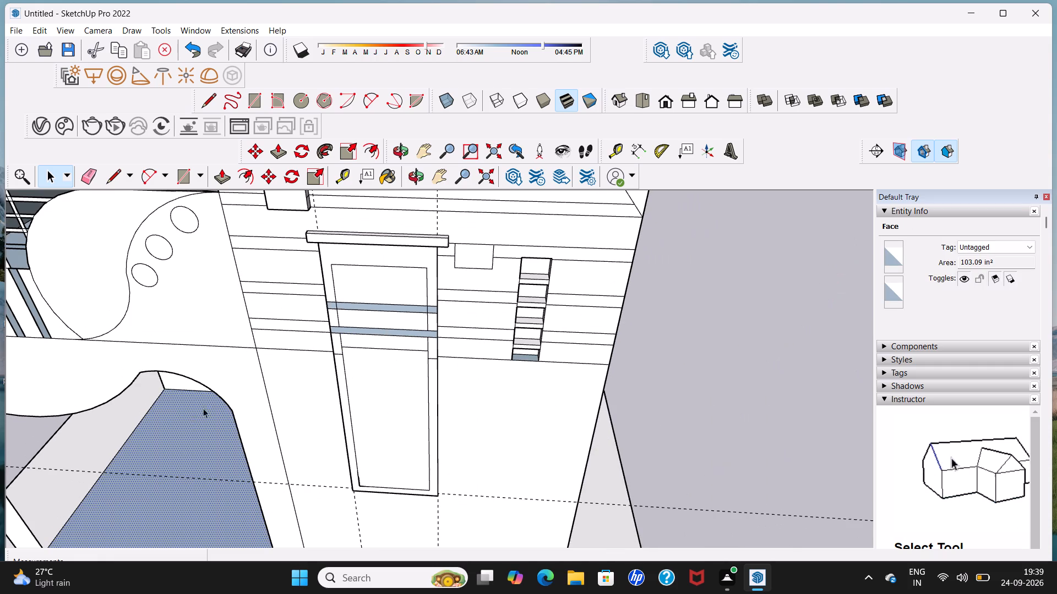
{"action": "left_click", "coordinate": [396, 349]}
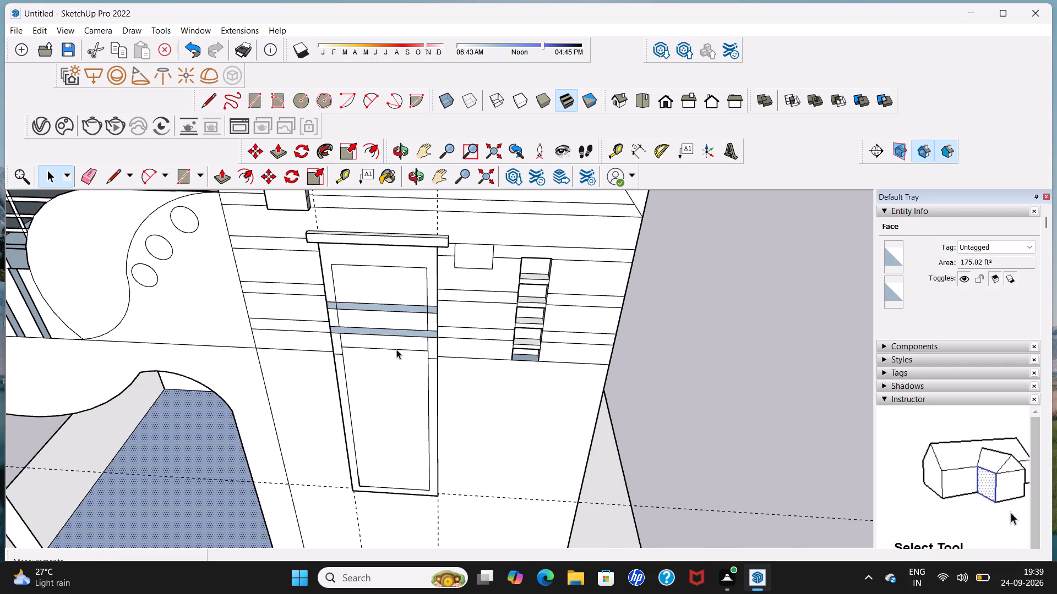
{"action": "key", "text": "Delete"}
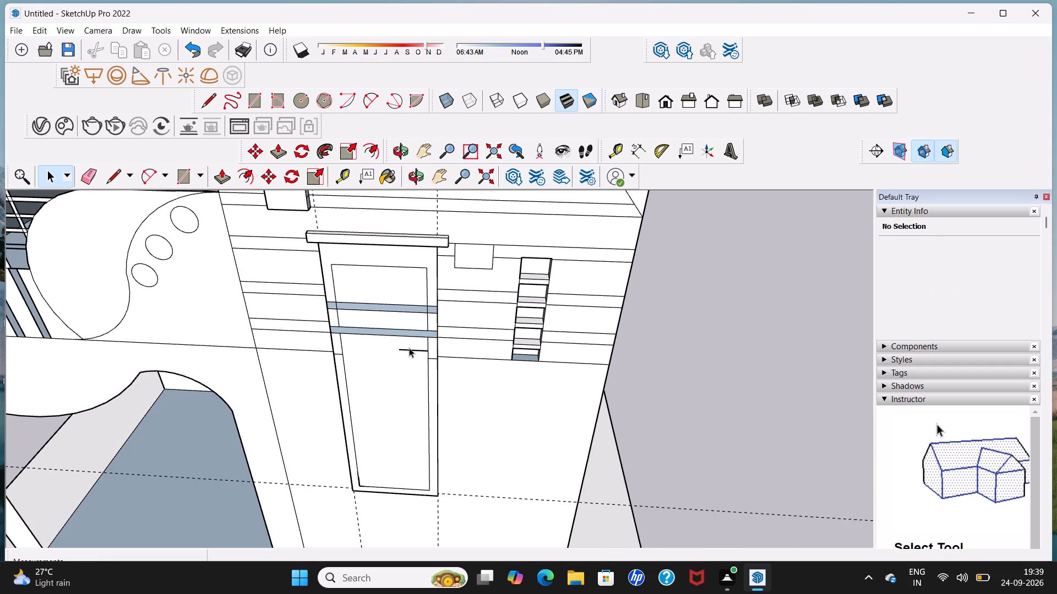
{"action": "left_click", "coordinate": [409, 348]}
{"action": "key", "text": "Delete"}
{"action": "left_click", "coordinate": [654, 328]}
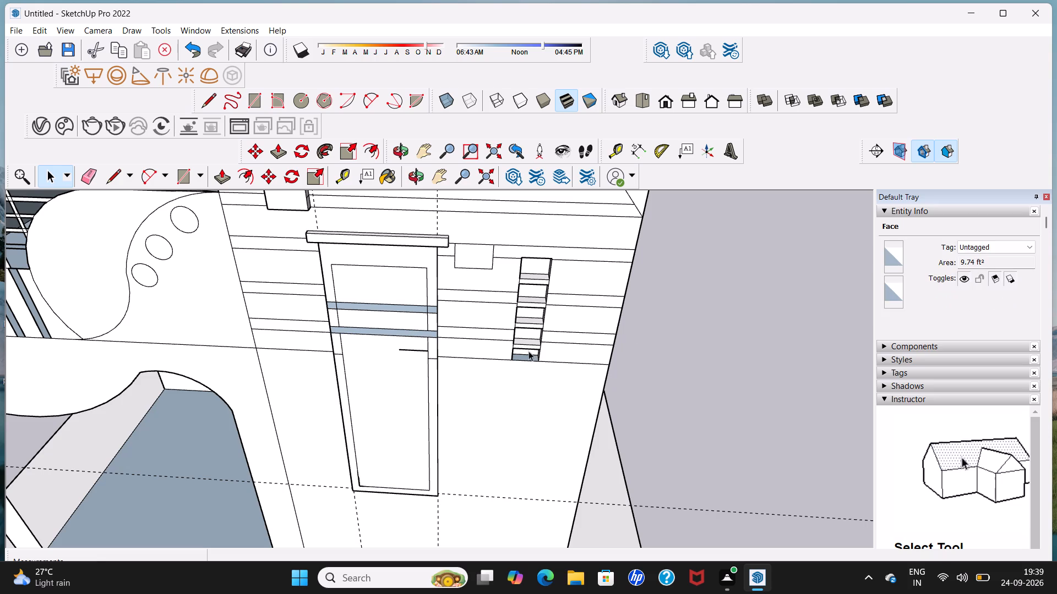
{"action": "left_click", "coordinate": [419, 349]}
{"action": "key", "text": "Delete"}
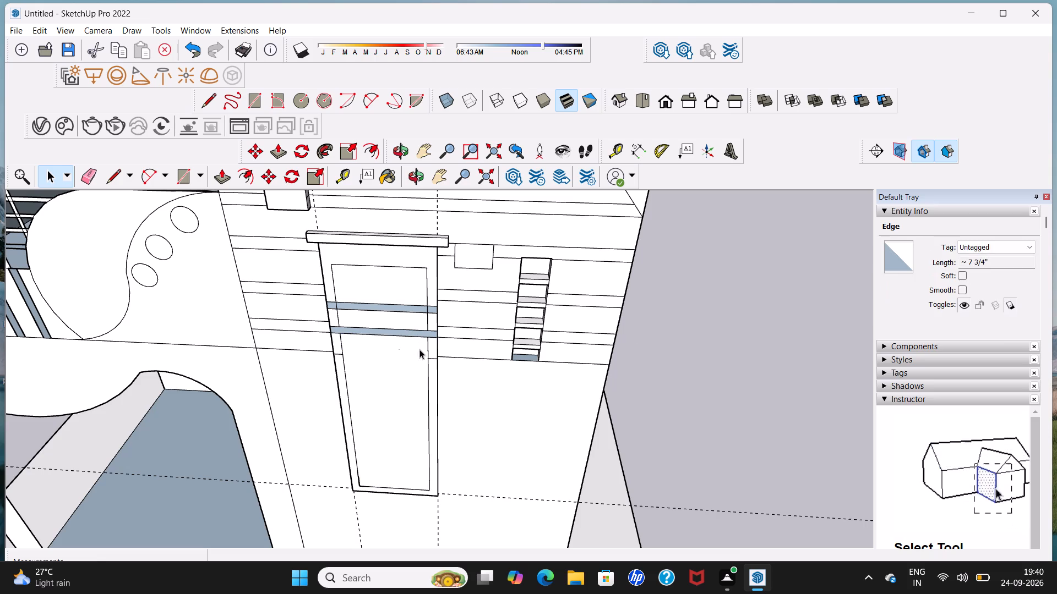
Delete the short leftover line segments across the front and side faces of the window frame's right upright, below the blue strips.
{"action": "scroll", "coordinate": [451, 366], "scroll_direction": "up", "scroll_amount": 3}
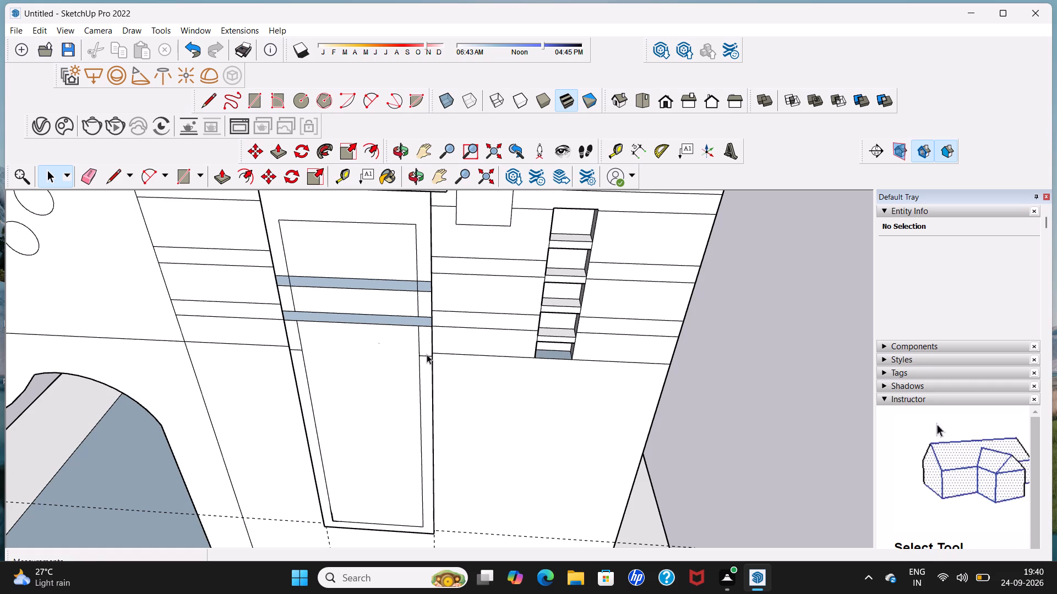
{"action": "middle_click_drag", "start_coordinate": [427, 354], "coordinate": [303, 363]}
{"action": "scroll", "coordinate": [371, 366], "scroll_direction": "up", "scroll_amount": 3}
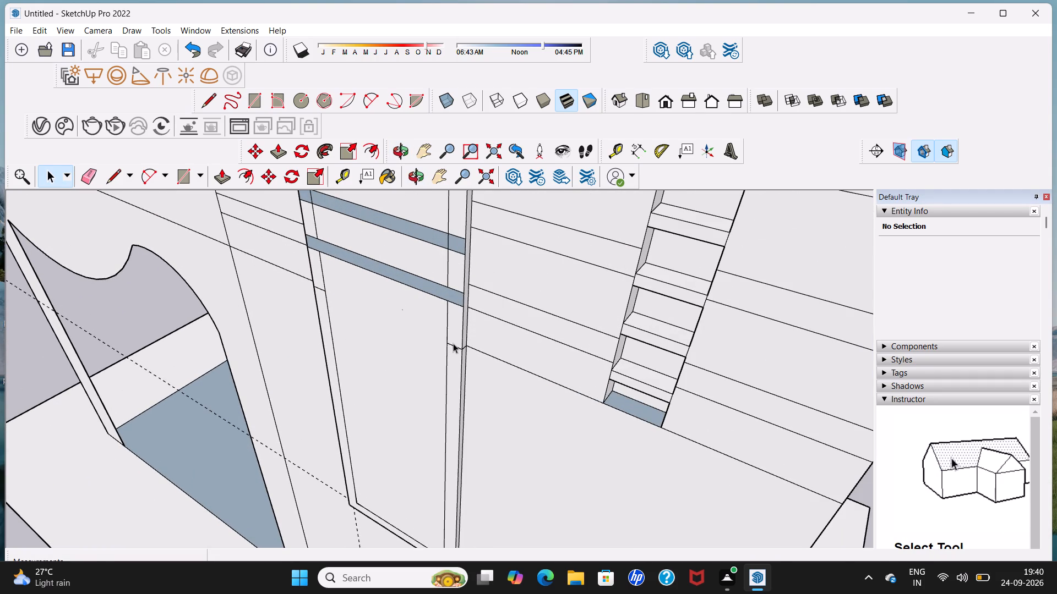
{"action": "left_click", "coordinate": [453, 343]}
{"action": "key", "text": "Delete"}
{"action": "middle_click_drag", "start_coordinate": [471, 344], "coordinate": [443, 356]}
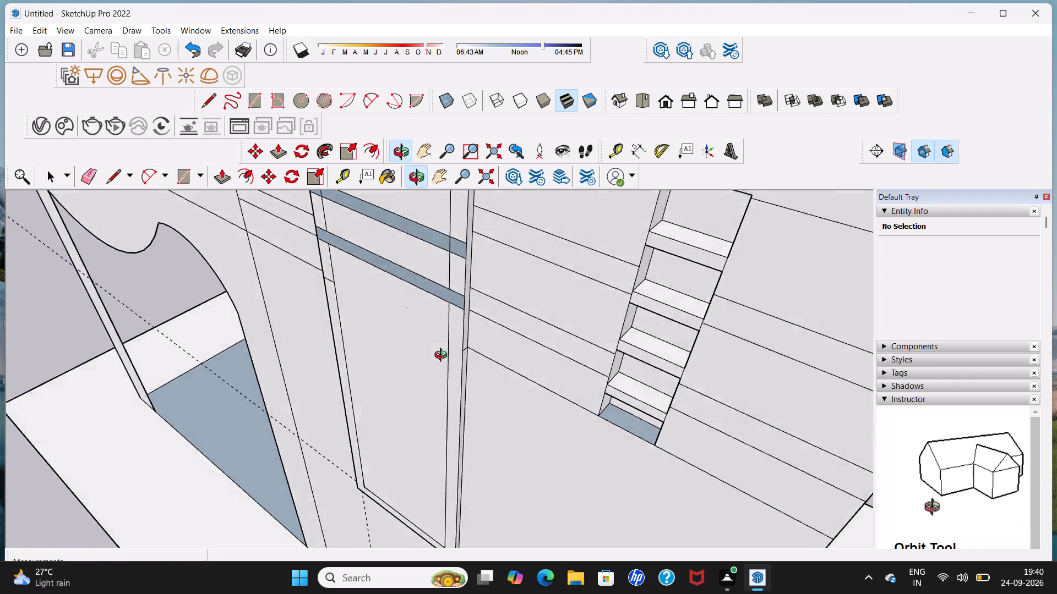
{"action": "middle_click_drag", "start_coordinate": [443, 356], "coordinate": [376, 356]}
{"action": "scroll", "coordinate": [465, 370], "scroll_direction": "up", "scroll_amount": 4}
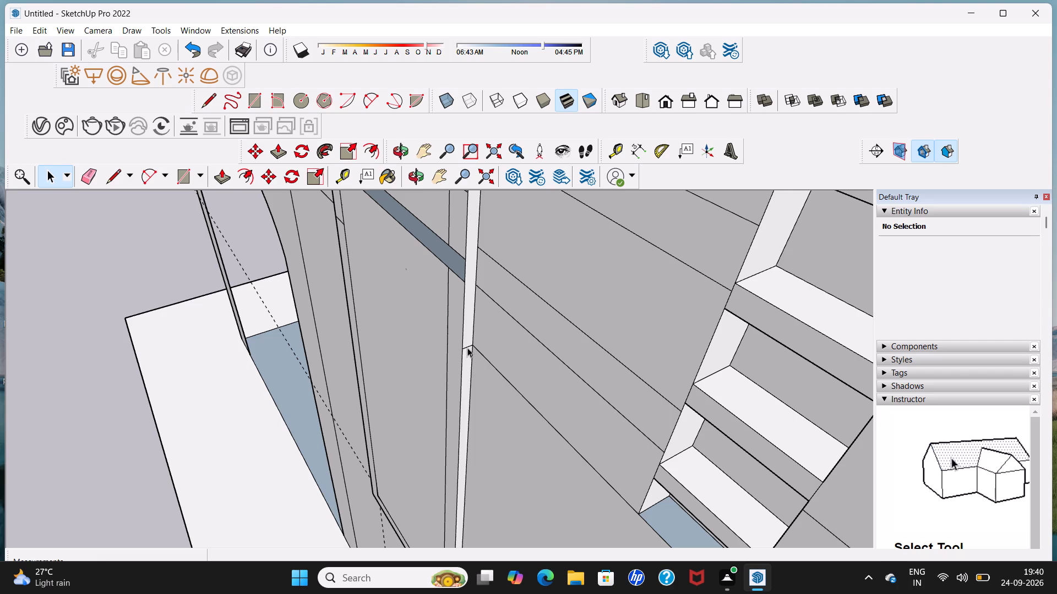
{"action": "left_click", "coordinate": [467, 345]}
{"action": "key", "text": "Delete"}
Delete the matching leftover line segments on the front and side faces of the window frame's left upright.
{"action": "scroll", "coordinate": [467, 345], "scroll_direction": "down", "scroll_amount": 5}
{"action": "middle_click_drag", "start_coordinate": [374, 378], "coordinate": [436, 380]}
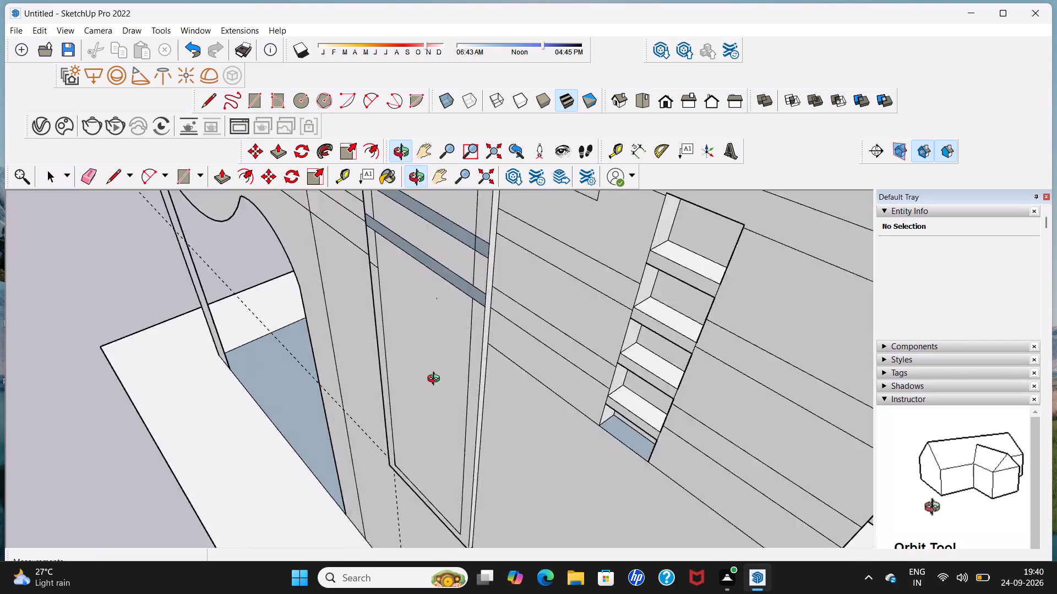
{"action": "middle_click_drag", "start_coordinate": [436, 380], "coordinate": [554, 358]}
{"action": "scroll", "coordinate": [428, 310], "scroll_direction": "down", "scroll_amount": 4}
{"action": "middle_click_drag", "start_coordinate": [318, 330], "coordinate": [456, 322]}
{"action": "scroll", "coordinate": [470, 311], "scroll_direction": "up", "scroll_amount": 4}
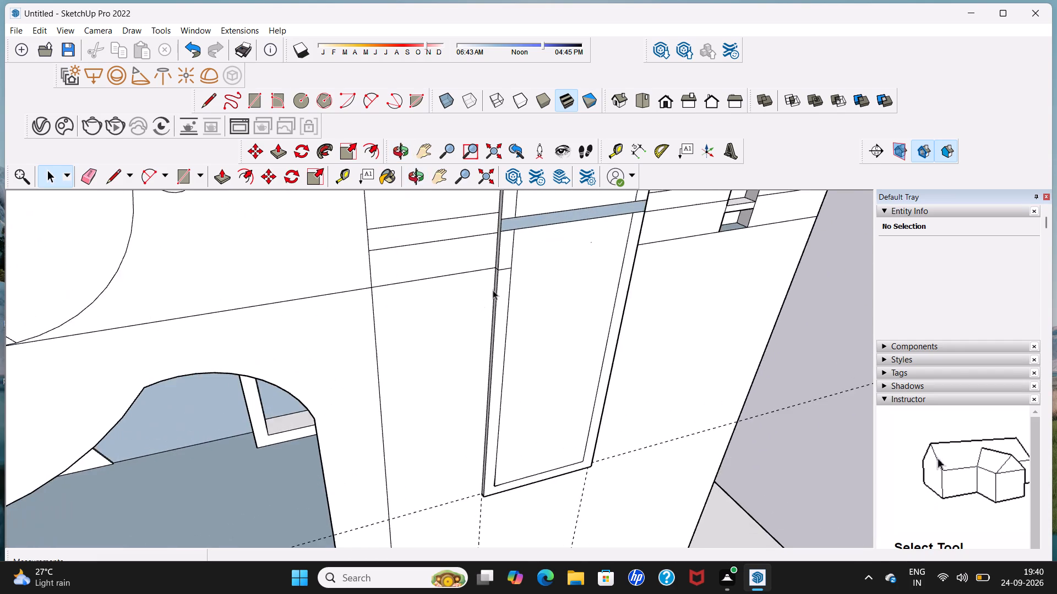
{"action": "left_click", "coordinate": [508, 264]}
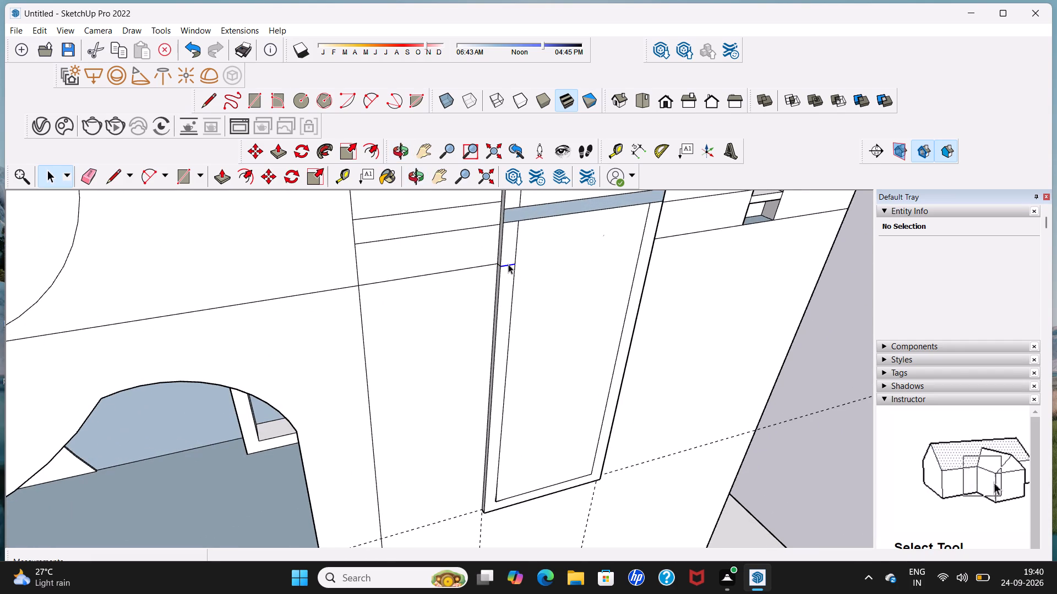
{"action": "key", "text": "Delete"}
{"action": "middle_click_drag", "start_coordinate": [444, 281], "coordinate": [516, 280]}
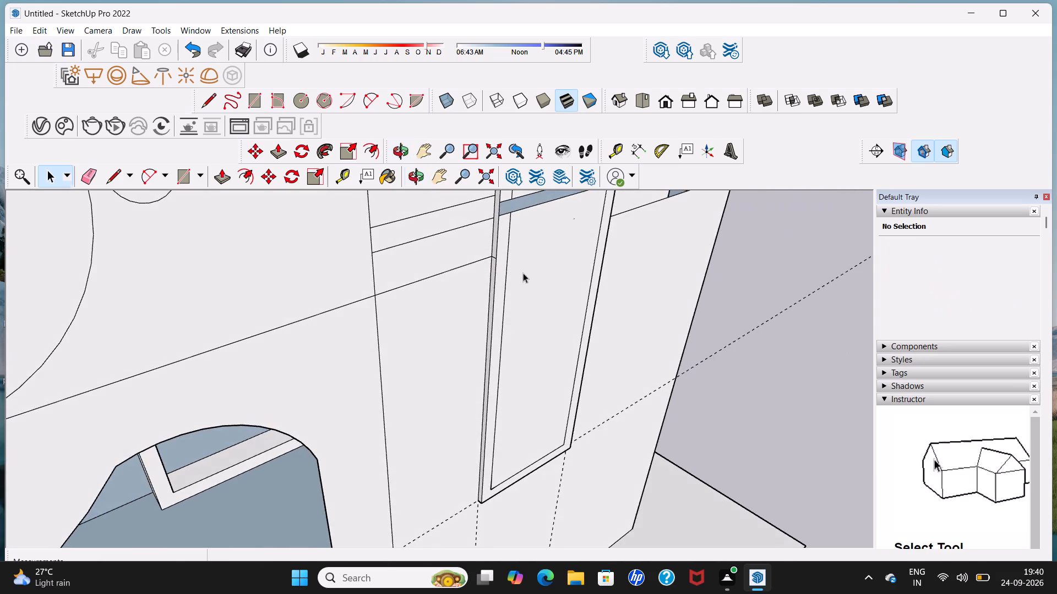
{"action": "scroll", "coordinate": [520, 268], "scroll_direction": "up", "scroll_amount": 3}
{"action": "left_click", "coordinate": [487, 252]}
{"action": "key", "text": "Delete"}
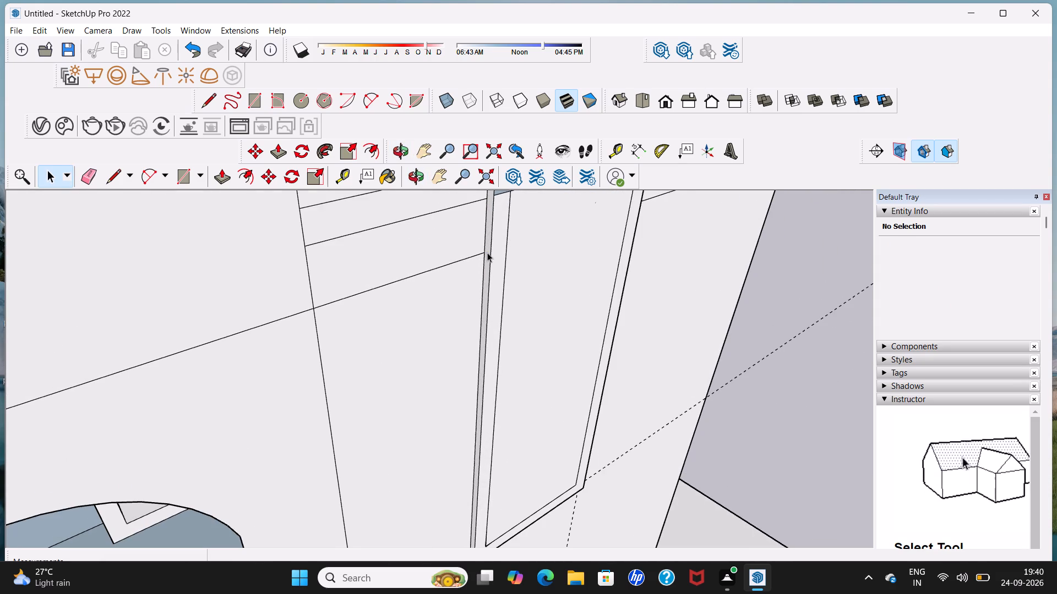
Place three horizontal guides about 4' 4", 3' 5" and 3' 1" above the guide at the tall window's bottom.
{"action": "scroll", "coordinate": [488, 258], "scroll_direction": "down", "scroll_amount": 5}
{"action": "middle_click_drag", "start_coordinate": [514, 287], "coordinate": [261, 334]}
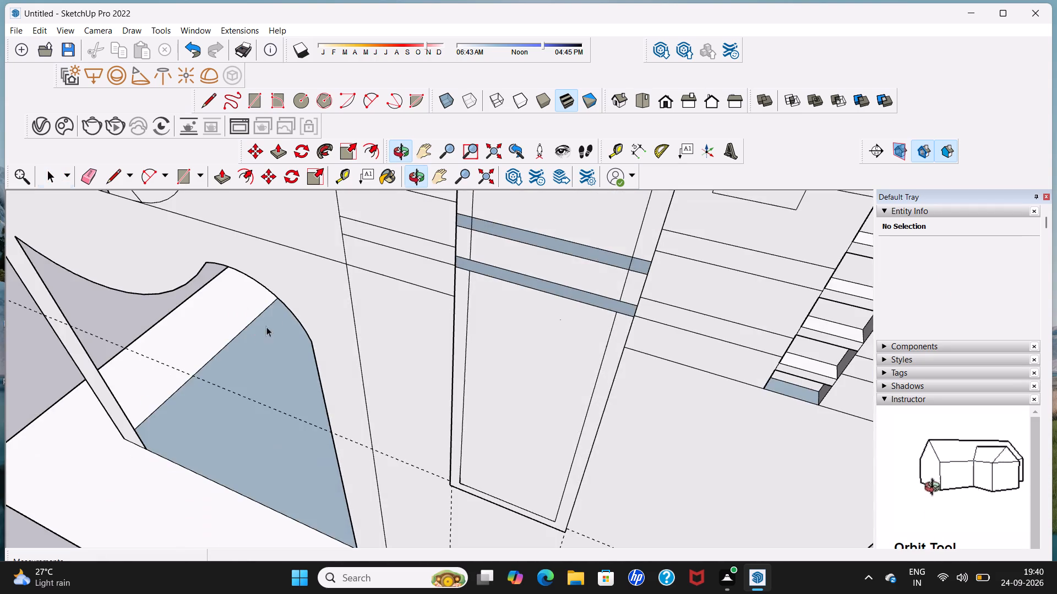
{"action": "scroll", "coordinate": [276, 320], "scroll_direction": "down", "scroll_amount": 12}
{"action": "middle_click_drag", "start_coordinate": [299, 384], "coordinate": [360, 305], "text": "shift"}
{"action": "middle_click_drag", "start_coordinate": [395, 276], "coordinate": [475, 146]}
{"action": "scroll", "coordinate": [423, 236], "scroll_direction": "up", "scroll_amount": 3}
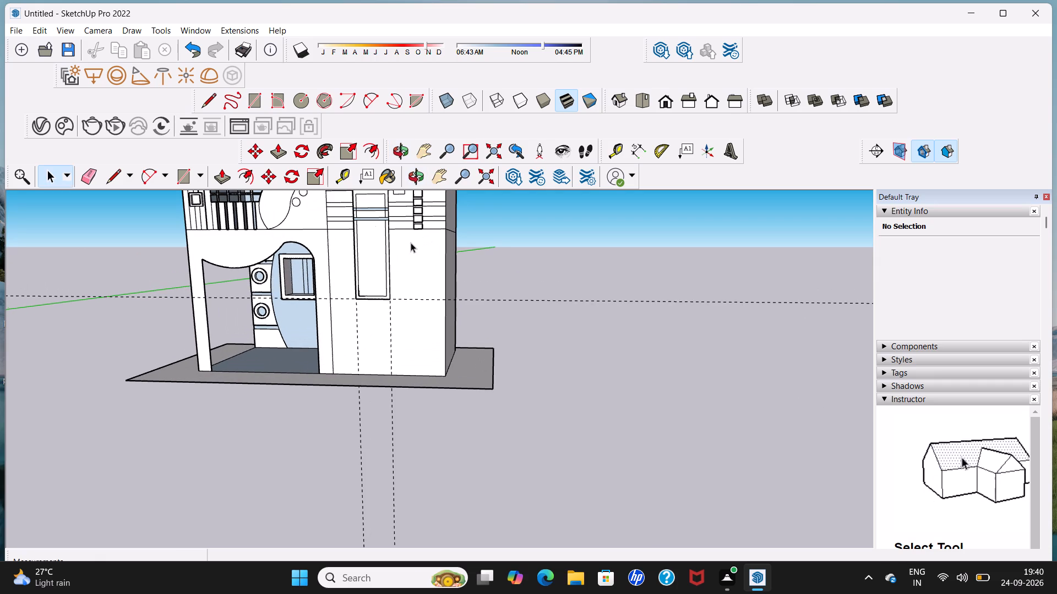
{"action": "middle_click_drag", "start_coordinate": [411, 243], "coordinate": [425, 208]}
{"action": "scroll", "coordinate": [421, 223], "scroll_direction": "up", "scroll_amount": 4}
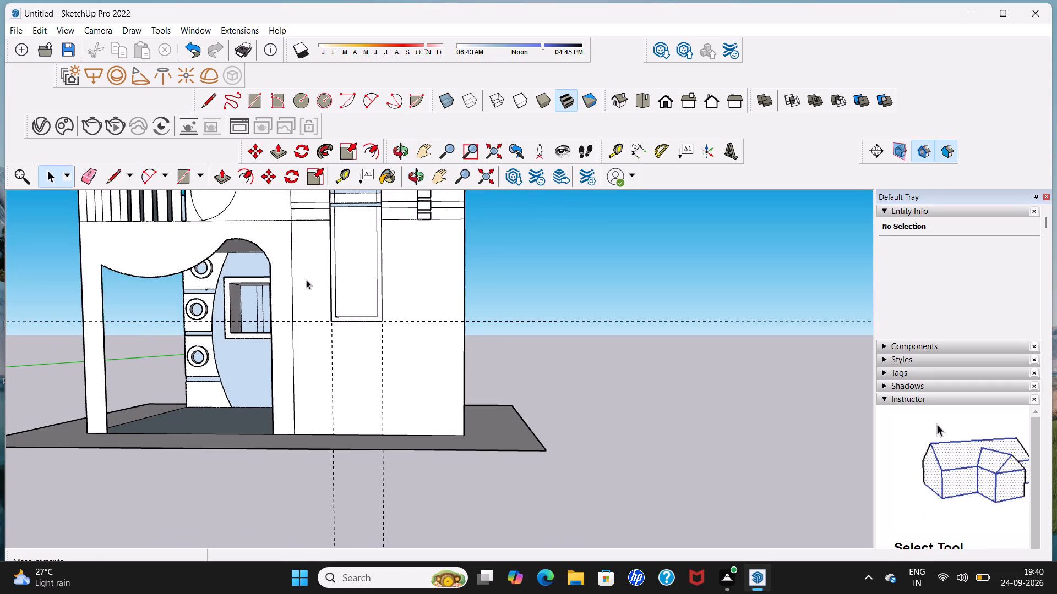
{"action": "middle_click_drag", "start_coordinate": [360, 217], "coordinate": [360, 227], "text": "shift"}
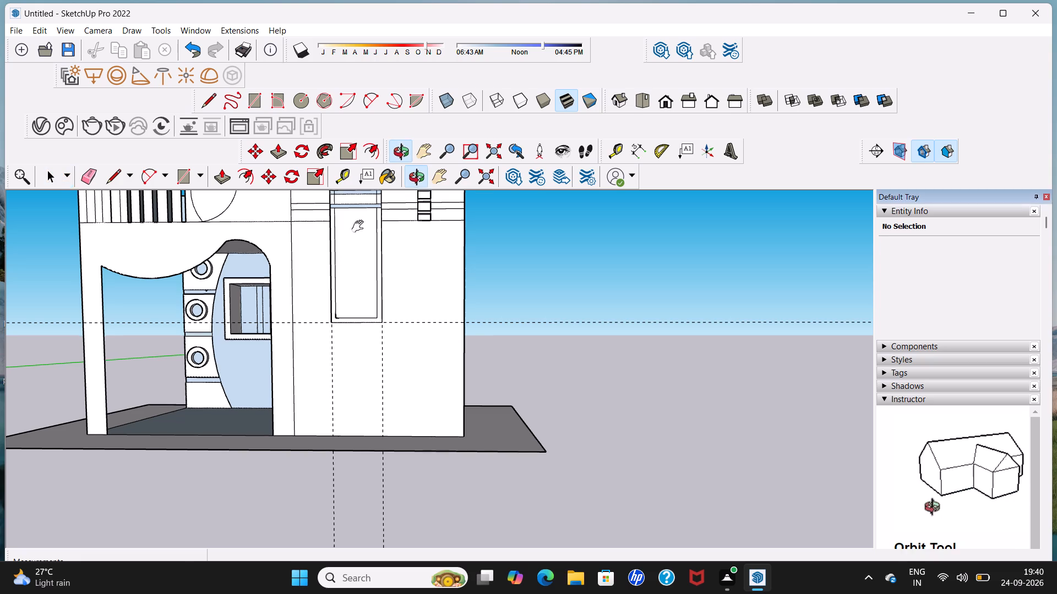
{"action": "middle_click_drag", "start_coordinate": [360, 227], "coordinate": [346, 299], "text": "shift"}
{"action": "scroll", "coordinate": [345, 311], "scroll_direction": "up", "scroll_amount": 2}
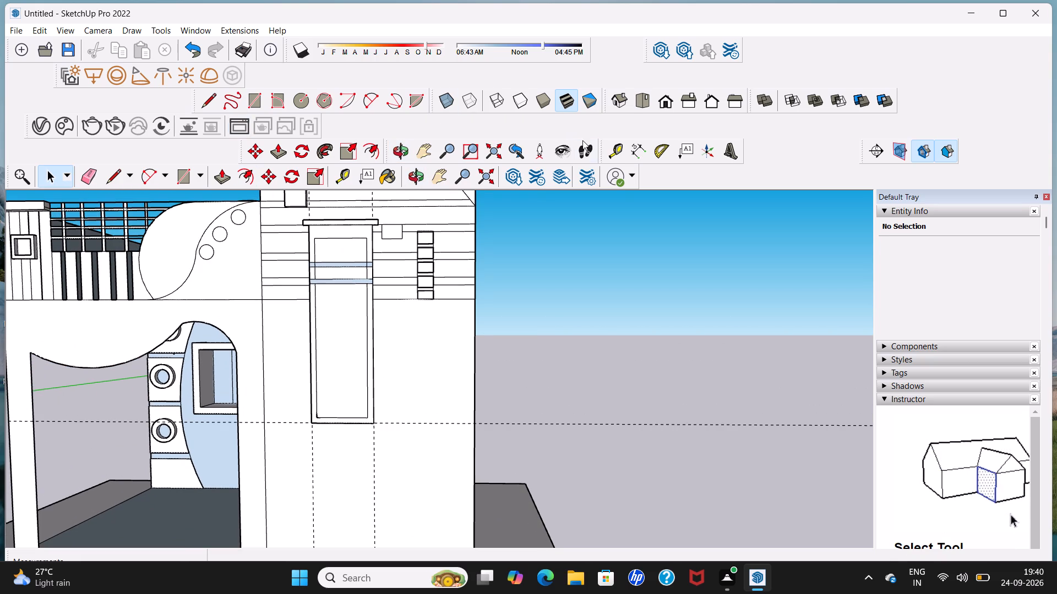
{"action": "left_click", "coordinate": [617, 152]}
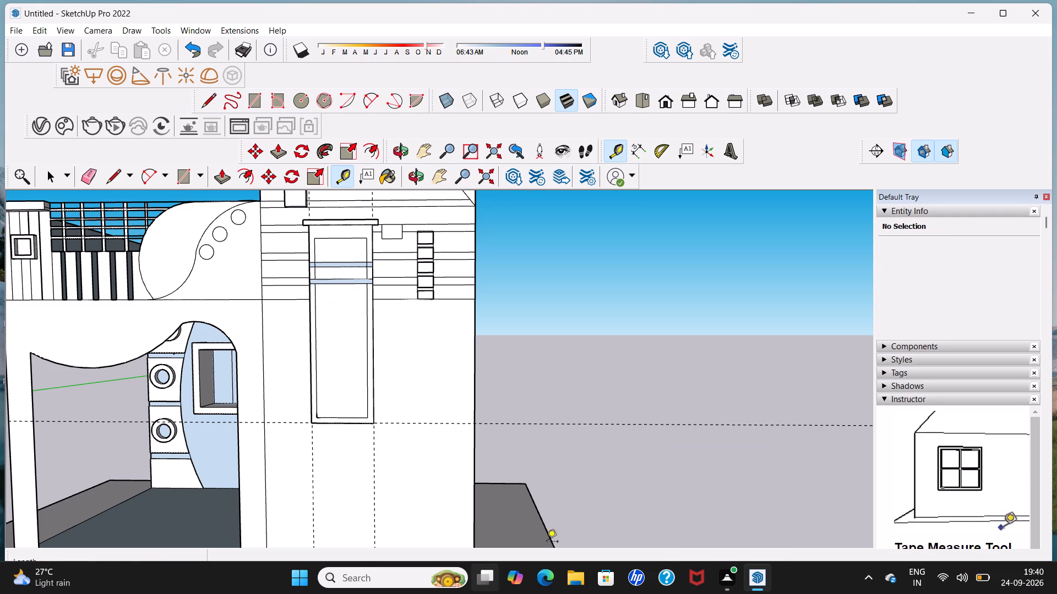
{"action": "left_click", "coordinate": [416, 423]}
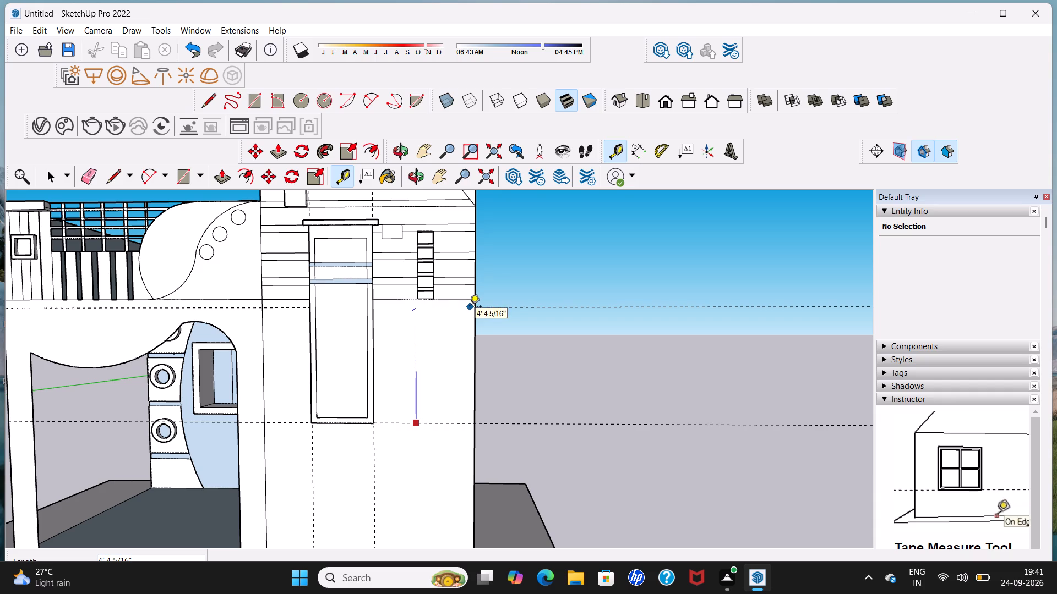
{"action": "left_click", "coordinate": [470, 307]}
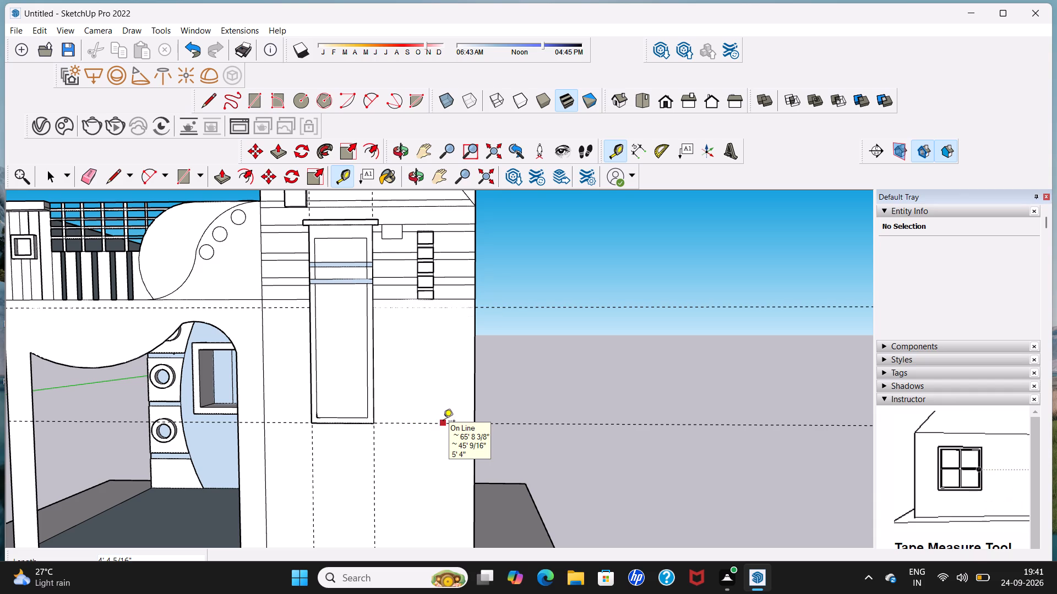
{"action": "left_click", "coordinate": [443, 422]}
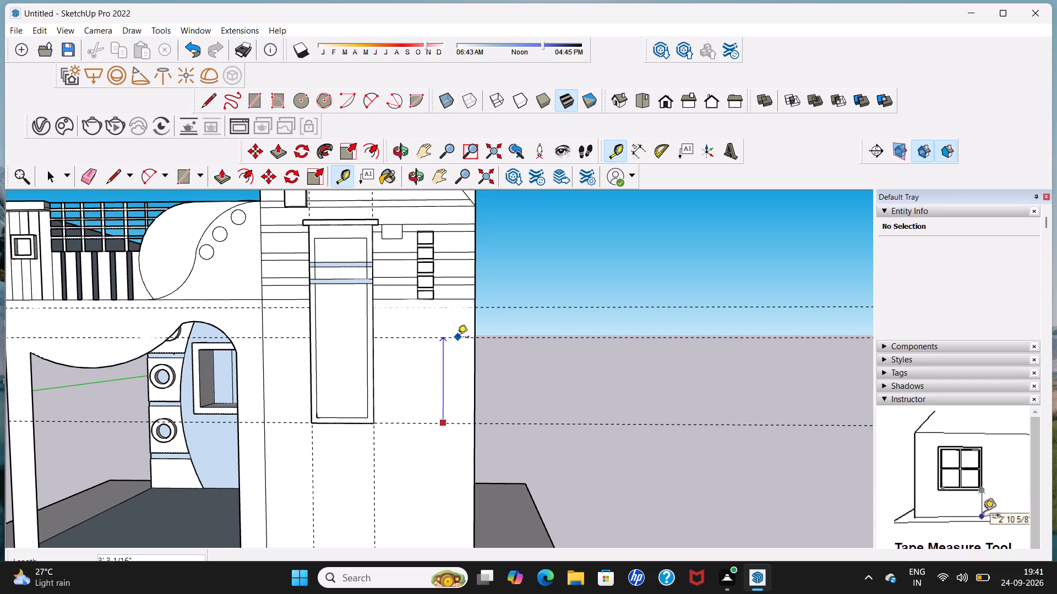
{"action": "left_click", "coordinate": [460, 333]}
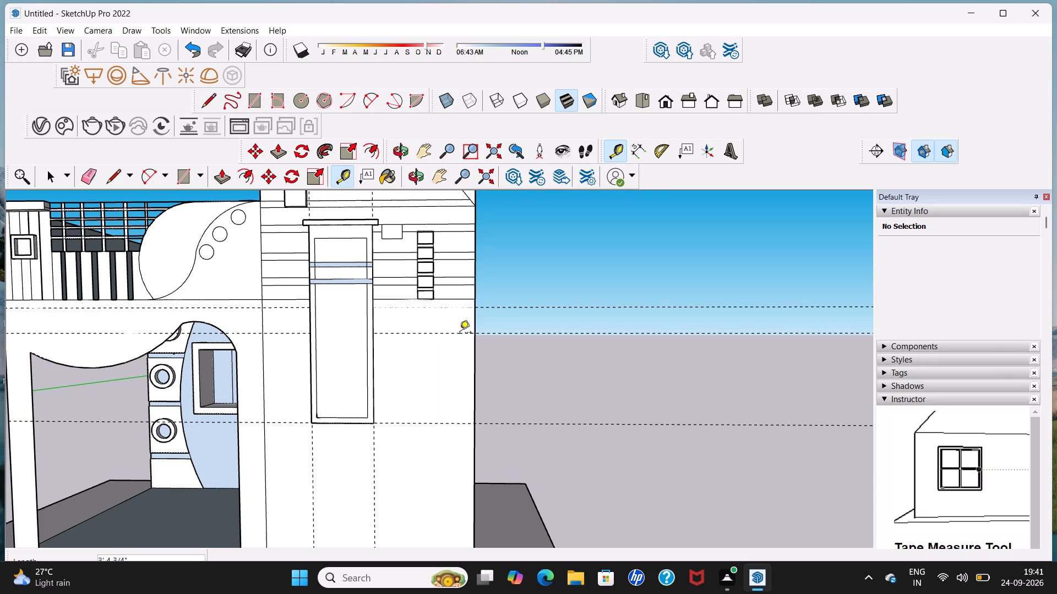
{"action": "left_click", "coordinate": [450, 422]}
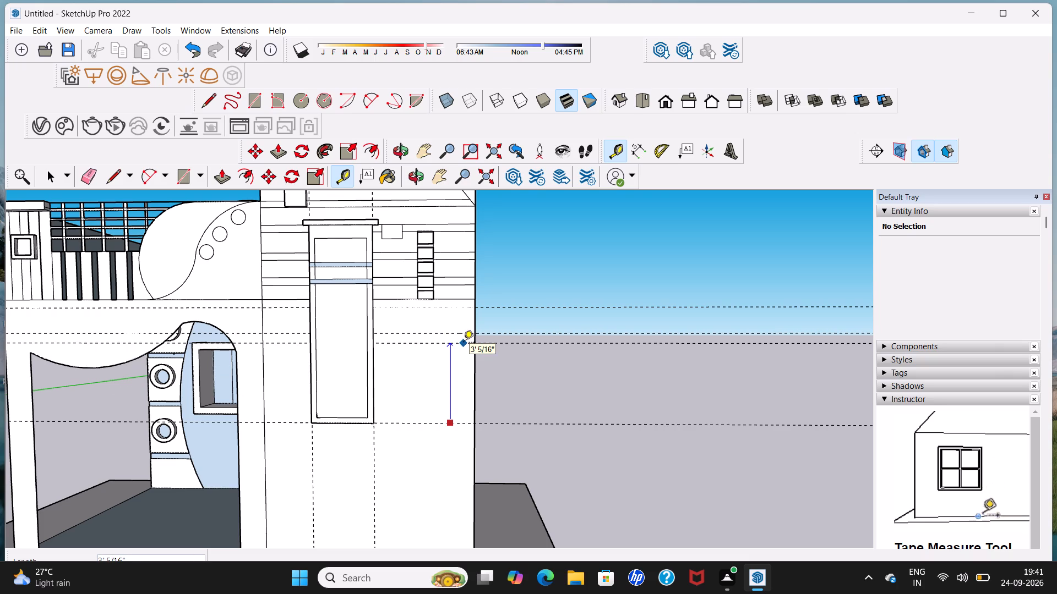
{"action": "left_click", "coordinate": [464, 341]}
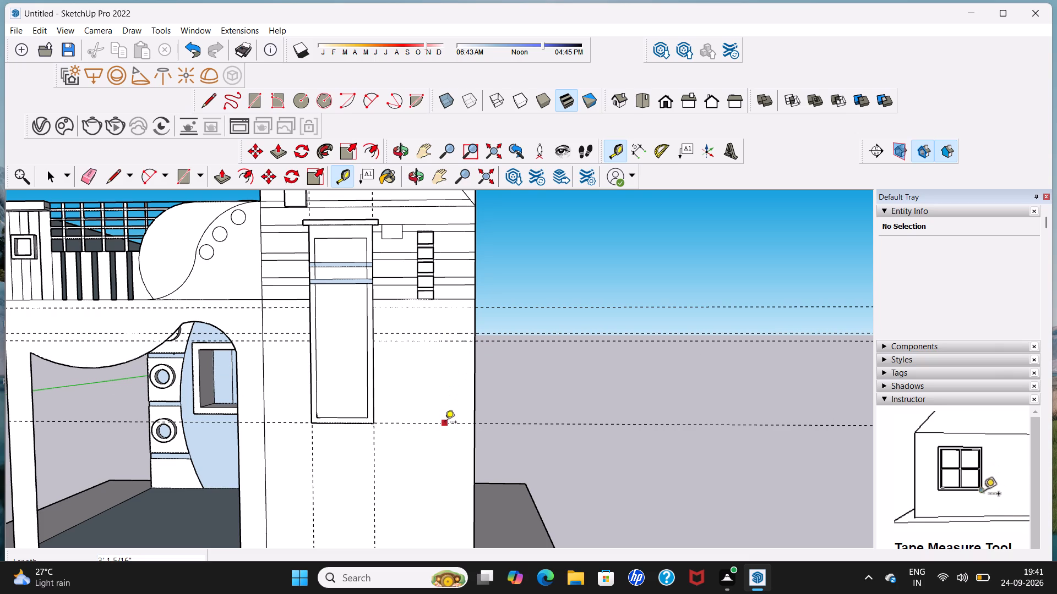
Place two more horizontal guides about 1' 10" and 1' 5 1/2" above the guide at the tall window's bottom.
{"action": "left_click", "coordinate": [445, 424]}
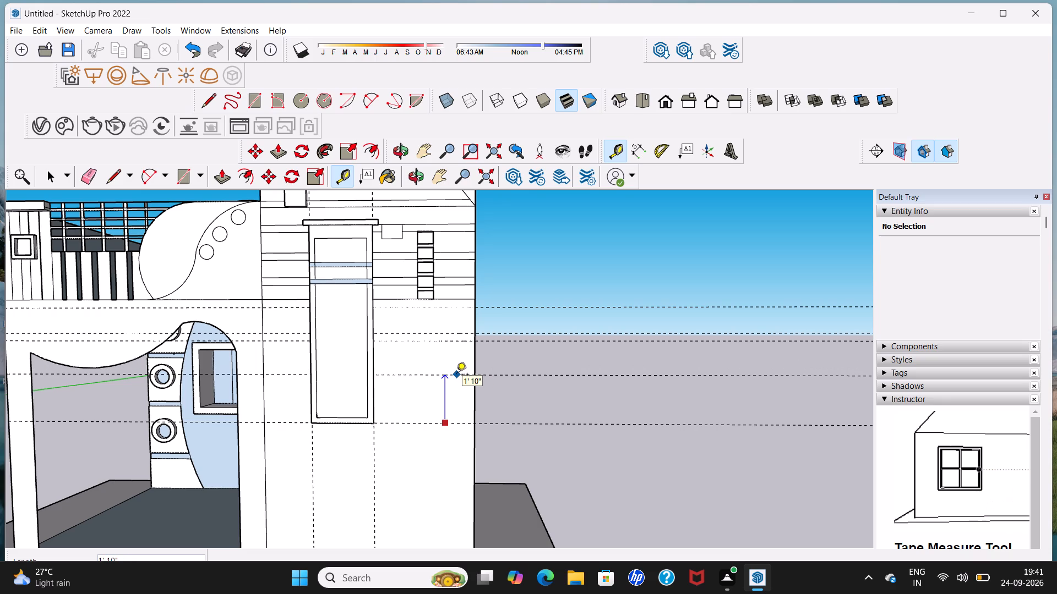
{"action": "left_click", "coordinate": [456, 375]}
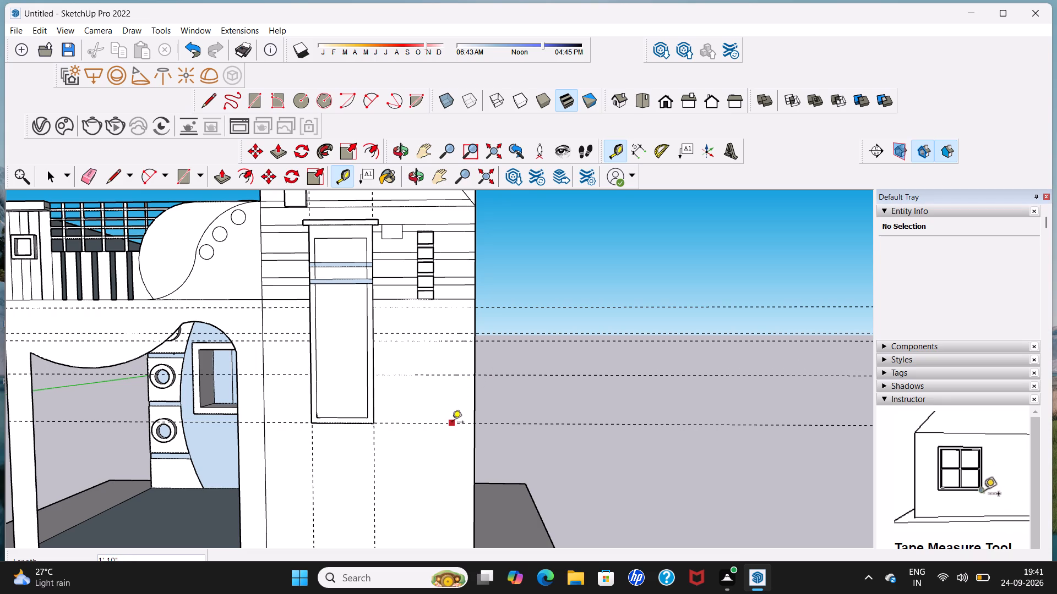
{"action": "left_click", "coordinate": [452, 423]}
{"action": "left_click", "coordinate": [463, 385]}
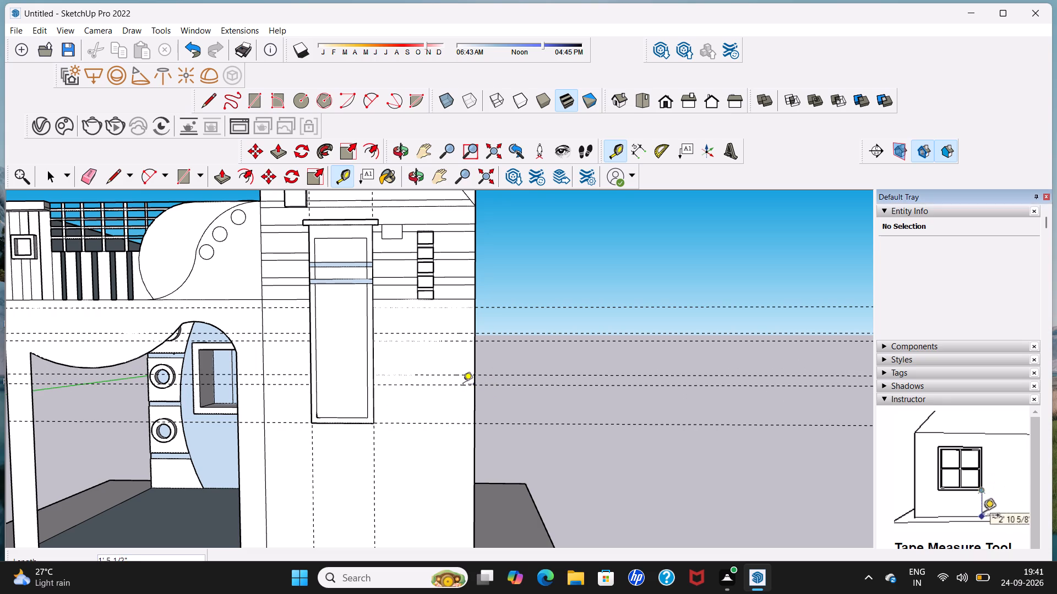
{"action": "key", "text": "space"}
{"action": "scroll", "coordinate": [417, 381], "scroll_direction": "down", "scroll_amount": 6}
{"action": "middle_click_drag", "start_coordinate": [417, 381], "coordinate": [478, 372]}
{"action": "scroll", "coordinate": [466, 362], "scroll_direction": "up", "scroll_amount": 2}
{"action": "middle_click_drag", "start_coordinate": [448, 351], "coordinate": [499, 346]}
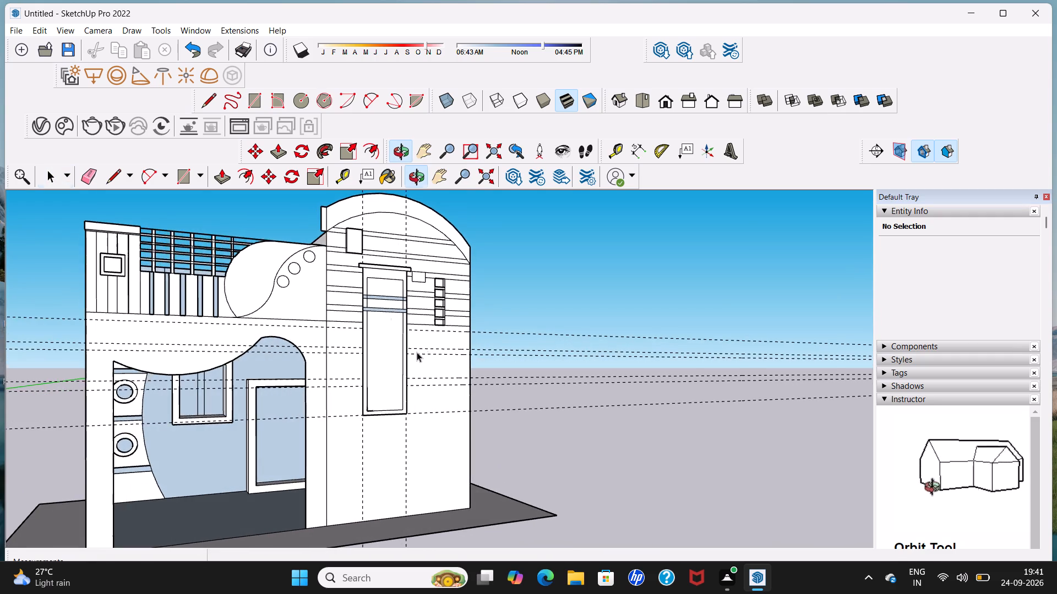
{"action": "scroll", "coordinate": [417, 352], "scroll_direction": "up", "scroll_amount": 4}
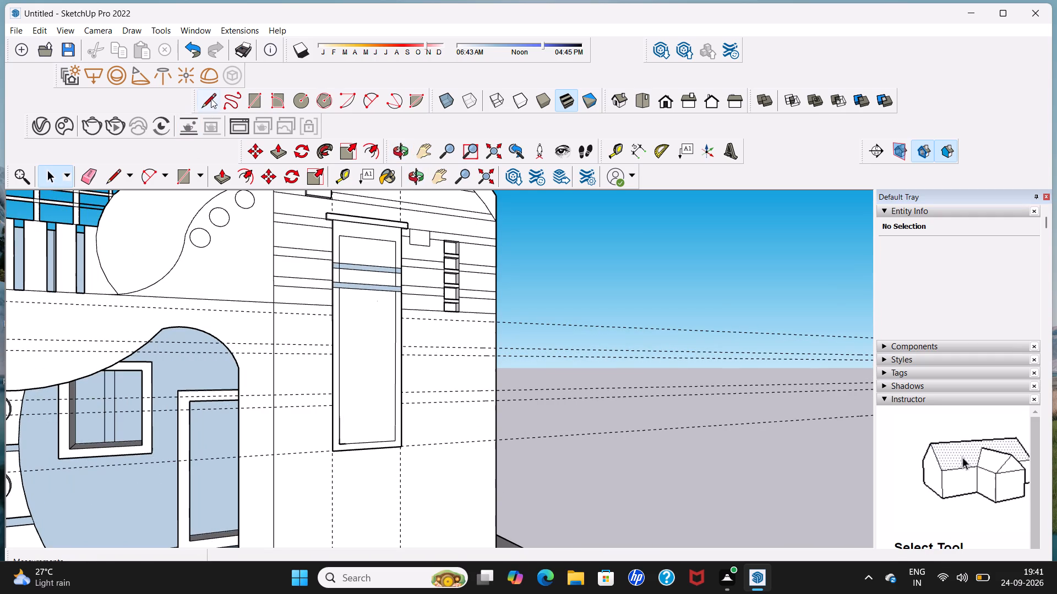
Draw three horizontal lines about 1' 10" long on the upper three guides, from the facade's left vertical edge to the tall window frame.
{"action": "left_click", "coordinate": [211, 98]}
{"action": "scroll", "coordinate": [292, 310], "scroll_direction": "up", "scroll_amount": 3}
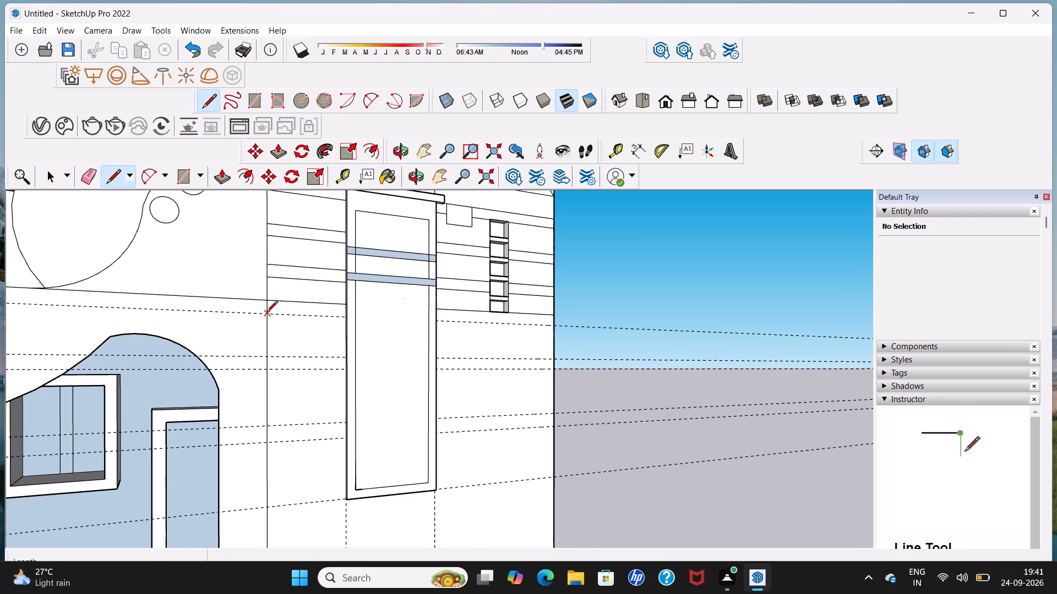
{"action": "left_click", "coordinate": [266, 313]}
{"action": "middle_click_drag", "start_coordinate": [340, 313], "coordinate": [419, 314]}
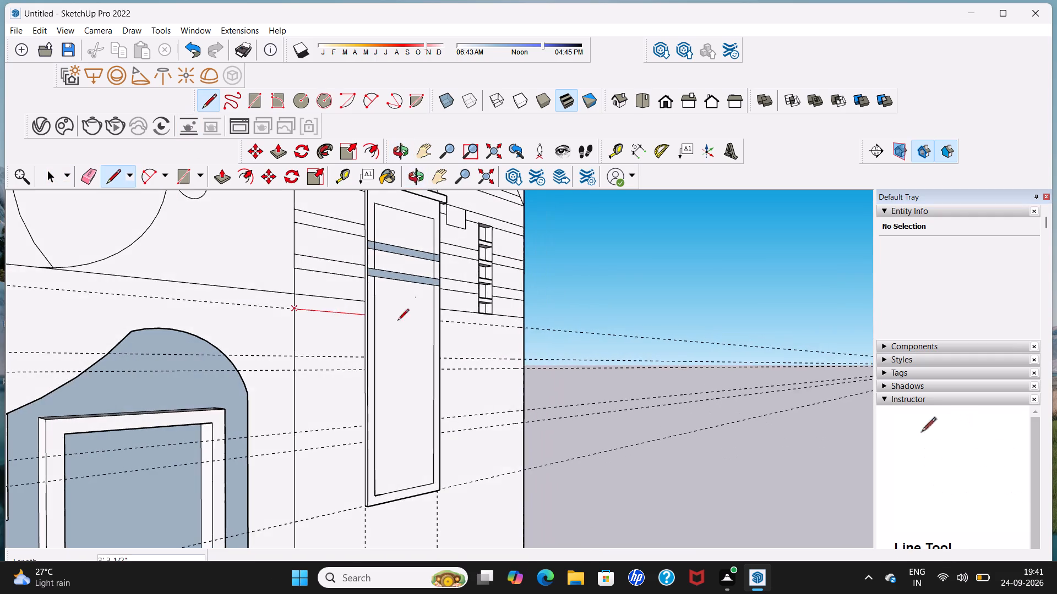
{"action": "scroll", "coordinate": [377, 322], "scroll_direction": "up", "scroll_amount": 6}
{"action": "left_click", "coordinate": [352, 310]}
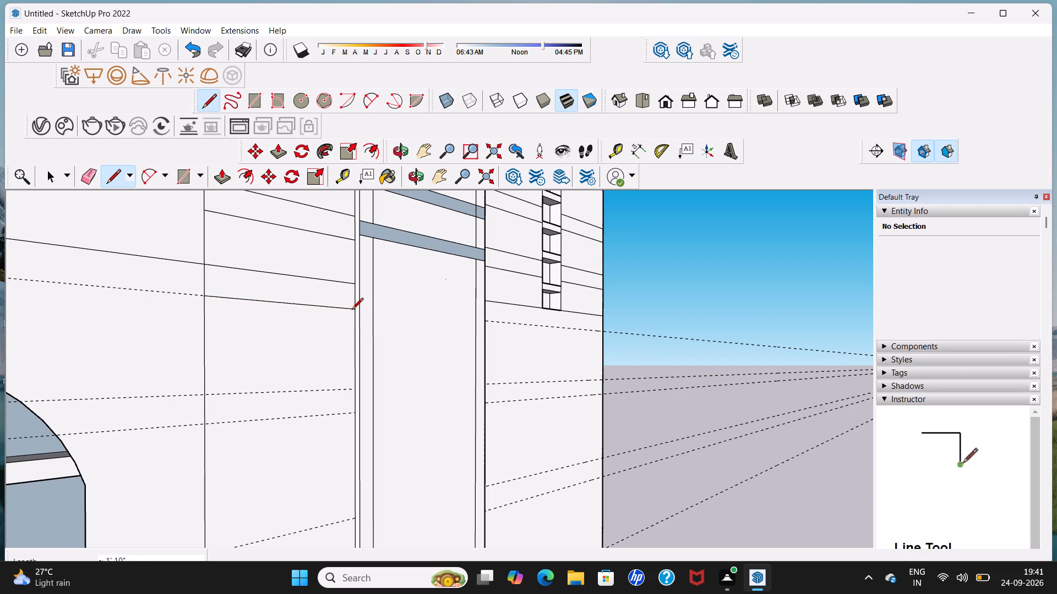
{"action": "left_click", "coordinate": [205, 394]}
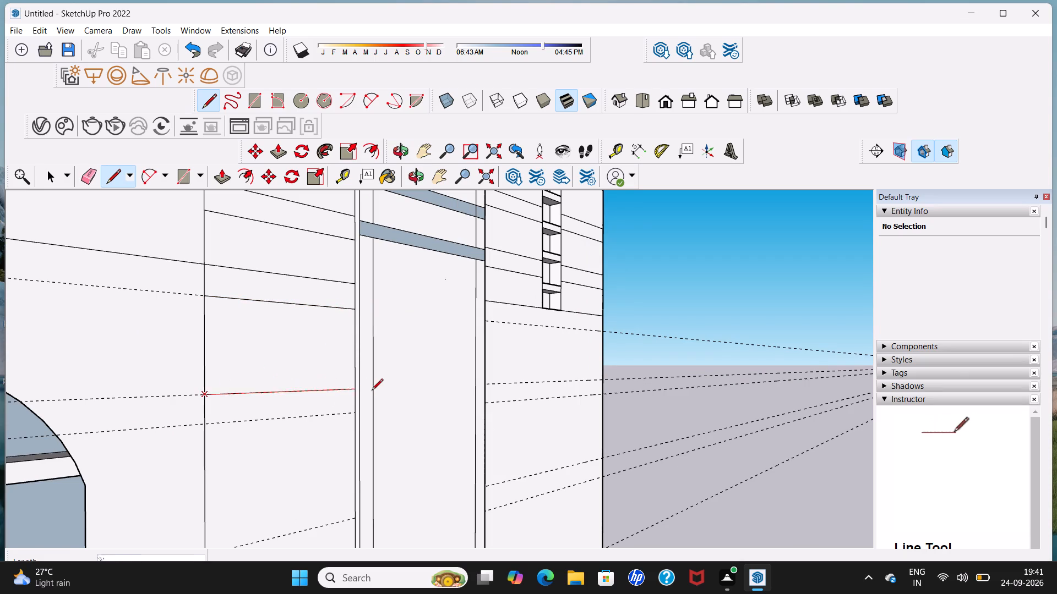
{"action": "left_click", "coordinate": [361, 389]}
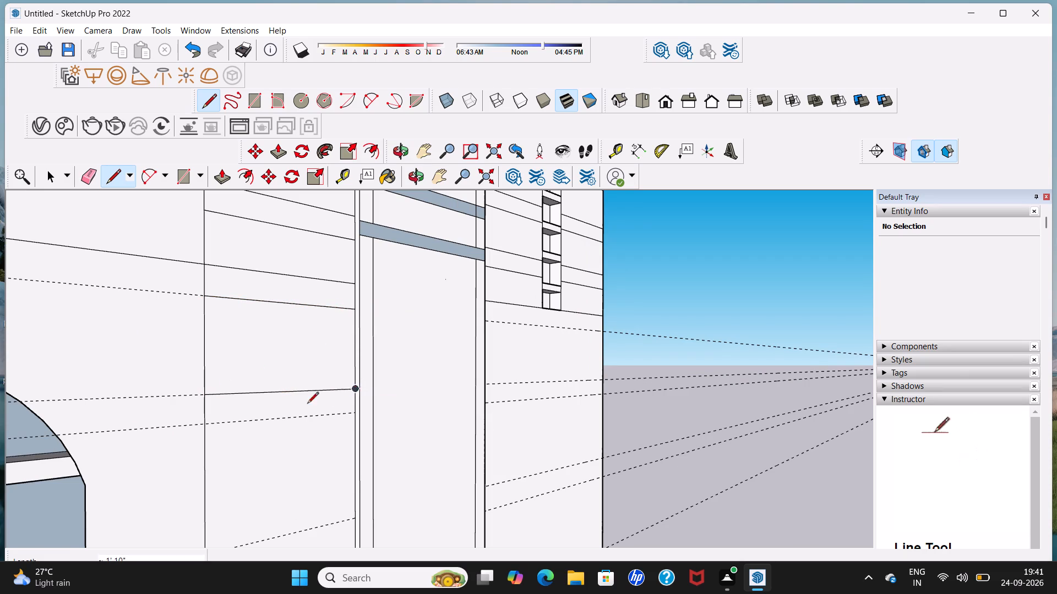
{"action": "left_click", "coordinate": [208, 424]}
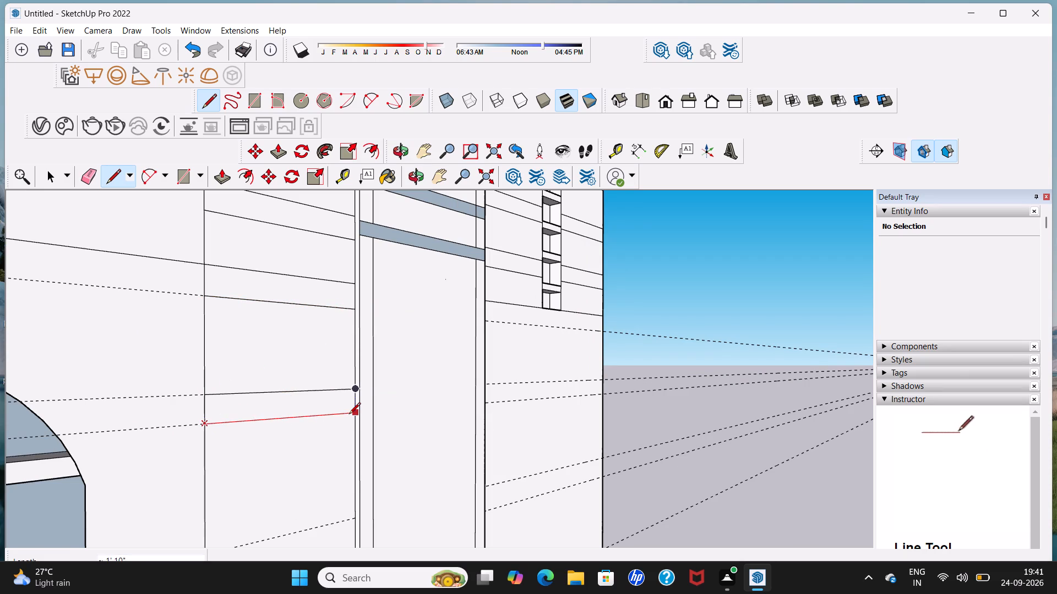
{"action": "left_click", "coordinate": [350, 414]}
Draw two more lines about 1' 10" long on the next two lower guides, from the left facade edge to the window frame.
{"action": "scroll", "coordinate": [356, 403], "scroll_direction": "down", "scroll_amount": 5}
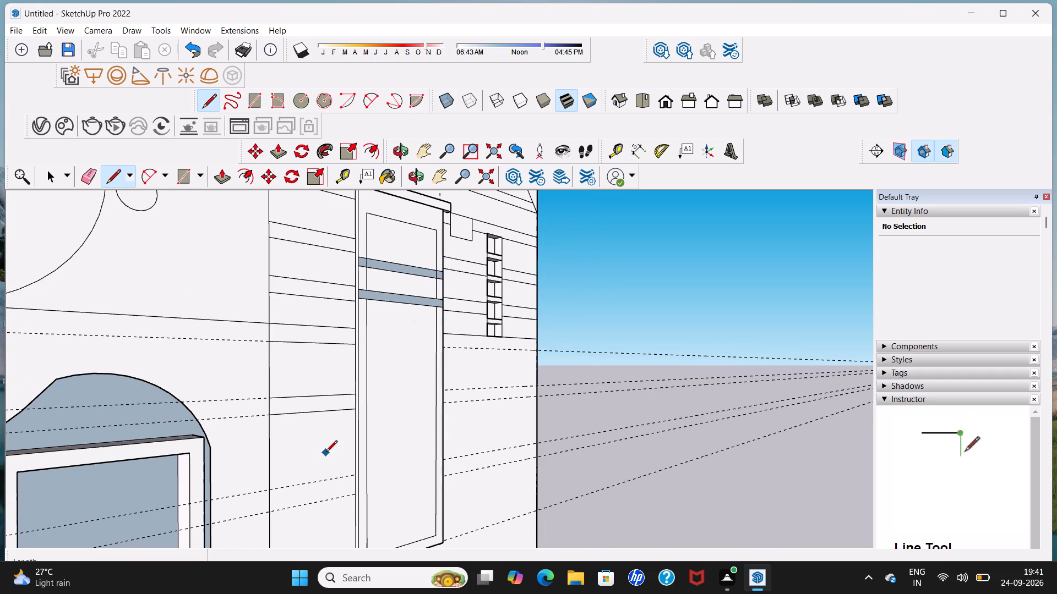
{"action": "scroll", "coordinate": [326, 453], "scroll_direction": "down", "scroll_amount": 4}
{"action": "scroll", "coordinate": [319, 485], "scroll_direction": "up", "scroll_amount": 3}
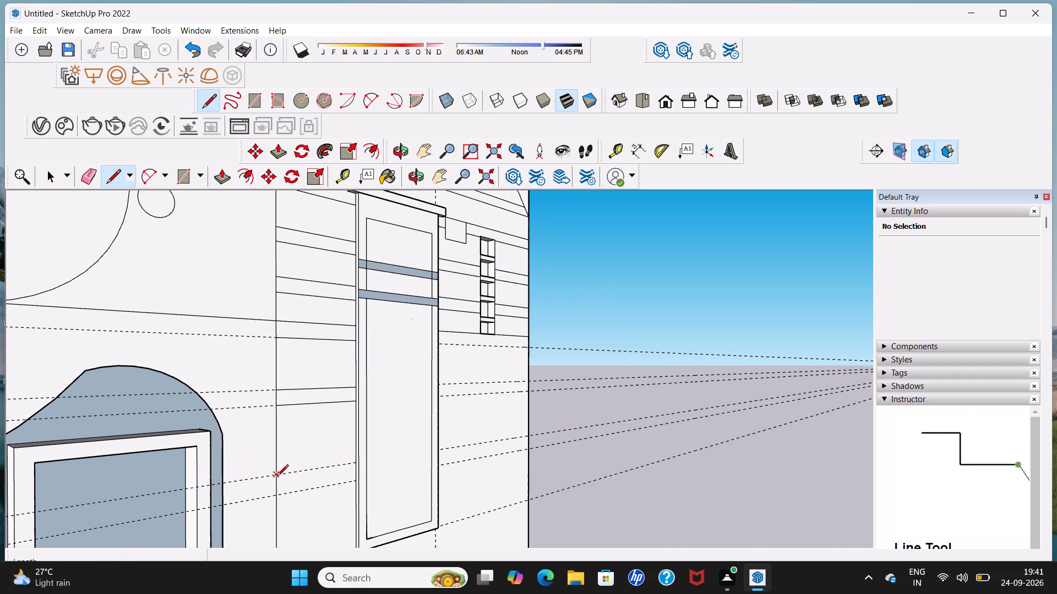
{"action": "left_click", "coordinate": [277, 477]}
{"action": "scroll", "coordinate": [355, 465], "scroll_direction": "up", "scroll_amount": 1}
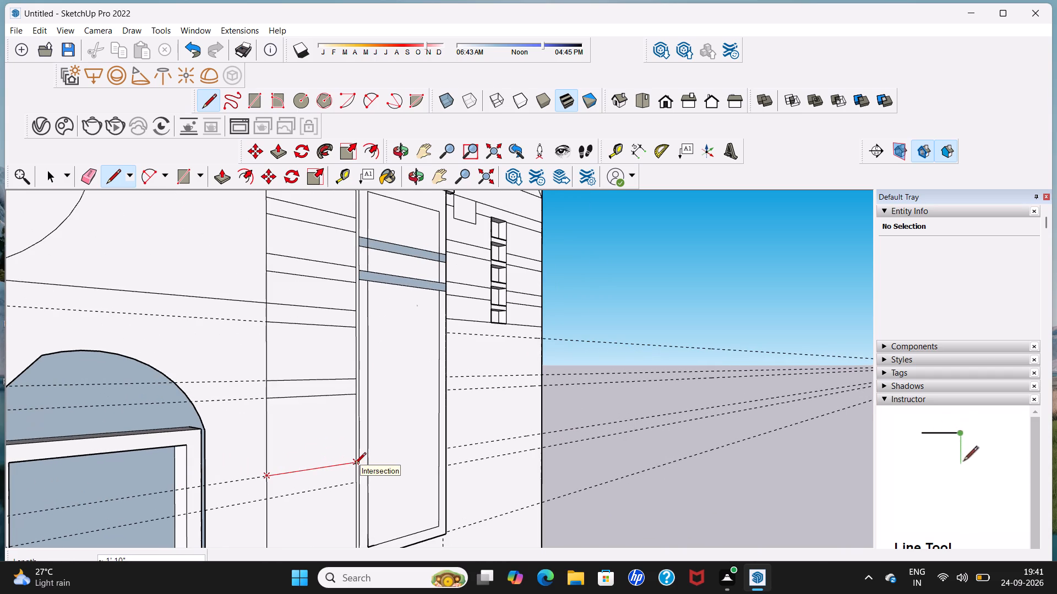
{"action": "left_click", "coordinate": [355, 465]}
{"action": "scroll", "coordinate": [350, 469], "scroll_direction": "down", "scroll_amount": 5}
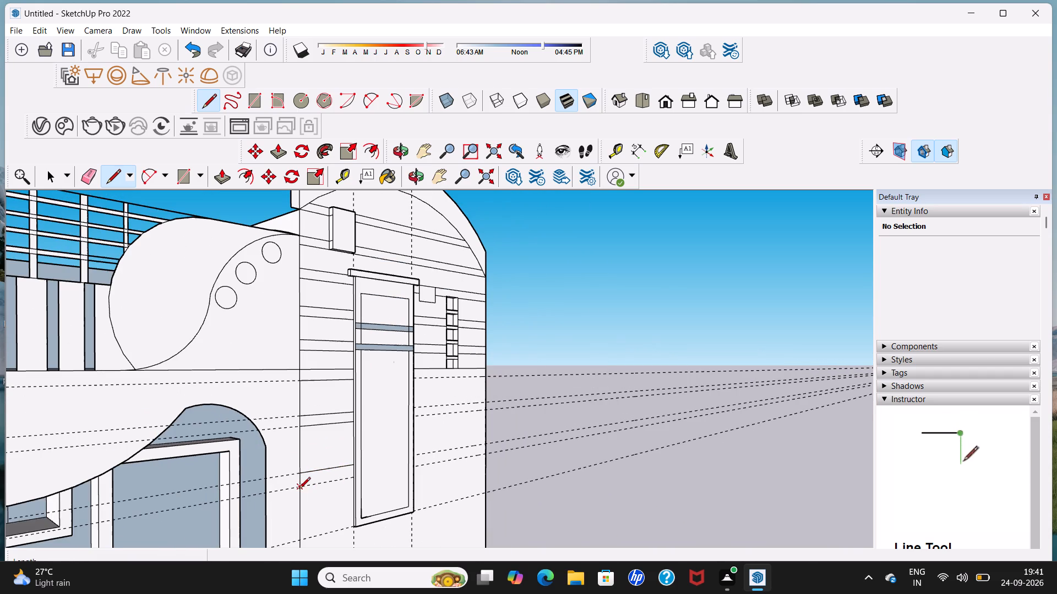
{"action": "left_click", "coordinate": [300, 490]}
{"action": "scroll", "coordinate": [337, 478], "scroll_direction": "up", "scroll_amount": 10}
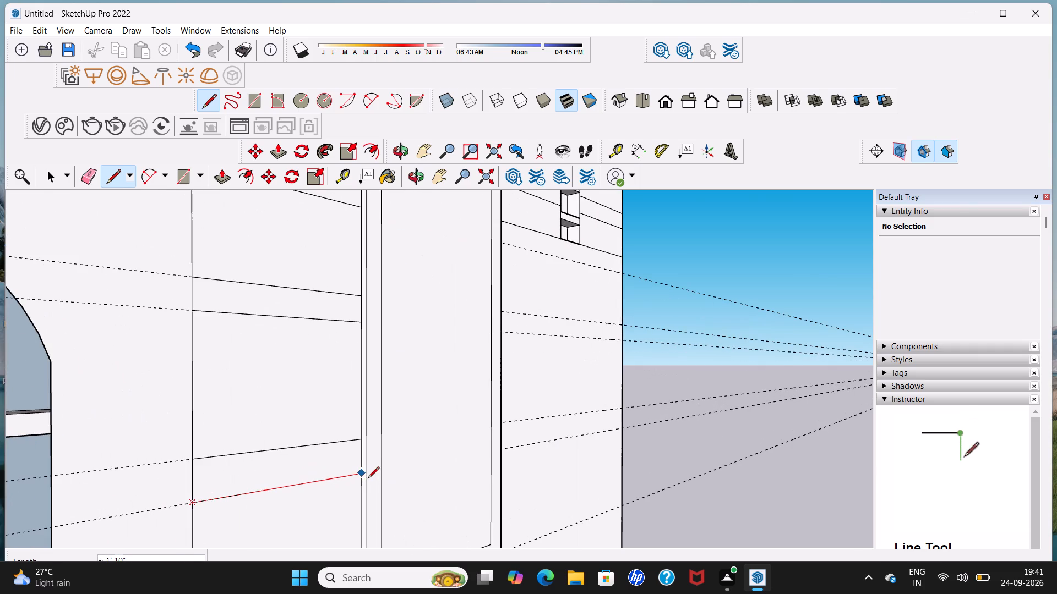
{"action": "left_click", "coordinate": [367, 477]}
Draw three horizontal lines about 3' 10" long on the upper three guides, from the window frame's right side to the facade's right corner.
{"action": "scroll", "coordinate": [367, 477], "scroll_direction": "down", "scroll_amount": 16}
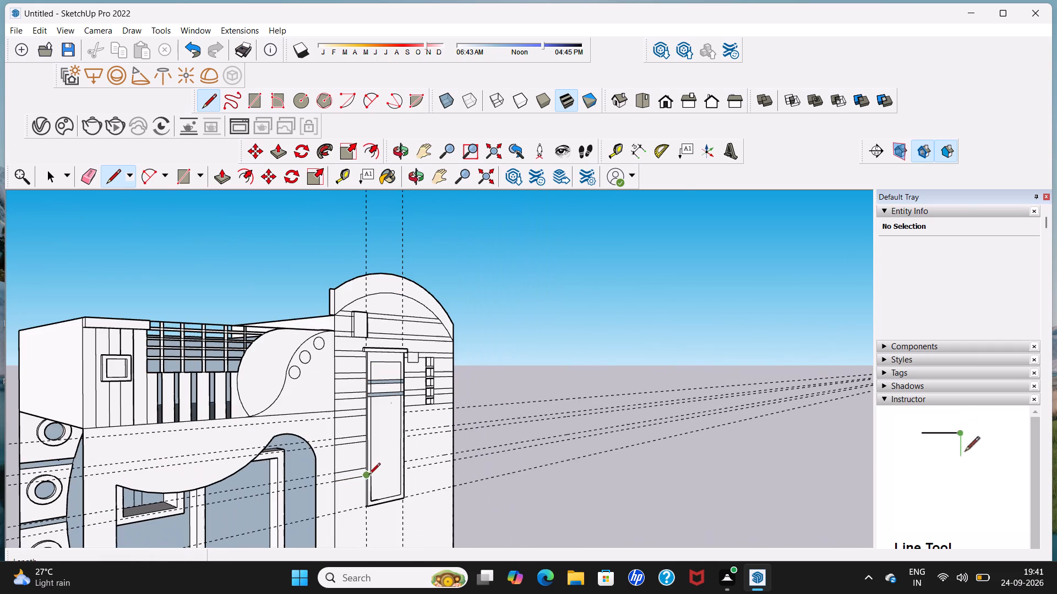
{"action": "middle_click_drag", "start_coordinate": [368, 496], "coordinate": [358, 496]}
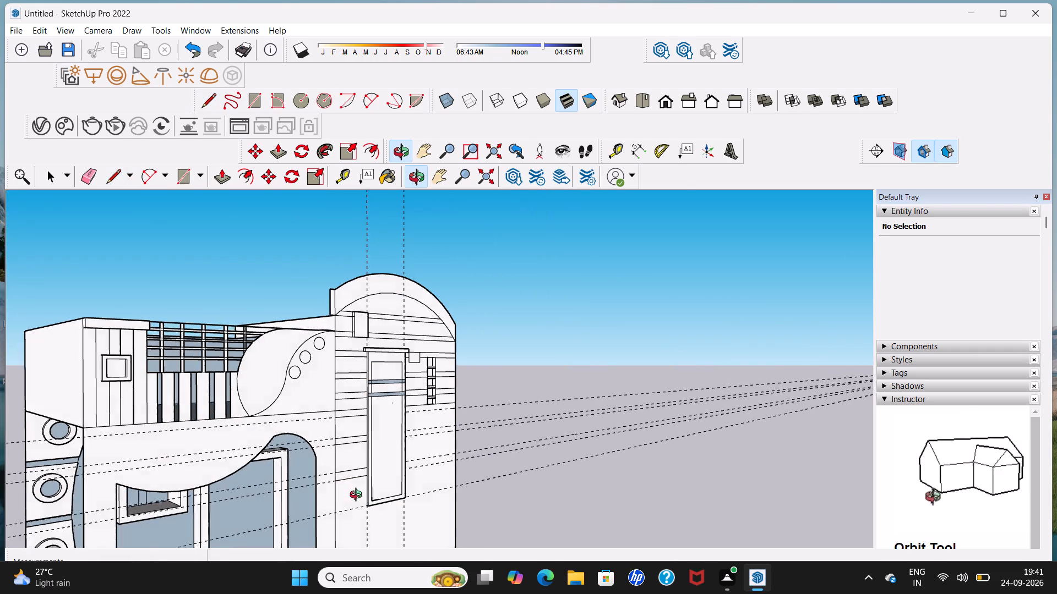
{"action": "middle_click_drag", "start_coordinate": [358, 496], "coordinate": [270, 486]}
{"action": "middle_click_drag", "start_coordinate": [467, 457], "coordinate": [313, 443]}
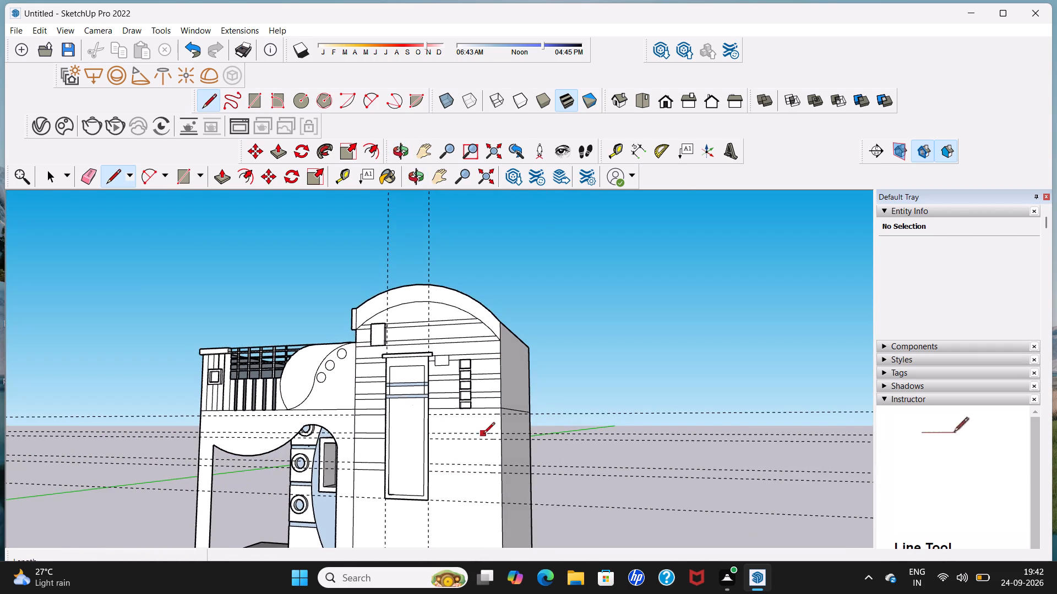
{"action": "middle_click_drag", "start_coordinate": [483, 435], "coordinate": [439, 446]}
{"action": "scroll", "coordinate": [417, 437], "scroll_direction": "up", "scroll_amount": 4}
{"action": "middle_click_drag", "start_coordinate": [418, 418], "coordinate": [342, 438]}
{"action": "scroll", "coordinate": [354, 428], "scroll_direction": "up", "scroll_amount": 2}
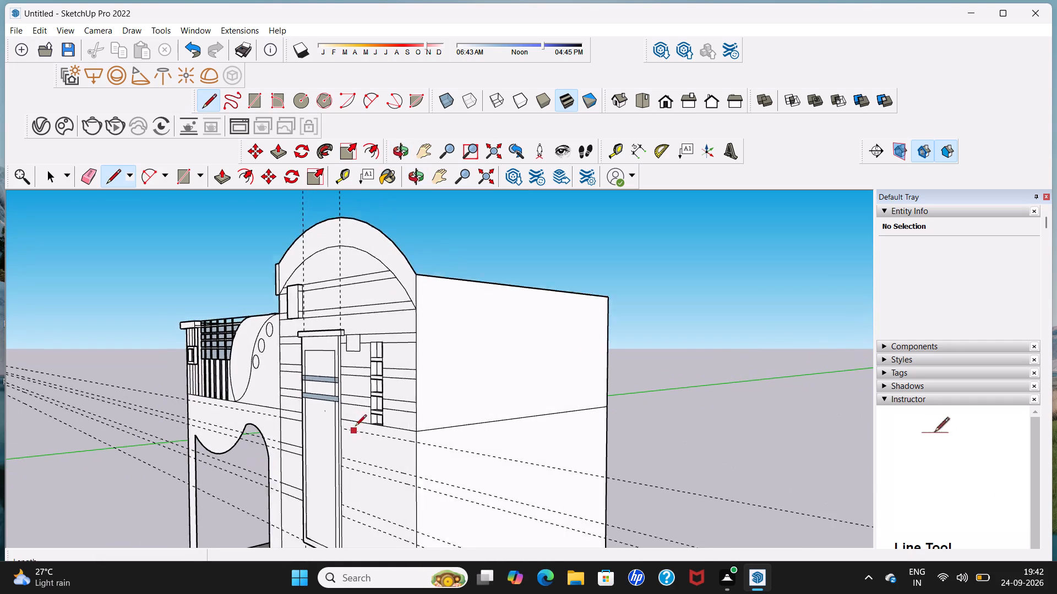
{"action": "scroll", "coordinate": [355, 427], "scroll_direction": "up", "scroll_amount": 2}
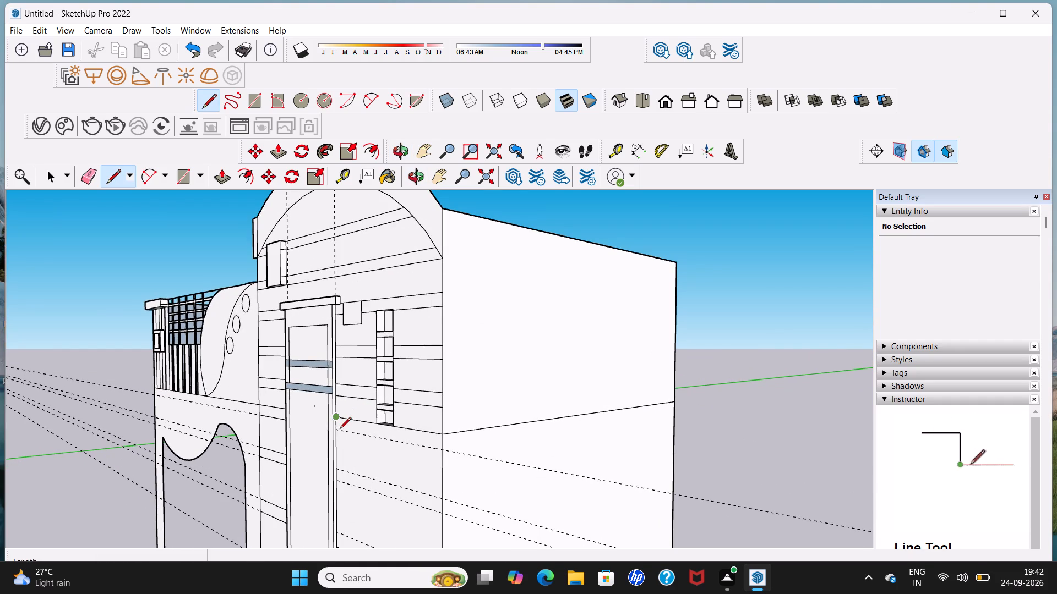
{"action": "scroll", "coordinate": [339, 430], "scroll_direction": "up", "scroll_amount": 5}
{"action": "left_click", "coordinate": [339, 430]}
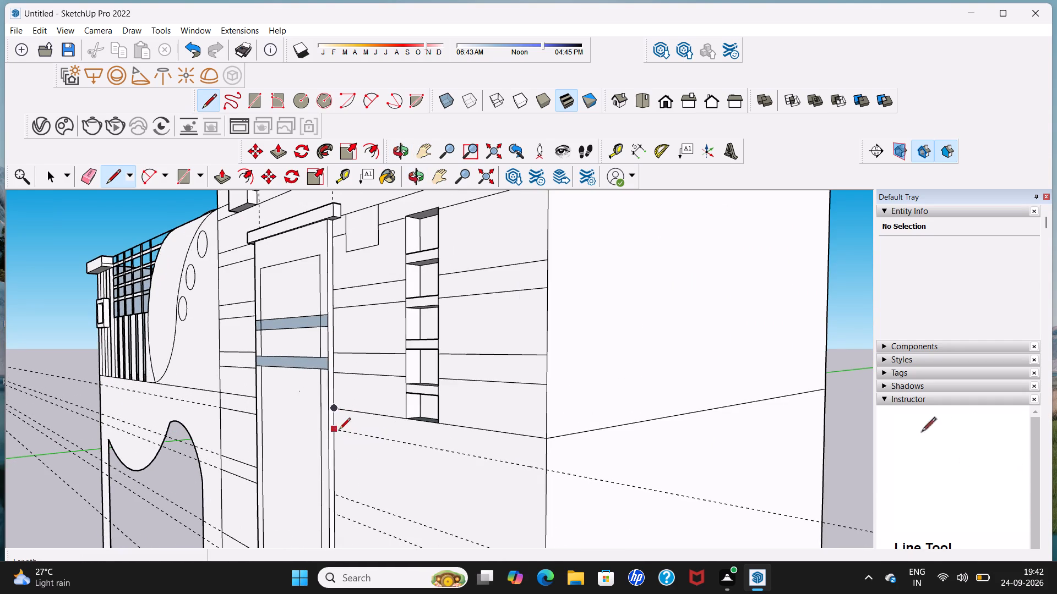
{"action": "left_click", "coordinate": [550, 470]}
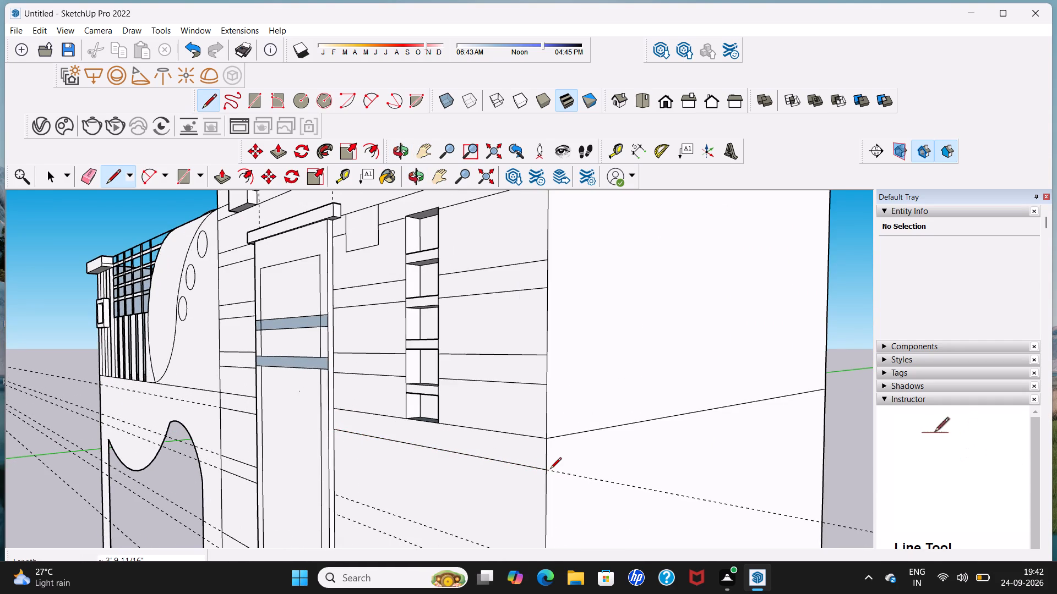
{"action": "scroll", "coordinate": [550, 470], "scroll_direction": "down", "scroll_amount": 6}
{"action": "middle_click_drag", "start_coordinate": [550, 470], "coordinate": [568, 370]}
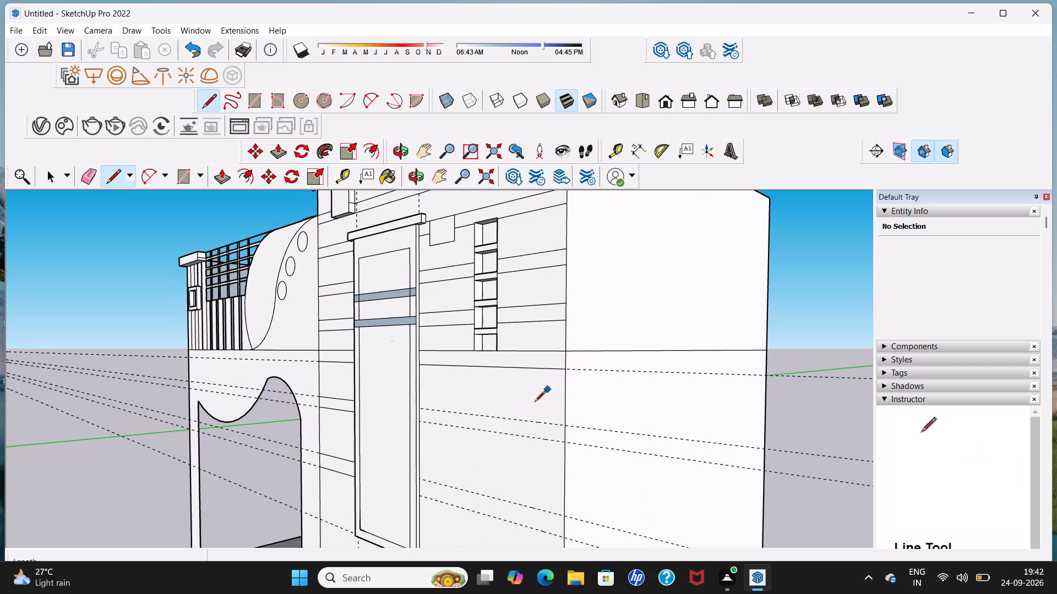
{"action": "scroll", "coordinate": [506, 416], "scroll_direction": "up", "scroll_amount": 3}
{"action": "left_click", "coordinate": [403, 404]}
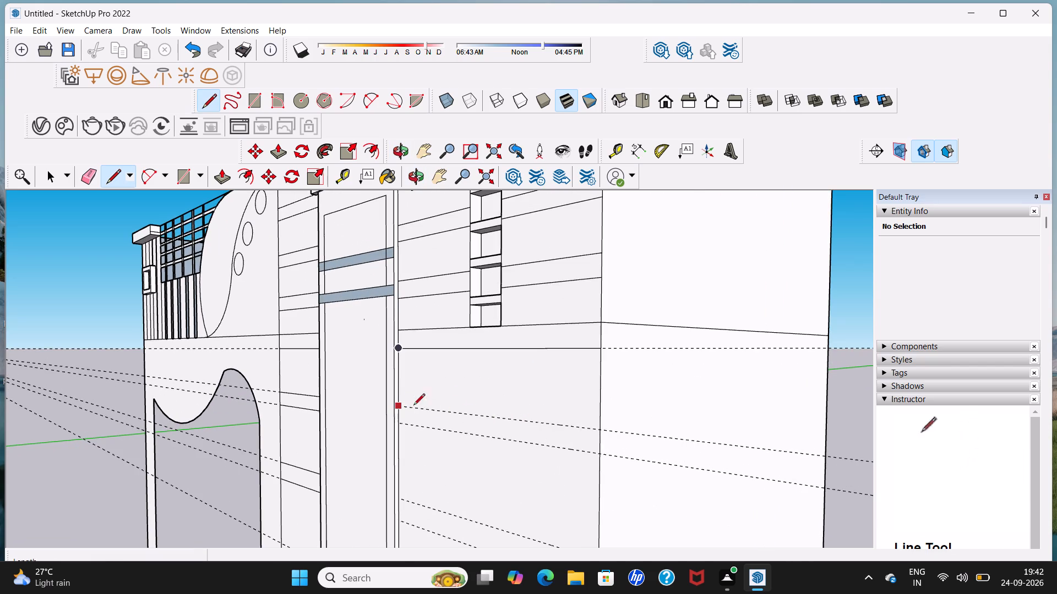
{"action": "left_click", "coordinate": [601, 430]}
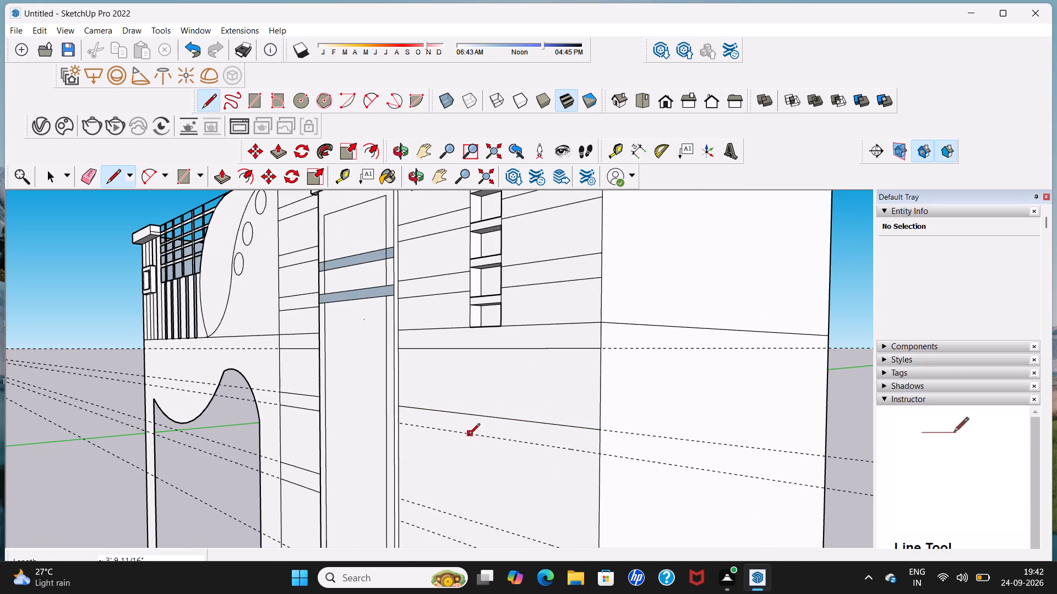
{"action": "scroll", "coordinate": [387, 423], "scroll_direction": "up", "scroll_amount": 4}
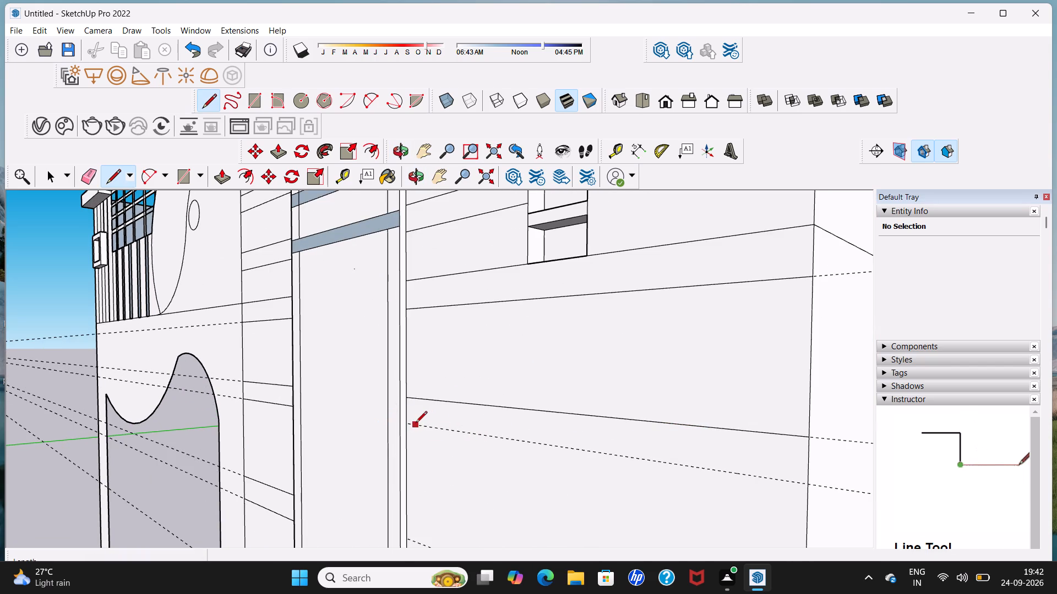
{"action": "left_click", "coordinate": [411, 425]}
{"action": "scroll", "coordinate": [514, 443], "scroll_direction": "down", "scroll_amount": 9}
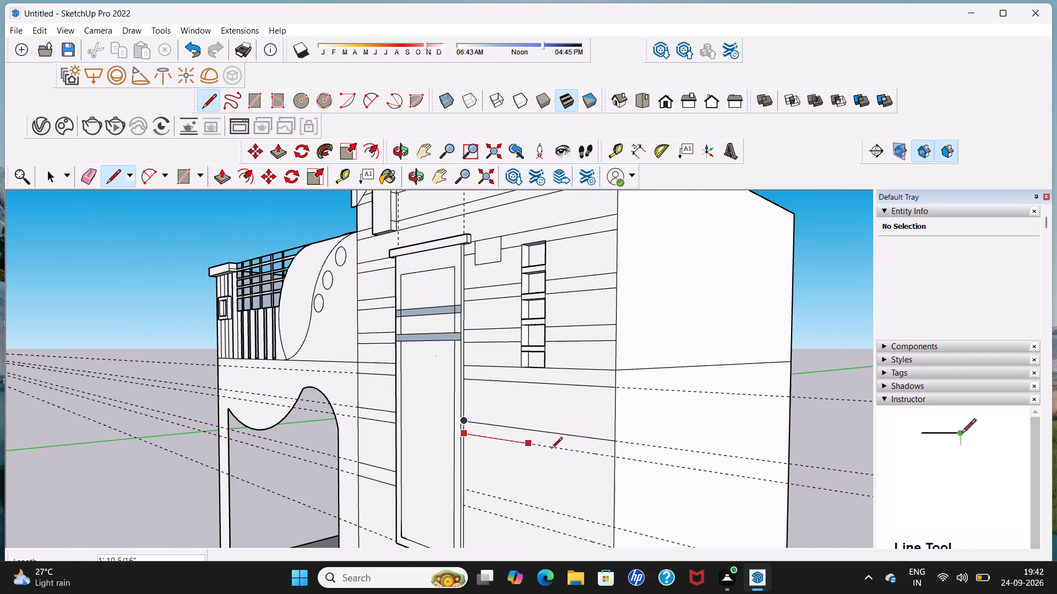
{"action": "left_click", "coordinate": [619, 452]}
Draw two lines about 3' 10" long on the next two lower guides, from the window frame to the facade's right corner.
{"action": "middle_click_drag", "start_coordinate": [619, 452], "coordinate": [617, 447], "text": "shift"}
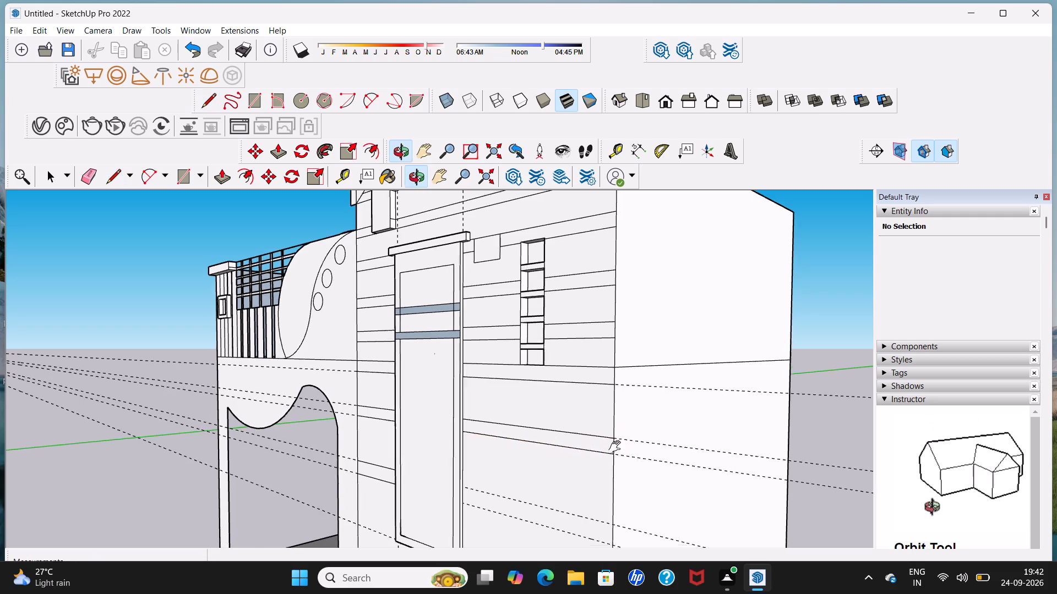
{"action": "middle_click_drag", "start_coordinate": [617, 447], "coordinate": [549, 344], "text": "shift"}
{"action": "scroll", "coordinate": [480, 405], "scroll_direction": "up", "scroll_amount": 3}
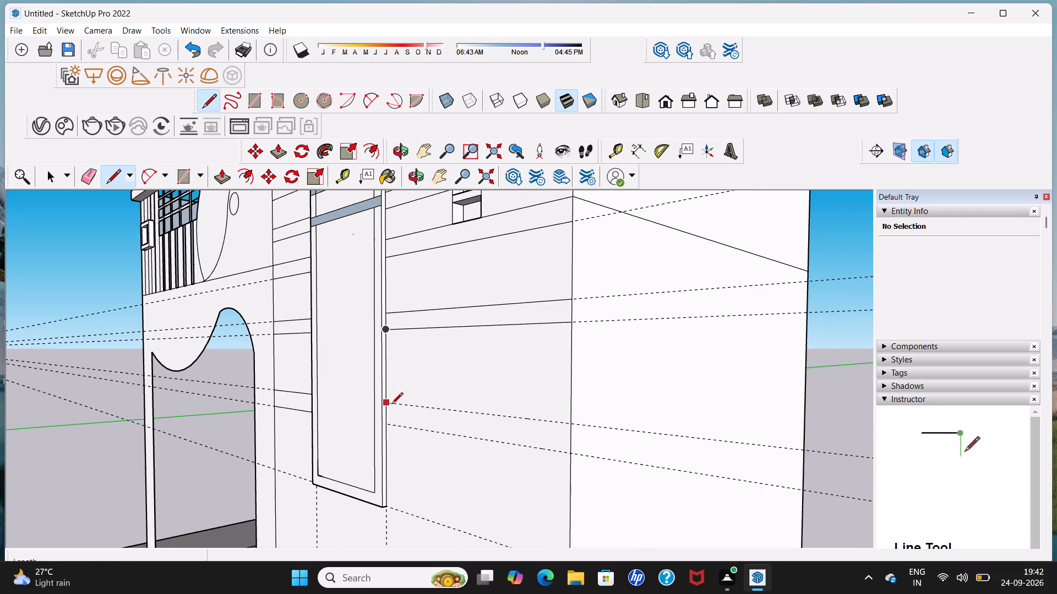
{"action": "left_click", "coordinate": [391, 405]}
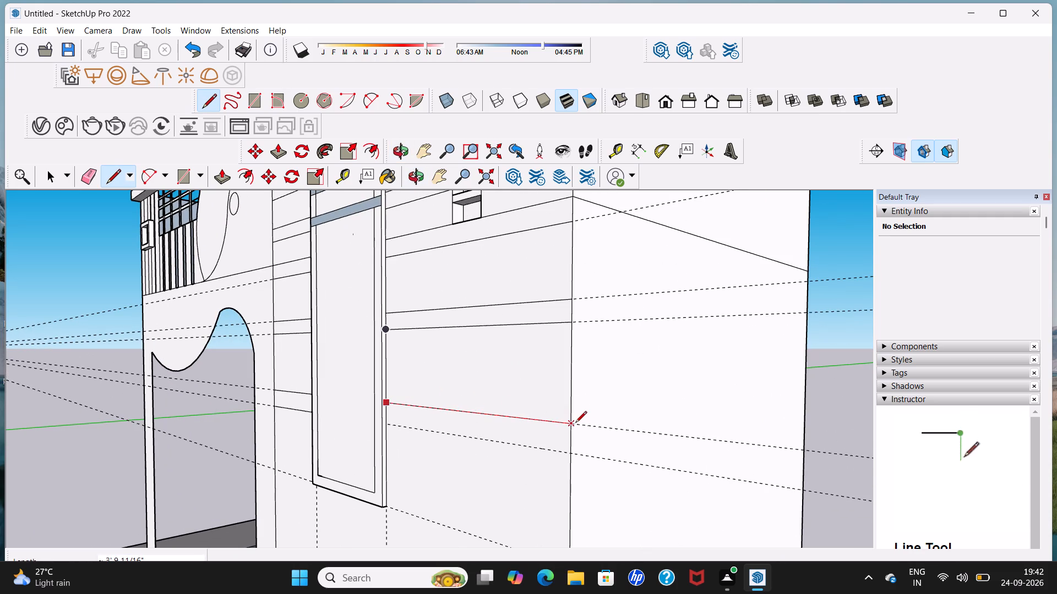
{"action": "left_click", "coordinate": [575, 424]}
{"action": "scroll", "coordinate": [415, 433], "scroll_direction": "up", "scroll_amount": 4}
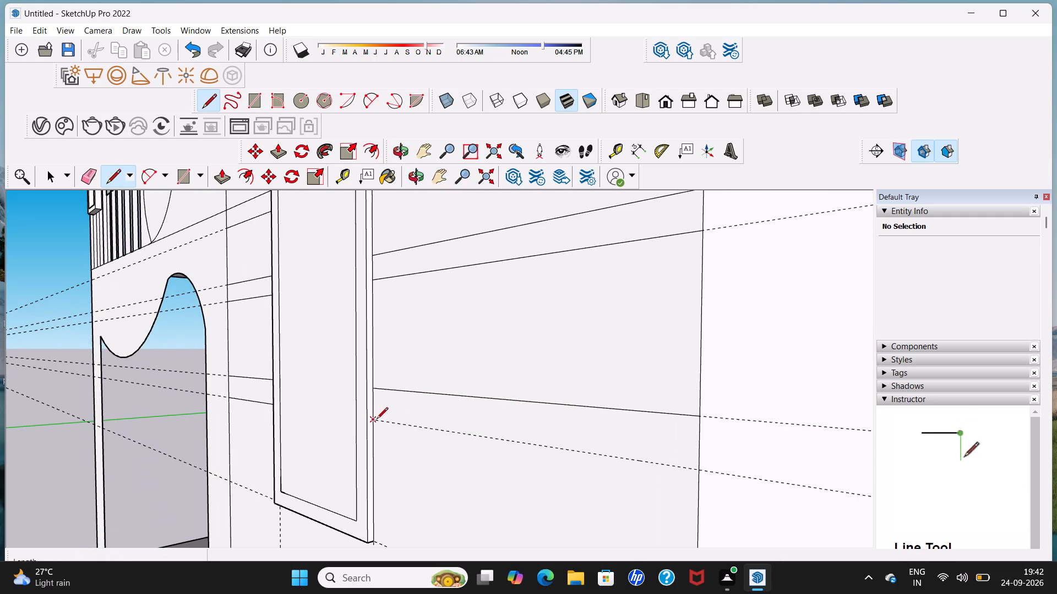
{"action": "left_click", "coordinate": [377, 420]}
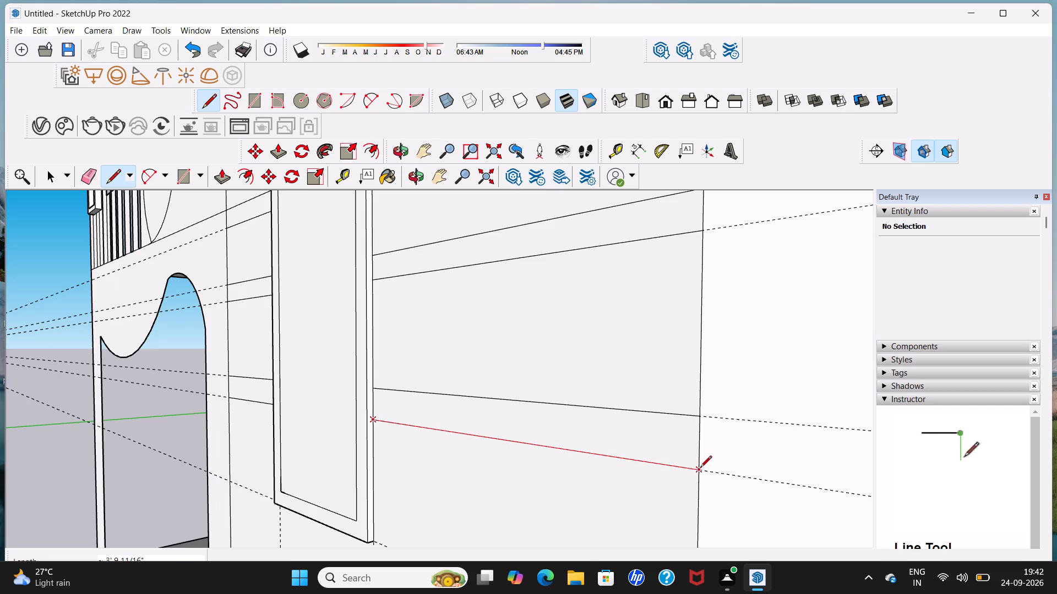
{"action": "left_click", "coordinate": [700, 468]}
Erase all the horizontal guides across the facade and the two vertical guides along the tall window's sides.
{"action": "scroll", "coordinate": [701, 468], "scroll_direction": "down", "scroll_amount": 4}
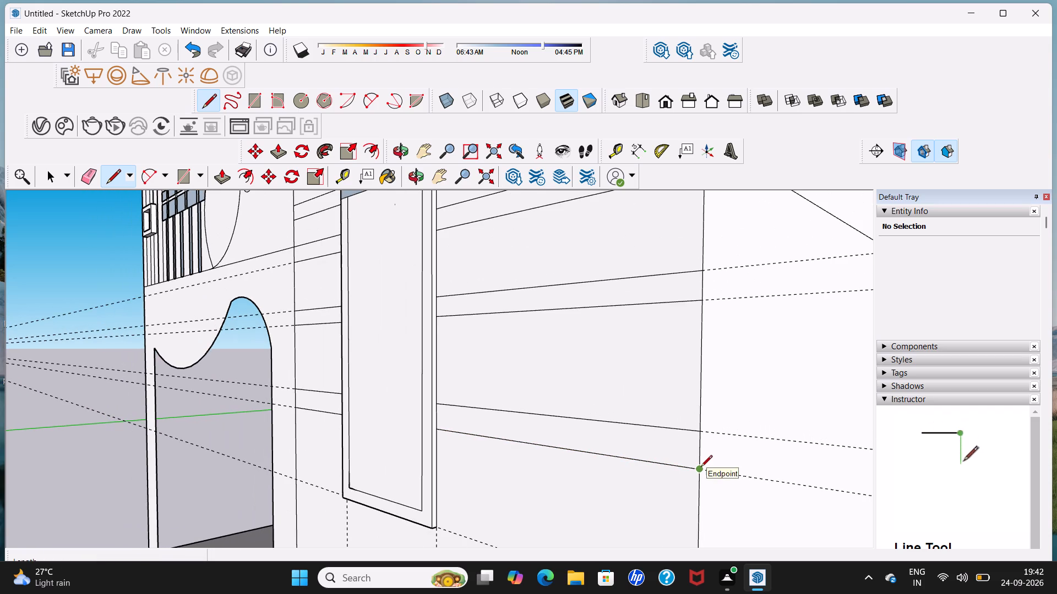
{"action": "scroll", "coordinate": [701, 467], "scroll_direction": "down", "scroll_amount": 13}
{"action": "middle_click_drag", "start_coordinate": [701, 460], "coordinate": [702, 459]}
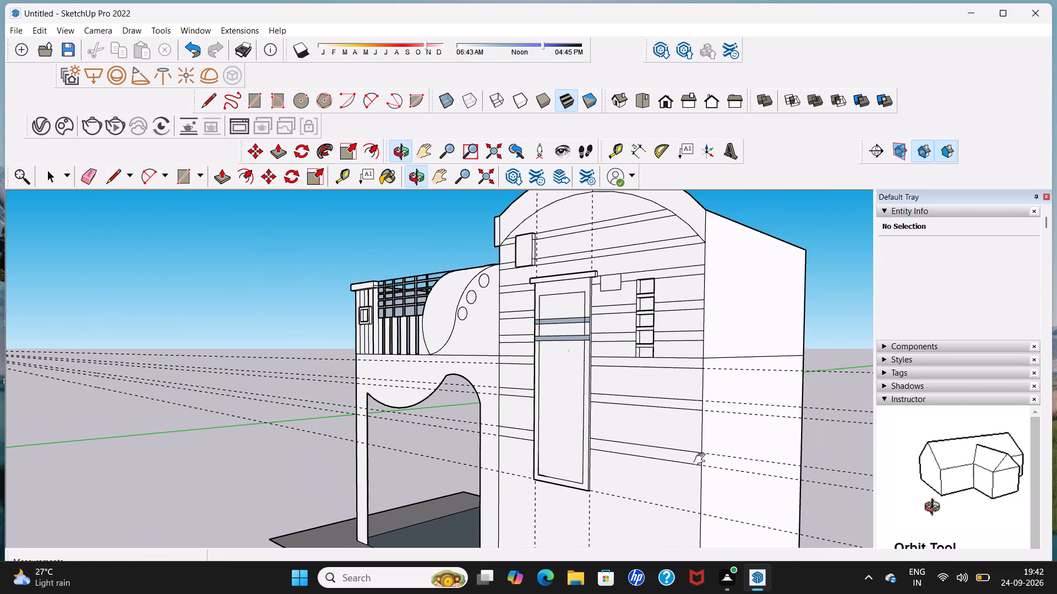
{"action": "middle_click_drag", "start_coordinate": [702, 459], "coordinate": [506, 419]}
{"action": "middle_click_drag", "start_coordinate": [425, 432], "coordinate": [562, 402]}
{"action": "scroll", "coordinate": [563, 402], "scroll_direction": "down", "scroll_amount": 6}
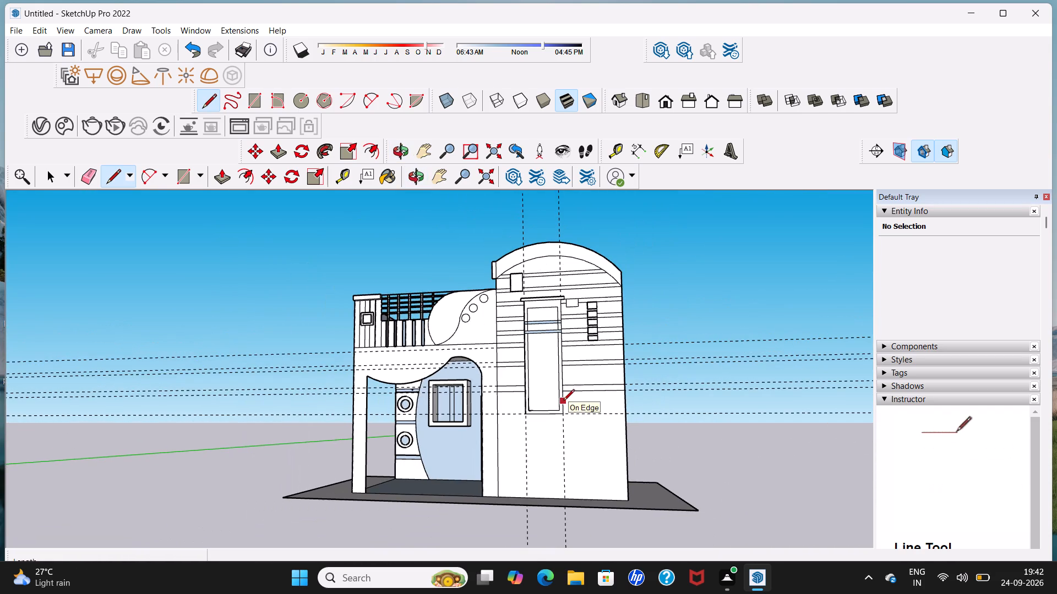
{"action": "left_click", "coordinate": [86, 175]}
{"action": "left_click_drag", "start_coordinate": [197, 321], "coordinate": [216, 433]}
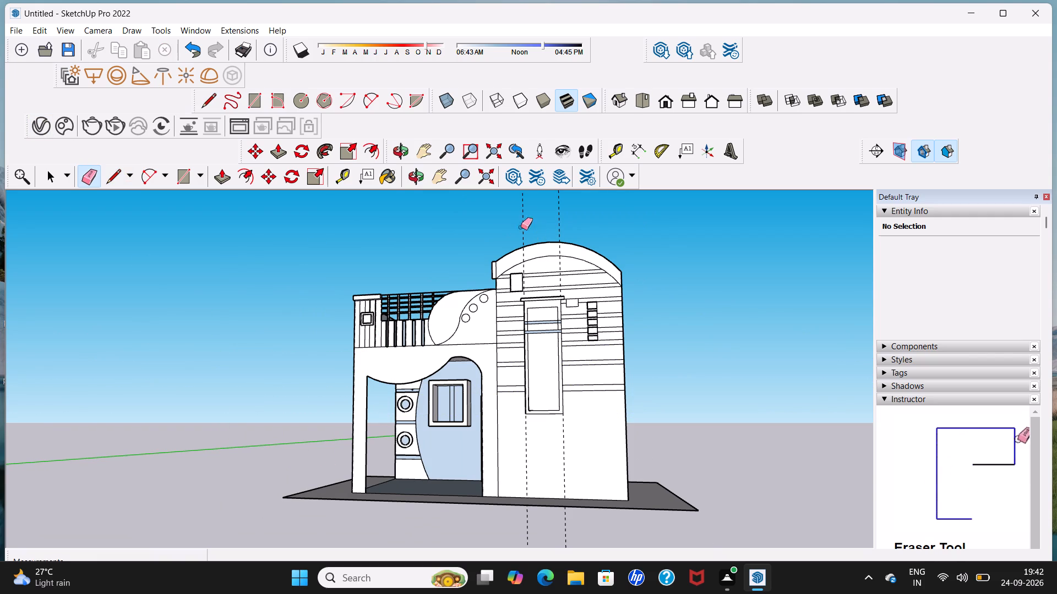
{"action": "left_click_drag", "start_coordinate": [506, 208], "coordinate": [604, 204]}
{"action": "left_click_drag", "start_coordinate": [602, 204], "coordinate": [535, 211]}
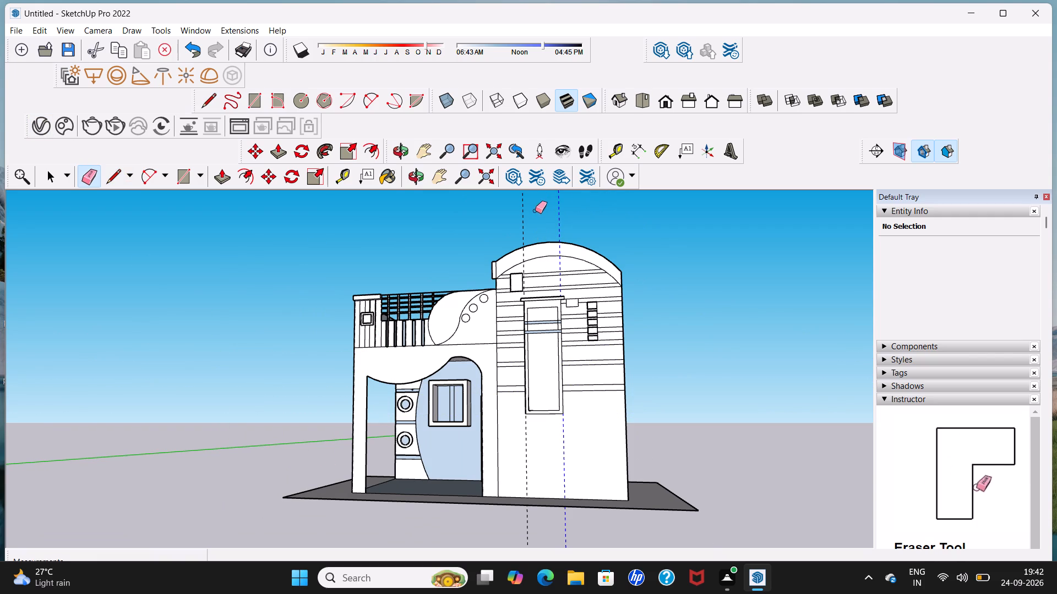
{"action": "left_click_drag", "start_coordinate": [535, 211], "coordinate": [503, 212]}
{"action": "scroll", "coordinate": [500, 217], "scroll_direction": "down", "scroll_amount": 5}
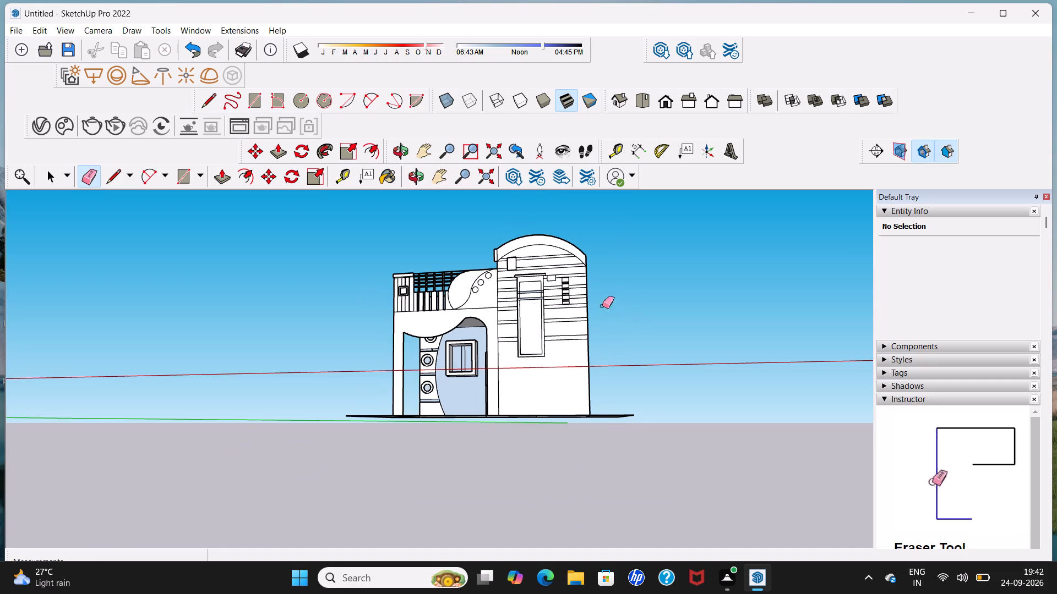
{"action": "scroll", "coordinate": [595, 302], "scroll_direction": "up", "scroll_amount": 6}
{"action": "key", "text": "space"}
{"action": "middle_click_drag", "start_coordinate": [526, 263], "coordinate": [525, 288]}
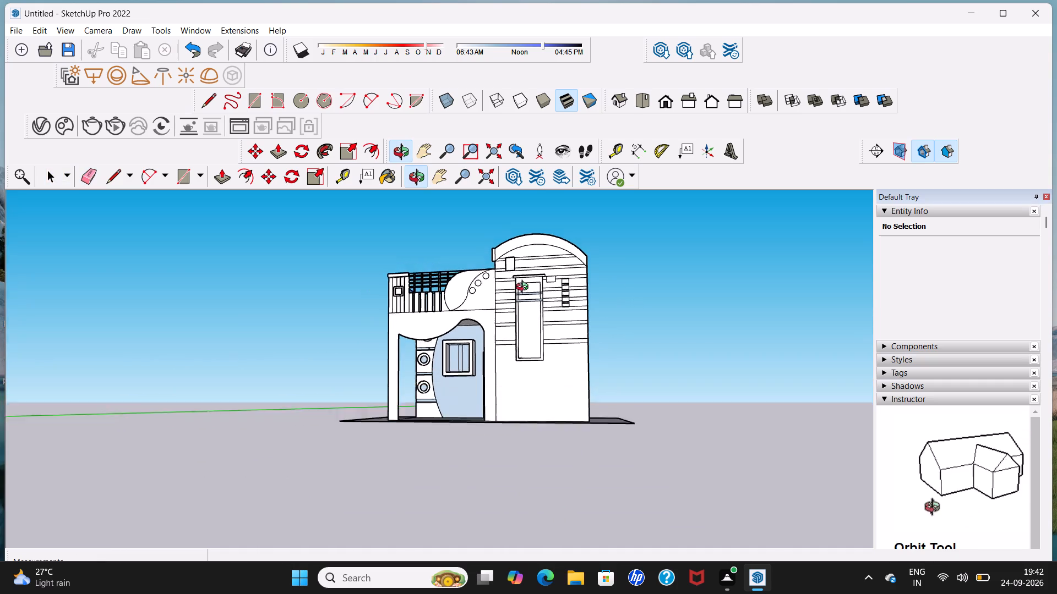
Draw two vertical lines about 2' 10" long from the small niche column's bottom corners down to the upper line of the lowest band.
{"action": "middle_click_drag", "start_coordinate": [525, 288], "coordinate": [513, 405]}
{"action": "scroll", "coordinate": [556, 373], "scroll_direction": "up", "scroll_amount": 1}
{"action": "middle_click_drag", "start_coordinate": [558, 362], "coordinate": [557, 333]}
{"action": "scroll", "coordinate": [563, 336], "scroll_direction": "up", "scroll_amount": 5}
{"action": "middle_click_drag", "start_coordinate": [589, 343], "coordinate": [506, 387]}
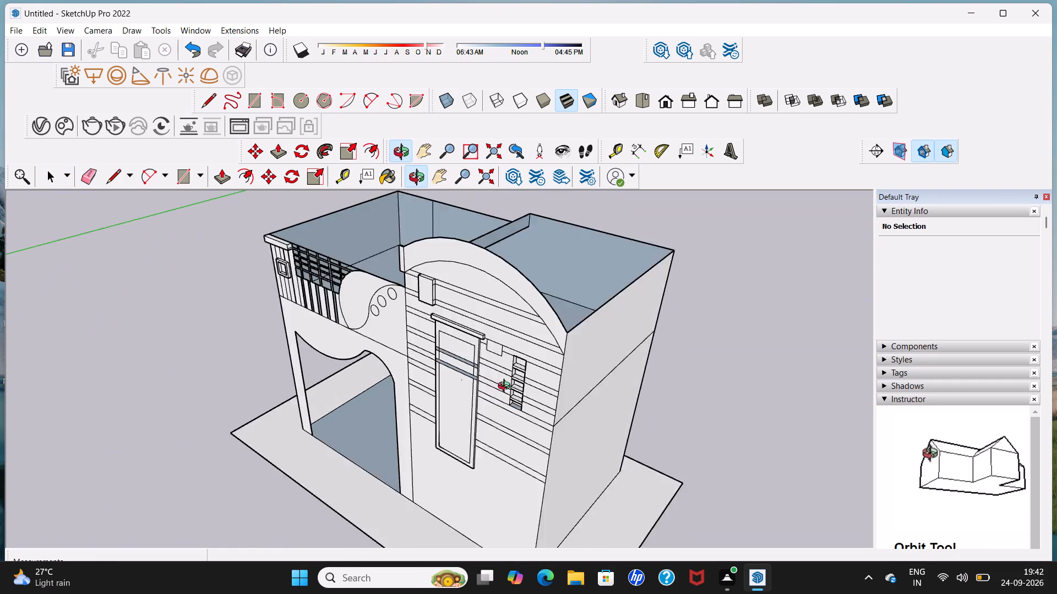
{"action": "middle_click_drag", "start_coordinate": [506, 387], "coordinate": [673, 320]}
{"action": "scroll", "coordinate": [584, 306], "scroll_direction": "up", "scroll_amount": 3}
{"action": "middle_click_drag", "start_coordinate": [616, 339], "coordinate": [614, 333]}
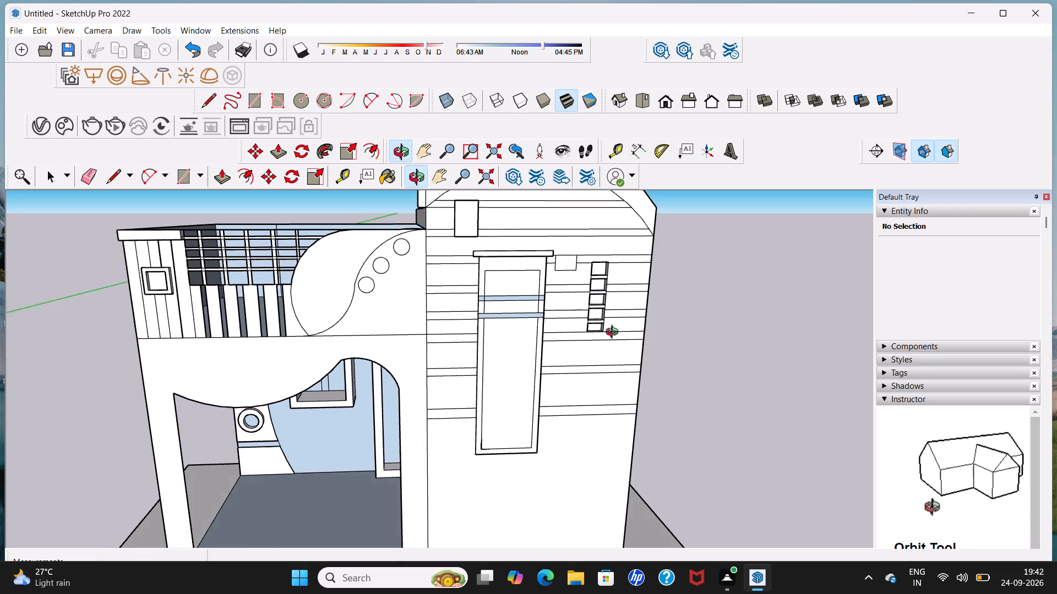
{"action": "middle_click_drag", "start_coordinate": [614, 333], "coordinate": [482, 316]}
{"action": "scroll", "coordinate": [537, 347], "scroll_direction": "up", "scroll_amount": 5}
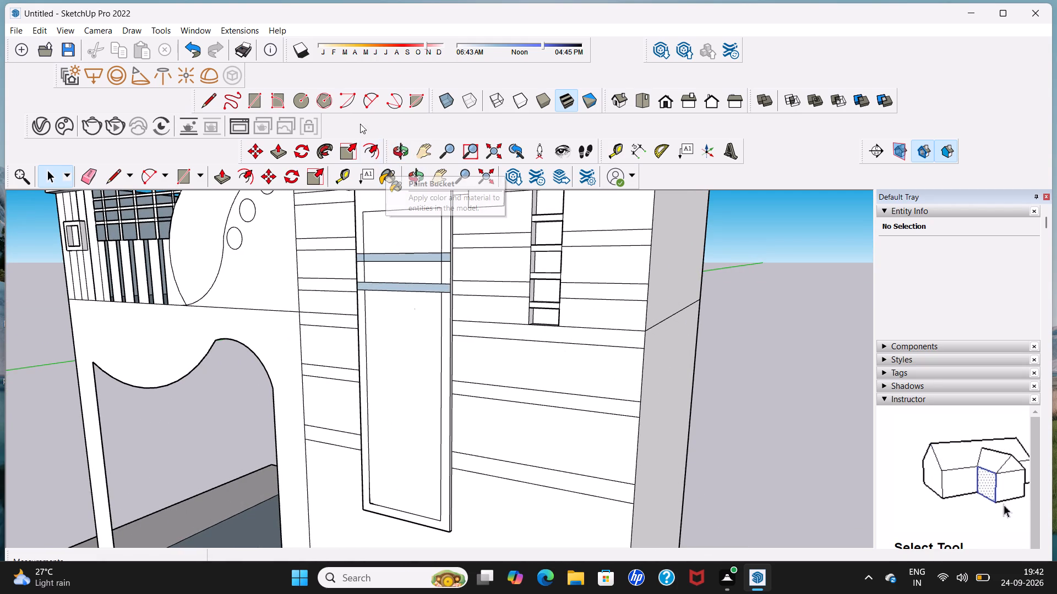
{"action": "left_click_drag", "start_coordinate": [211, 102], "coordinate": [229, 105]}
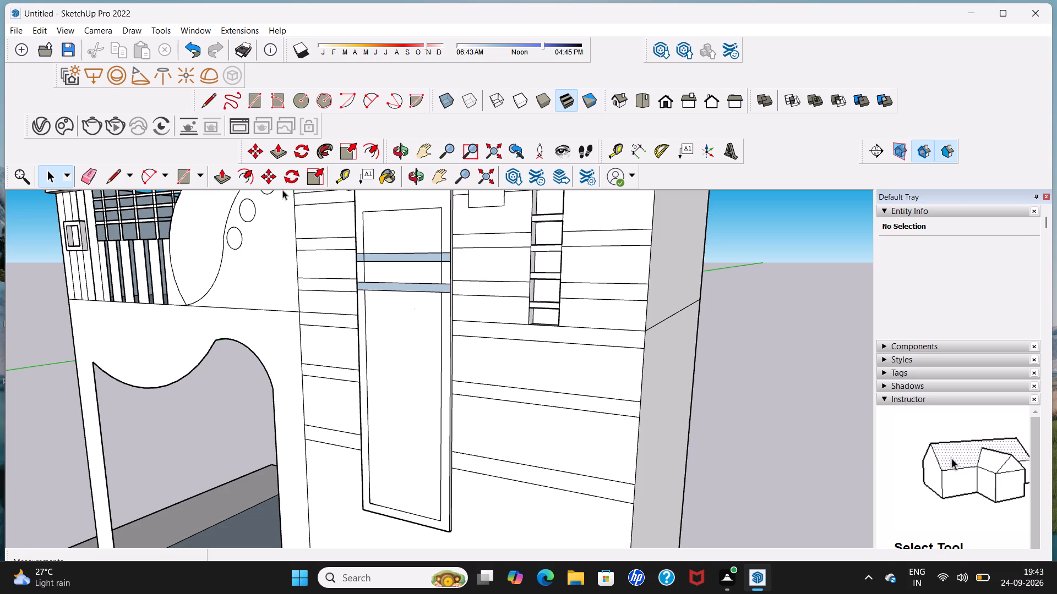
{"action": "left_click", "coordinate": [210, 102]}
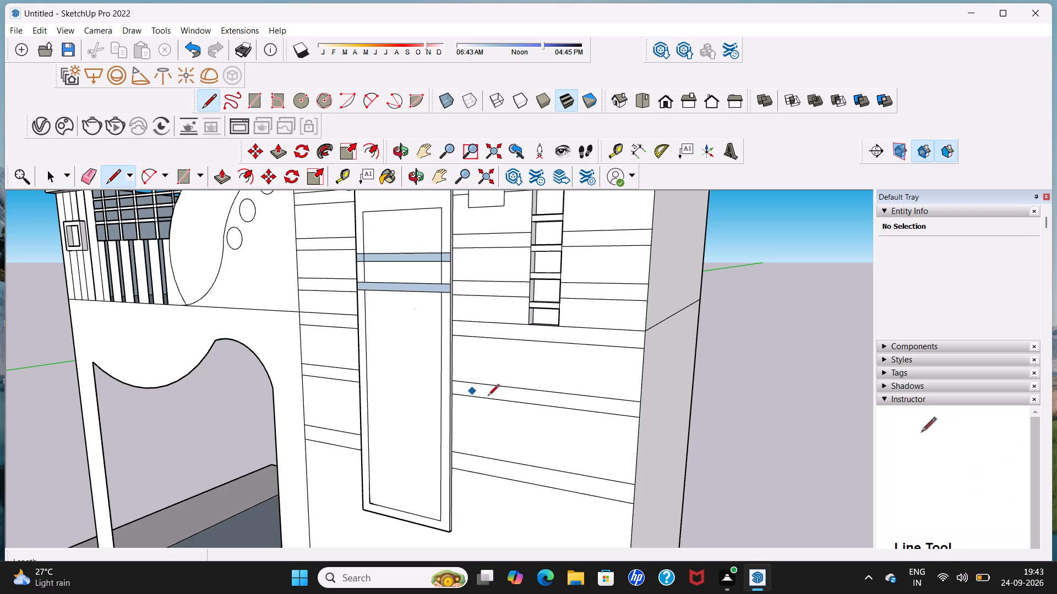
{"action": "left_click", "coordinate": [530, 327]}
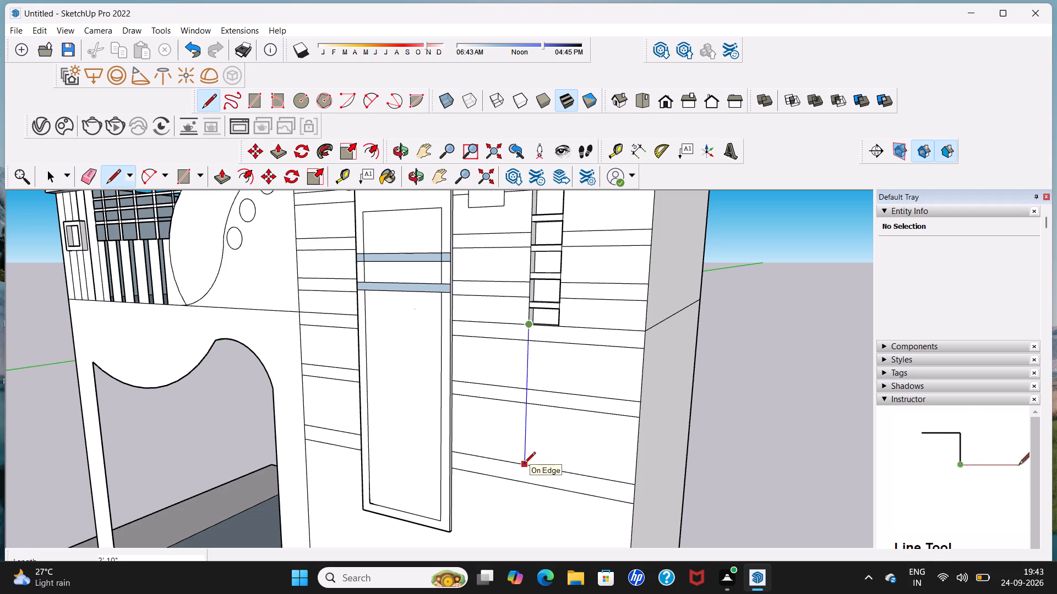
{"action": "left_click", "coordinate": [524, 464]}
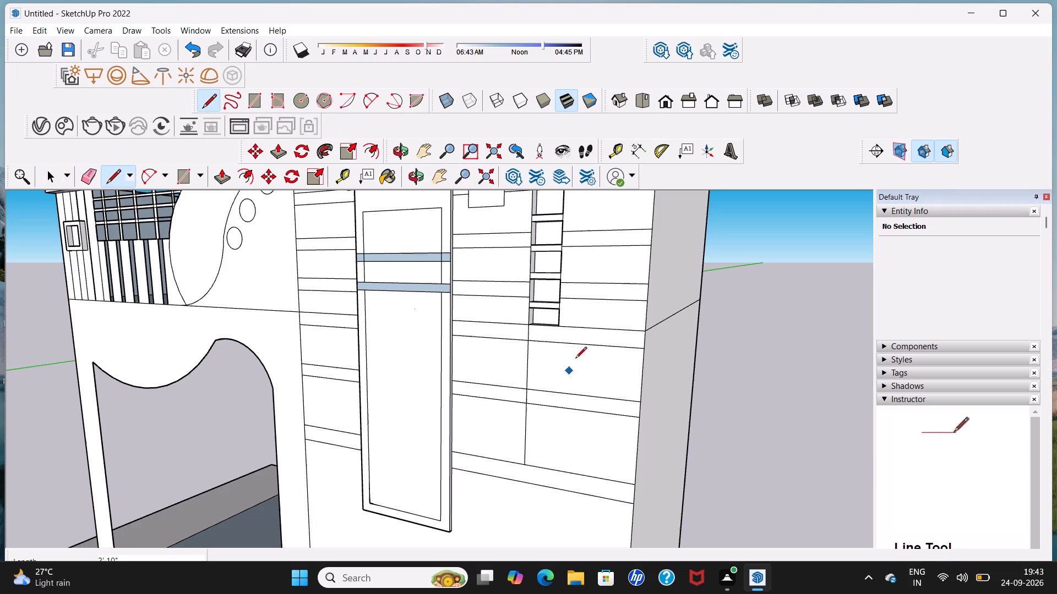
{"action": "left_click", "coordinate": [562, 328]}
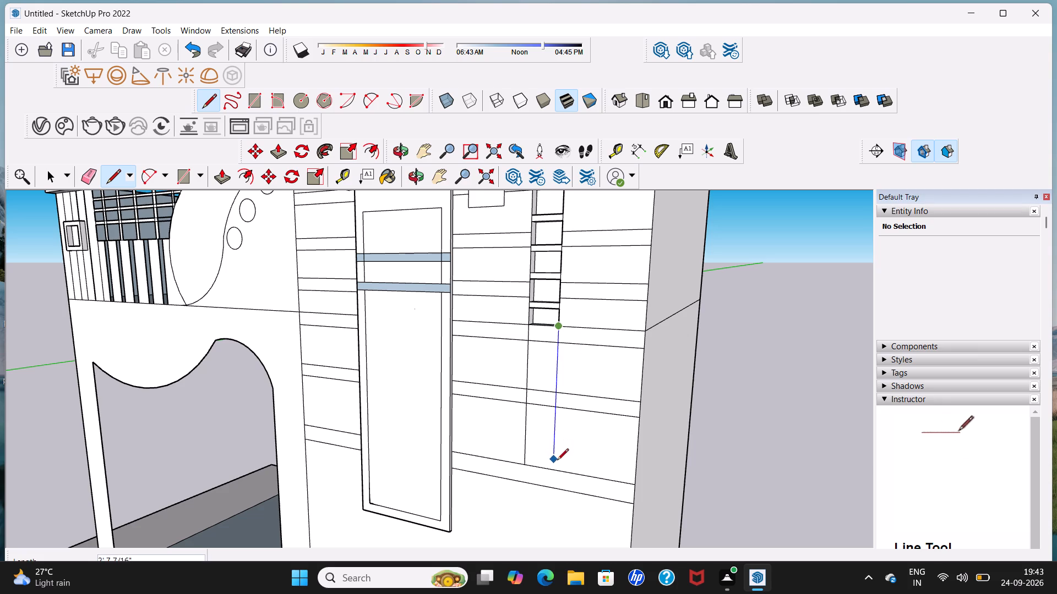
{"action": "left_click", "coordinate": [557, 465]}
{"action": "key", "text": "space"}
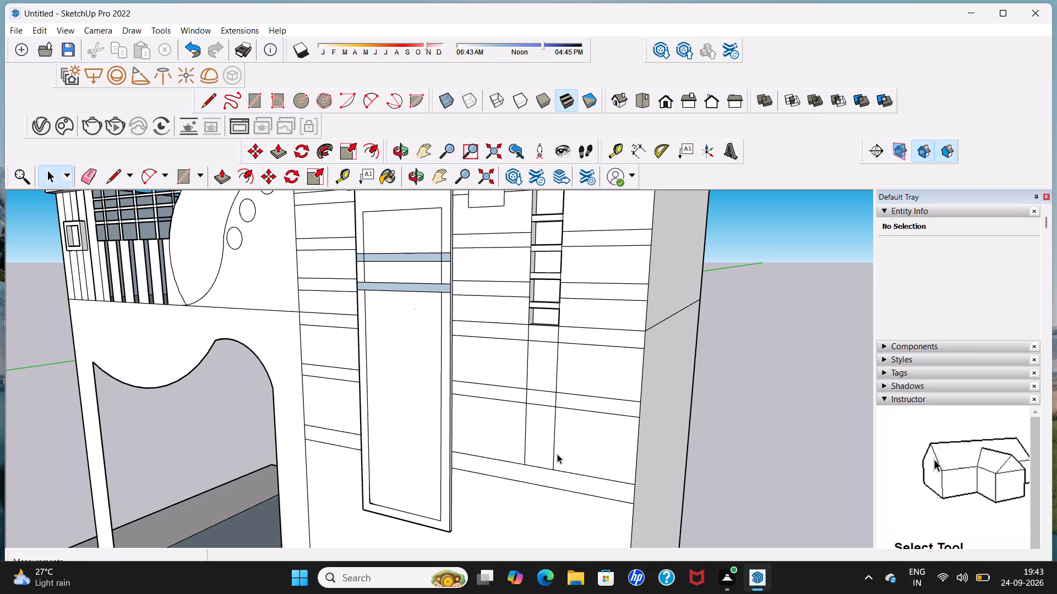
Erase the three horizontal band line segments crossing between the two new vertical lines below the niche column.
{"action": "middle_click_drag", "start_coordinate": [627, 424], "coordinate": [719, 410]}
{"action": "scroll", "coordinate": [635, 367], "scroll_direction": "up", "scroll_amount": 2}
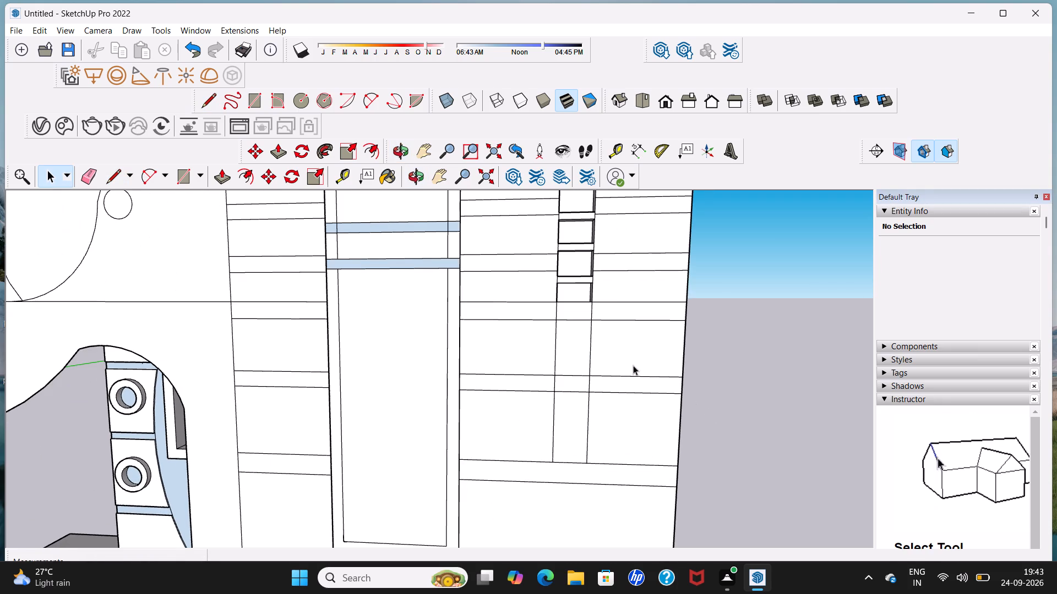
{"action": "left_click", "coordinate": [92, 174]}
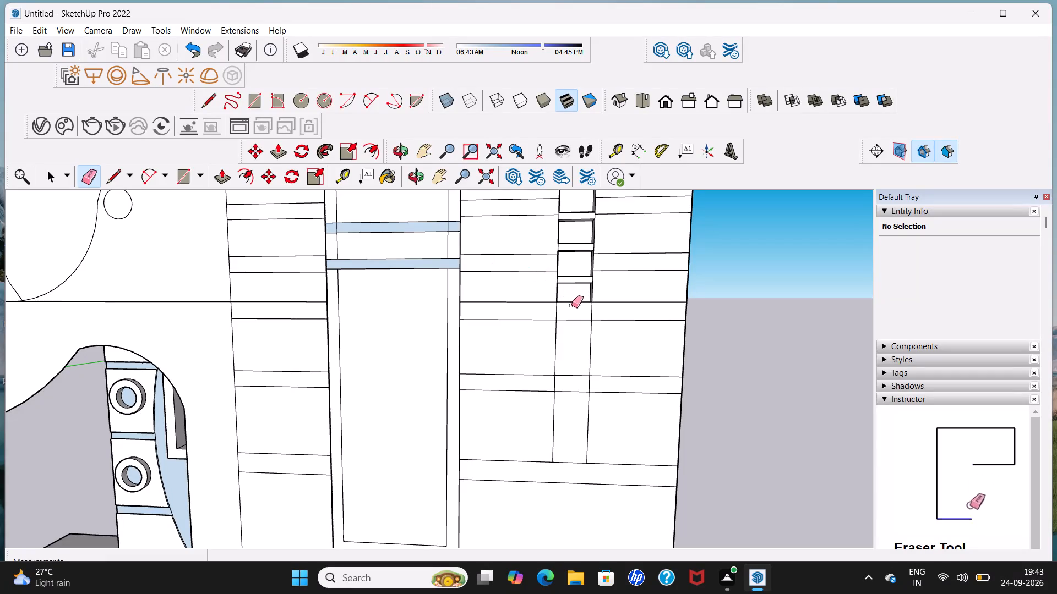
{"action": "left_click", "coordinate": [575, 319]}
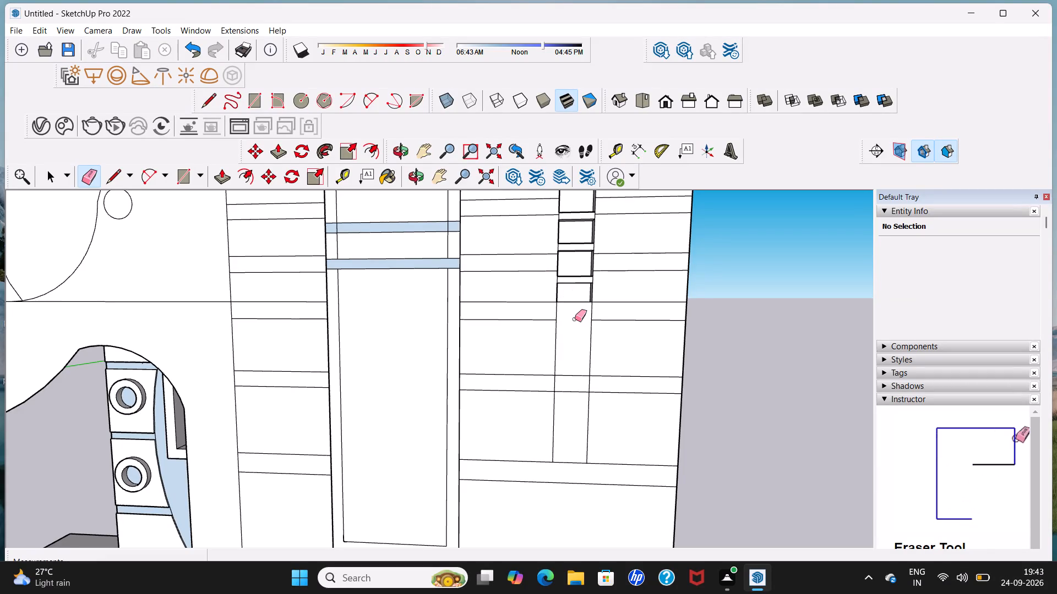
{"action": "left_click", "coordinate": [580, 375]}
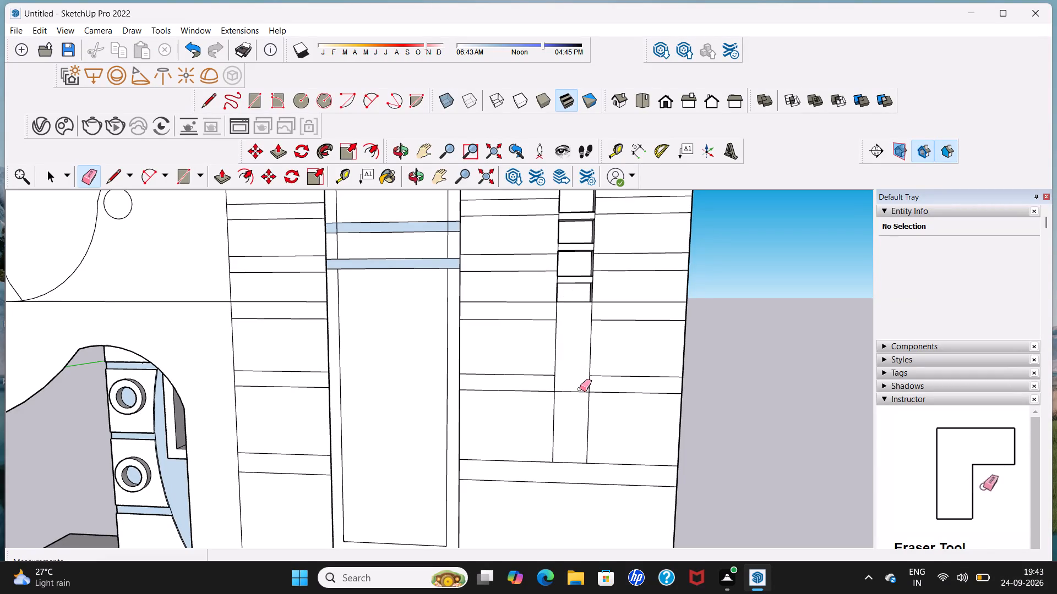
{"action": "left_click", "coordinate": [580, 393]}
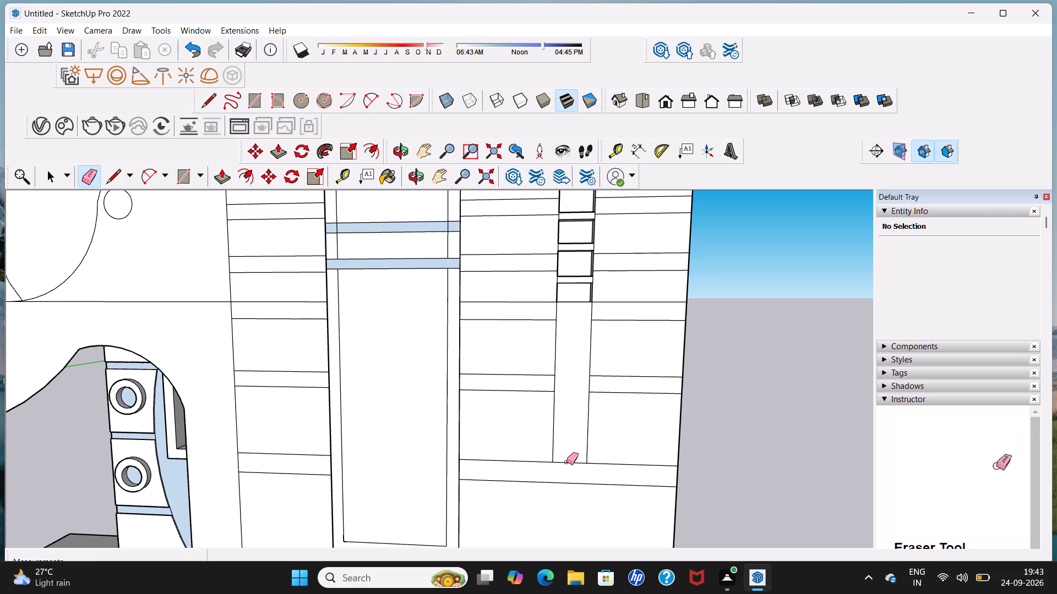
{"action": "key", "text": "space"}
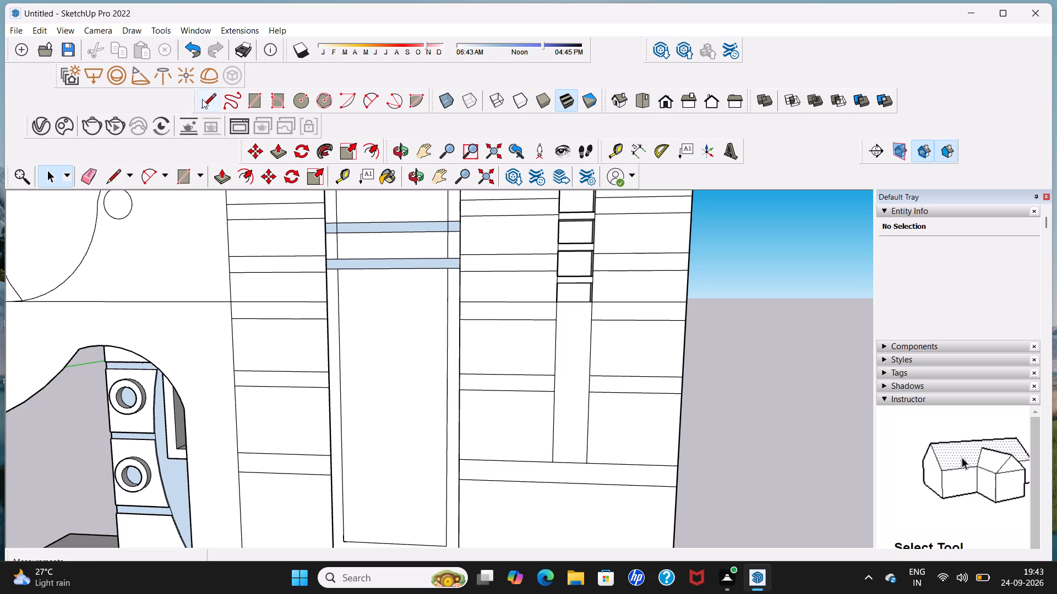
Draw two closely spaced pairs of horizontal lines, each about 7 1/8" long, across the upper part of the strip below the niches.
{"action": "left_click", "coordinate": [208, 103]}
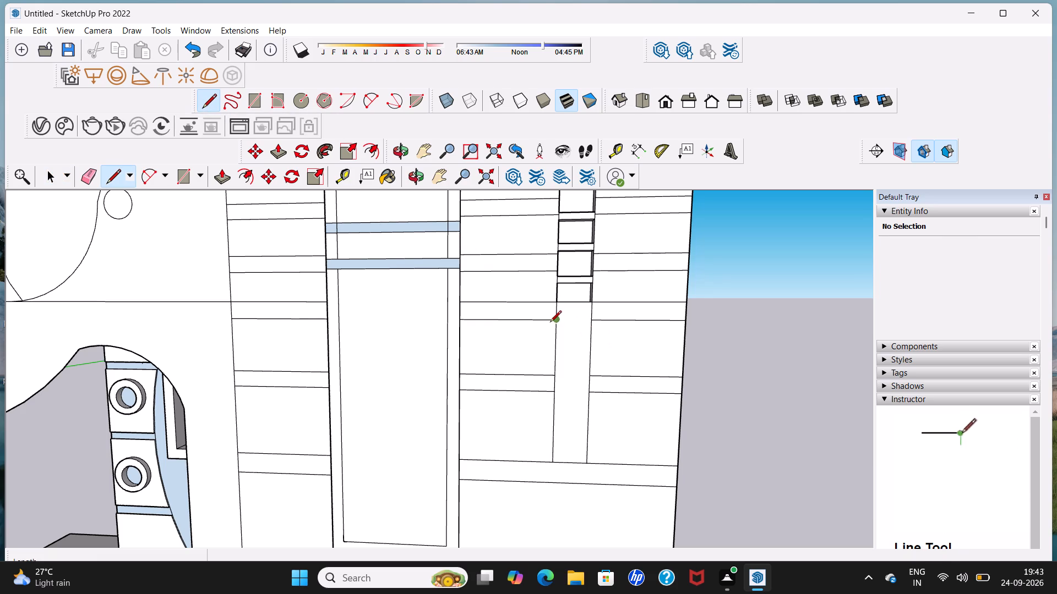
{"action": "scroll", "coordinate": [555, 327], "scroll_direction": "up", "scroll_amount": 5}
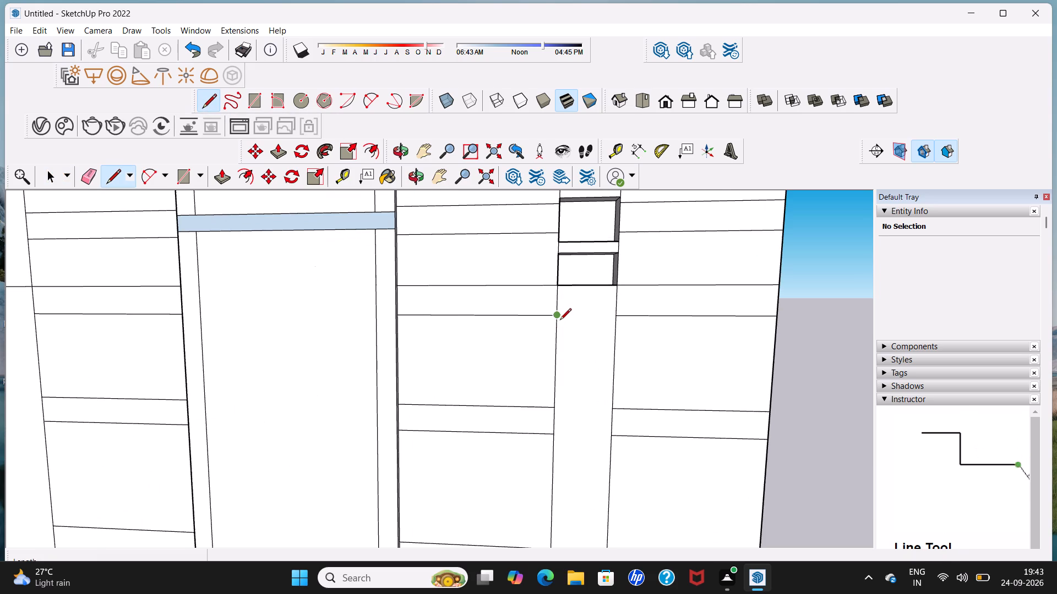
{"action": "left_click", "coordinate": [559, 322]}
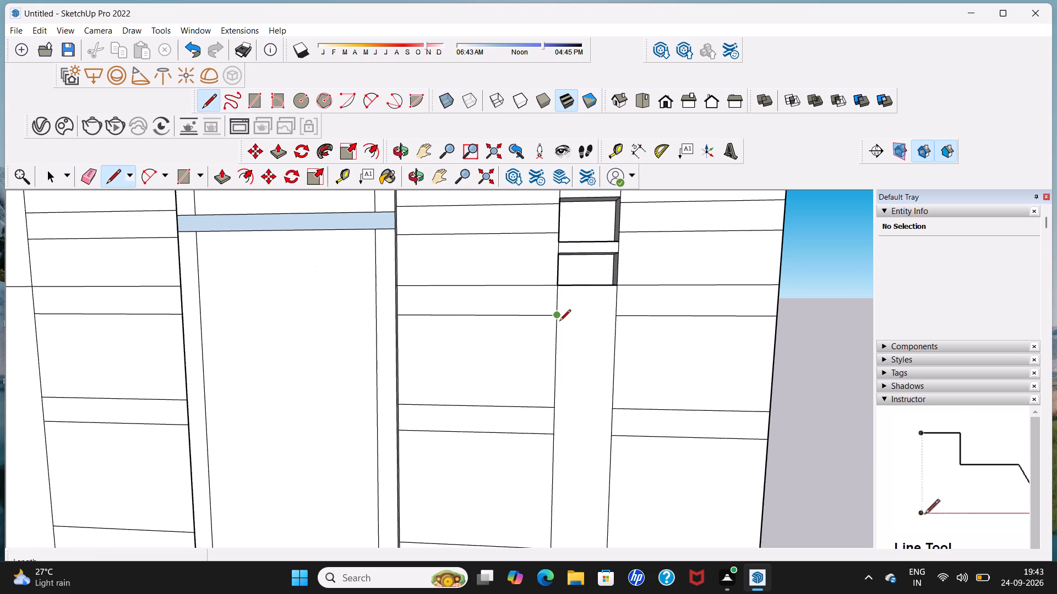
{"action": "left_click", "coordinate": [620, 316]}
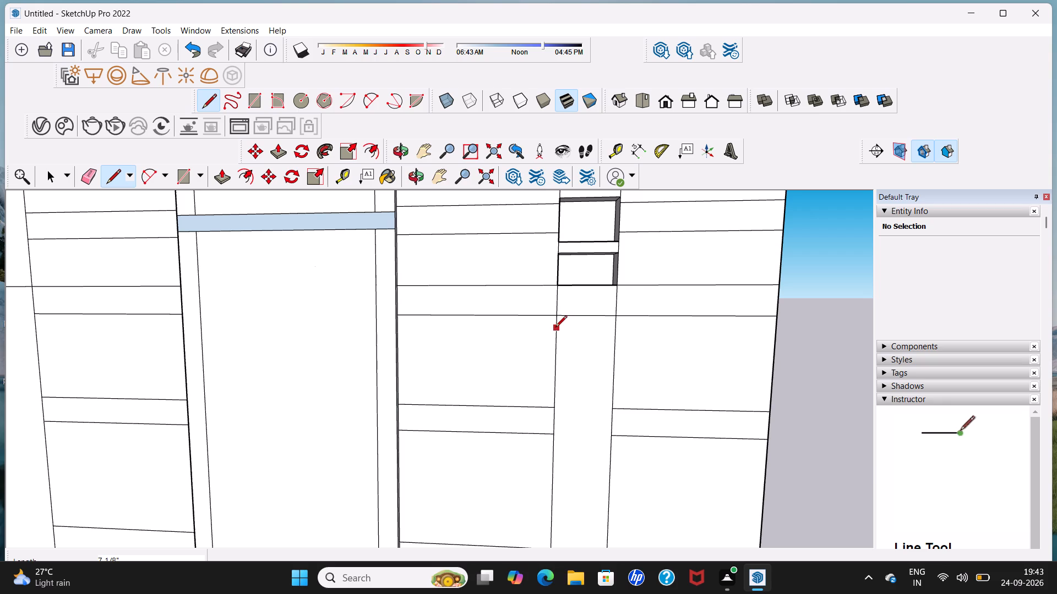
{"action": "left_click", "coordinate": [555, 326]}
{"action": "left_click", "coordinate": [618, 325]}
{"action": "left_click", "coordinate": [559, 365]}
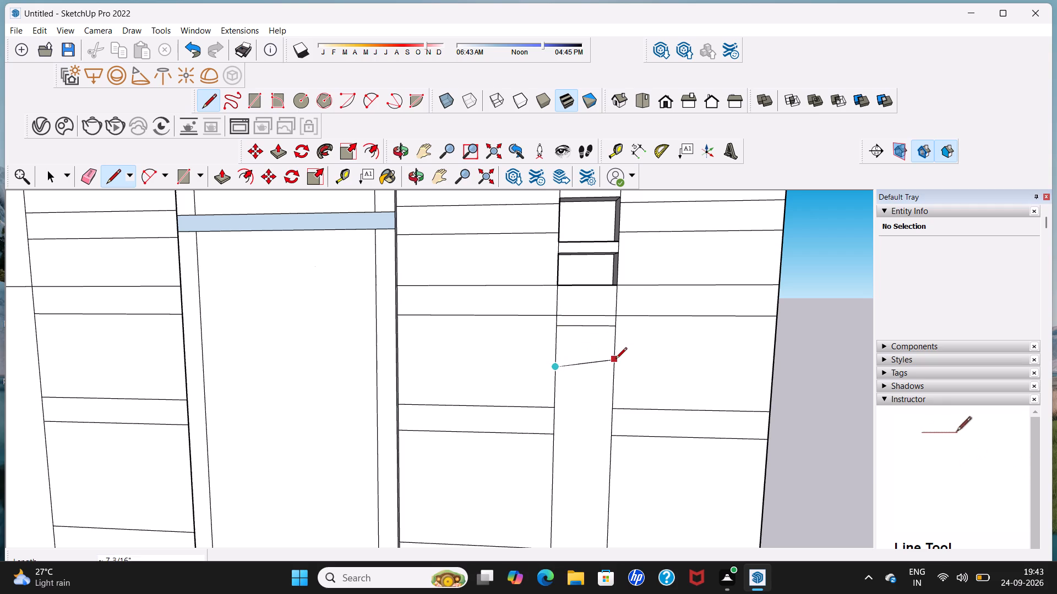
{"action": "left_click", "coordinate": [615, 365]}
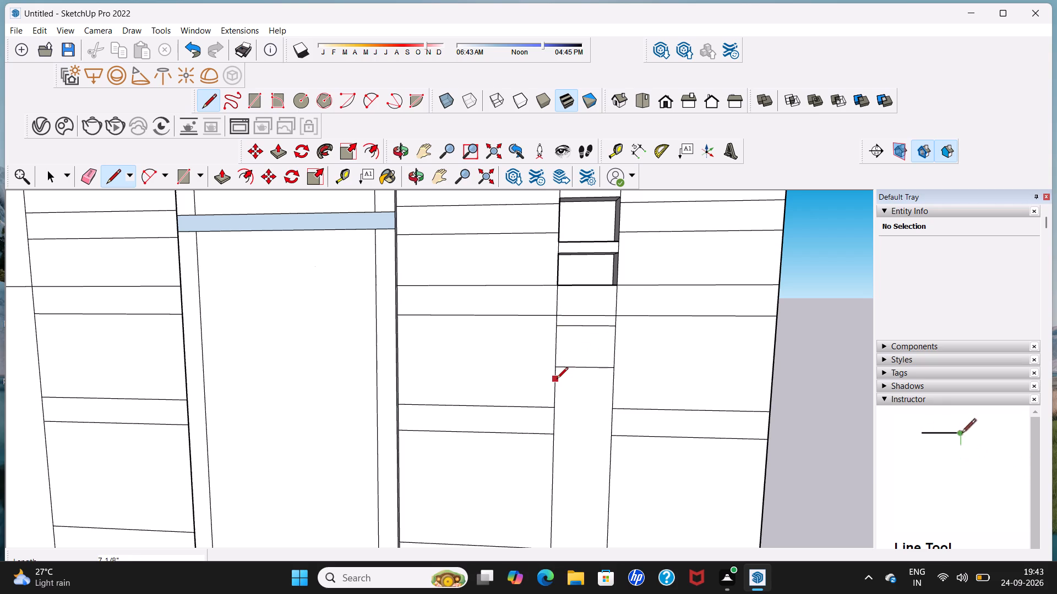
{"action": "left_click", "coordinate": [557, 379]}
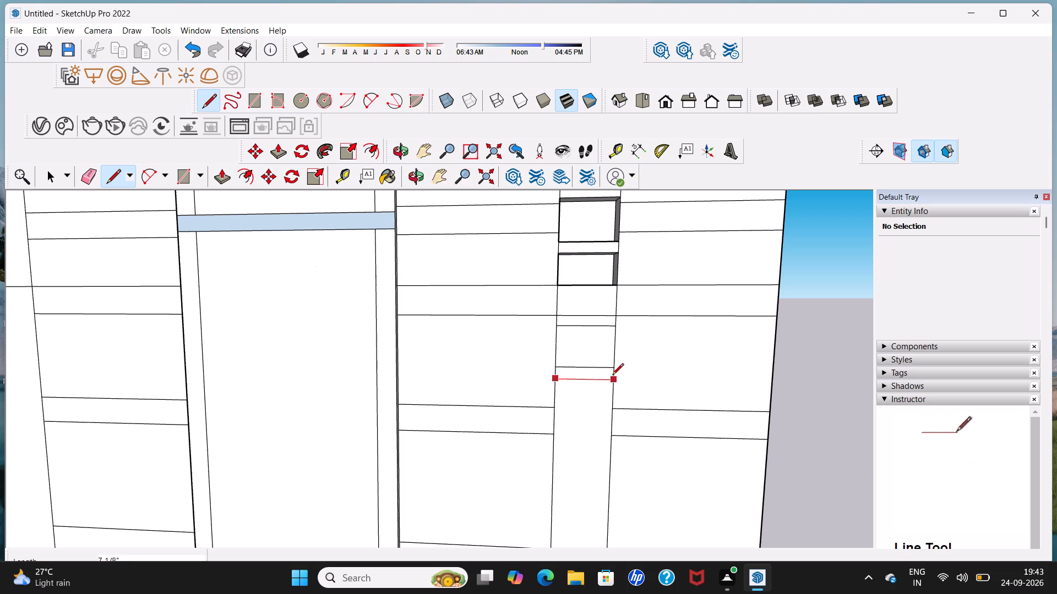
{"action": "left_click", "coordinate": [612, 376]}
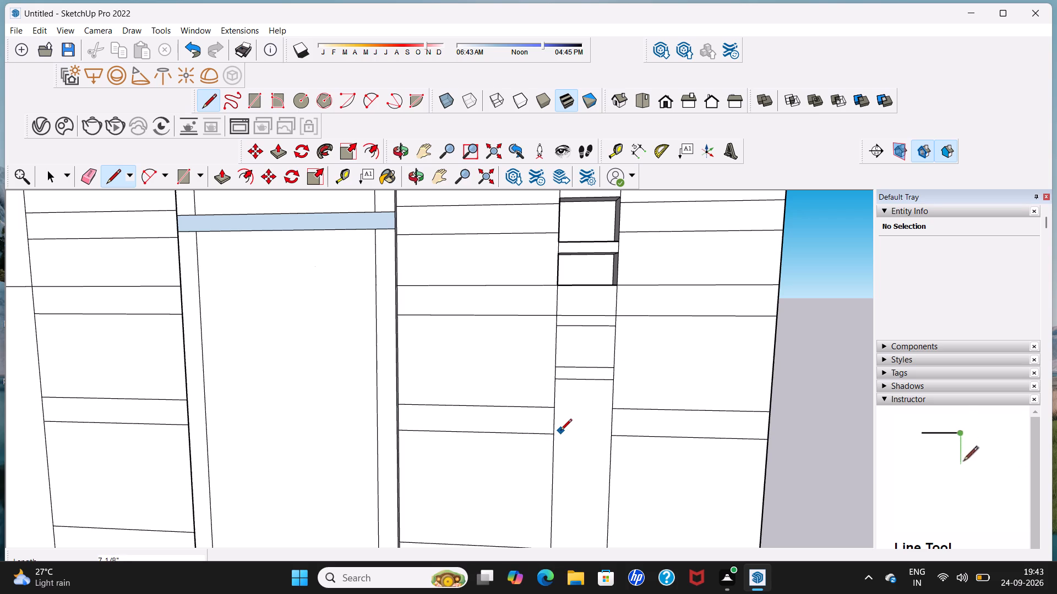
Draw two more closely spaced pairs of horizontal lines, each about 7 1/8" long, across the lower part of the strip.
{"action": "left_click", "coordinate": [554, 425]}
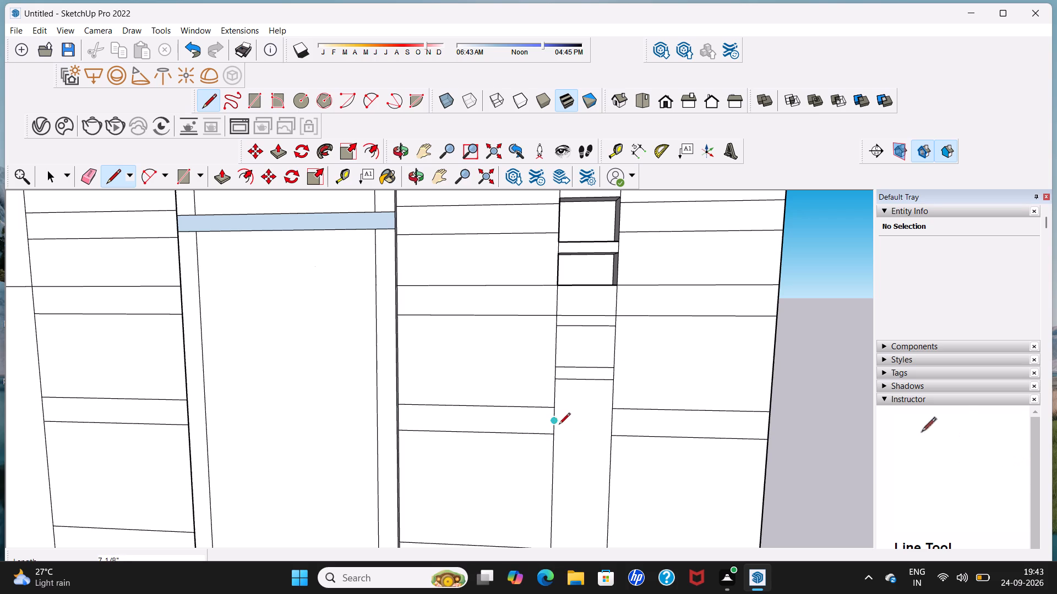
{"action": "left_click", "coordinate": [614, 421]}
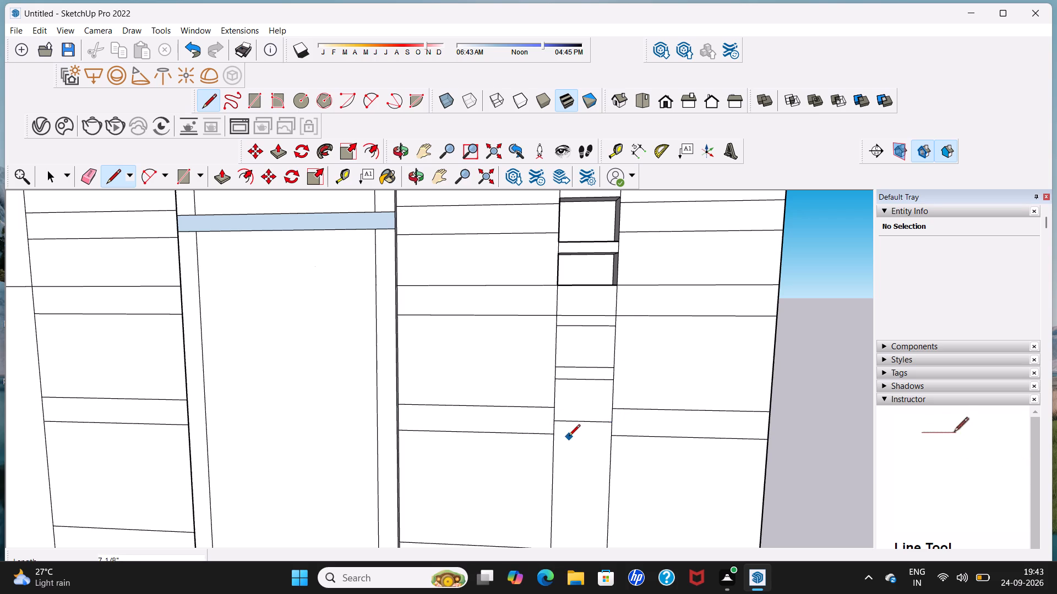
{"action": "left_click_drag", "start_coordinate": [557, 436], "coordinate": [562, 435]}
{"action": "left_click", "coordinate": [613, 438]}
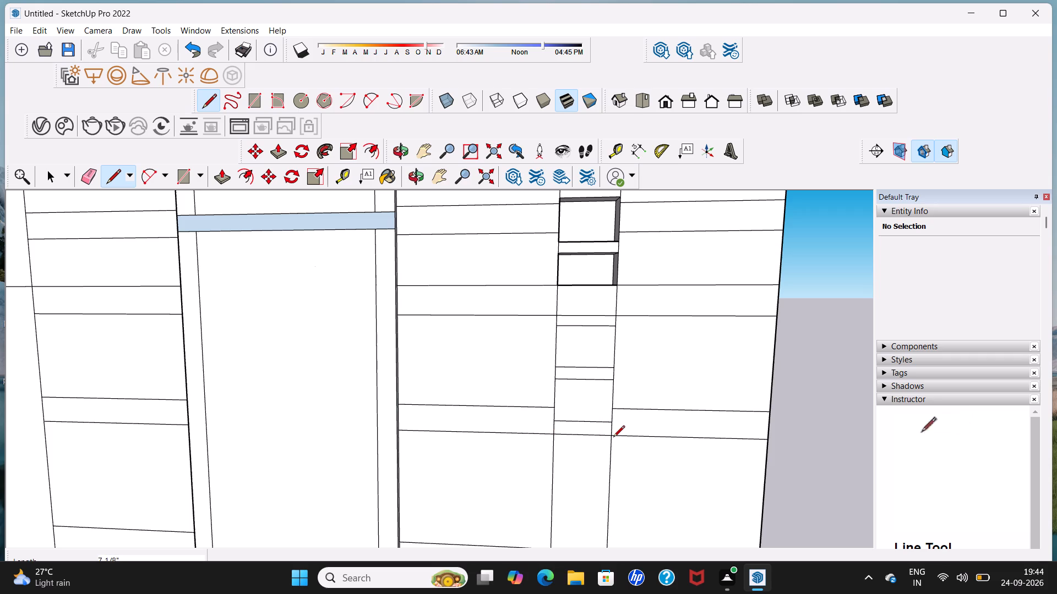
{"action": "scroll", "coordinate": [613, 438], "scroll_direction": "down", "scroll_amount": 5}
{"action": "scroll", "coordinate": [601, 468], "scroll_direction": "up", "scroll_amount": 1}
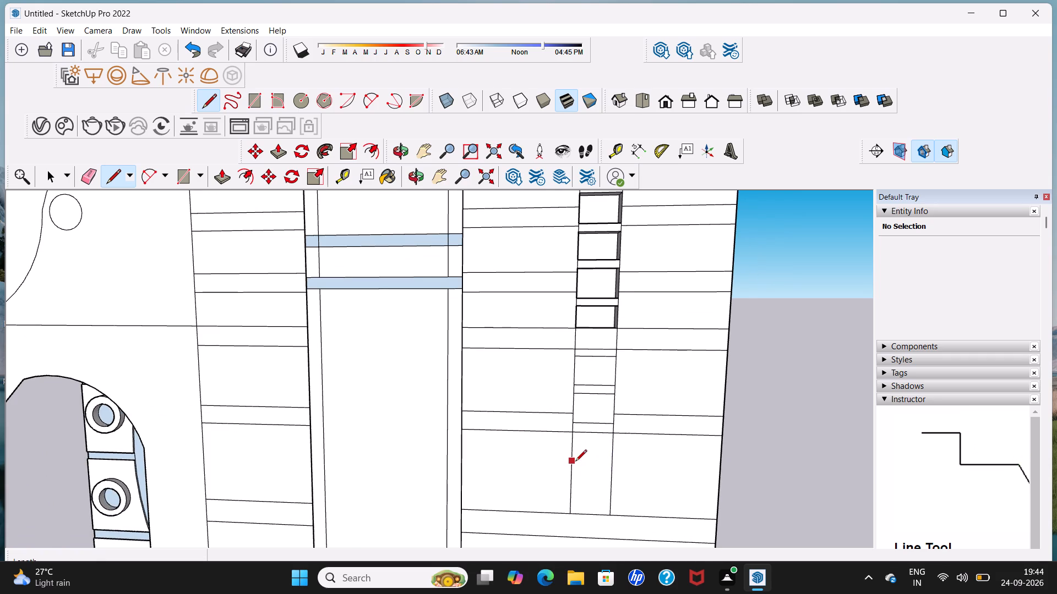
{"action": "left_click", "coordinate": [575, 463]}
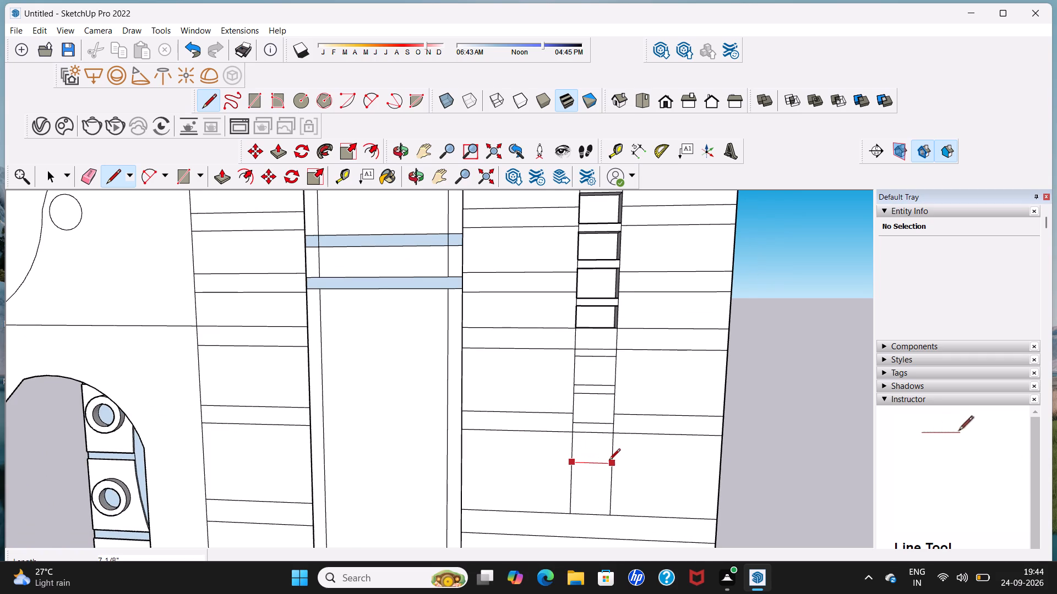
{"action": "left_click", "coordinate": [611, 461]}
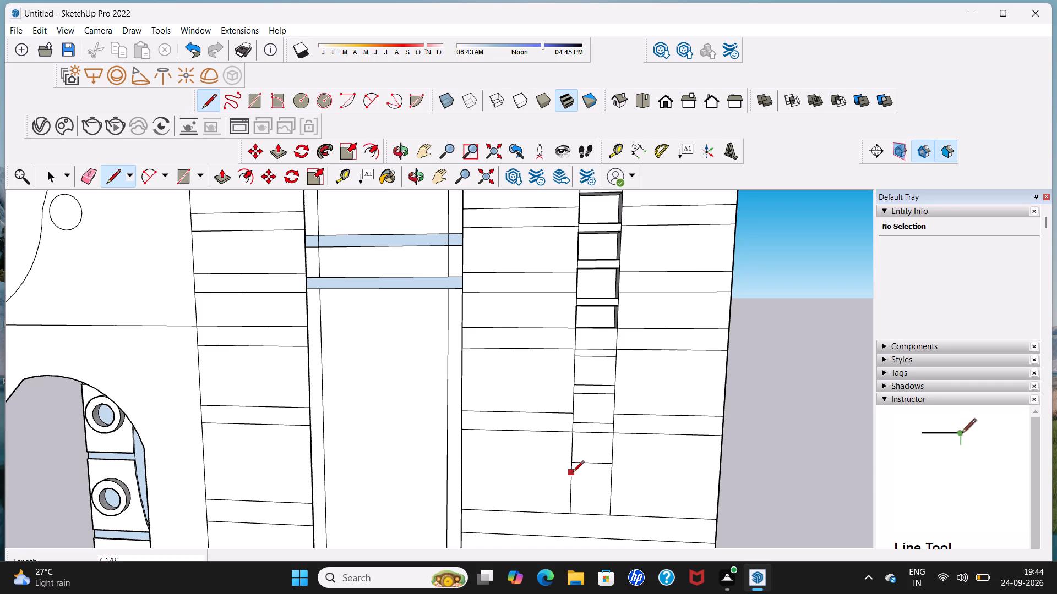
{"action": "left_click", "coordinate": [573, 473]}
{"action": "left_click", "coordinate": [616, 475]}
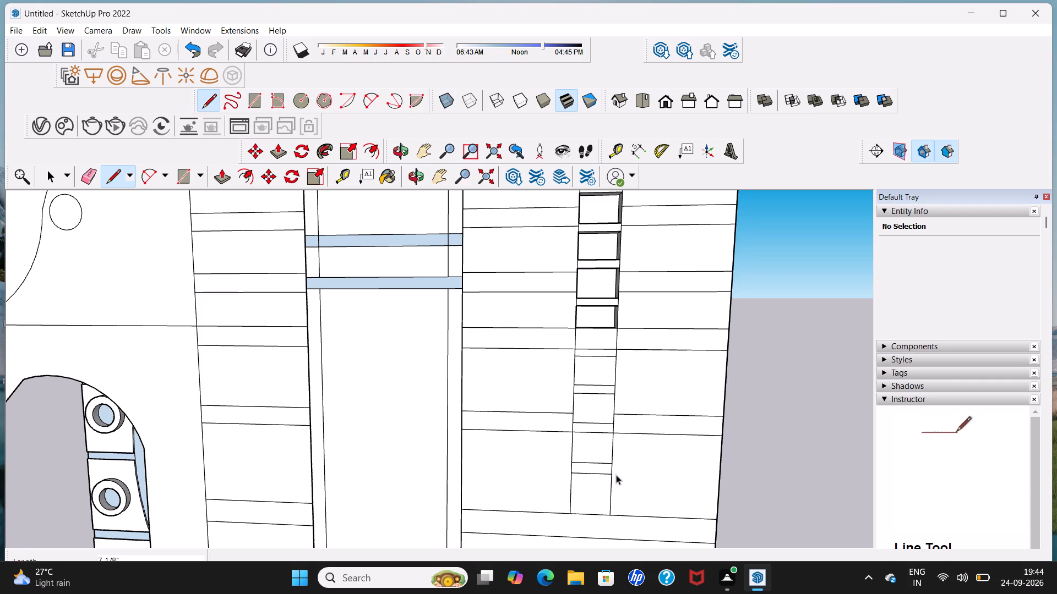
{"action": "key", "text": "space"}
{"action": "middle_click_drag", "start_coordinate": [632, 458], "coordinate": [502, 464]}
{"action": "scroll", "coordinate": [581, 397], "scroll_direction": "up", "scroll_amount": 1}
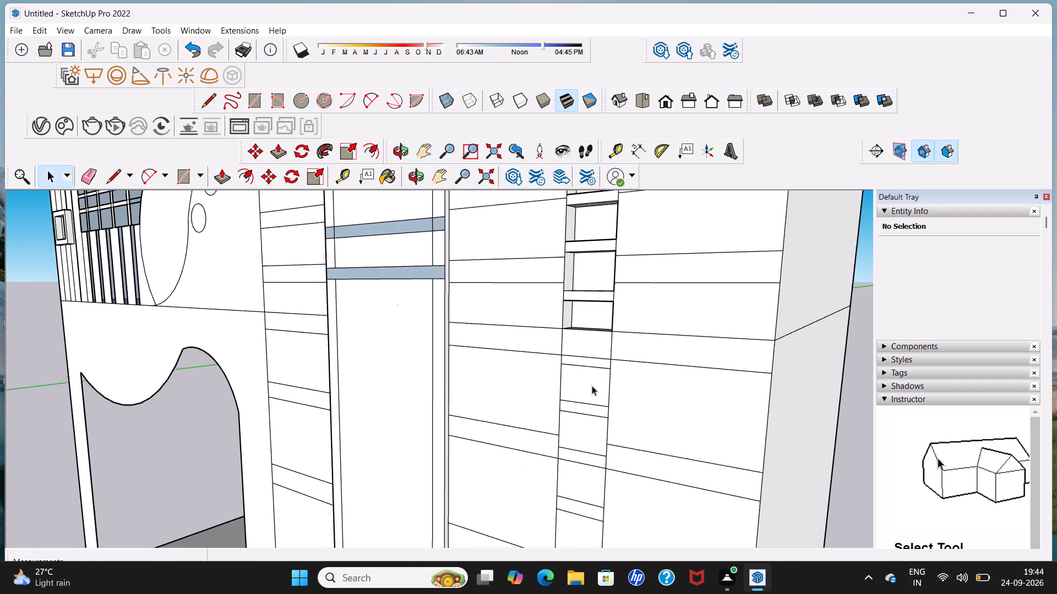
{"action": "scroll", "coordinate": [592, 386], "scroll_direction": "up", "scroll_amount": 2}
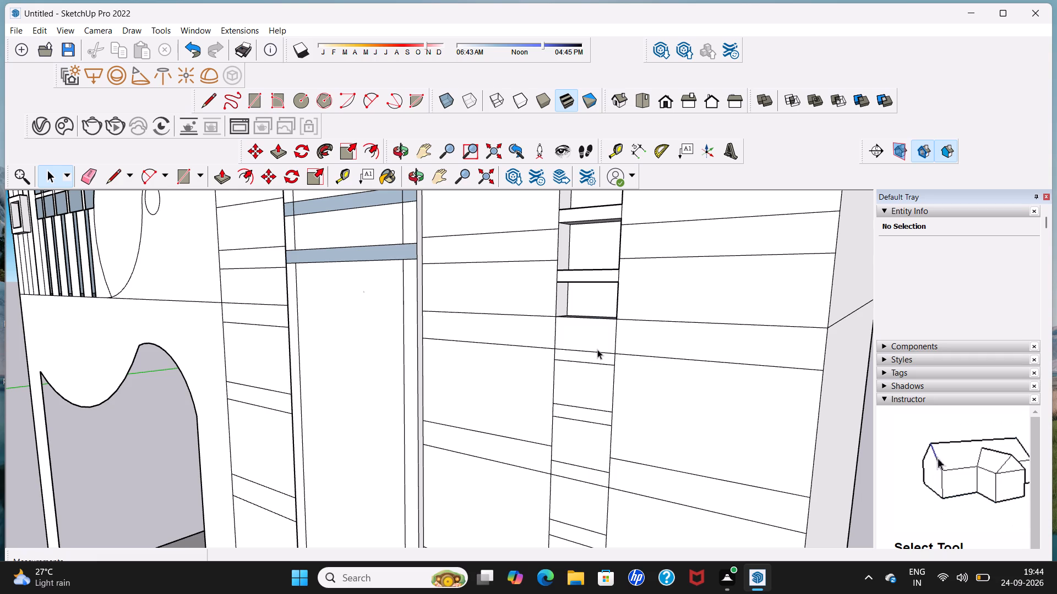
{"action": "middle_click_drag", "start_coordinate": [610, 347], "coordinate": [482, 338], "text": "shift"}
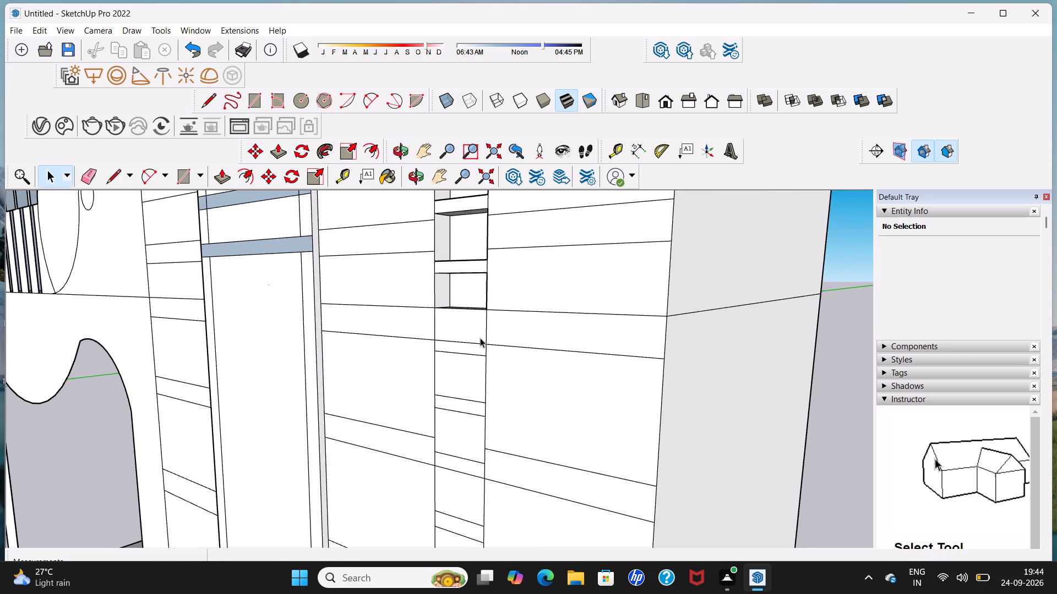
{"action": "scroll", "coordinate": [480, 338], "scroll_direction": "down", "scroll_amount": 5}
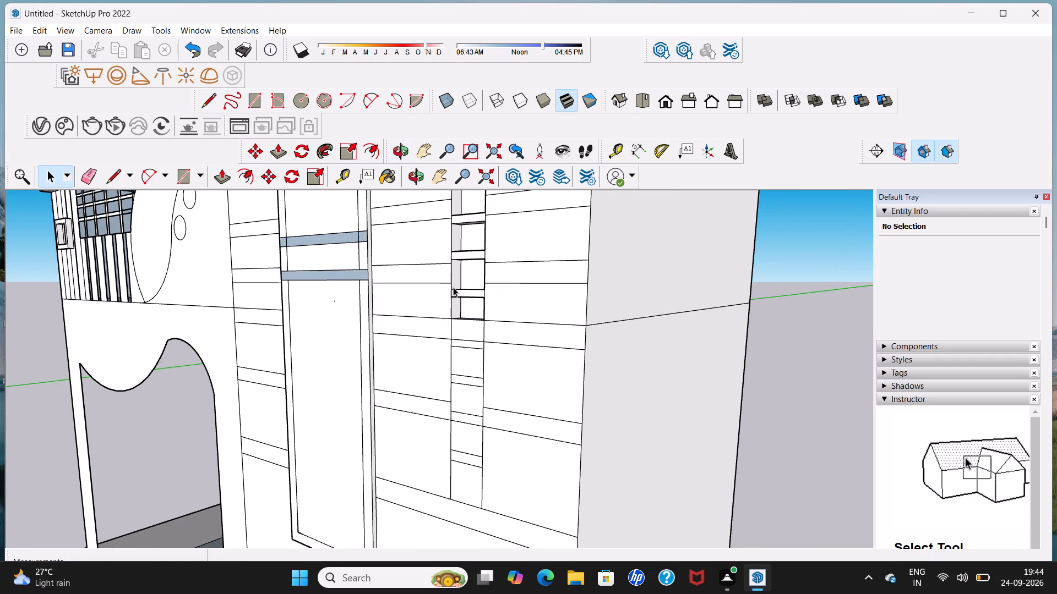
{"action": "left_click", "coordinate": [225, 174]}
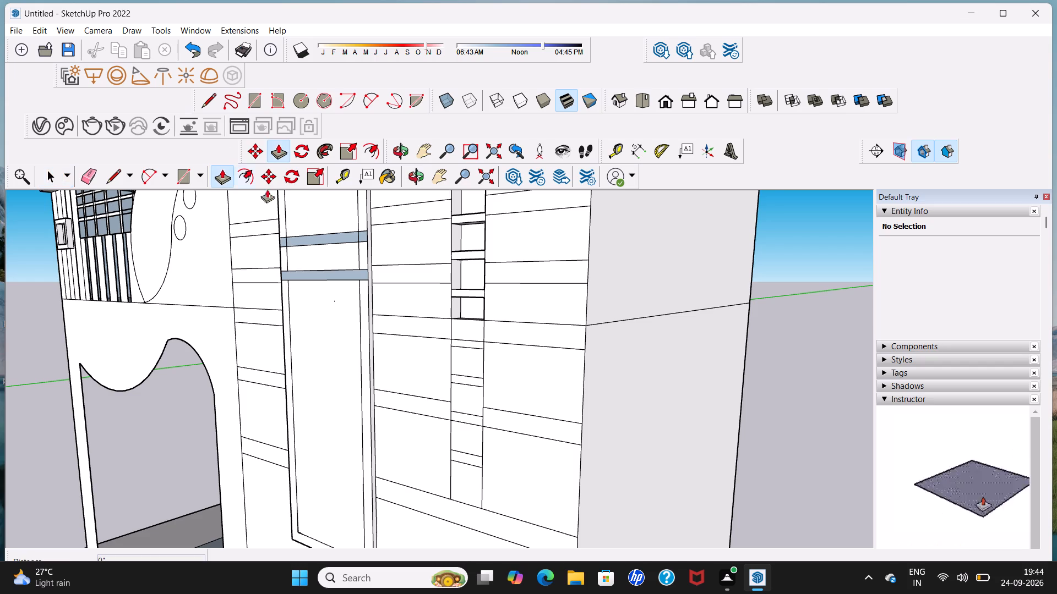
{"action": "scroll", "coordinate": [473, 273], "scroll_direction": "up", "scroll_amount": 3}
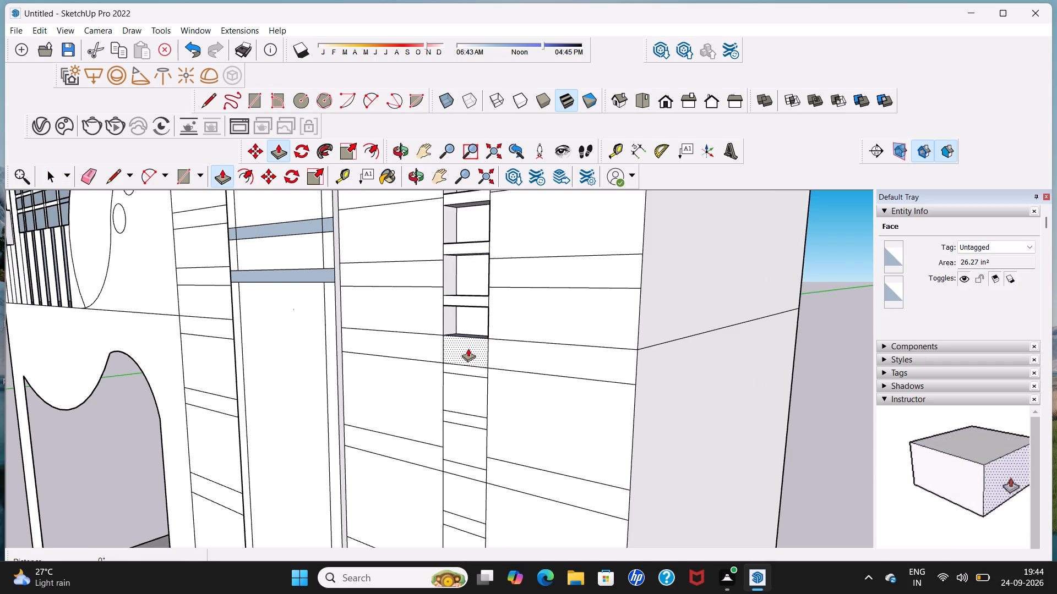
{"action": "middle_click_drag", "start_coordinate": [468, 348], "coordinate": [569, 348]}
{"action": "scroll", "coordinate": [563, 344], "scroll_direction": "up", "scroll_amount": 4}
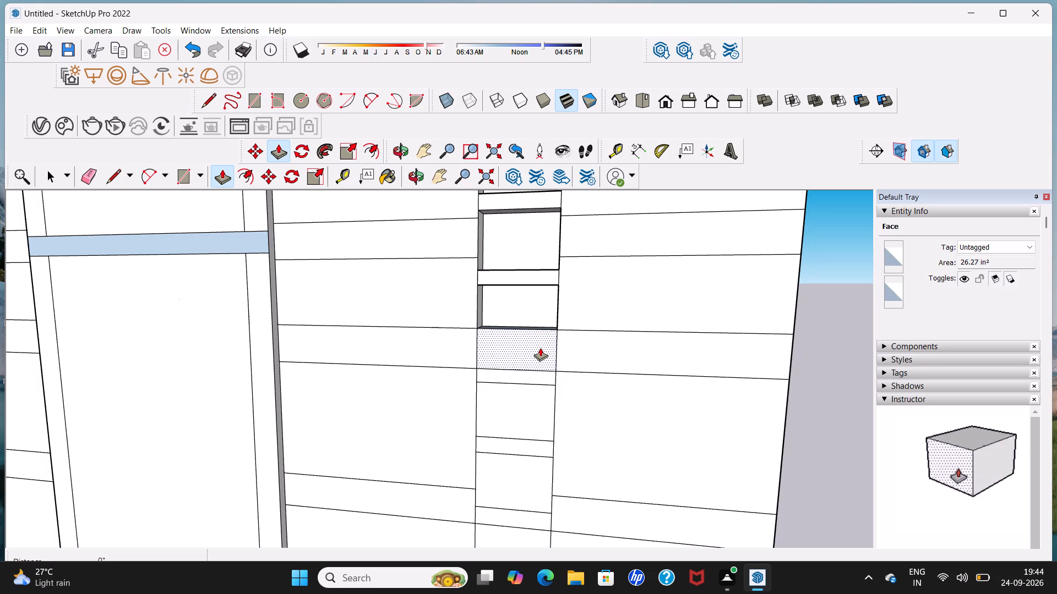
Undo all the horizontal lines drawn across the strip below the niche column.
{"action": "key", "text": "ctrl+z"}
{"action": "key", "text": "ctrl+z"}
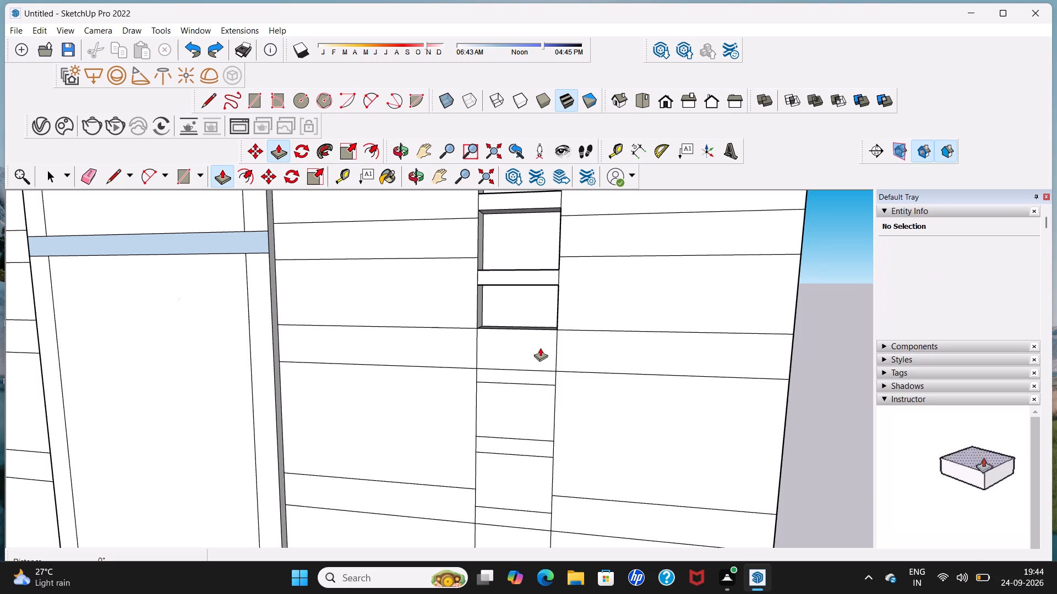
{"action": "key", "text": "ctrl+z"}
{"action": "key", "text": "ctrl+z"}
{"action": "key", "text": "ctrl+z"}
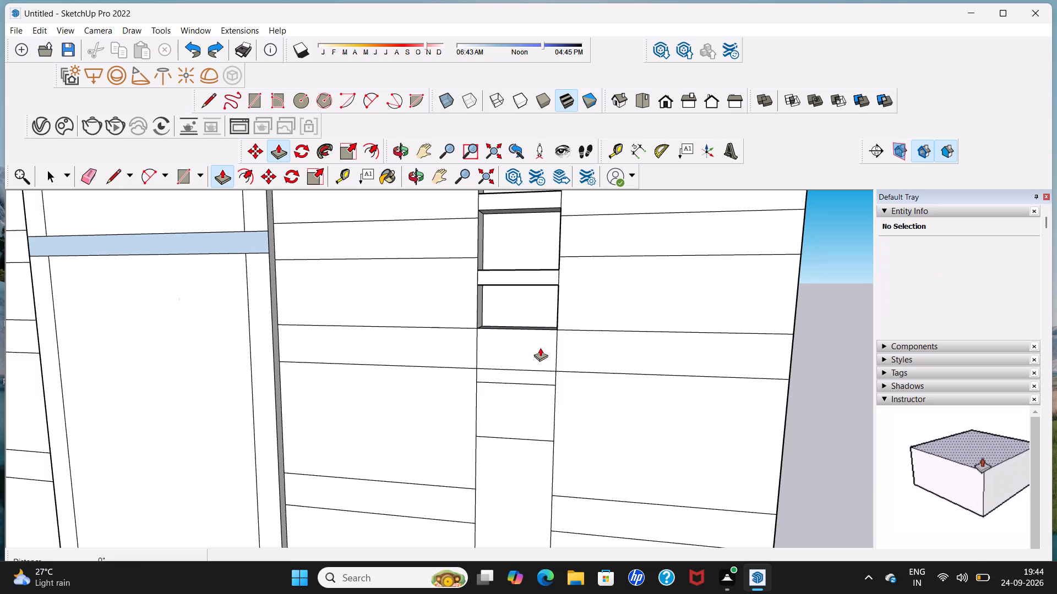
{"action": "key", "text": "z"}
{"action": "key", "text": "ctrl+z"}
{"action": "key", "text": "ctrl+z"}
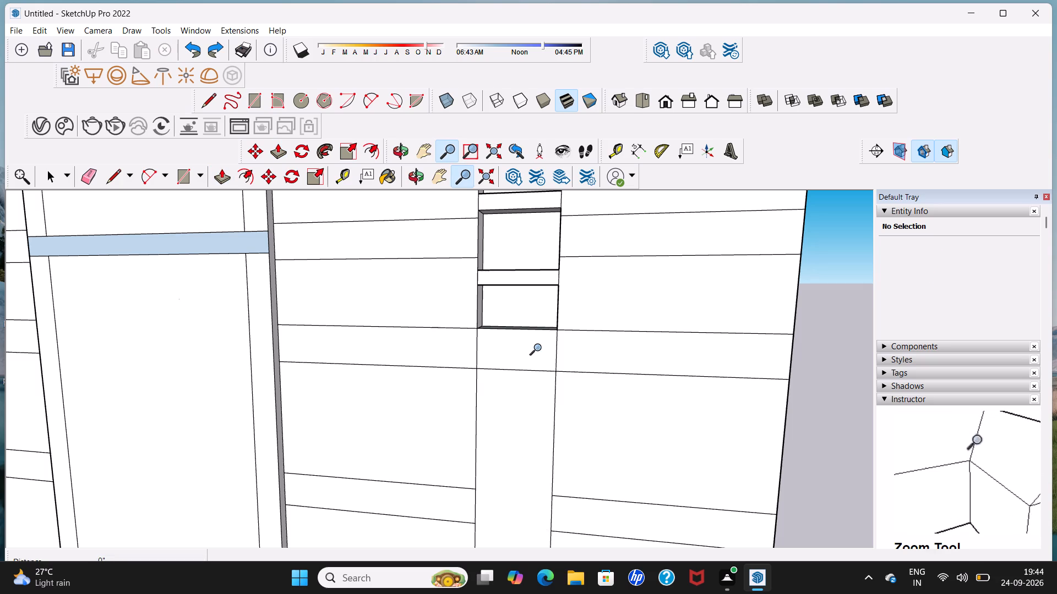
{"action": "key", "text": "ctrl+z"}
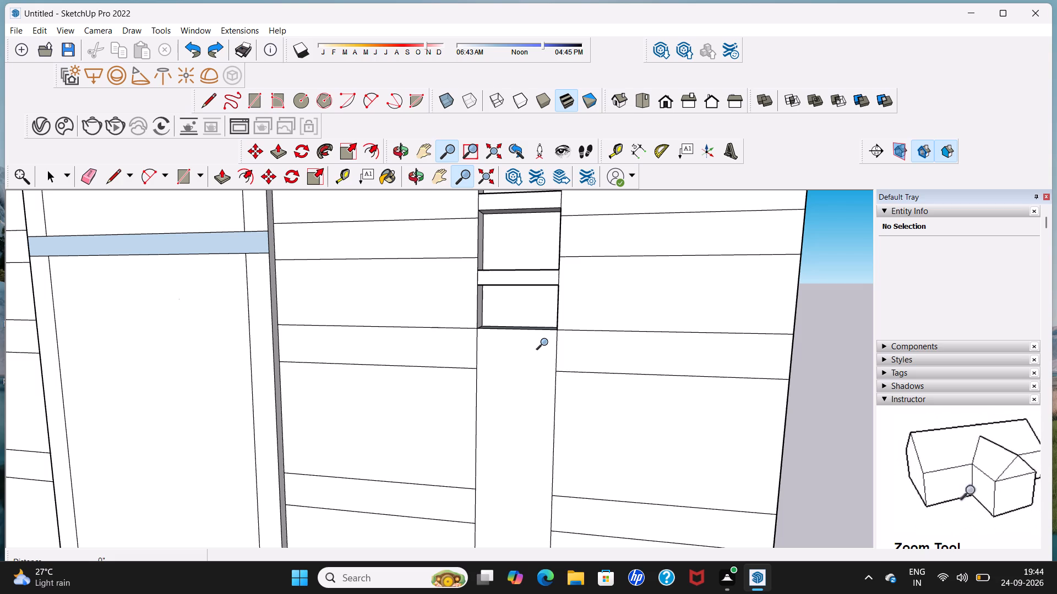
{"action": "key", "text": "space"}
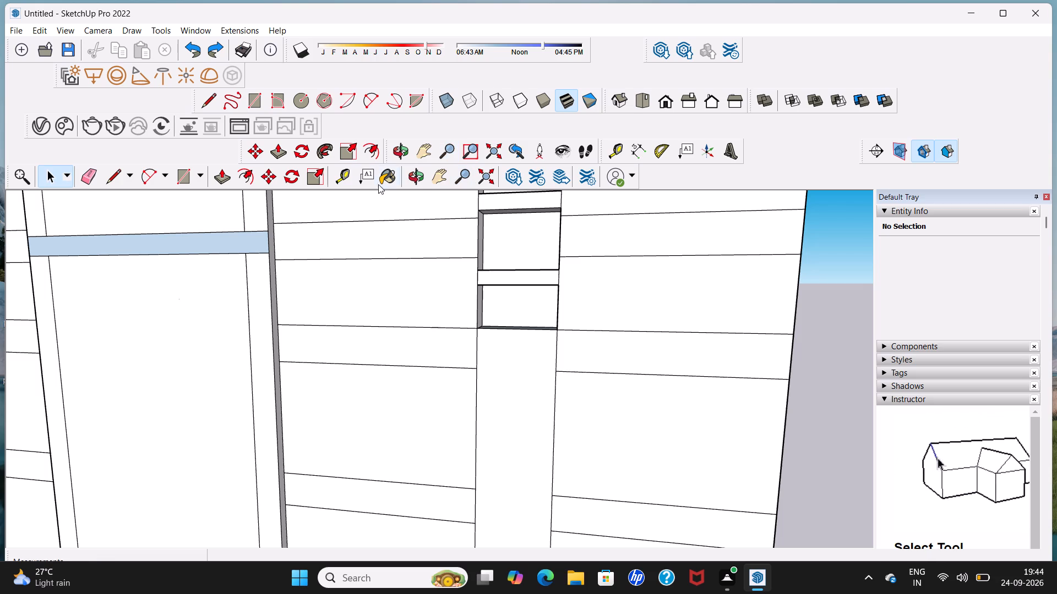
Draw a horizontal line just below the lowest niche and a closely spaced pair farther down the strip, each about 7 1/8" long.
{"action": "left_click", "coordinate": [206, 100]}
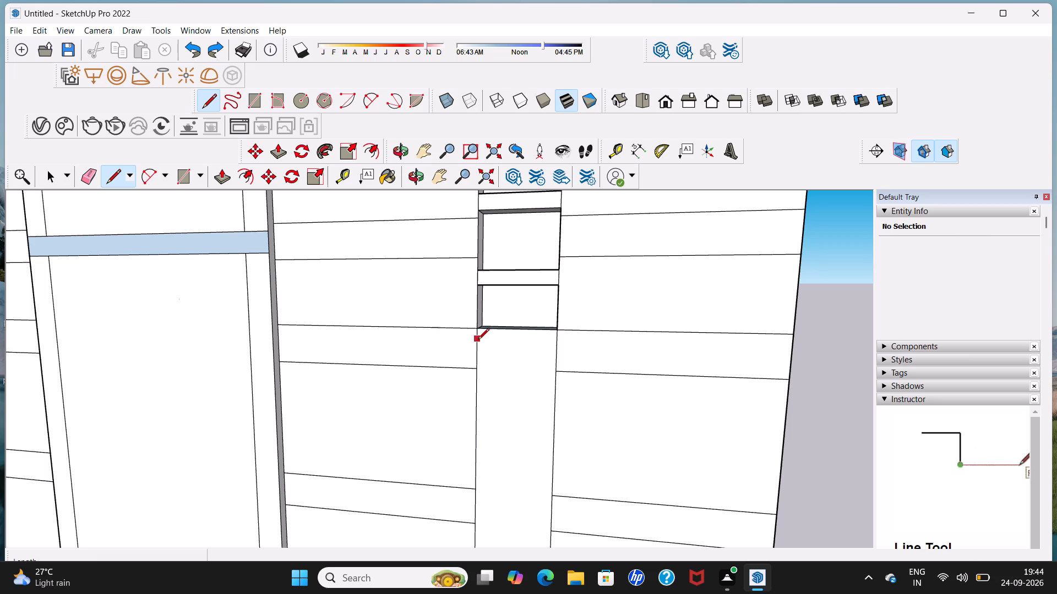
{"action": "scroll", "coordinate": [478, 338], "scroll_direction": "up", "scroll_amount": 4}
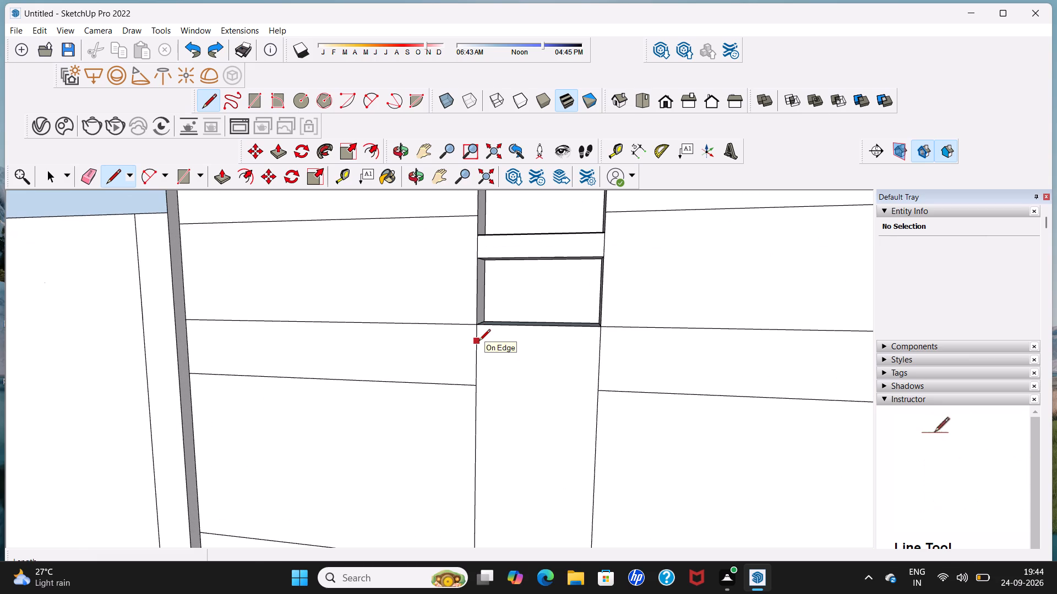
{"action": "left_click", "coordinate": [479, 342]}
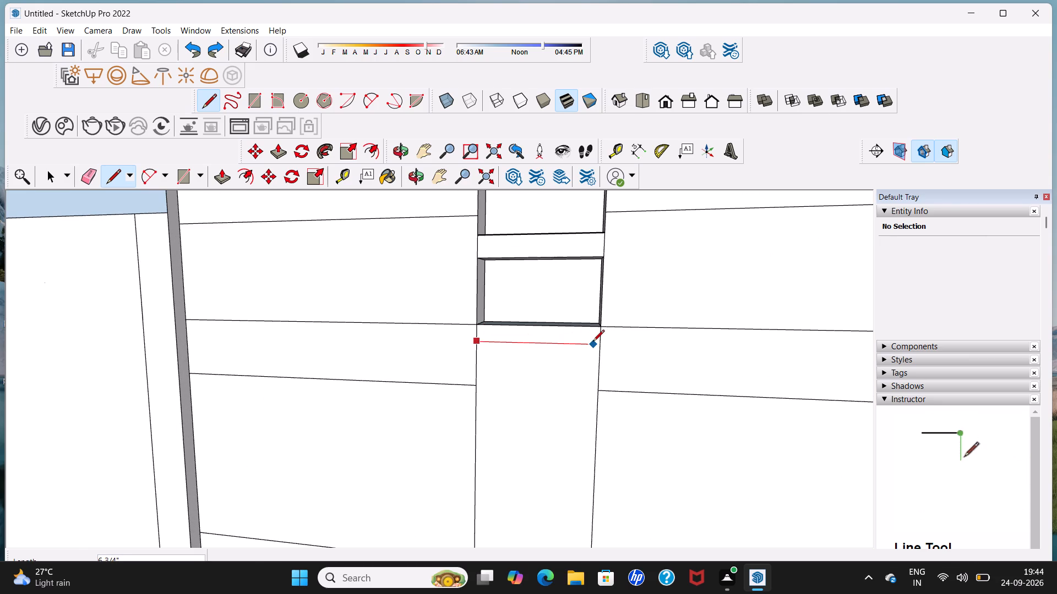
{"action": "left_click", "coordinate": [600, 342]}
{"action": "scroll", "coordinate": [568, 375], "scroll_direction": "up", "scroll_amount": 4}
{"action": "left_click", "coordinate": [564, 384]}
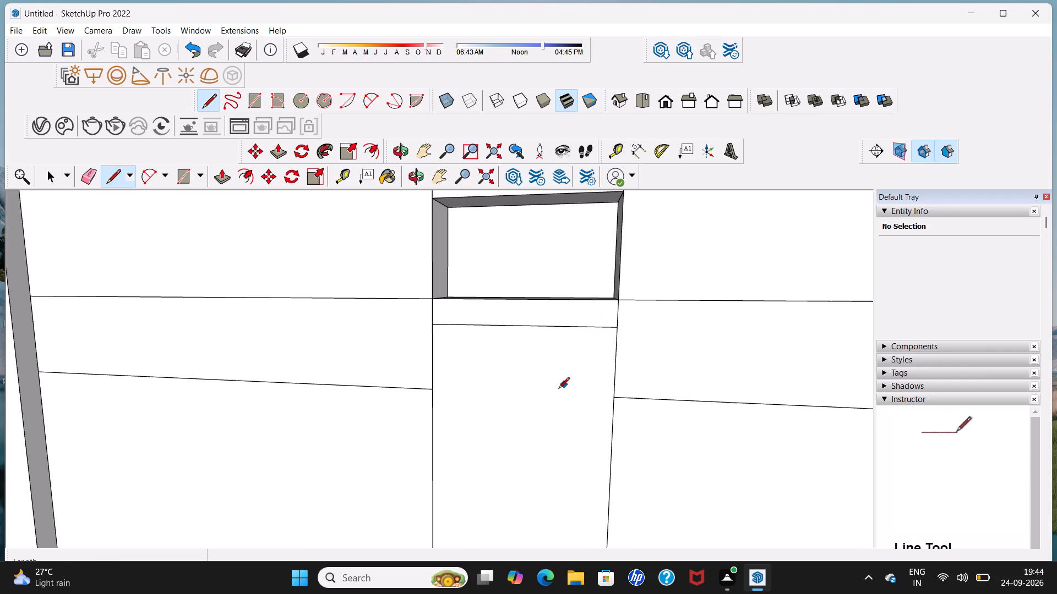
{"action": "key", "text": "space"}
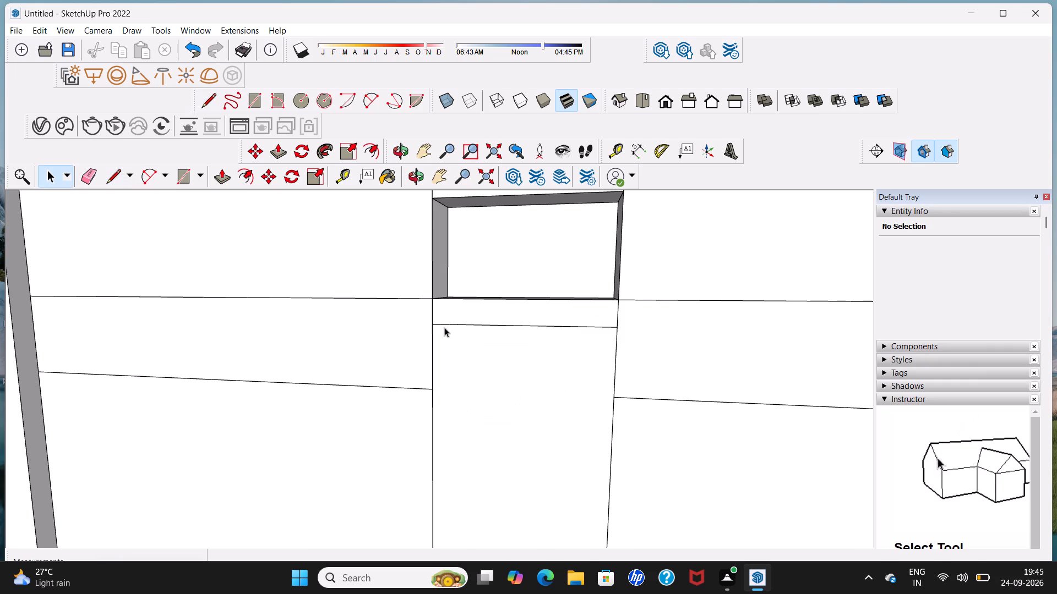
{"action": "left_click", "coordinate": [213, 99]}
{"action": "scroll", "coordinate": [386, 384], "scroll_direction": "down", "scroll_amount": 3}
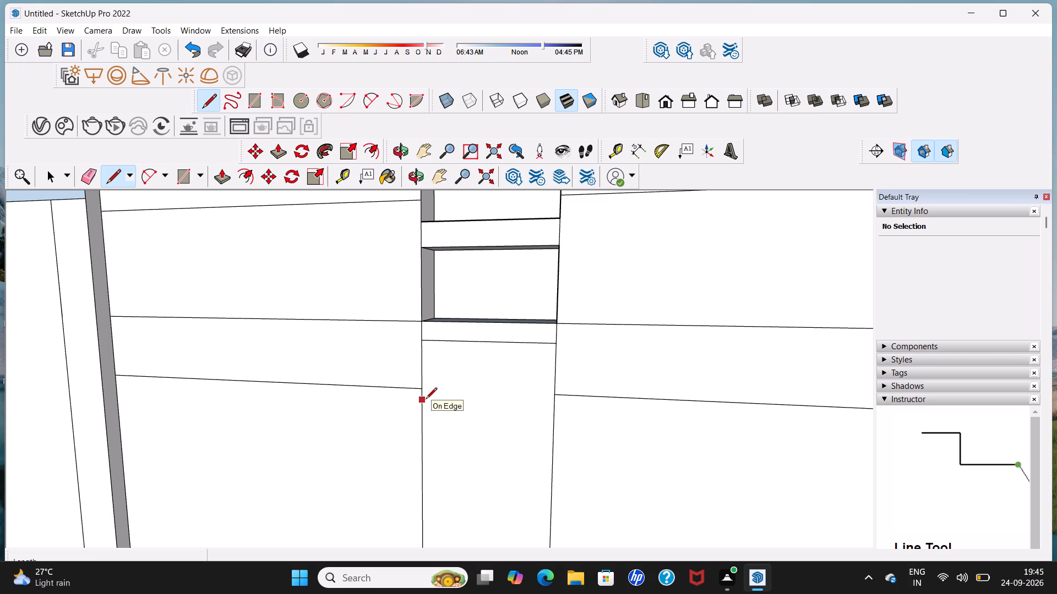
{"action": "left_click", "coordinate": [426, 400]}
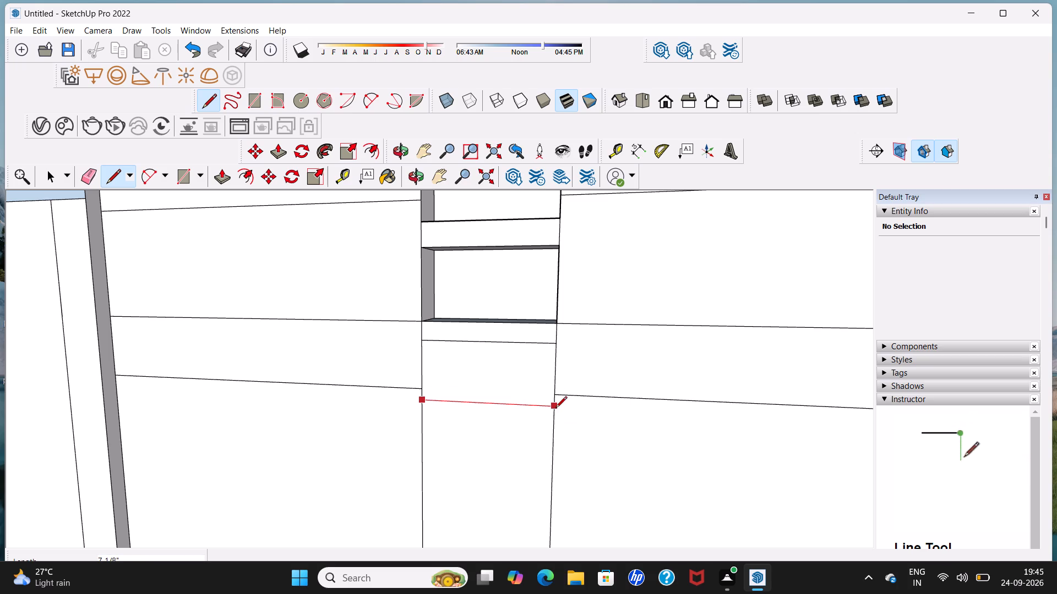
{"action": "left_click", "coordinate": [555, 409]}
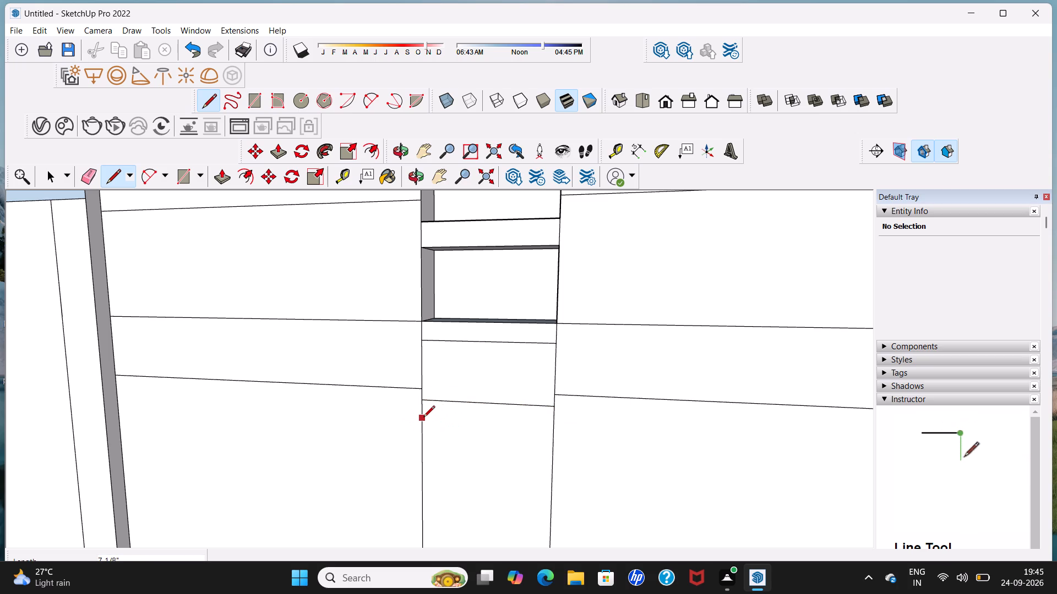
{"action": "left_click", "coordinate": [423, 418]}
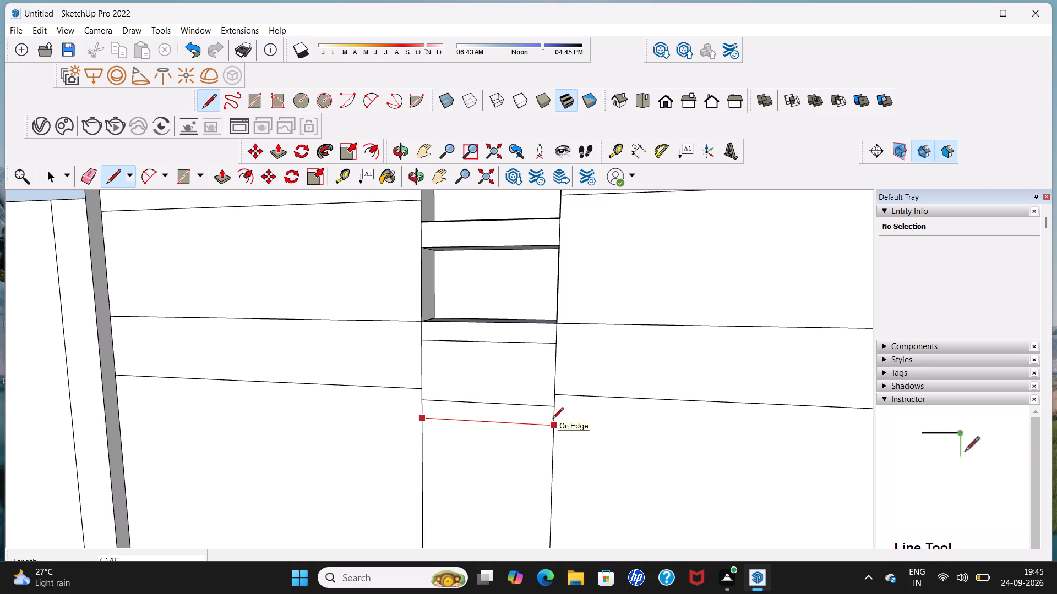
{"action": "left_click", "coordinate": [552, 420]}
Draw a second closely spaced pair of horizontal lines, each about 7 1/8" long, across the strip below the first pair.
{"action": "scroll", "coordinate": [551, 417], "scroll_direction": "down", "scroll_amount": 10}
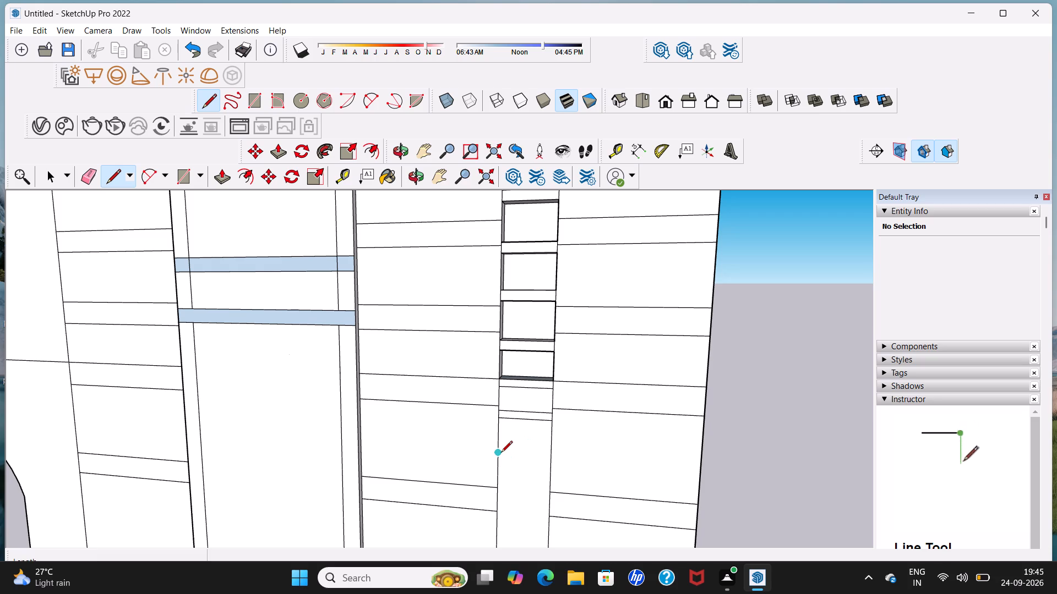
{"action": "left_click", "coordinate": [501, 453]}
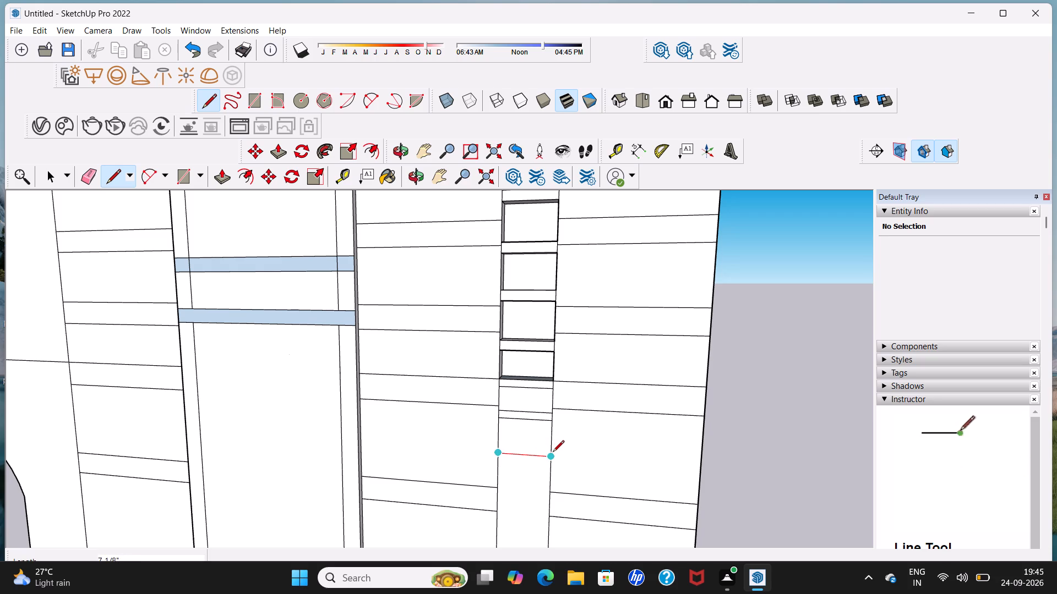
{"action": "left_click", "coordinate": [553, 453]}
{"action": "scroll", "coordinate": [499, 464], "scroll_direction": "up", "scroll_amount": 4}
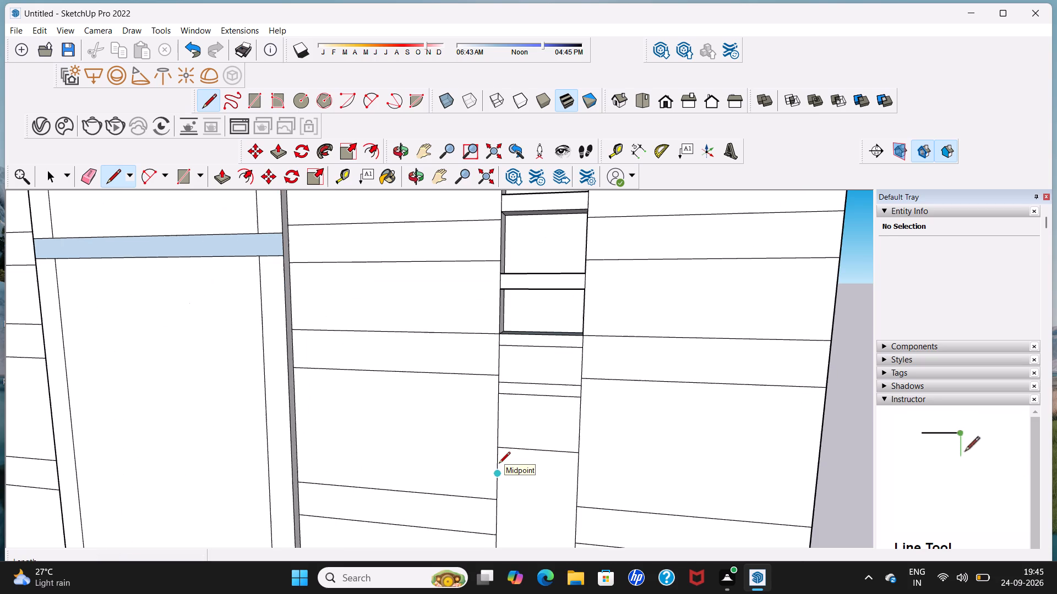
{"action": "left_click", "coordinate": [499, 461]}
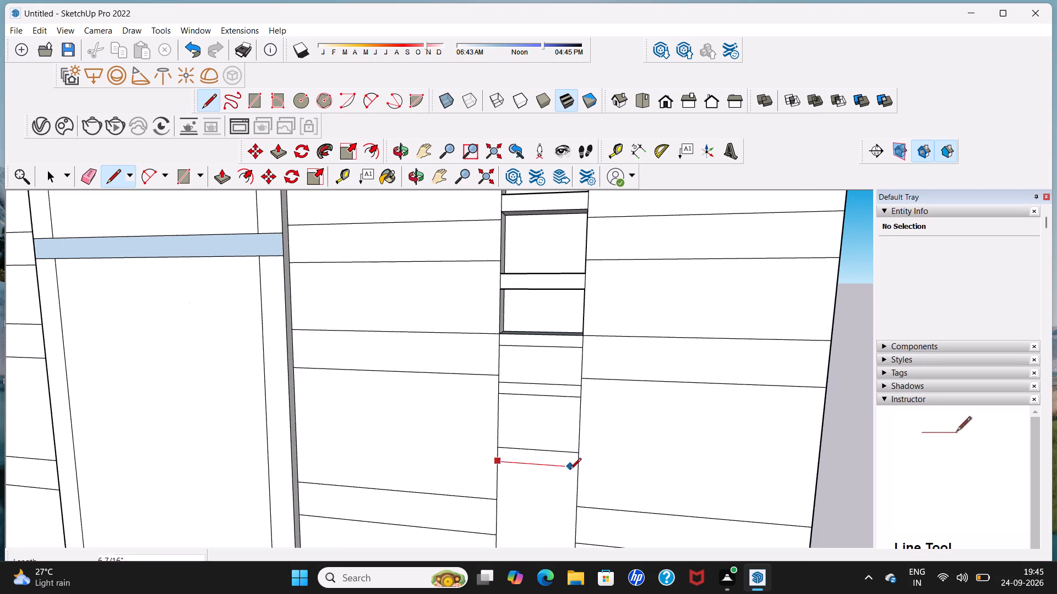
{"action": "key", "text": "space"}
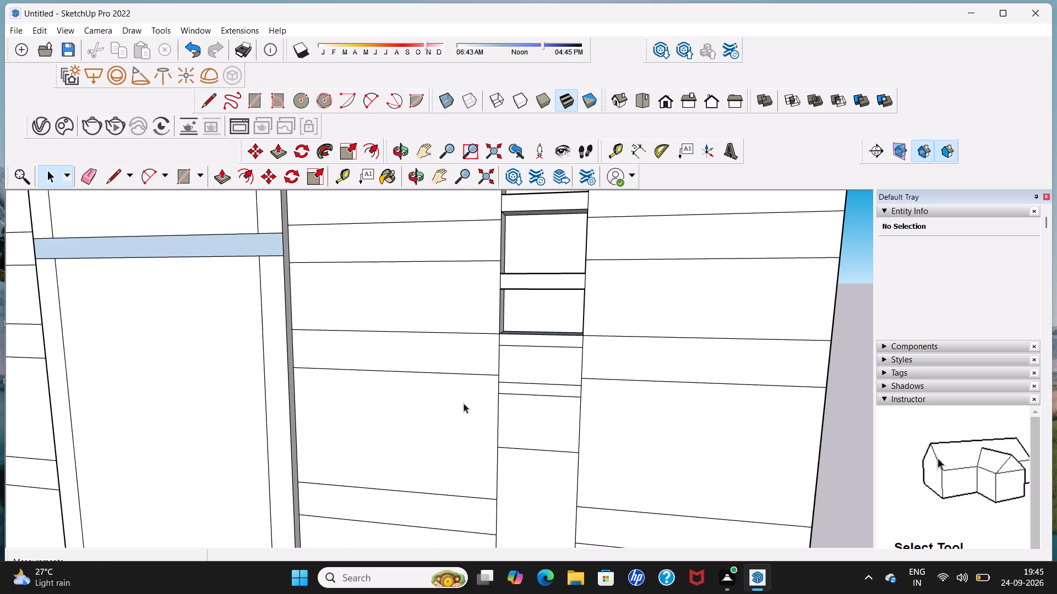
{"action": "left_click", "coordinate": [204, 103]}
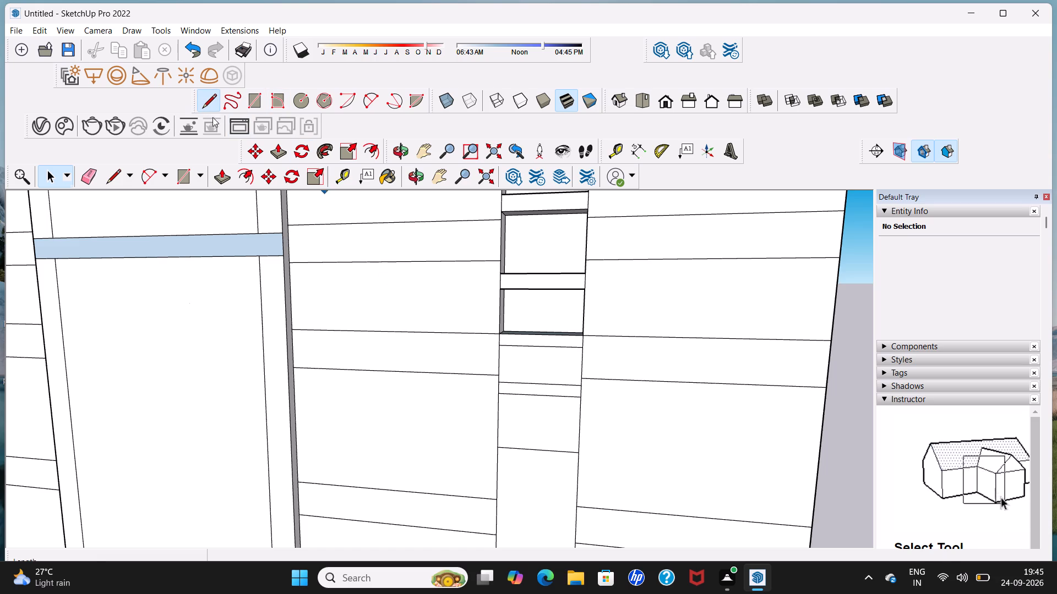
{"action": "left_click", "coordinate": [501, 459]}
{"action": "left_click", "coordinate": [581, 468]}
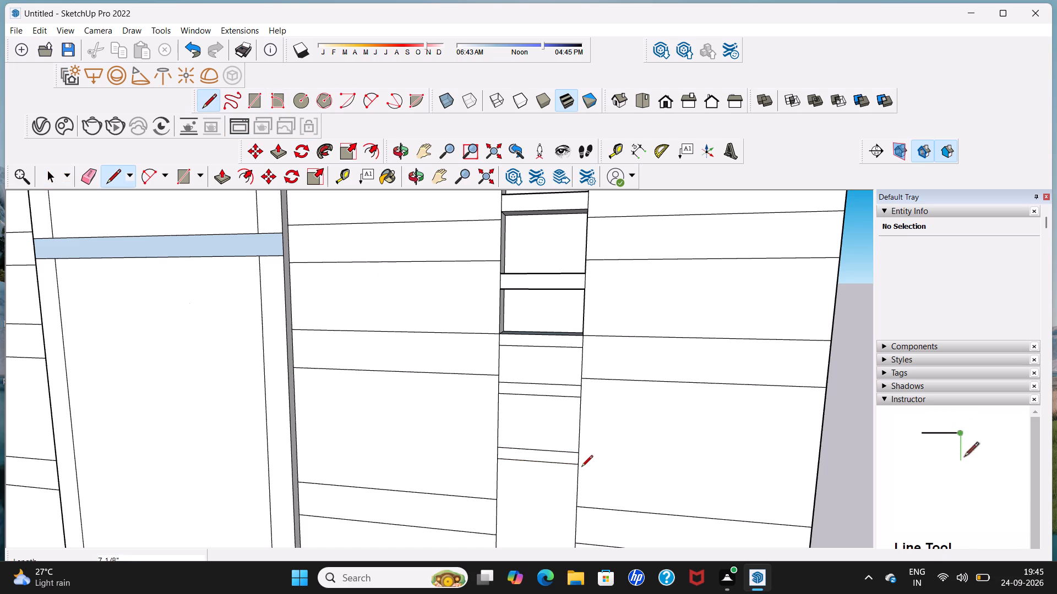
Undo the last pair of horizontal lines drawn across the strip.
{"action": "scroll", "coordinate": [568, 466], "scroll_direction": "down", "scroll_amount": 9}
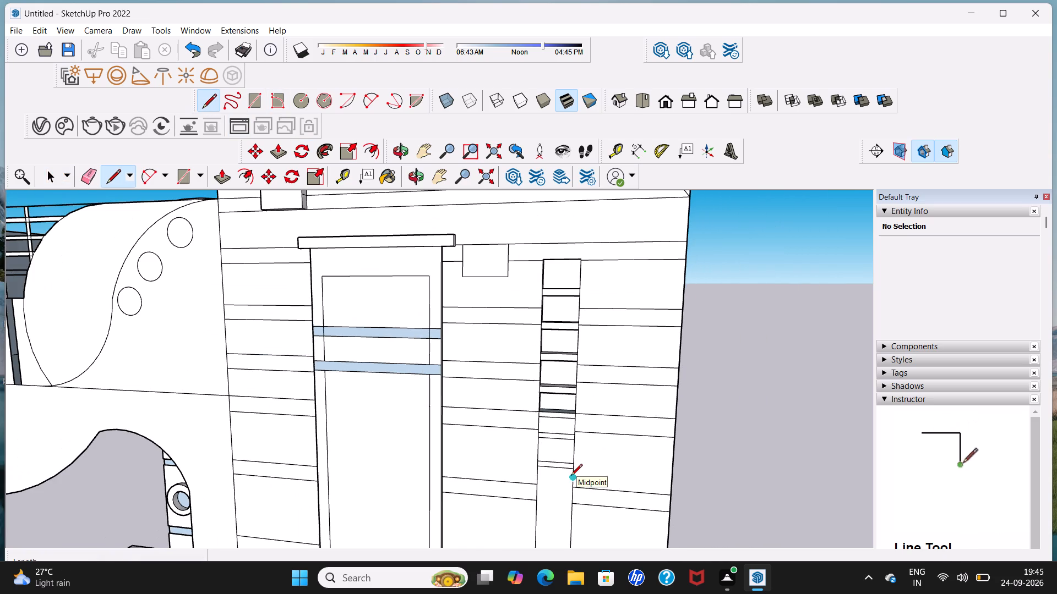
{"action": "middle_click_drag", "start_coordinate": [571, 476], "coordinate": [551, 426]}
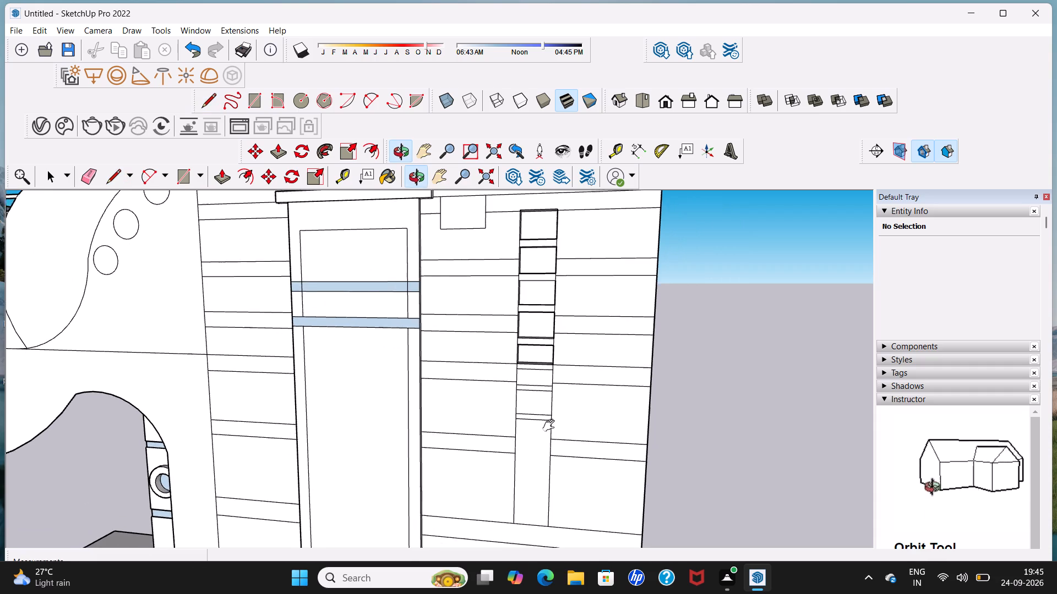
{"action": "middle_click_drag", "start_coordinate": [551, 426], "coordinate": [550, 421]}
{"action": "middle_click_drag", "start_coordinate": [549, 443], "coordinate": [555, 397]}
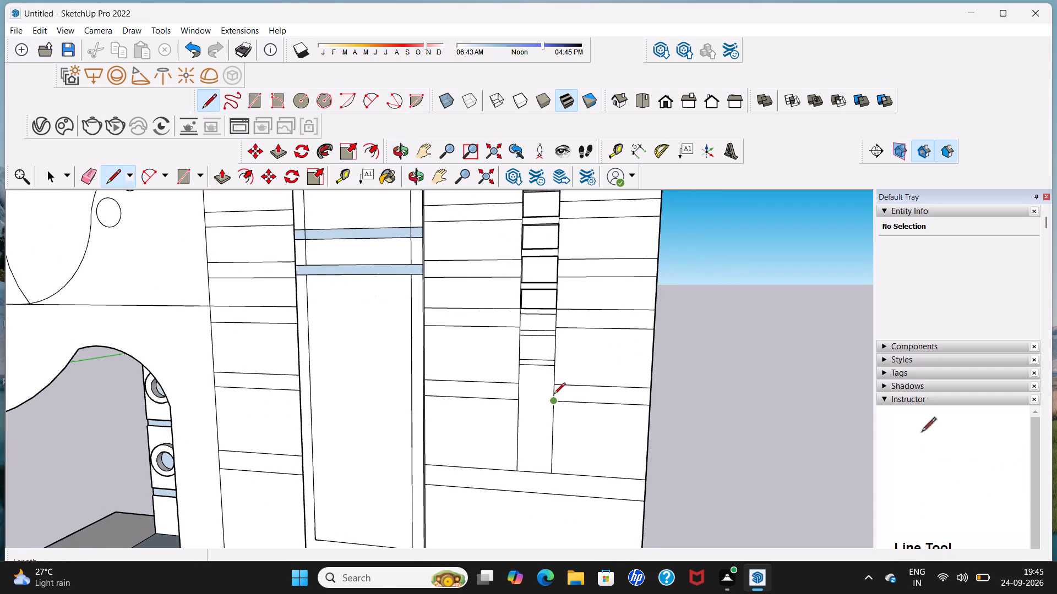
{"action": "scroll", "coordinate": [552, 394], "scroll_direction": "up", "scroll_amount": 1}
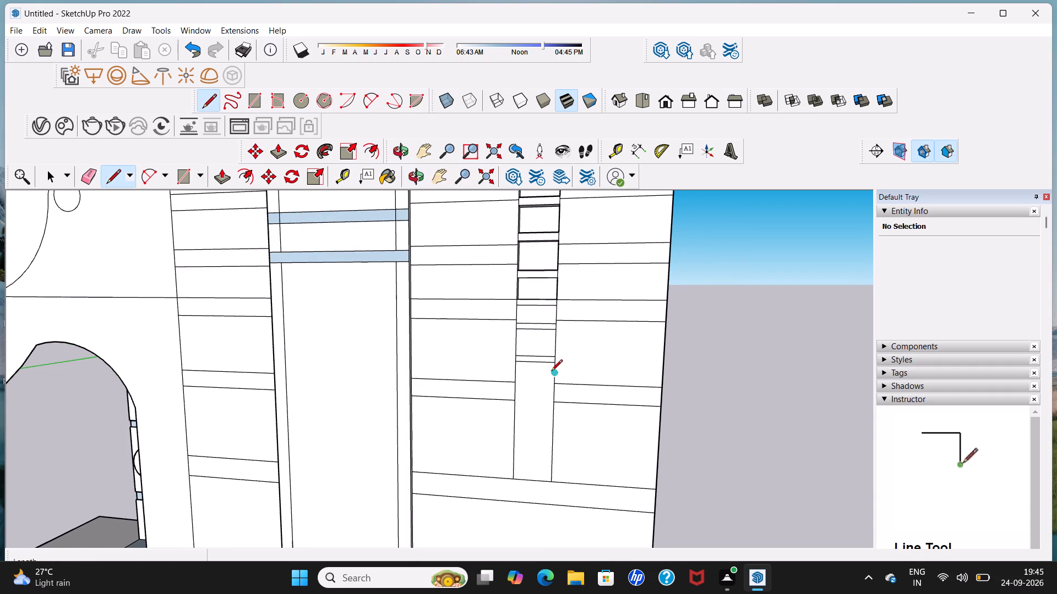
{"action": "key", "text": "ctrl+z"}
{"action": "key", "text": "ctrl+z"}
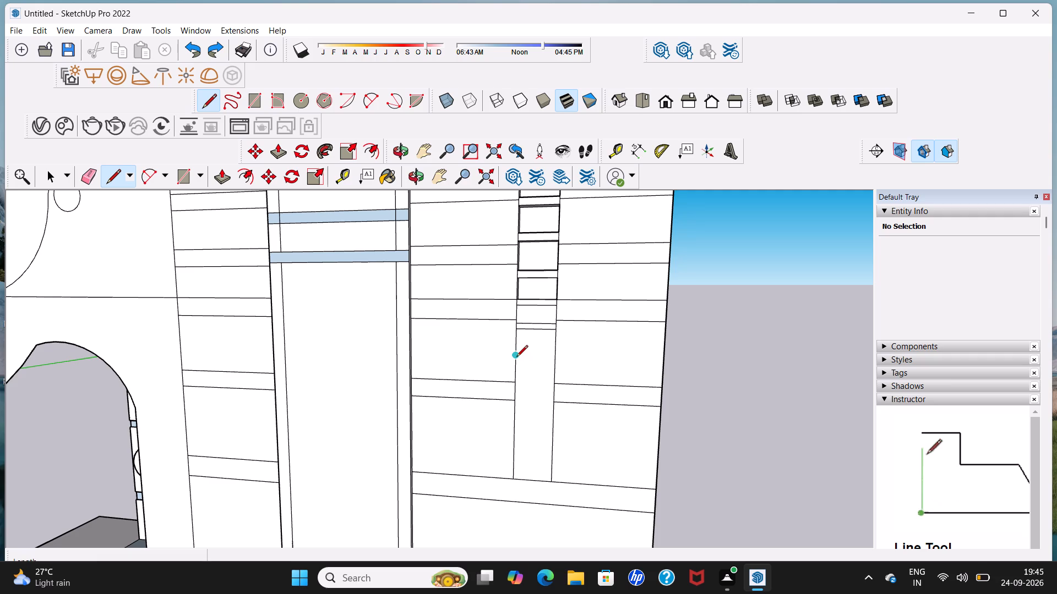
Draw two more closely spaced pairs of horizontal lines, each about 7 1/8" long, down the strip to the adjacent band's lower line.
{"action": "left_click", "coordinate": [516, 358]}
{"action": "left_click", "coordinate": [558, 354]}
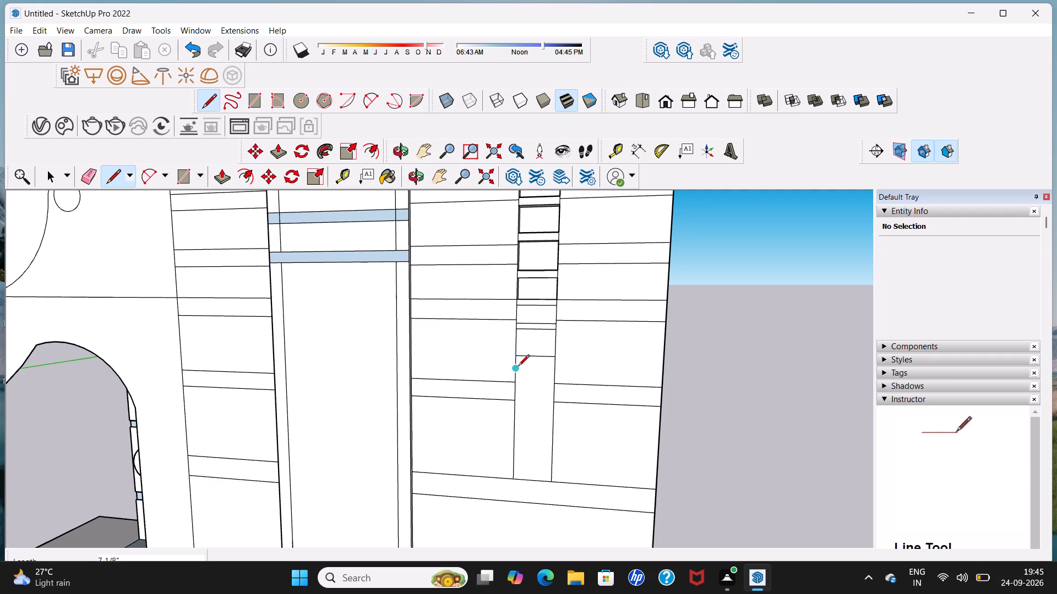
{"action": "scroll", "coordinate": [518, 366], "scroll_direction": "up", "scroll_amount": 4}
{"action": "left_click", "coordinate": [517, 361]}
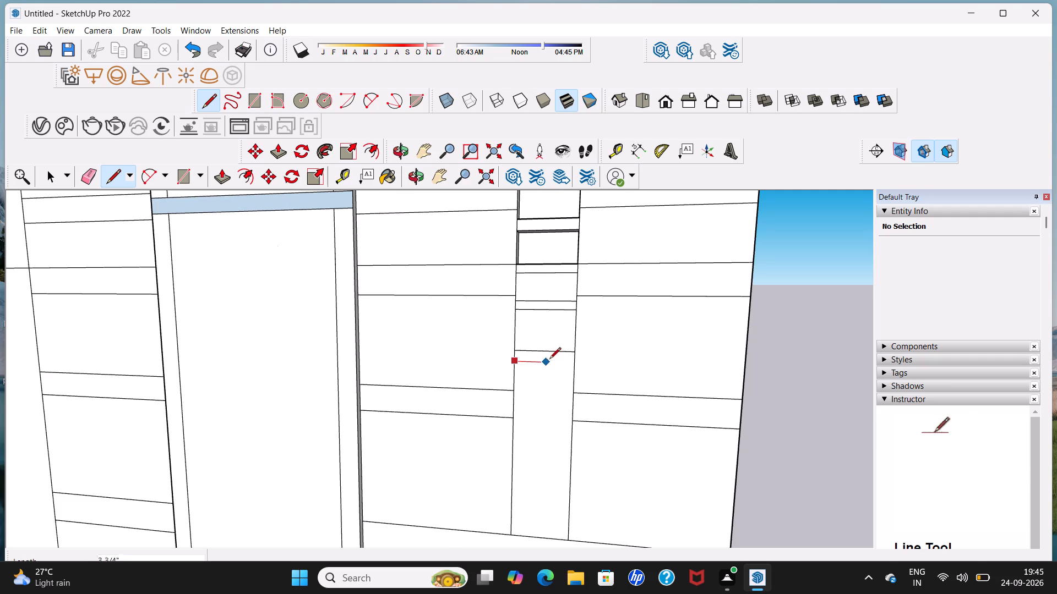
{"action": "left_click", "coordinate": [577, 366]}
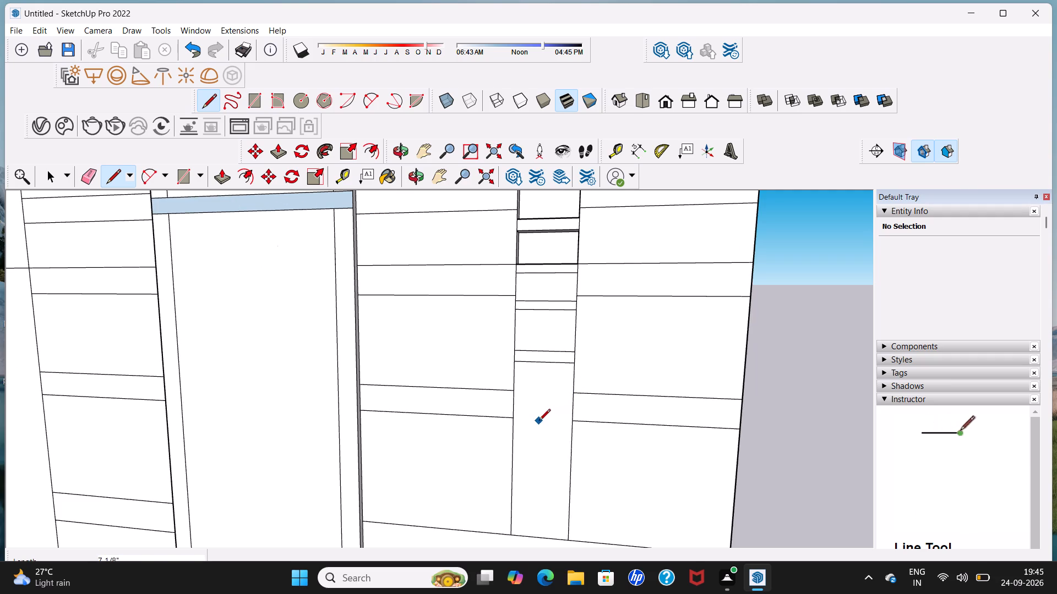
{"action": "scroll", "coordinate": [539, 421], "scroll_direction": "down", "scroll_amount": 2}
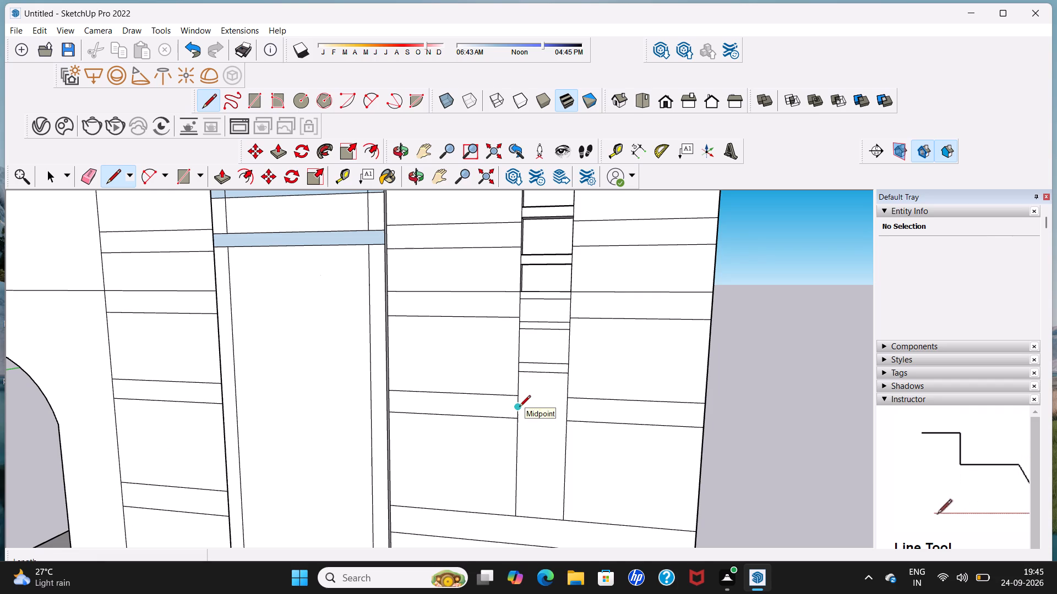
{"action": "left_click", "coordinate": [519, 408]}
{"action": "left_click", "coordinate": [565, 407]}
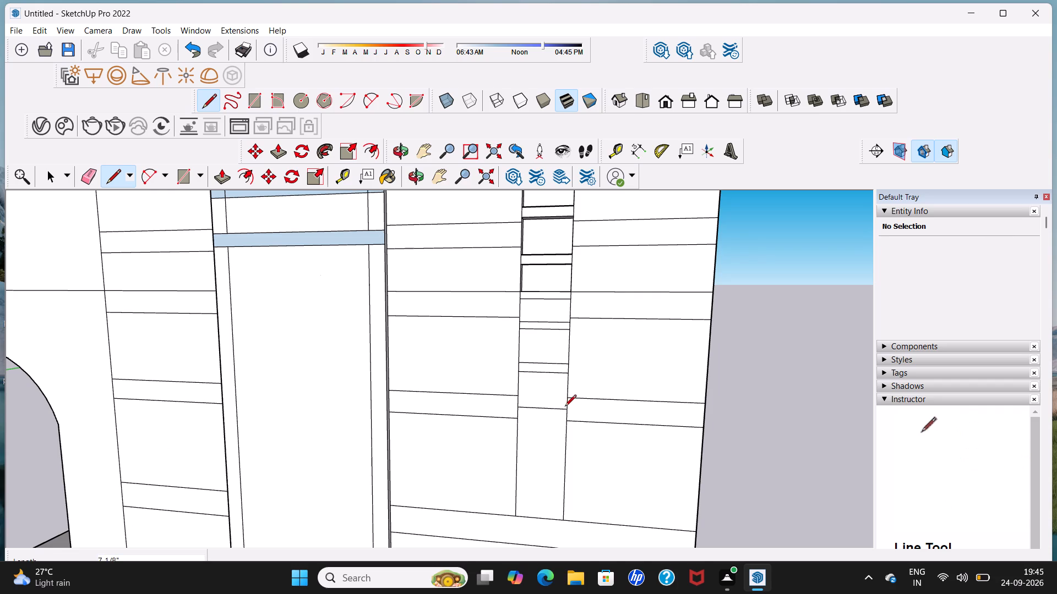
{"action": "left_click", "coordinate": [520, 418]}
{"action": "left_click", "coordinate": [571, 417]}
Draw a closely spaced pair of horizontal lines and a single line near the strip's bottom end, each about 7 1/8" long.
{"action": "left_click", "coordinate": [520, 454]}
{"action": "left_click", "coordinate": [568, 452]}
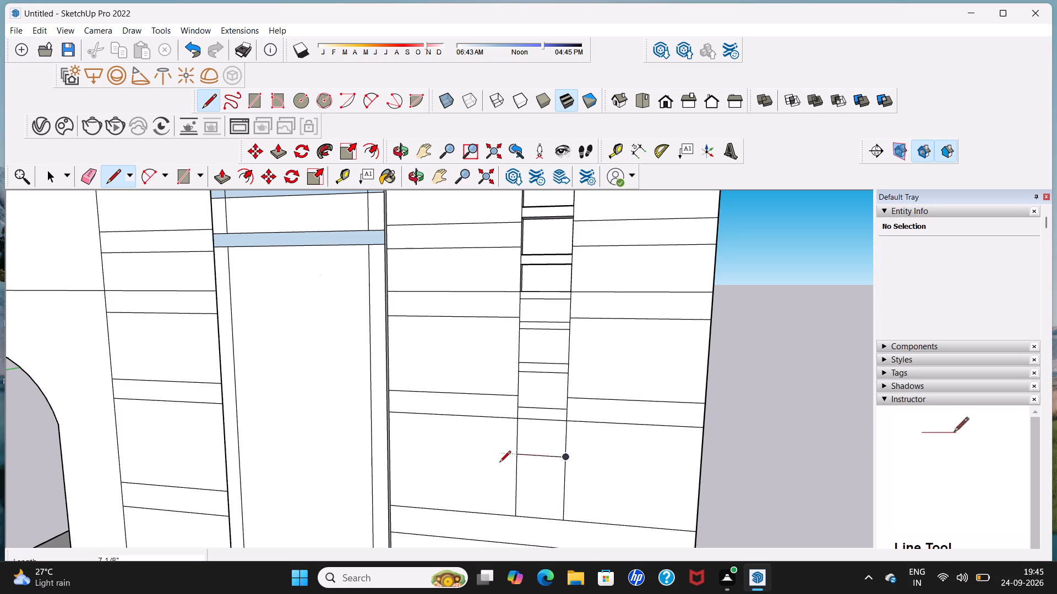
{"action": "left_click", "coordinate": [517, 465]}
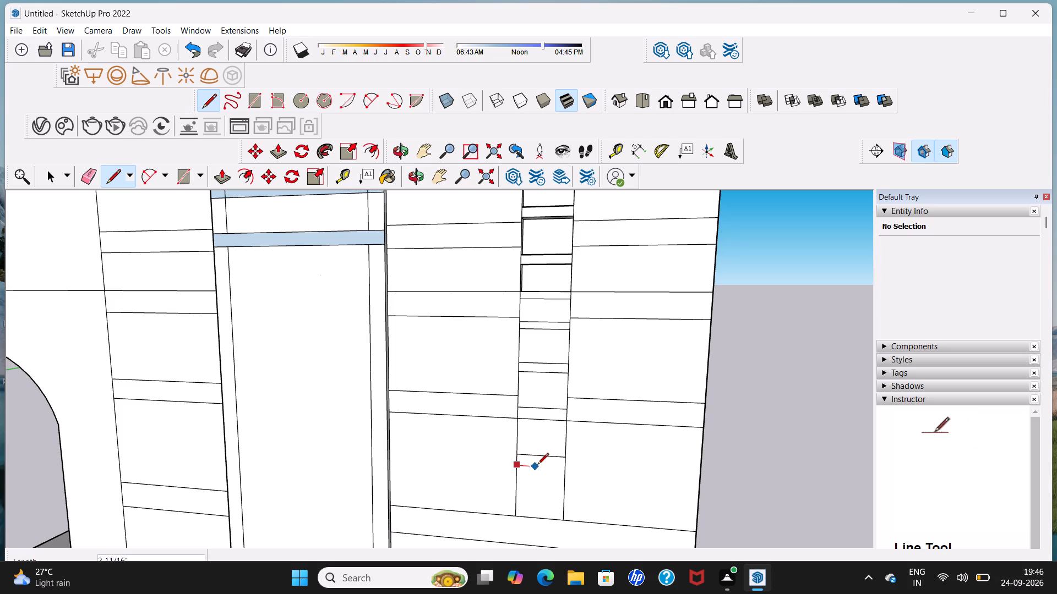
{"action": "left_click", "coordinate": [567, 471]}
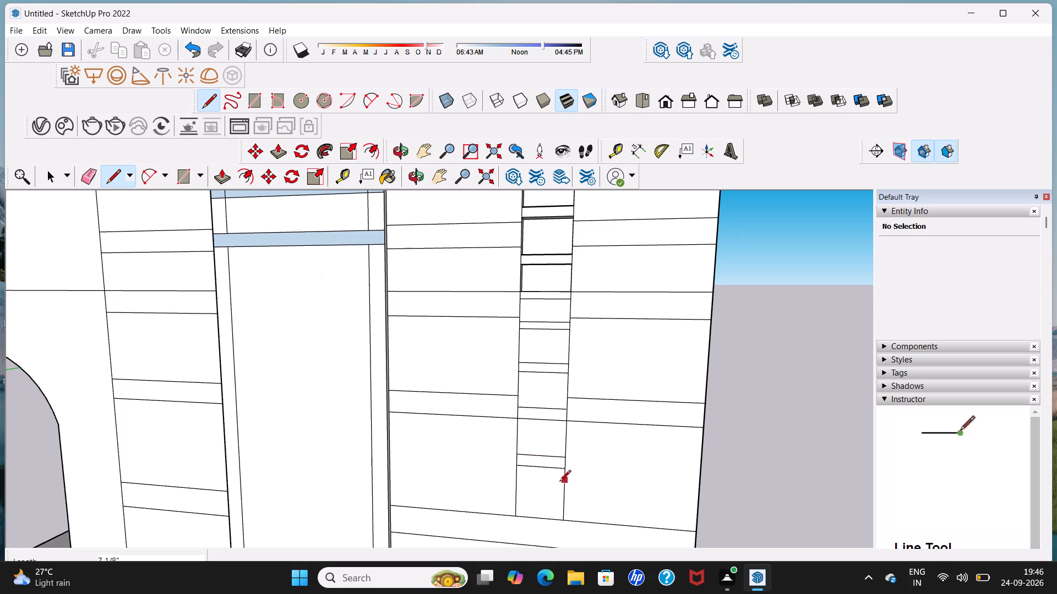
{"action": "left_click", "coordinate": [516, 507]}
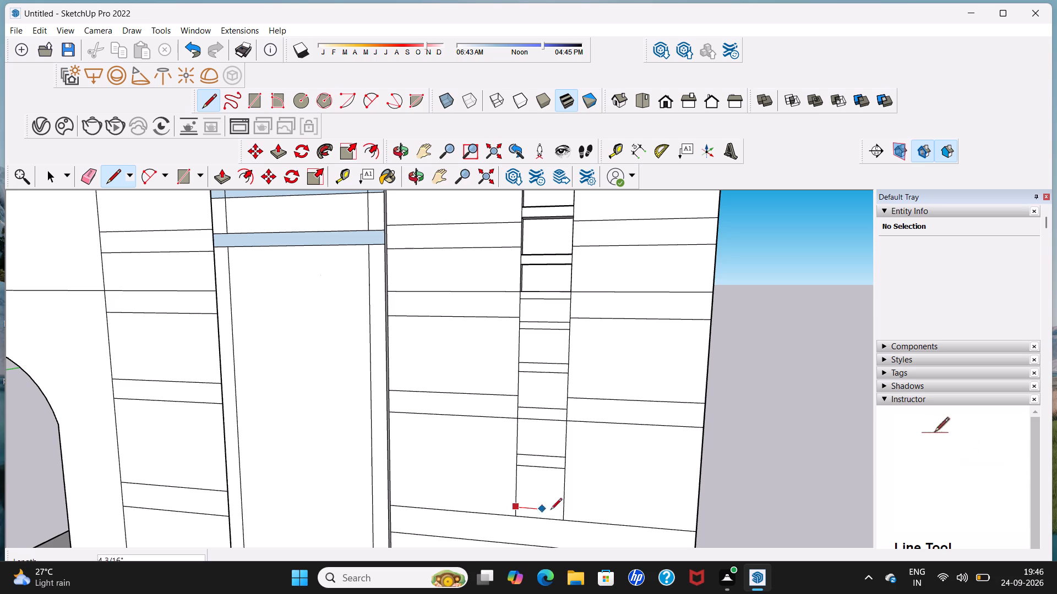
{"action": "left_click", "coordinate": [562, 511]}
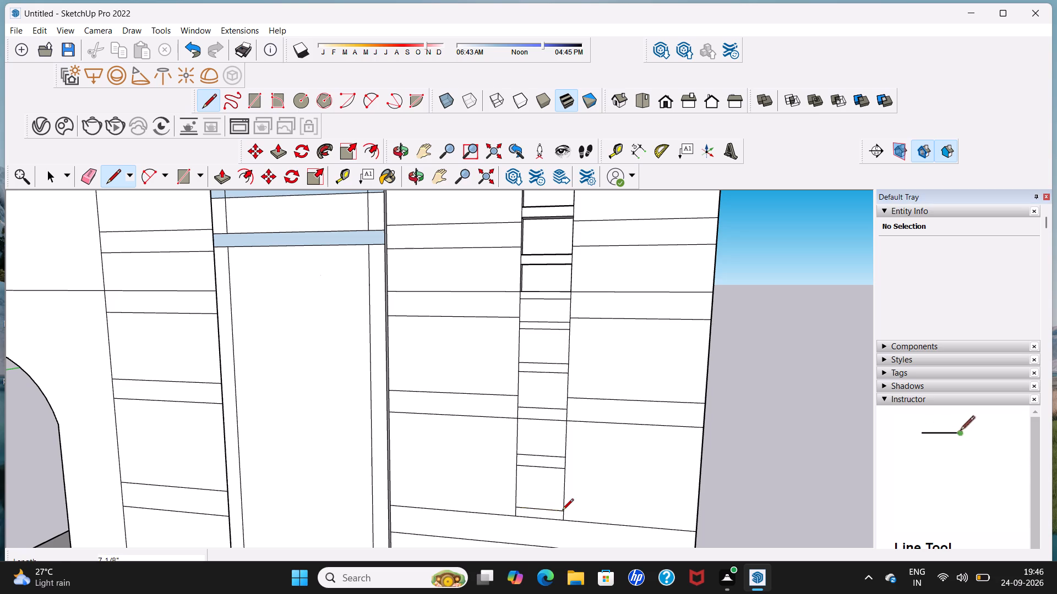
{"action": "key", "text": "space"}
Push the three upper new cells below the existing niches inward 2 13/16" with Push/Pull, matching the niches' depth.
{"action": "scroll", "coordinate": [563, 493], "scroll_direction": "down", "scroll_amount": 9}
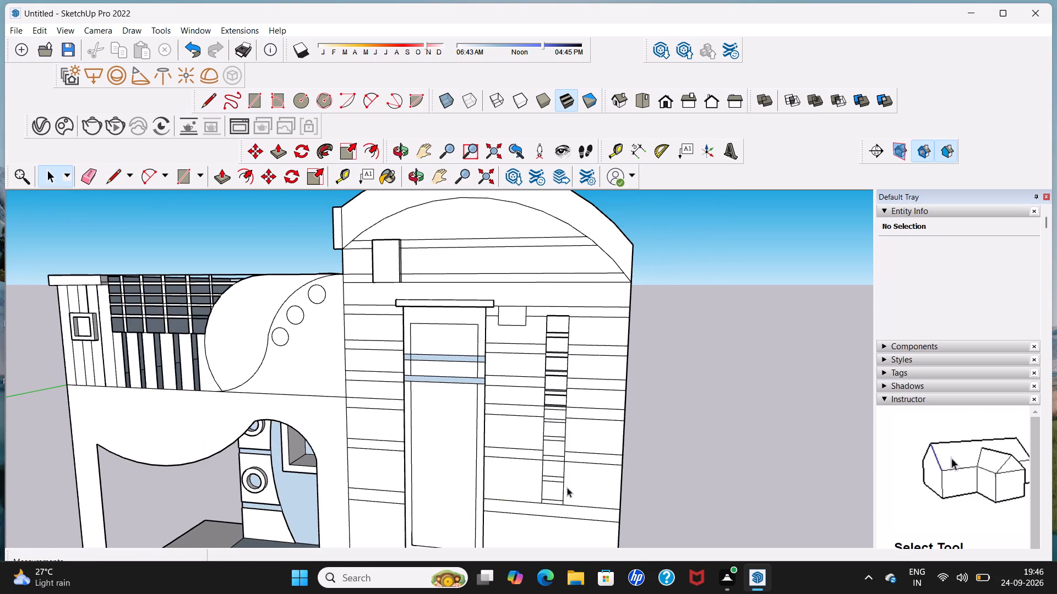
{"action": "middle_click_drag", "start_coordinate": [567, 487], "coordinate": [483, 480]}
{"action": "scroll", "coordinate": [478, 462], "scroll_direction": "up", "scroll_amount": 3}
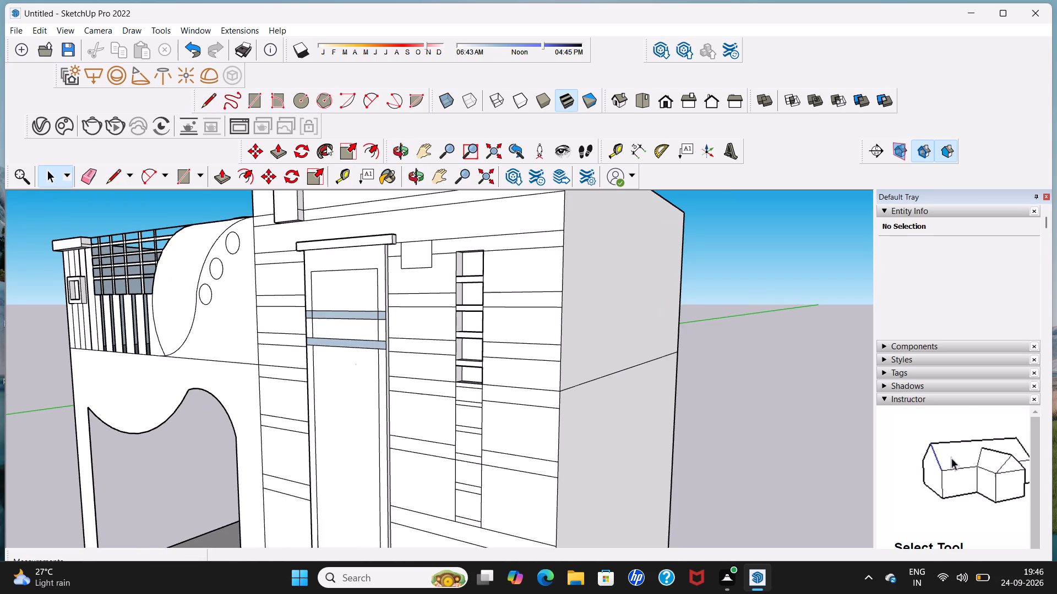
{"action": "left_click", "coordinate": [279, 155]}
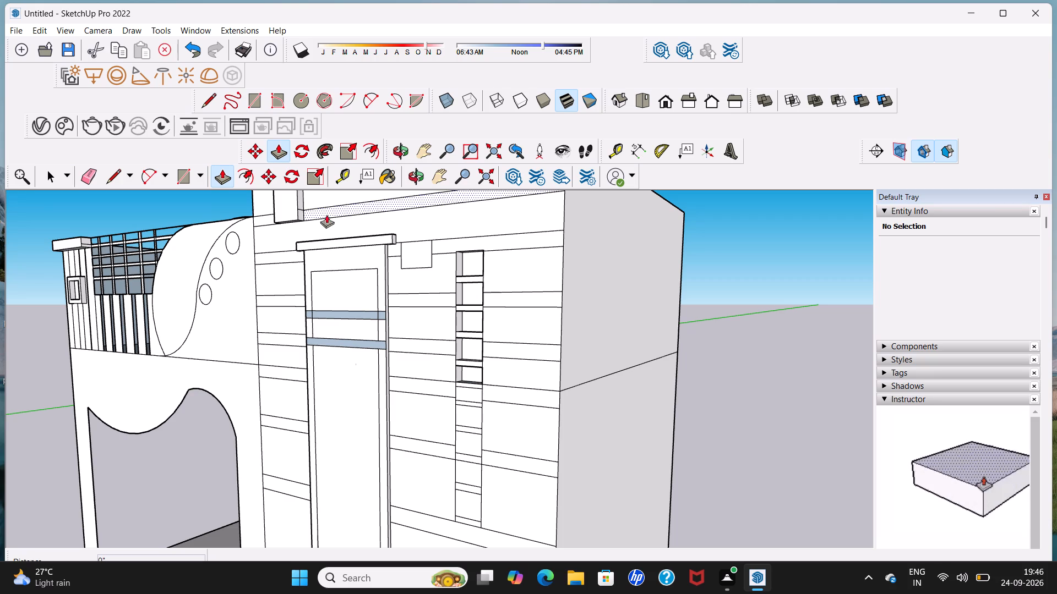
{"action": "scroll", "coordinate": [379, 304], "scroll_direction": "up", "scroll_amount": 1}
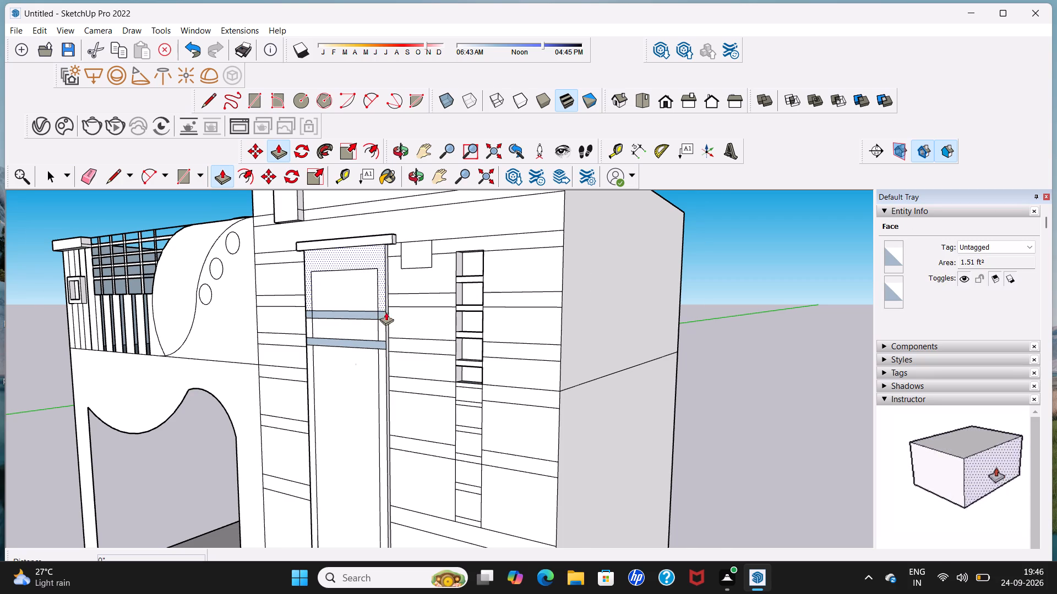
{"action": "scroll", "coordinate": [386, 312], "scroll_direction": "up", "scroll_amount": 2}
{"action": "left_click", "coordinate": [503, 420]}
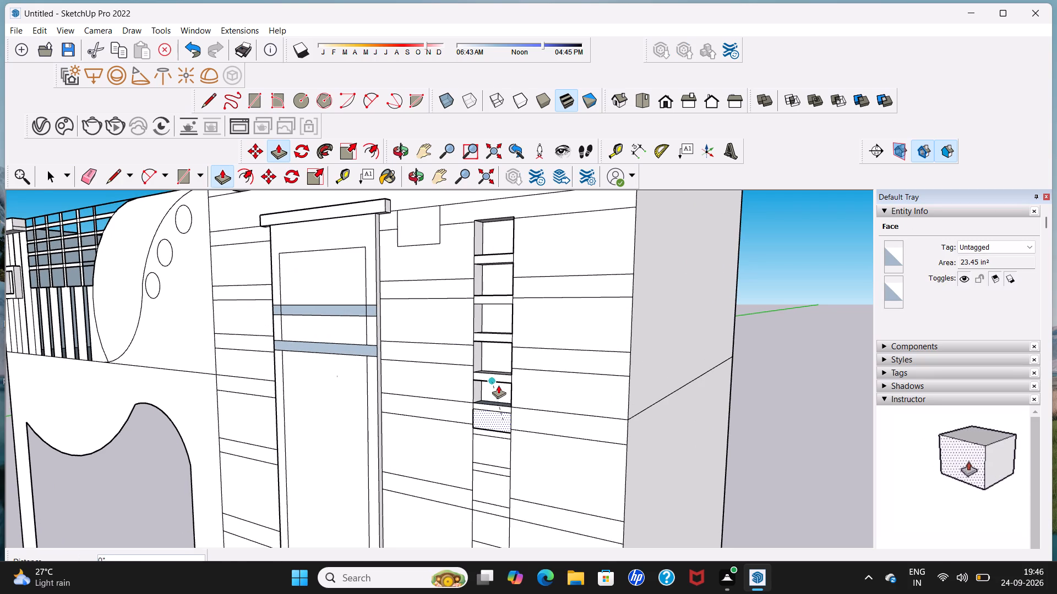
{"action": "scroll", "coordinate": [498, 385], "scroll_direction": "up", "scroll_amount": 6}
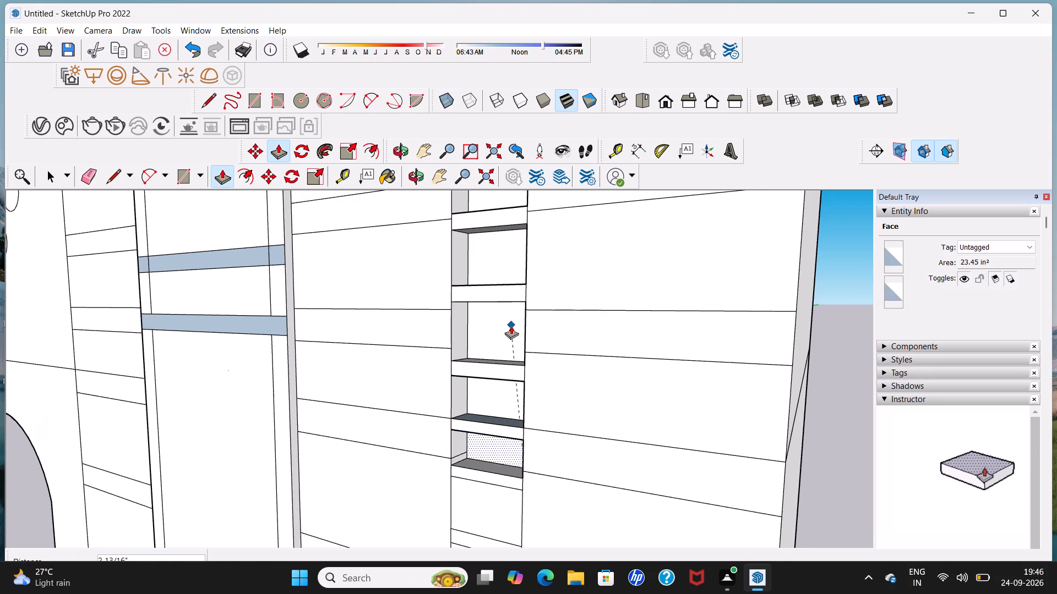
{"action": "left_click", "coordinate": [511, 326]}
{"action": "scroll", "coordinate": [511, 345], "scroll_direction": "down", "scroll_amount": 8}
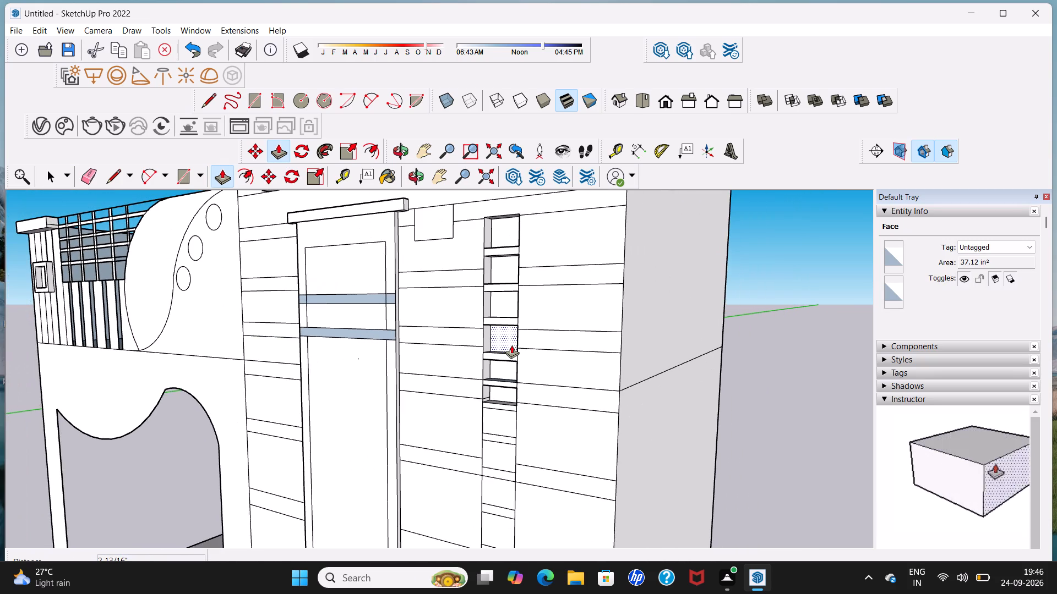
{"action": "left_click", "coordinate": [497, 420]}
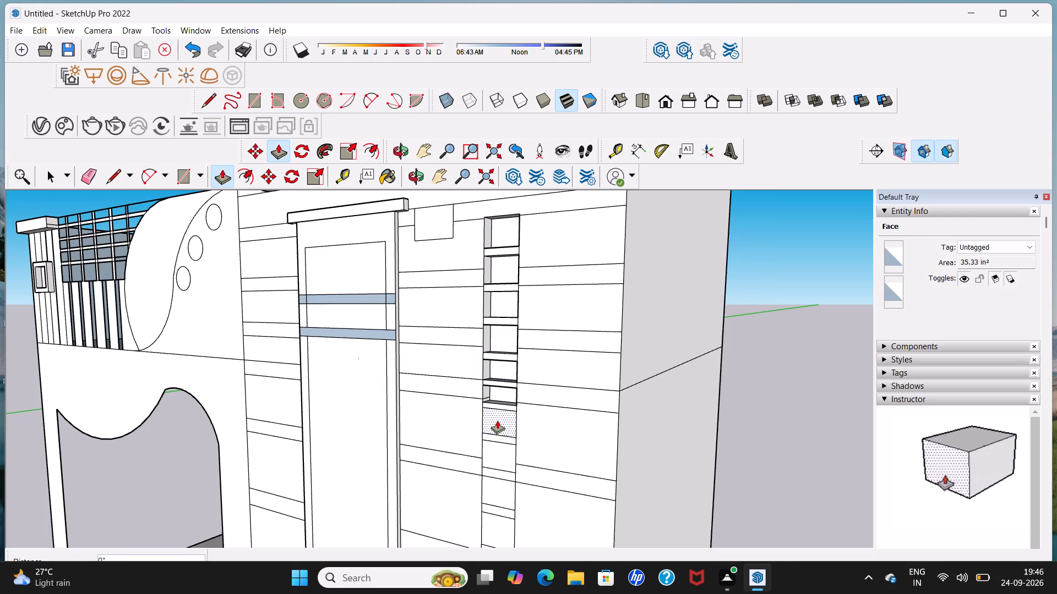
{"action": "left_click", "coordinate": [507, 371]}
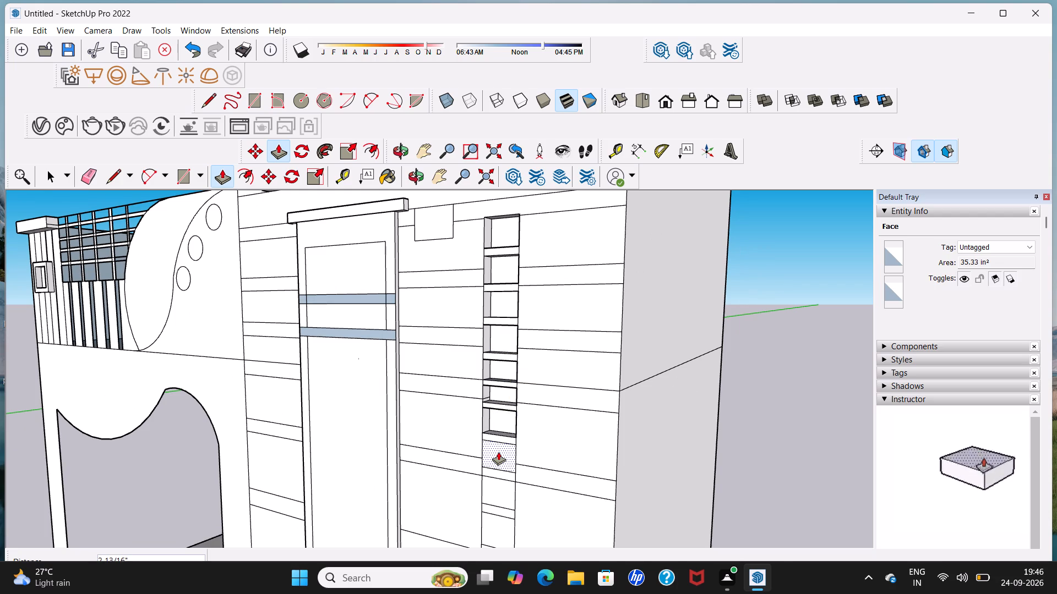
{"action": "left_click", "coordinate": [498, 452]}
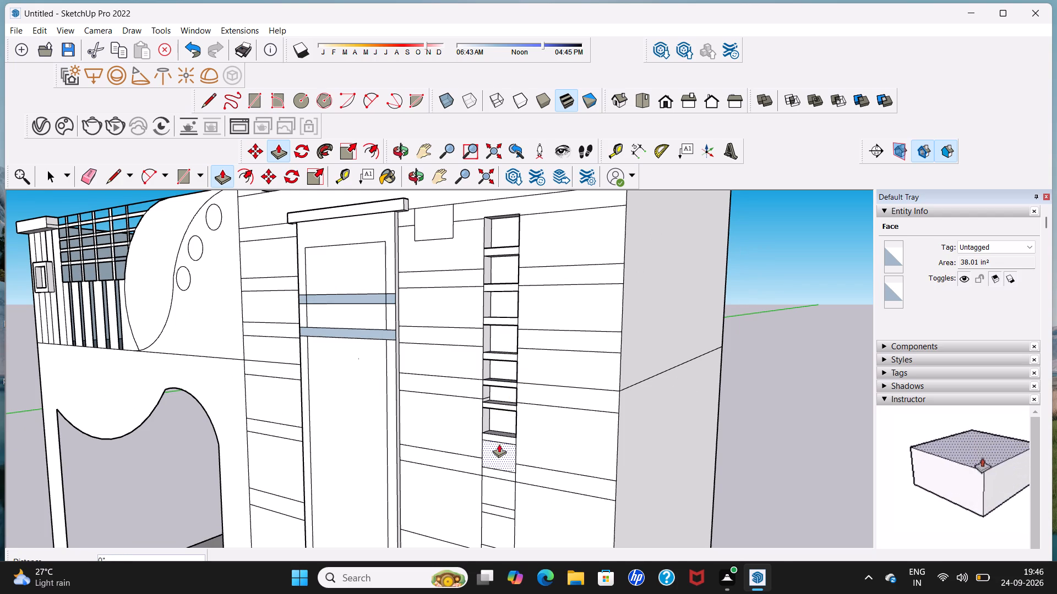
{"action": "left_click", "coordinate": [506, 420]}
Push the two lowest cells of the strip inward 2 13/16" to match the depth of the niches above.
{"action": "scroll", "coordinate": [515, 415], "scroll_direction": "down", "scroll_amount": 3}
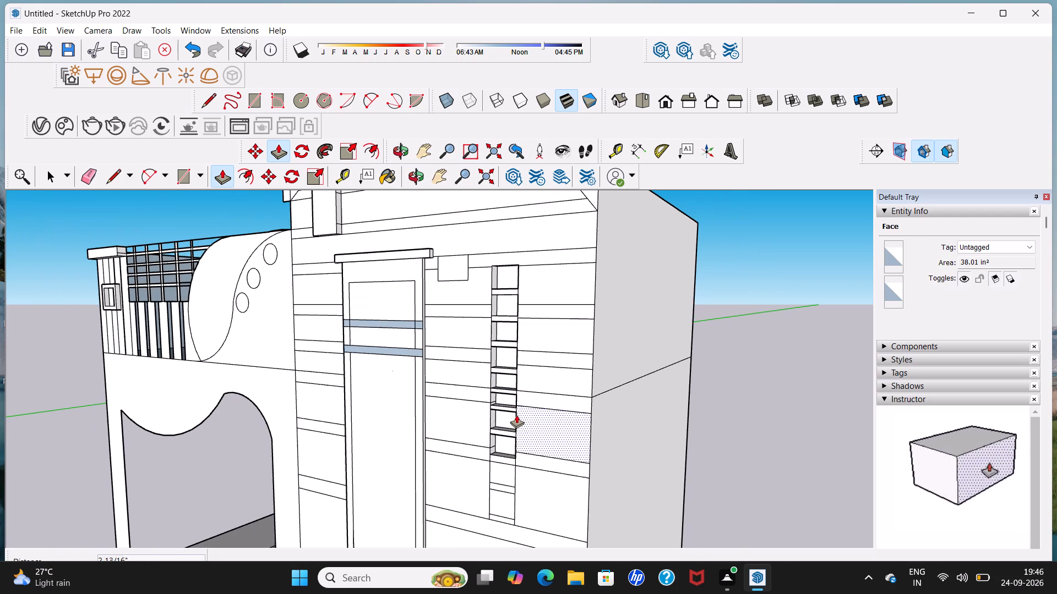
{"action": "middle_click_drag", "start_coordinate": [521, 411], "coordinate": [571, 300], "text": "shift"}
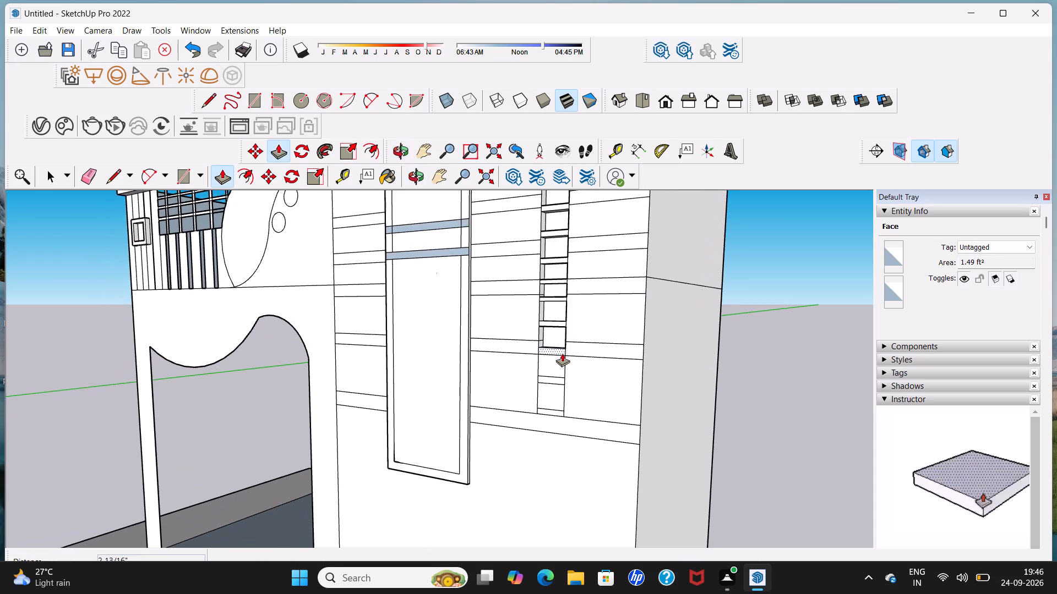
{"action": "scroll", "coordinate": [560, 358], "scroll_direction": "up", "scroll_amount": 4}
{"action": "left_click", "coordinate": [557, 363]}
{"action": "left_click", "coordinate": [555, 318]}
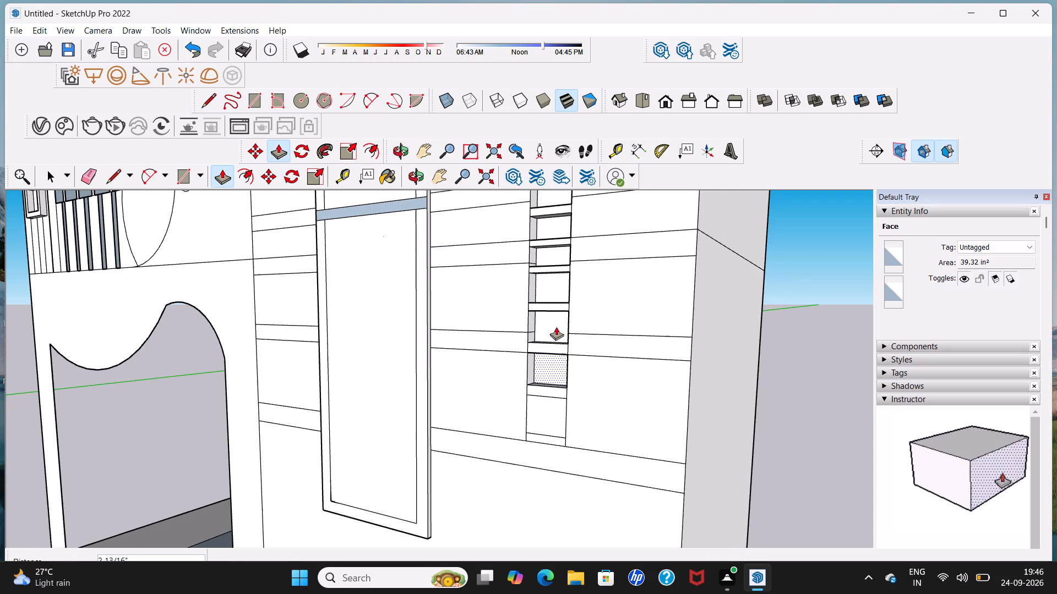
{"action": "left_click", "coordinate": [557, 412]}
{"action": "left_click", "coordinate": [555, 366]}
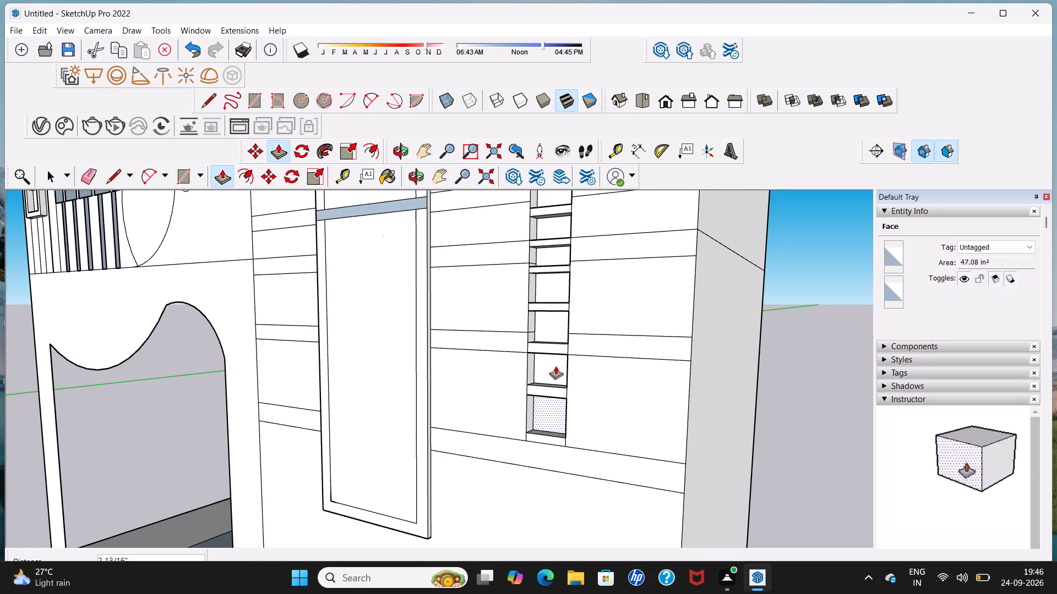
{"action": "scroll", "coordinate": [555, 366], "scroll_direction": "down", "scroll_amount": 14}
{"action": "middle_click_drag", "start_coordinate": [563, 369], "coordinate": [622, 372]}
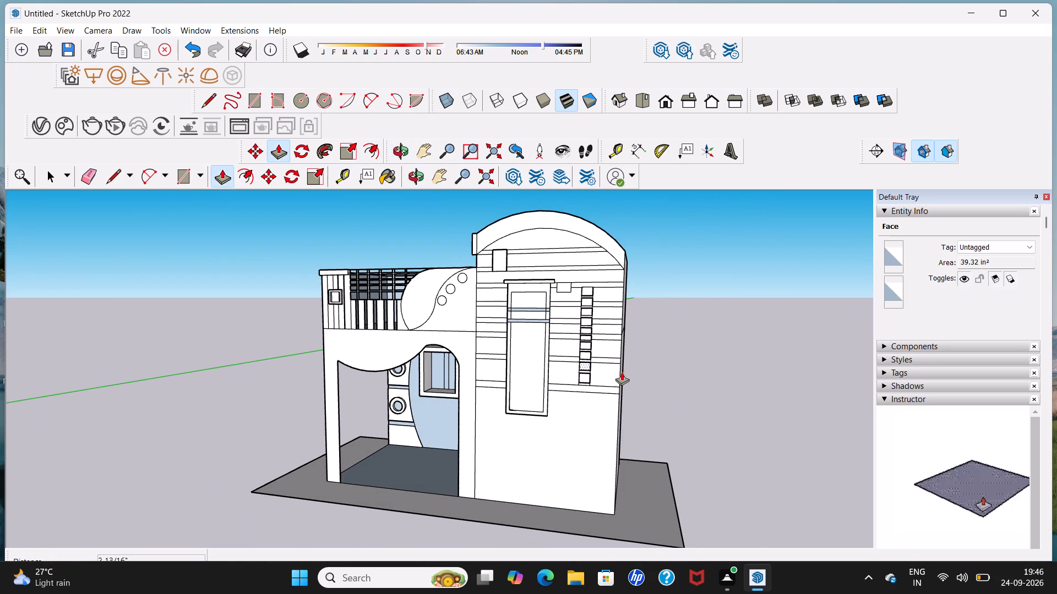
{"action": "key", "text": "space"}
Examine the front facade with its niche column and the whole house from several angles and distances.
{"action": "scroll", "coordinate": [547, 330], "scroll_direction": "down", "scroll_amount": 4}
{"action": "middle_click_drag", "start_coordinate": [555, 343], "coordinate": [582, 296]}
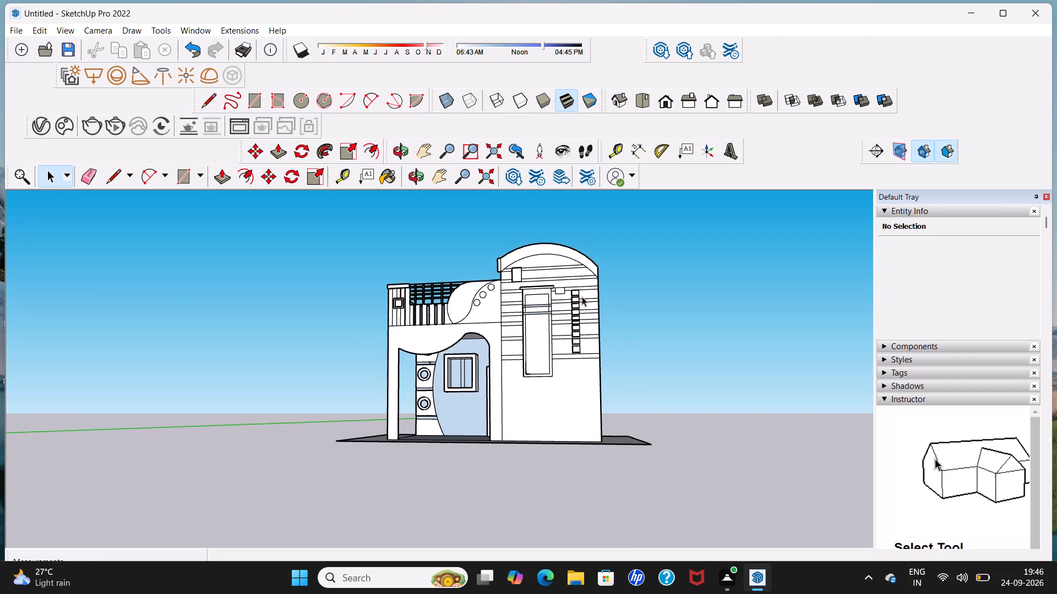
{"action": "scroll", "coordinate": [582, 296], "scroll_direction": "up", "scroll_amount": 4}
{"action": "scroll", "coordinate": [582, 296], "scroll_direction": "down", "scroll_amount": 5}
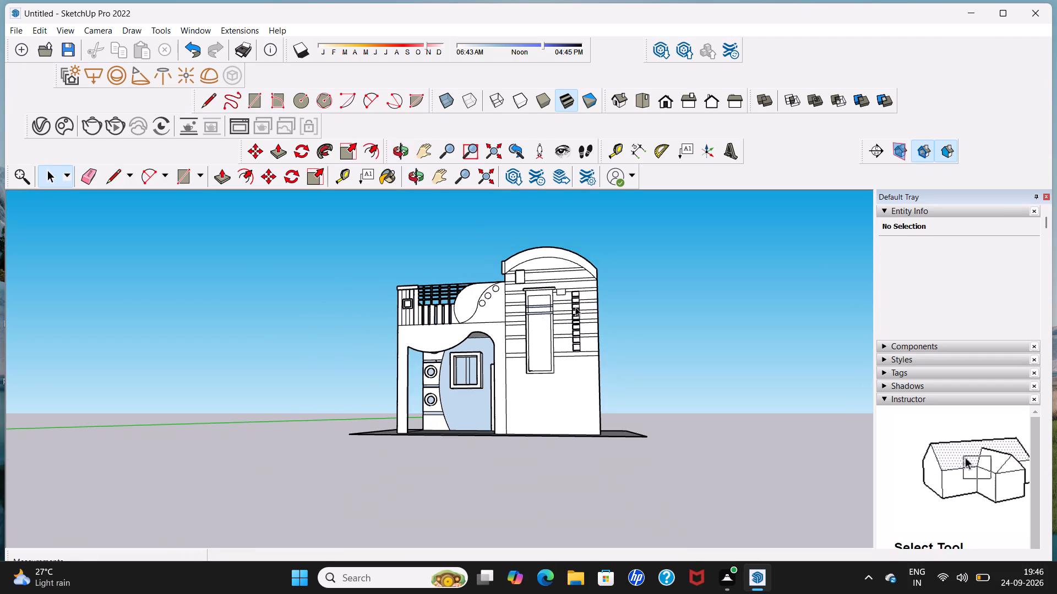
{"action": "middle_click_drag", "start_coordinate": [575, 307], "coordinate": [493, 285]}
{"action": "scroll", "coordinate": [493, 285], "scroll_direction": "down", "scroll_amount": 4}
{"action": "middle_click_drag", "start_coordinate": [499, 300], "coordinate": [505, 311]}
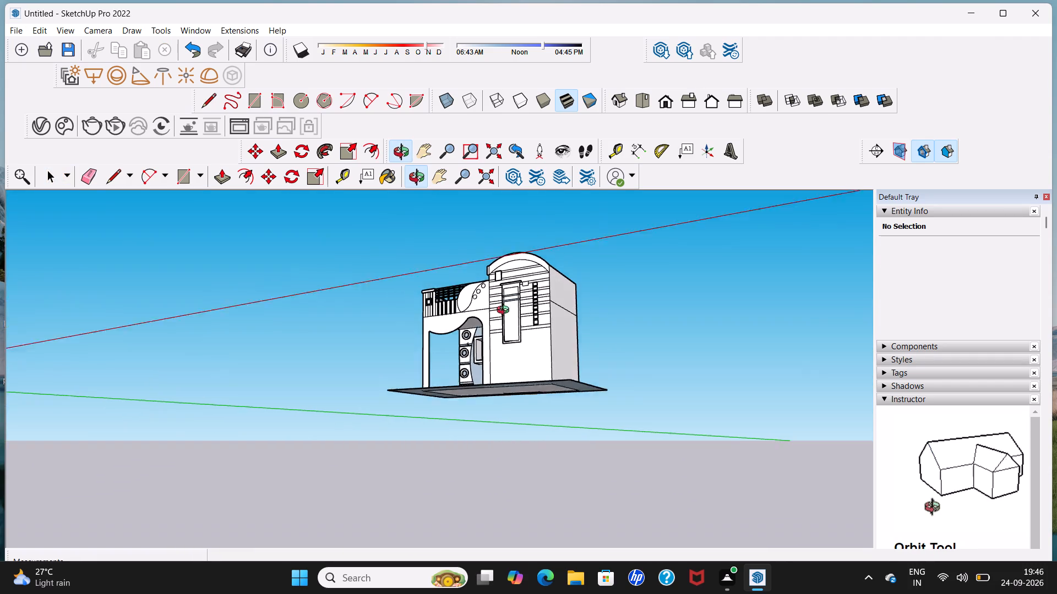
{"action": "middle_click_drag", "start_coordinate": [505, 311], "coordinate": [564, 355]}
{"action": "scroll", "coordinate": [533, 328], "scroll_direction": "down", "scroll_amount": 1}
{"action": "middle_click_drag", "start_coordinate": [533, 328], "coordinate": [553, 397]}
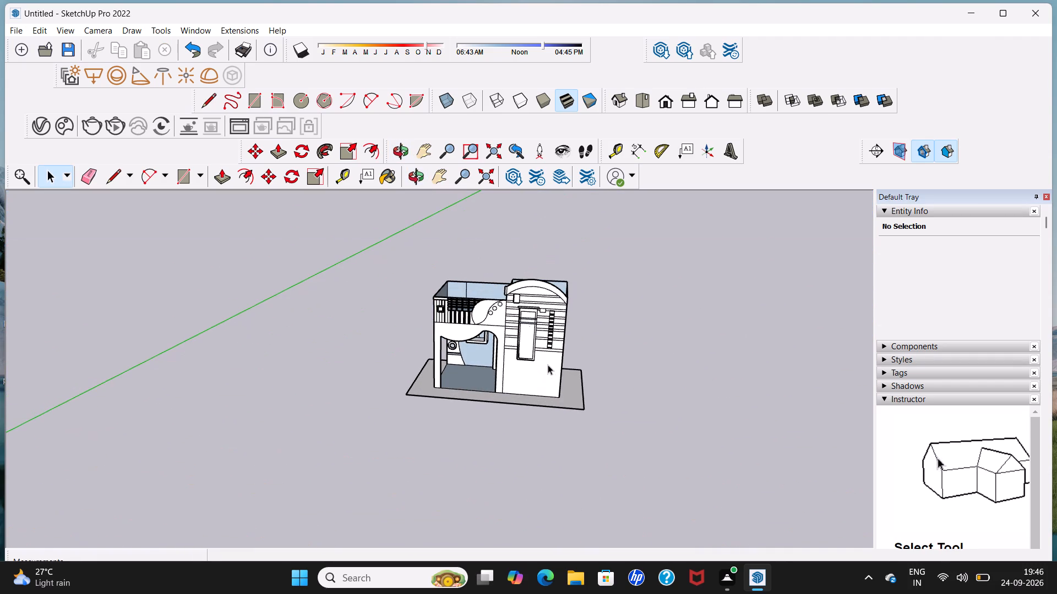
{"action": "middle_click_drag", "start_coordinate": [548, 360], "coordinate": [548, 408], "text": "shift"}
{"action": "middle_click_drag", "start_coordinate": [554, 387], "coordinate": [563, 344]}
{"action": "scroll", "coordinate": [562, 348], "scroll_direction": "up", "scroll_amount": 1}
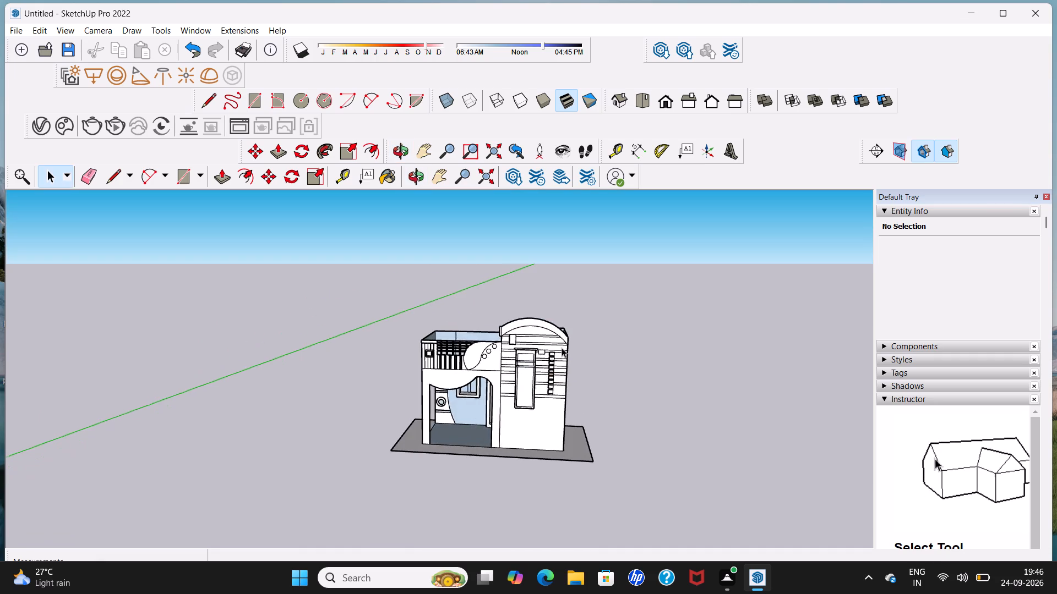
{"action": "scroll", "coordinate": [562, 348], "scroll_direction": "up", "scroll_amount": 3}
{"action": "middle_click_drag", "start_coordinate": [551, 365], "coordinate": [590, 366]}
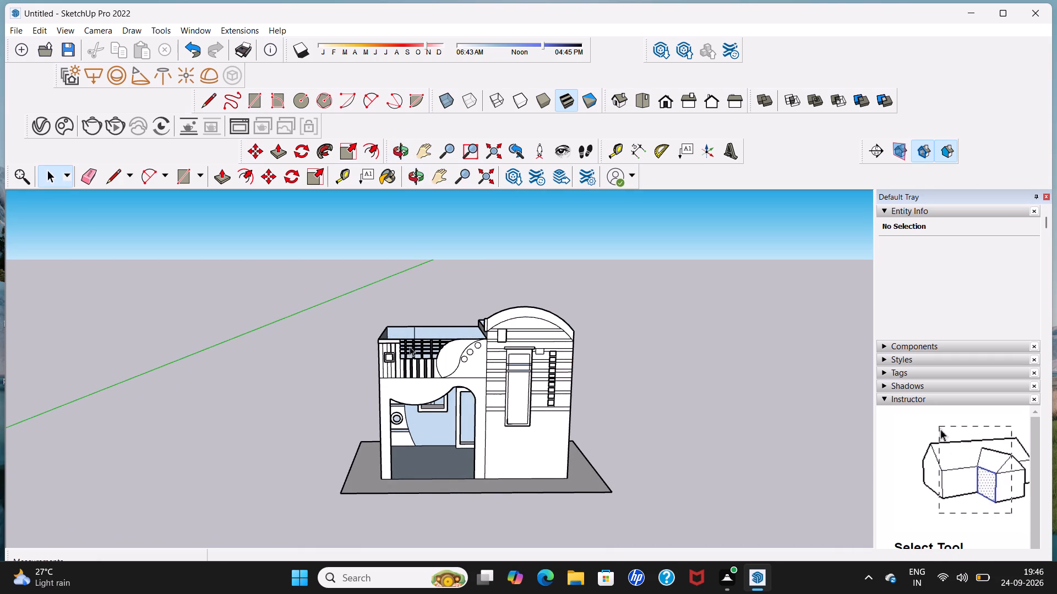
{"action": "middle_click_drag", "start_coordinate": [410, 346], "coordinate": [318, 358]}
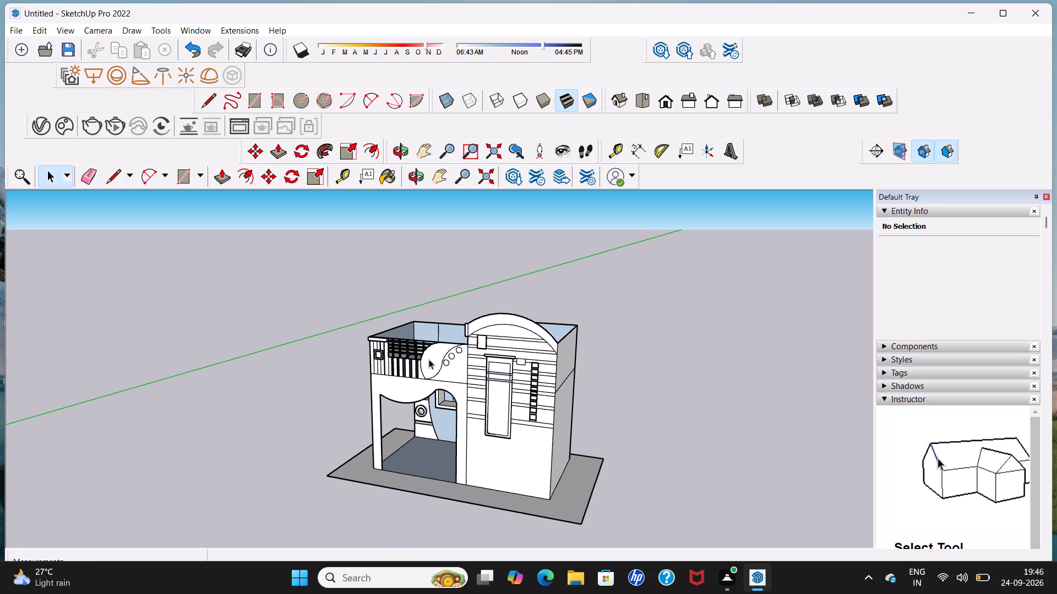
{"action": "middle_click_drag", "start_coordinate": [504, 359], "coordinate": [427, 378]}
{"action": "scroll", "coordinate": [423, 372], "scroll_direction": "down", "scroll_amount": 3}
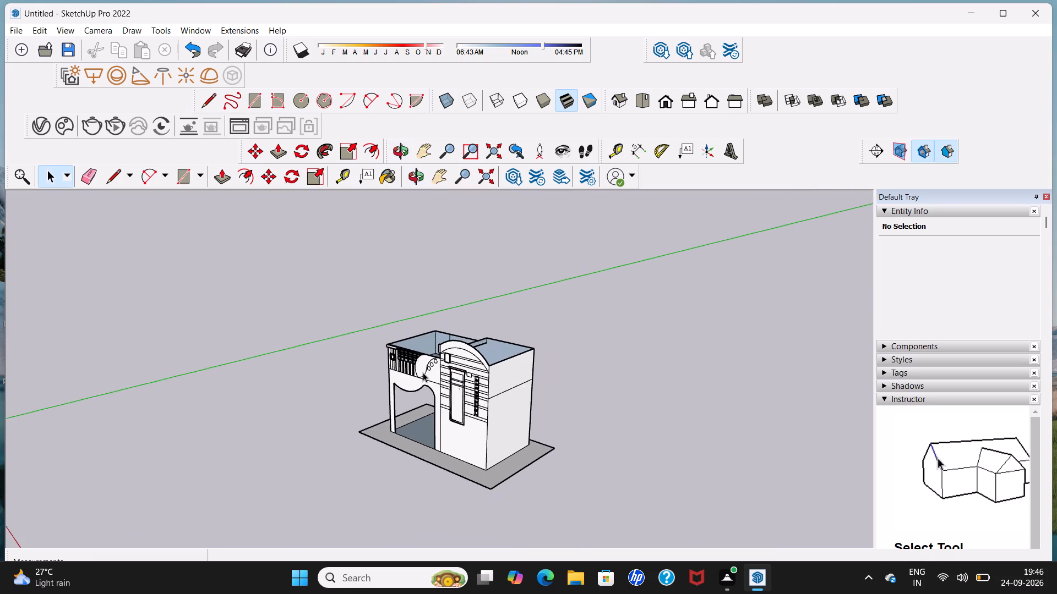
{"action": "scroll", "coordinate": [423, 372], "scroll_direction": "down", "scroll_amount": 8}
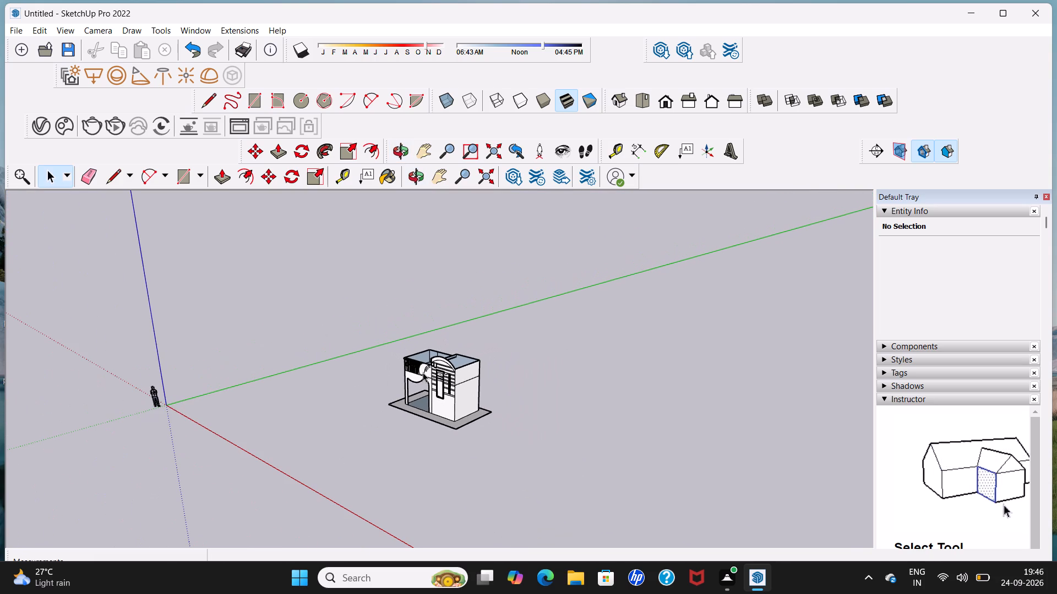
{"action": "scroll", "coordinate": [423, 372], "scroll_direction": "down", "scroll_amount": 8}
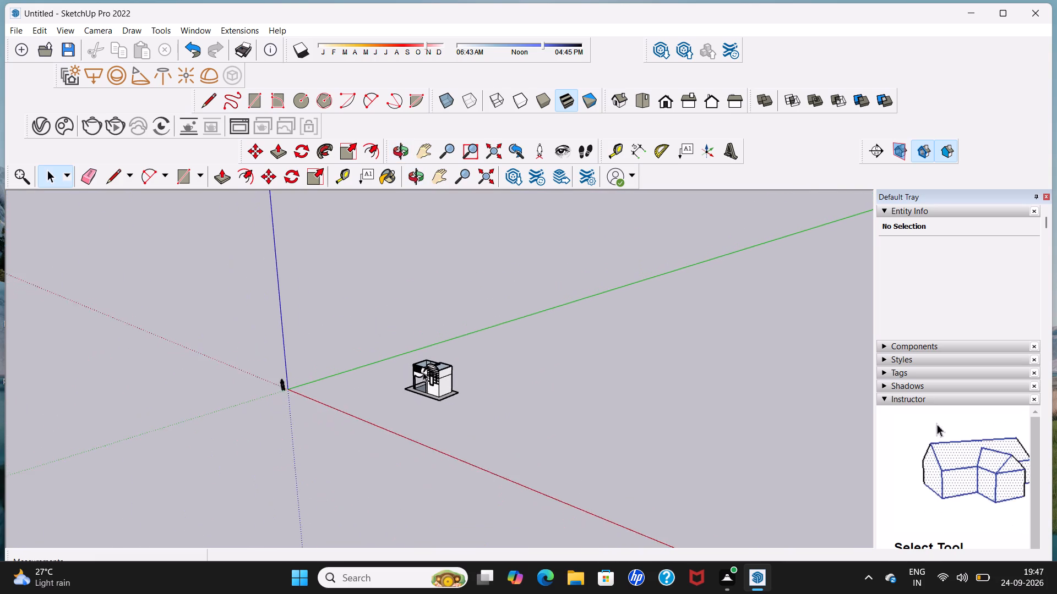
{"action": "scroll", "coordinate": [423, 372], "scroll_direction": "down", "scroll_amount": 2}
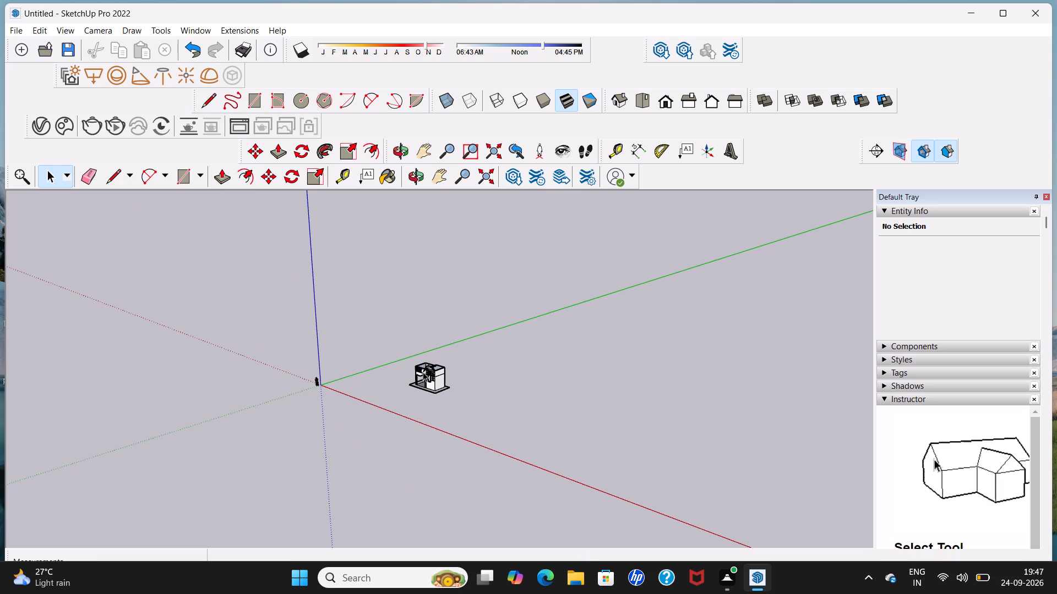
{"action": "middle_click_drag", "start_coordinate": [423, 372], "coordinate": [398, 377]}
{"action": "scroll", "coordinate": [406, 375], "scroll_direction": "up", "scroll_amount": 4}
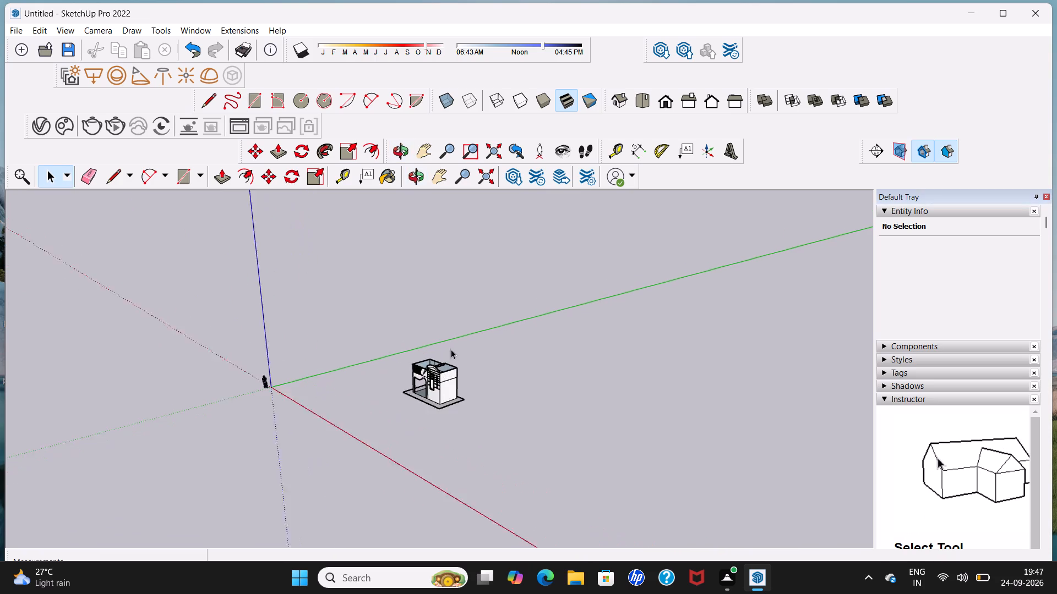
{"action": "scroll", "coordinate": [451, 349], "scroll_direction": "up", "scroll_amount": 17}
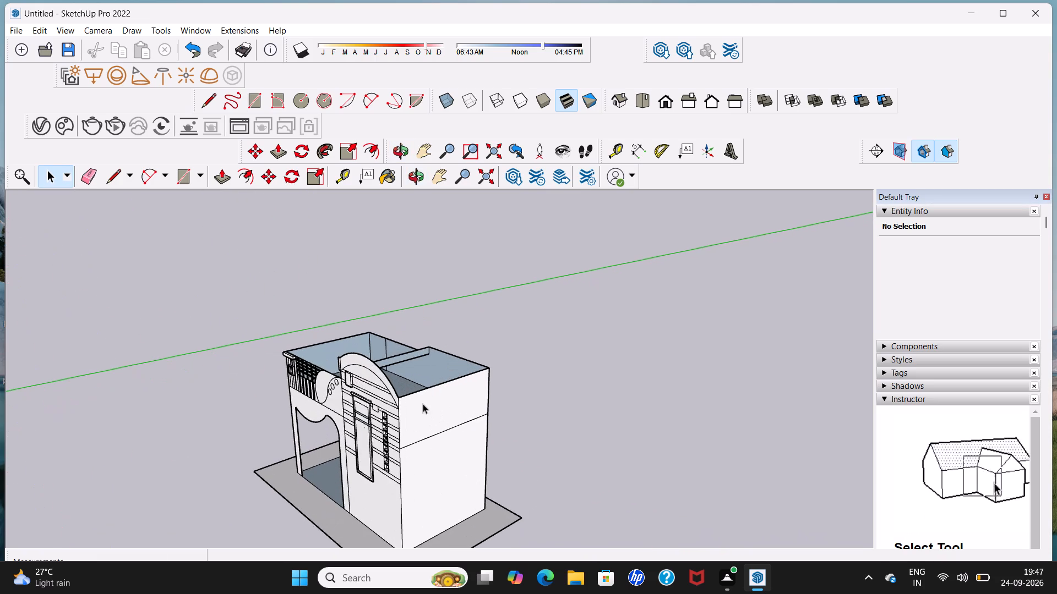
{"action": "middle_click_drag", "start_coordinate": [404, 406], "coordinate": [614, 366]}
{"action": "middle_click_drag", "start_coordinate": [453, 405], "coordinate": [450, 402]}
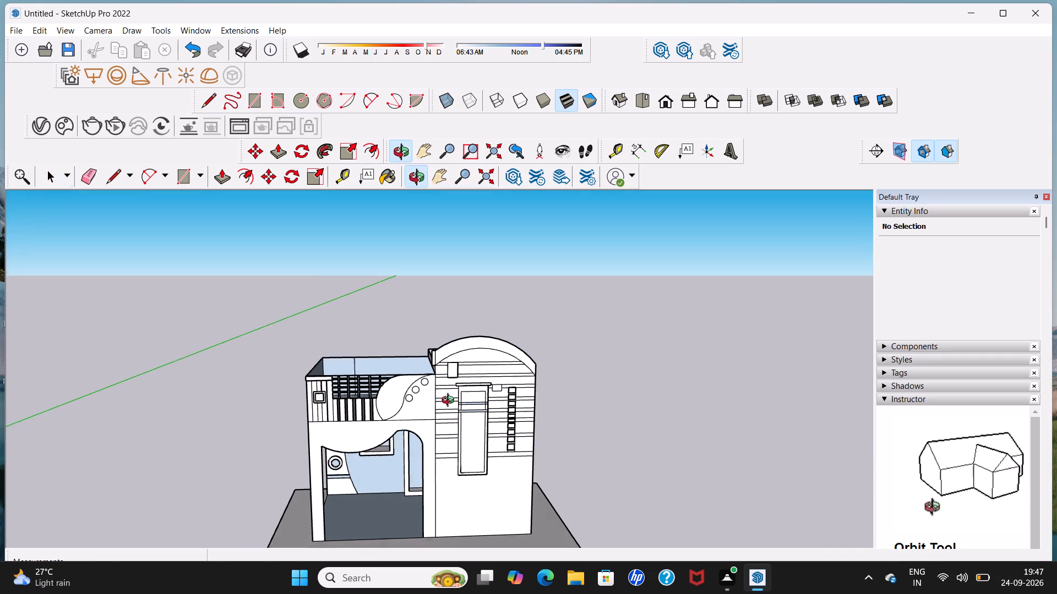
{"action": "middle_click_drag", "start_coordinate": [450, 402], "coordinate": [442, 375]}
{"action": "scroll", "coordinate": [440, 375], "scroll_direction": "down", "scroll_amount": 5}
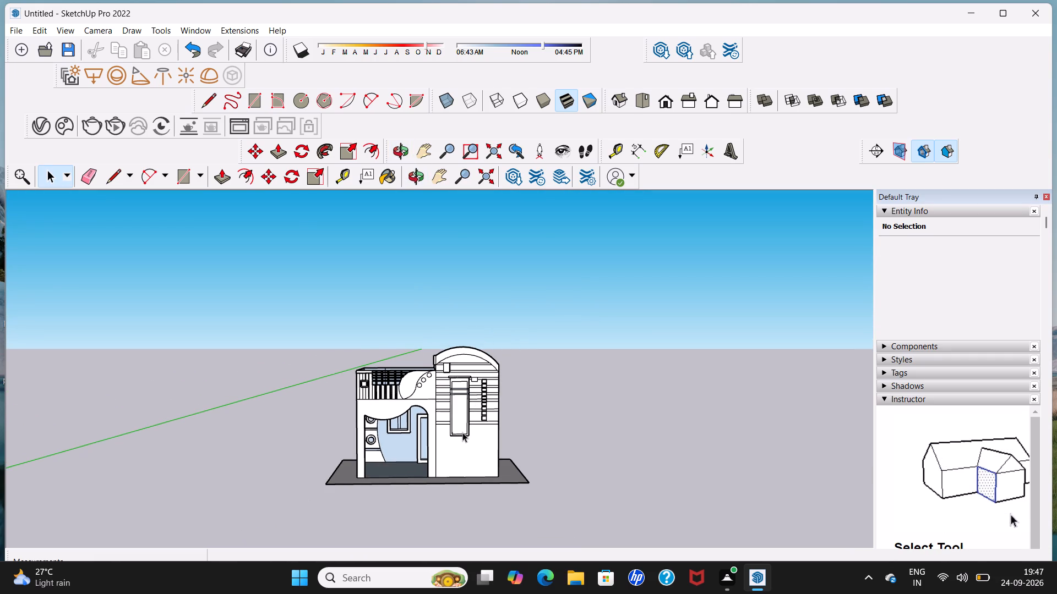
Draw a horizontal line about 10' long across the open porch side, just below the upper wall, from the rear edge to the front pillar.
{"action": "middle_click_drag", "start_coordinate": [365, 436], "coordinate": [609, 405]}
{"action": "middle_click_drag", "start_coordinate": [439, 411], "coordinate": [304, 425]}
{"action": "middle_click_drag", "start_coordinate": [420, 409], "coordinate": [572, 427]}
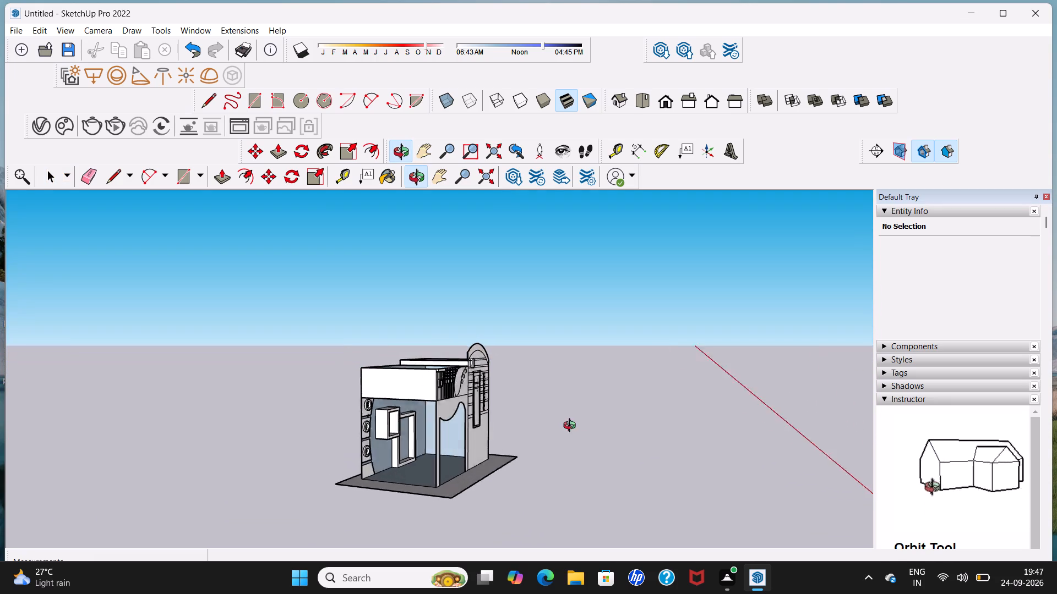
{"action": "middle_click_drag", "start_coordinate": [572, 427], "coordinate": [589, 425]}
{"action": "middle_click_drag", "start_coordinate": [324, 434], "coordinate": [451, 421]}
{"action": "scroll", "coordinate": [454, 417], "scroll_direction": "up", "scroll_amount": 3}
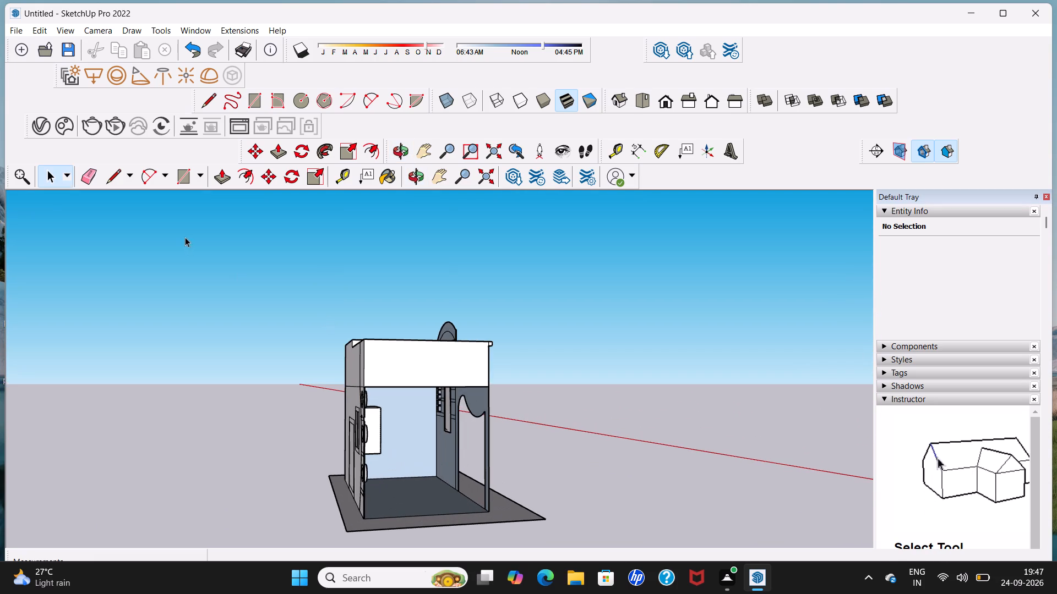
{"action": "left_click", "coordinate": [208, 108]}
{"action": "middle_click_drag", "start_coordinate": [482, 368], "coordinate": [483, 369]}
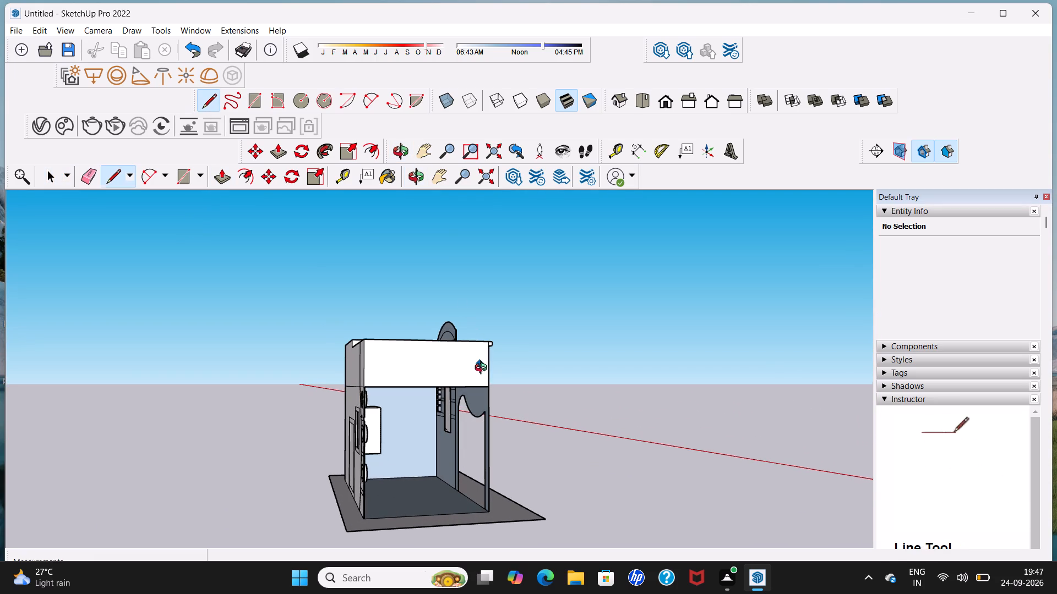
{"action": "middle_click_drag", "start_coordinate": [483, 369], "coordinate": [338, 375]}
{"action": "scroll", "coordinate": [338, 375], "scroll_direction": "up", "scroll_amount": 3}
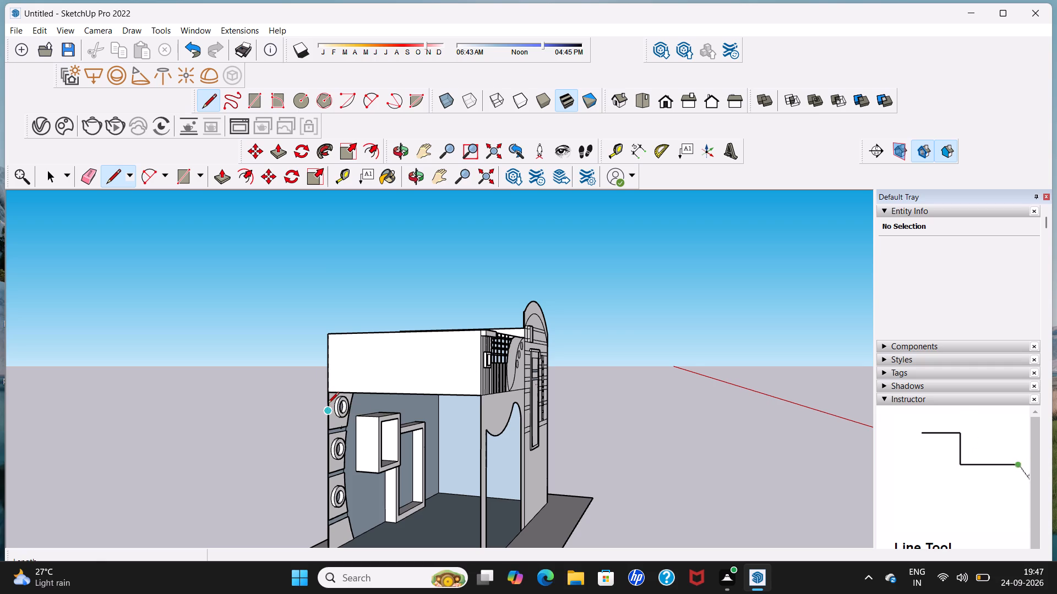
{"action": "scroll", "coordinate": [328, 404], "scroll_direction": "up", "scroll_amount": 5}
{"action": "middle_click_drag", "start_coordinate": [328, 415], "coordinate": [326, 418]}
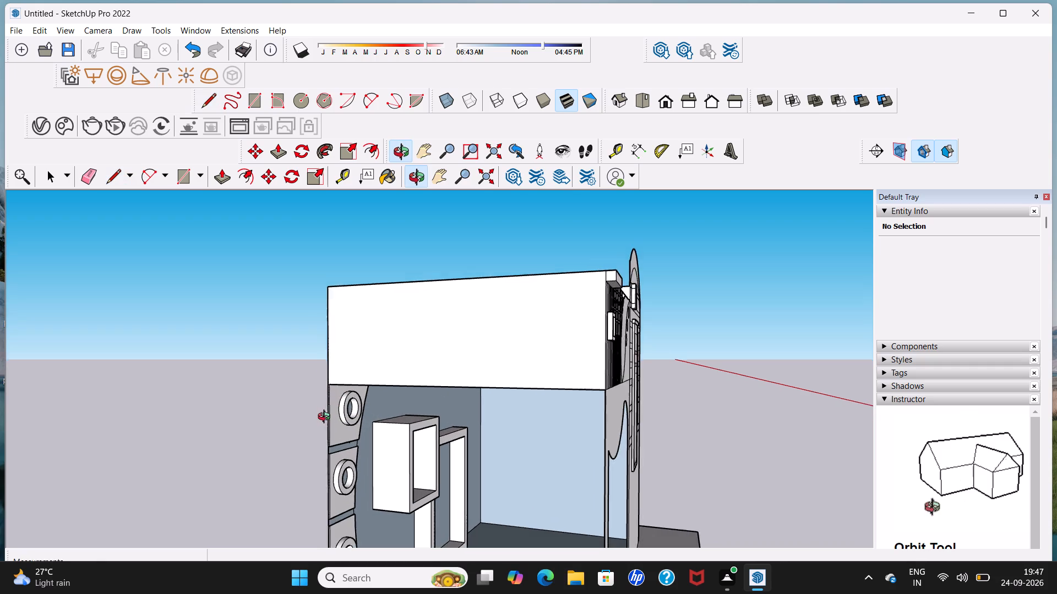
{"action": "middle_click_drag", "start_coordinate": [326, 418], "coordinate": [295, 422]}
{"action": "scroll", "coordinate": [292, 422], "scroll_direction": "up", "scroll_amount": 4}
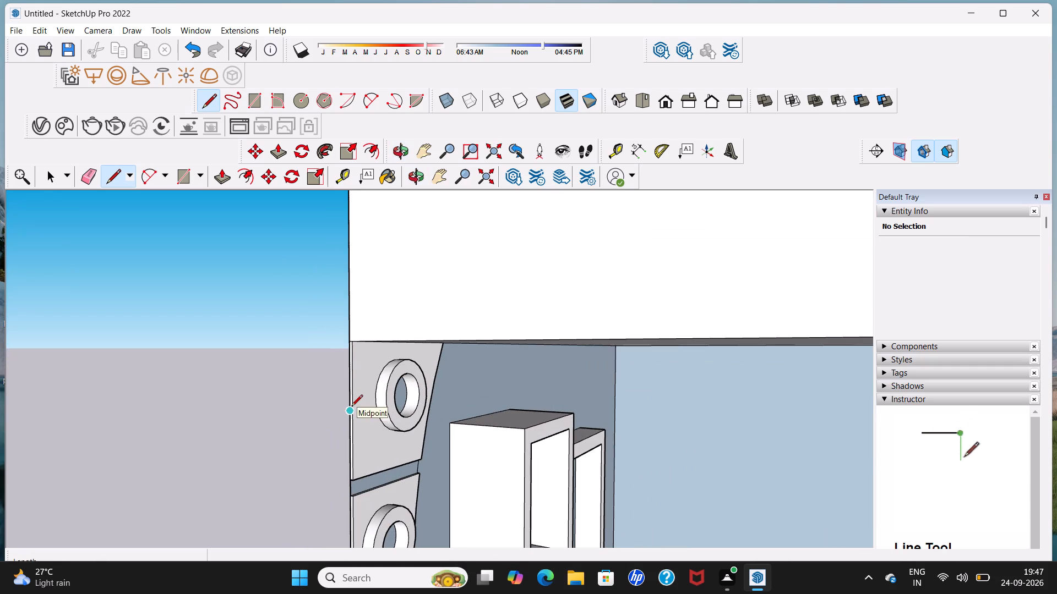
{"action": "middle_click_drag", "start_coordinate": [355, 407], "coordinate": [404, 393]}
{"action": "scroll", "coordinate": [396, 388], "scroll_direction": "up", "scroll_amount": 3}
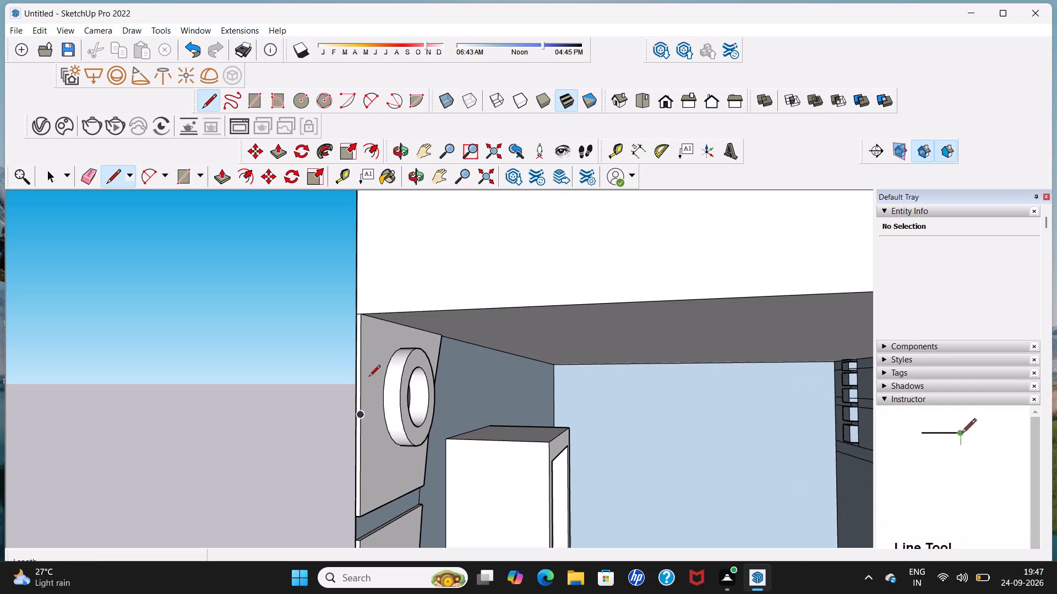
{"action": "middle_click_drag", "start_coordinate": [363, 380], "coordinate": [408, 381]}
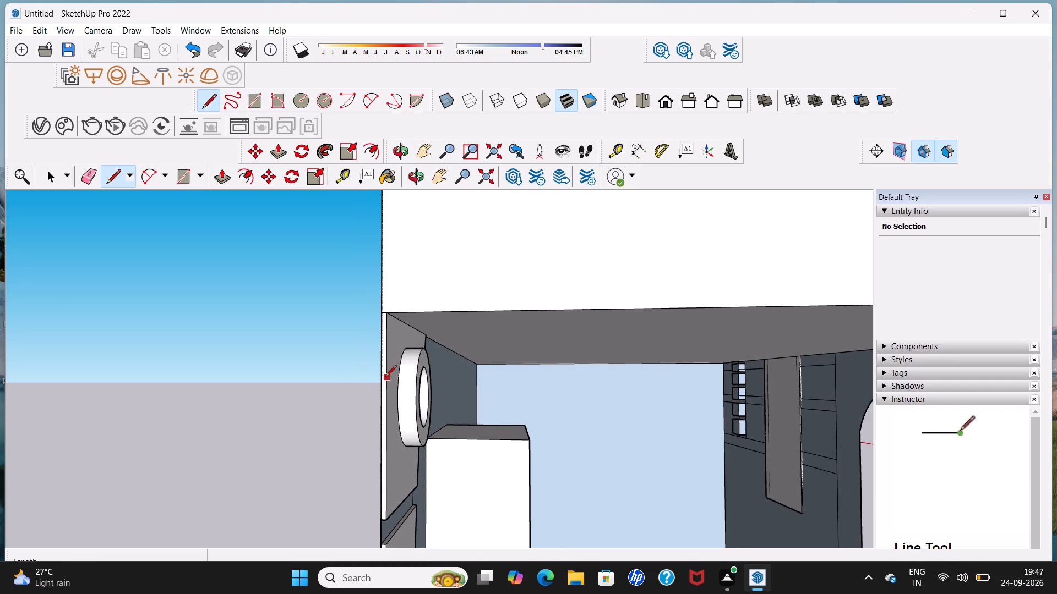
{"action": "scroll", "coordinate": [380, 379], "scroll_direction": "up", "scroll_amount": 3}
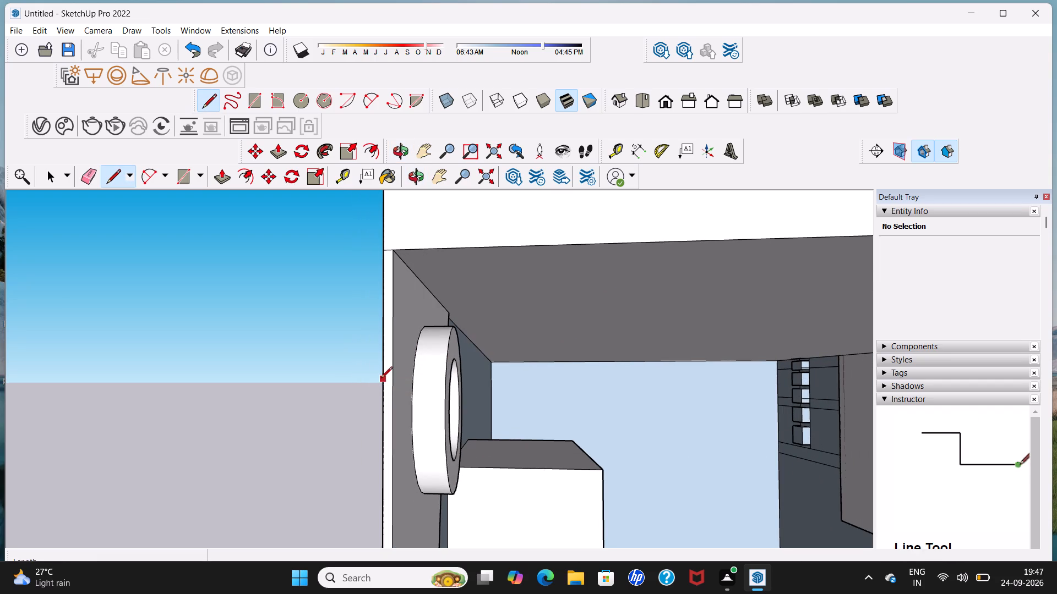
{"action": "left_click", "coordinate": [382, 379]}
{"action": "scroll", "coordinate": [472, 392], "scroll_direction": "down", "scroll_amount": 10}
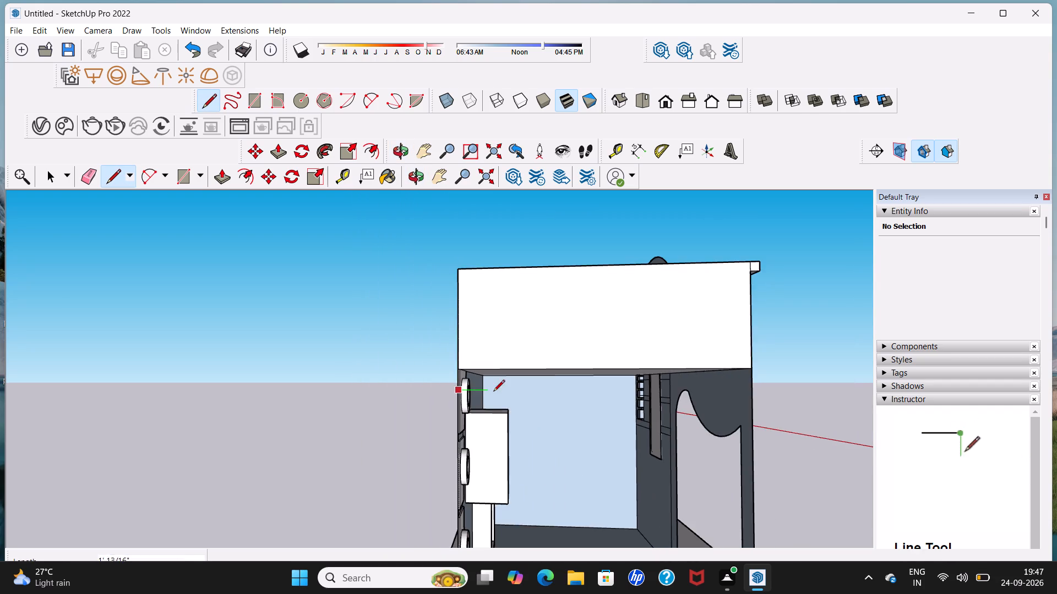
{"action": "scroll", "coordinate": [494, 392], "scroll_direction": "down", "scroll_amount": 8}
{"action": "middle_click_drag", "start_coordinate": [597, 409], "coordinate": [396, 402]}
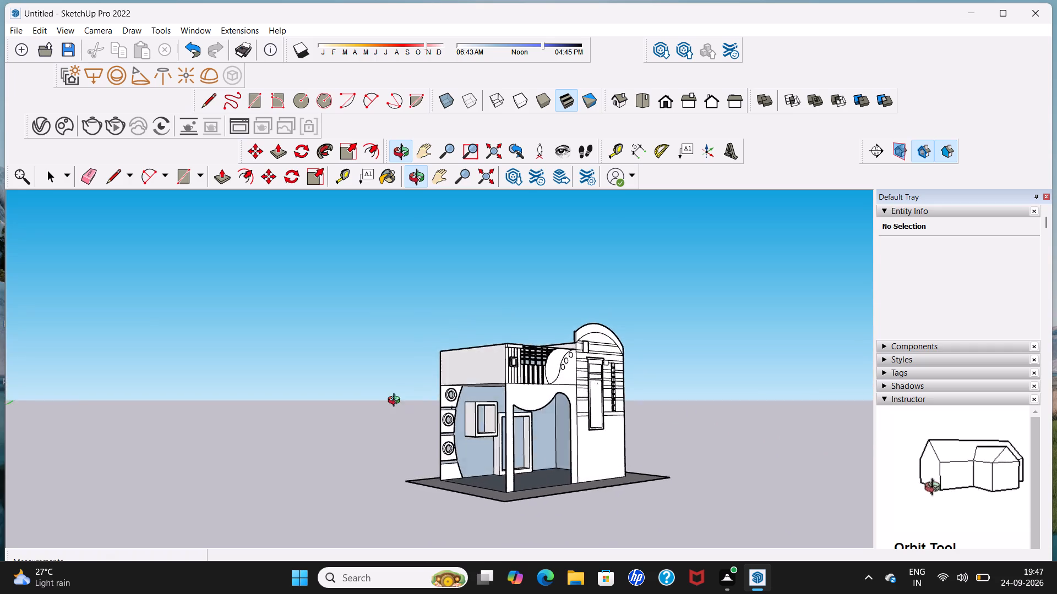
{"action": "middle_click_drag", "start_coordinate": [396, 402], "coordinate": [335, 404]}
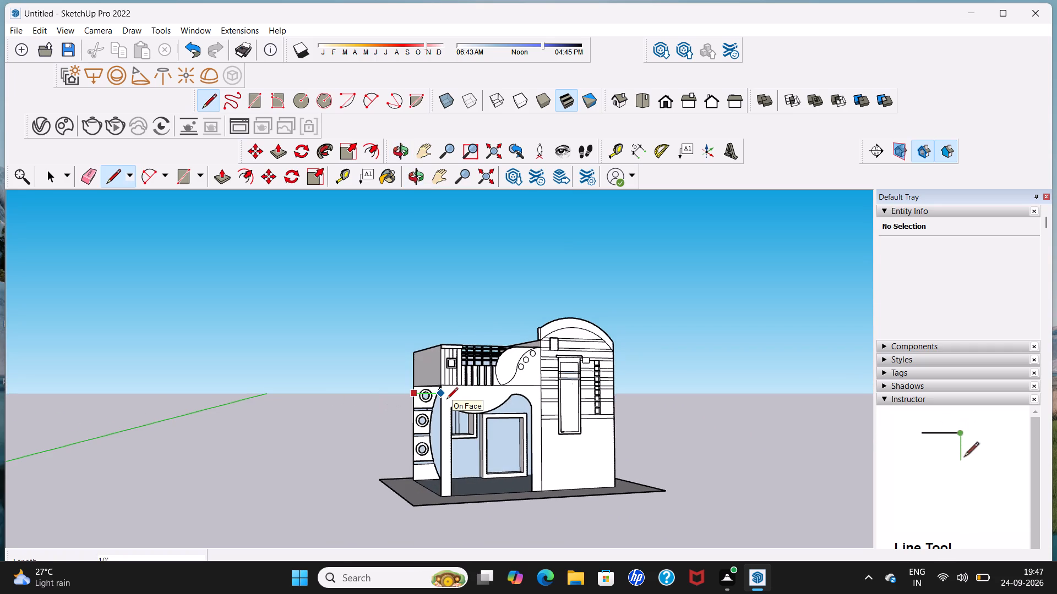
{"action": "left_click", "coordinate": [446, 400]}
{"action": "key", "text": "space"}
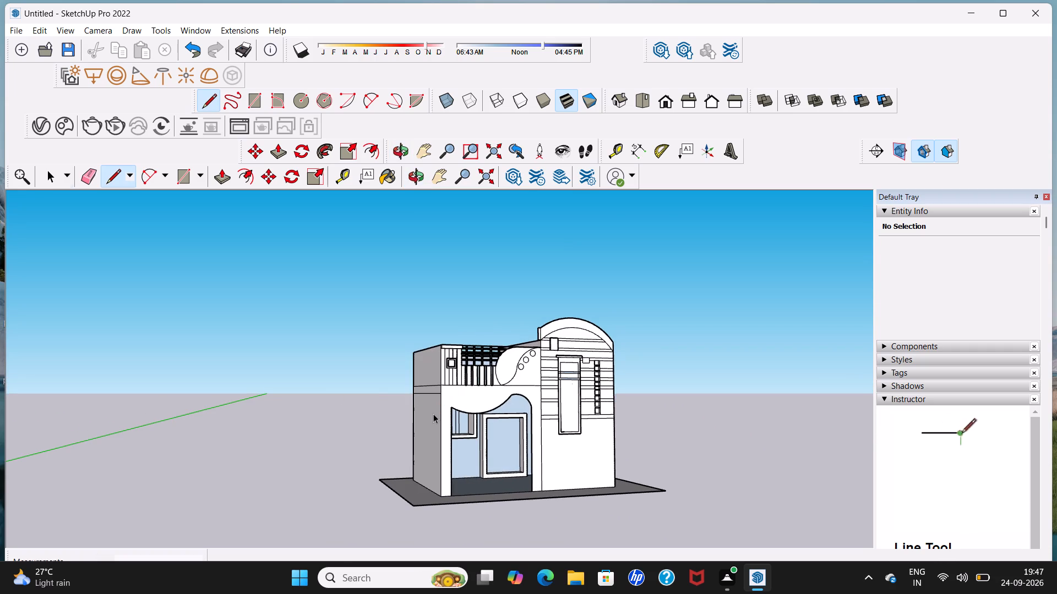
Delete the large face filling the open porch side below the new line.
{"action": "left_click", "coordinate": [433, 414]}
{"action": "key", "text": "Delete"}
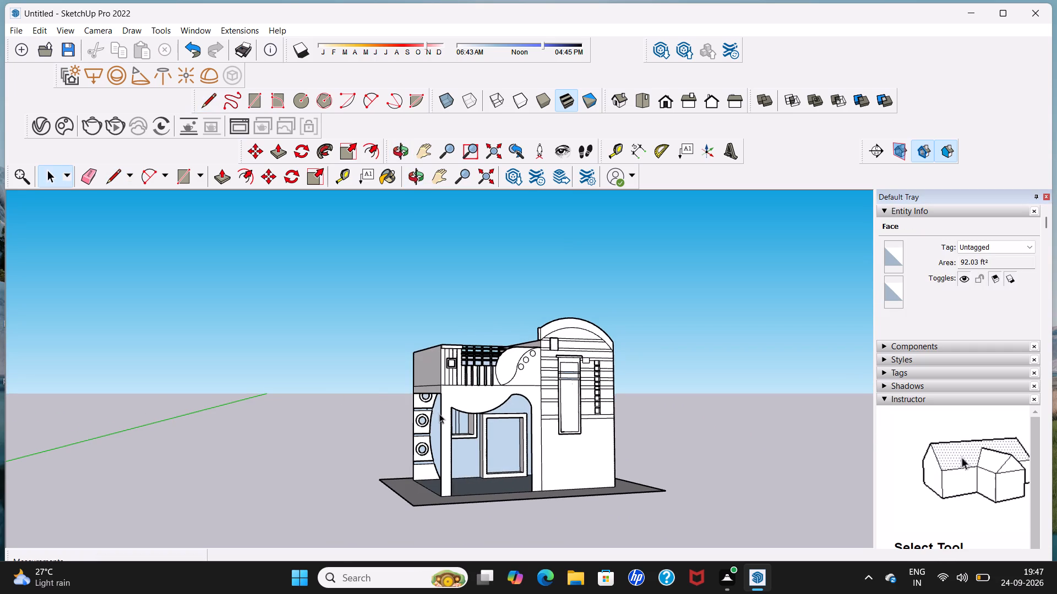
Delete the two edges of the lower horizontal band between the tall window's inner side frames.
{"action": "middle_click_drag", "start_coordinate": [441, 414], "coordinate": [362, 439]}
{"action": "middle_click_drag", "start_coordinate": [564, 425], "coordinate": [531, 401]}
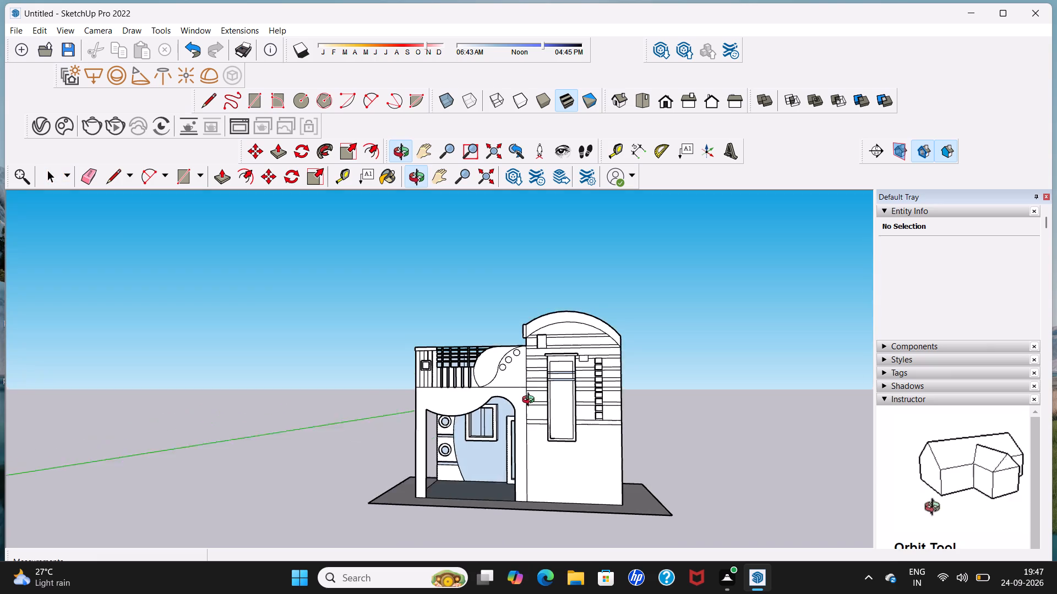
{"action": "middle_click_drag", "start_coordinate": [531, 401], "coordinate": [522, 392]}
{"action": "scroll", "coordinate": [522, 391], "scroll_direction": "down", "scroll_amount": 4}
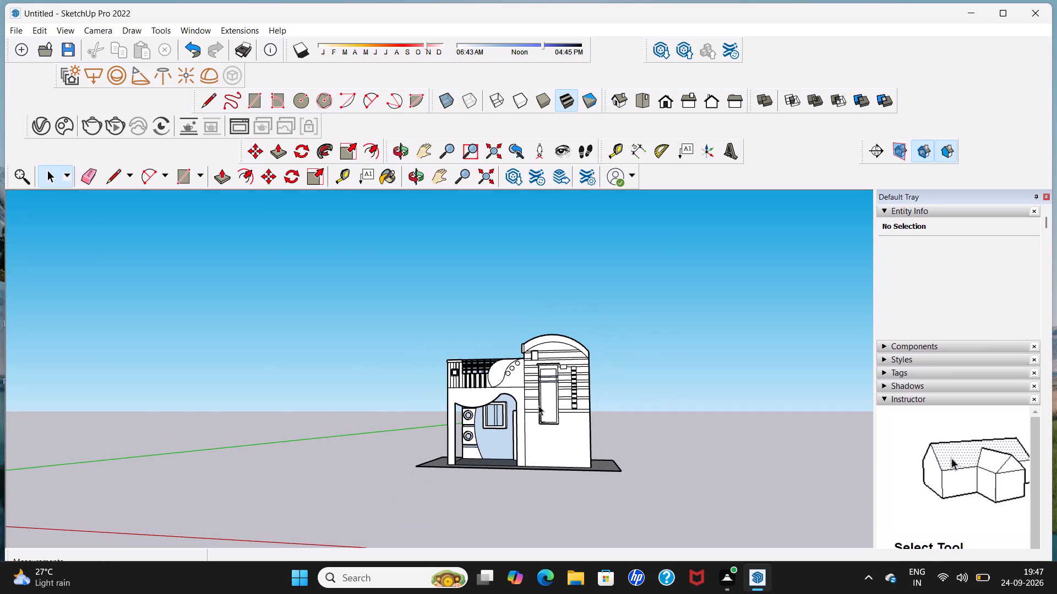
{"action": "scroll", "coordinate": [551, 383], "scroll_direction": "up", "scroll_amount": 10}
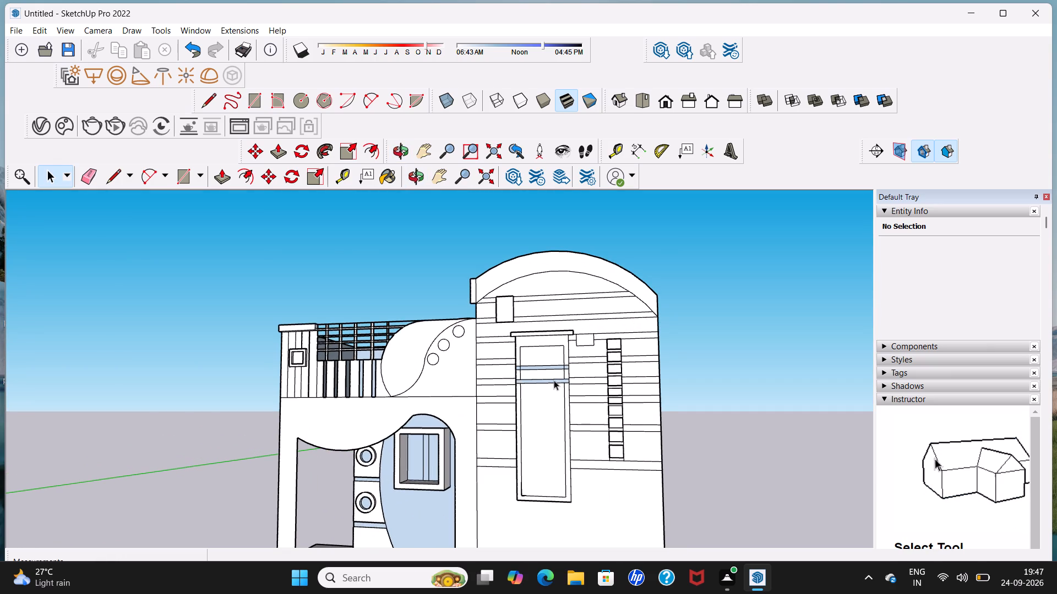
{"action": "scroll", "coordinate": [552, 381], "scroll_direction": "up", "scroll_amount": 5}
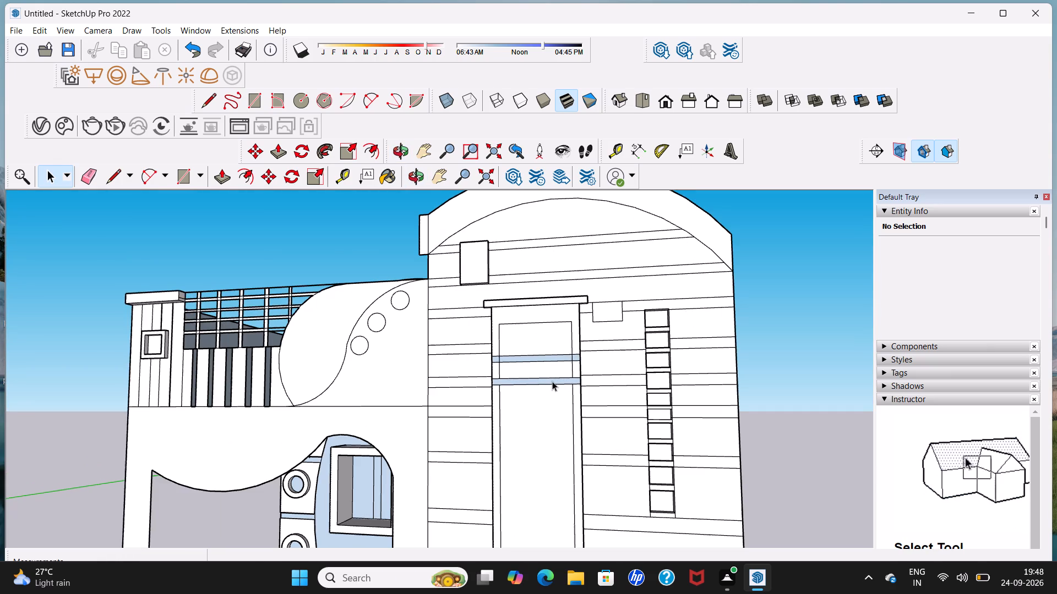
{"action": "left_click", "coordinate": [554, 378]}
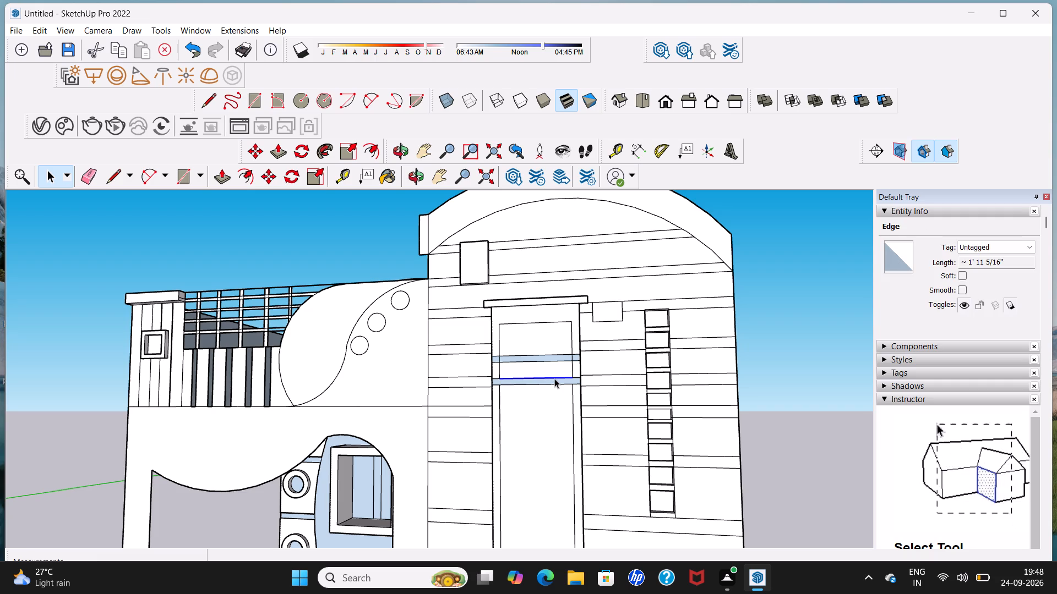
{"action": "key", "text": "Delete"}
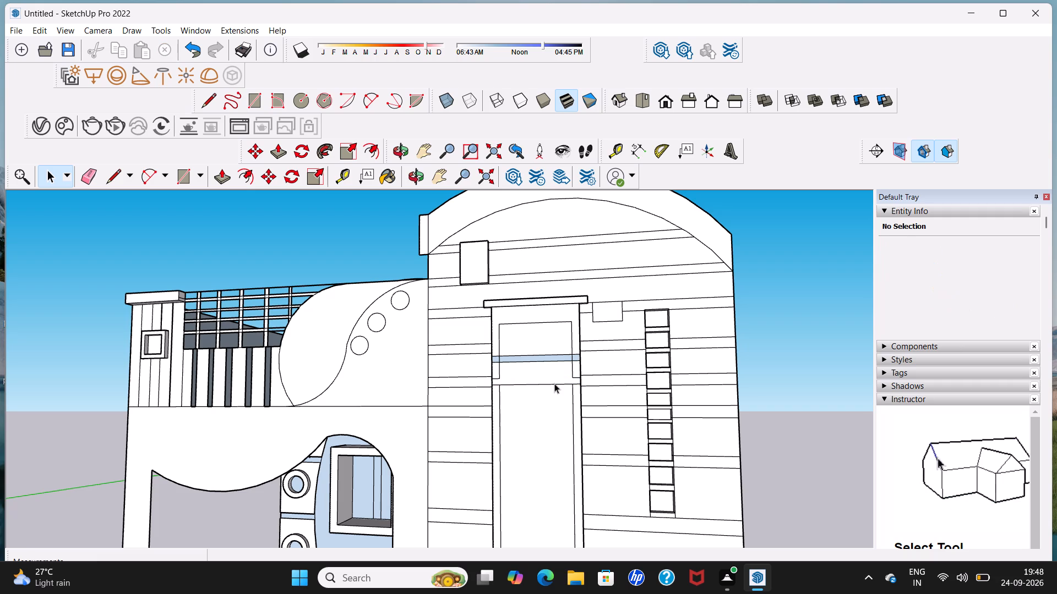
{"action": "left_click", "coordinate": [554, 383]}
{"action": "key", "text": "Delete"}
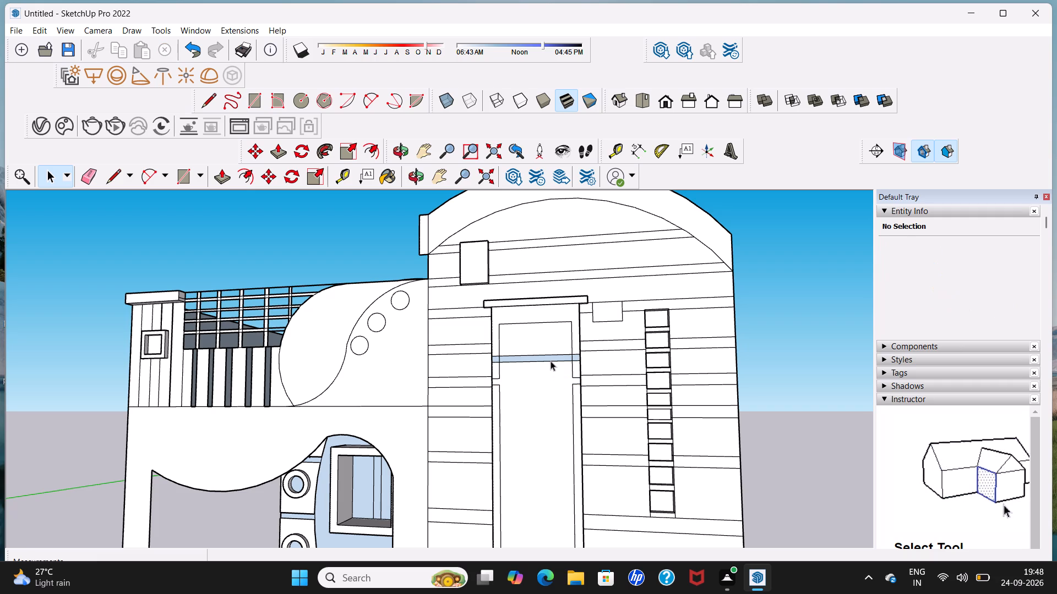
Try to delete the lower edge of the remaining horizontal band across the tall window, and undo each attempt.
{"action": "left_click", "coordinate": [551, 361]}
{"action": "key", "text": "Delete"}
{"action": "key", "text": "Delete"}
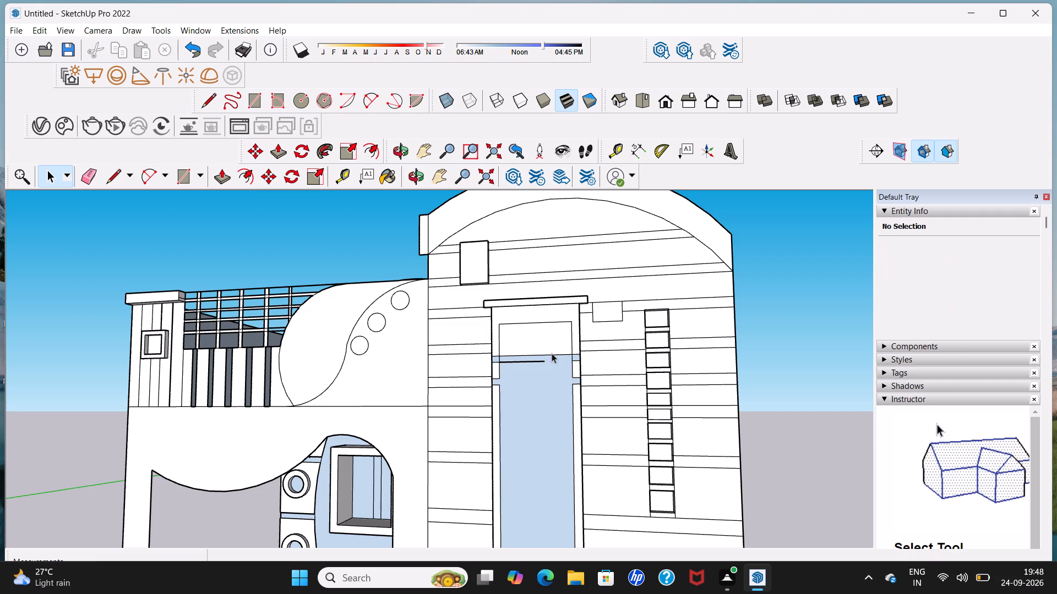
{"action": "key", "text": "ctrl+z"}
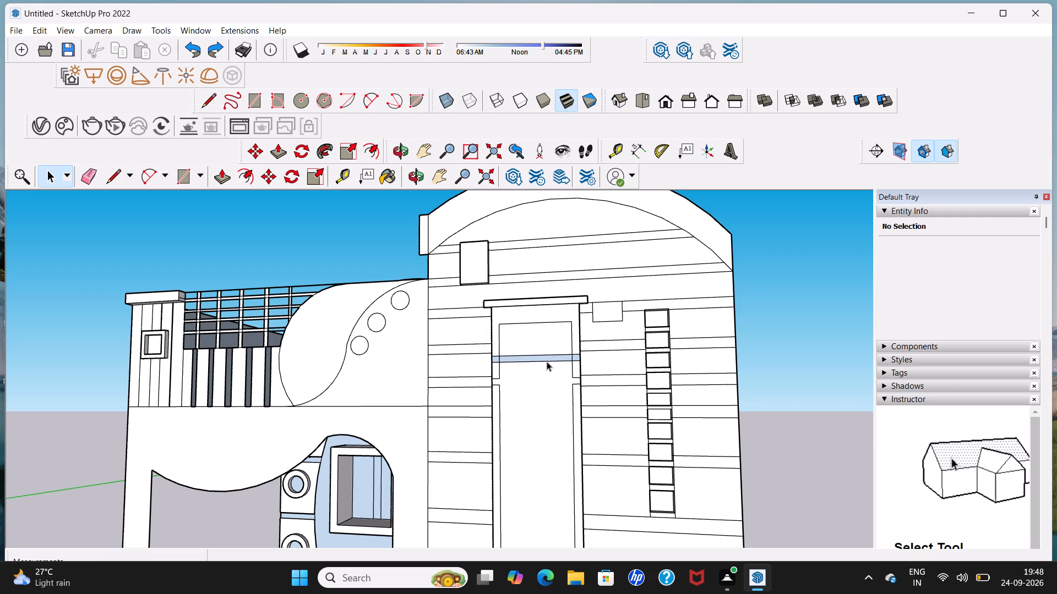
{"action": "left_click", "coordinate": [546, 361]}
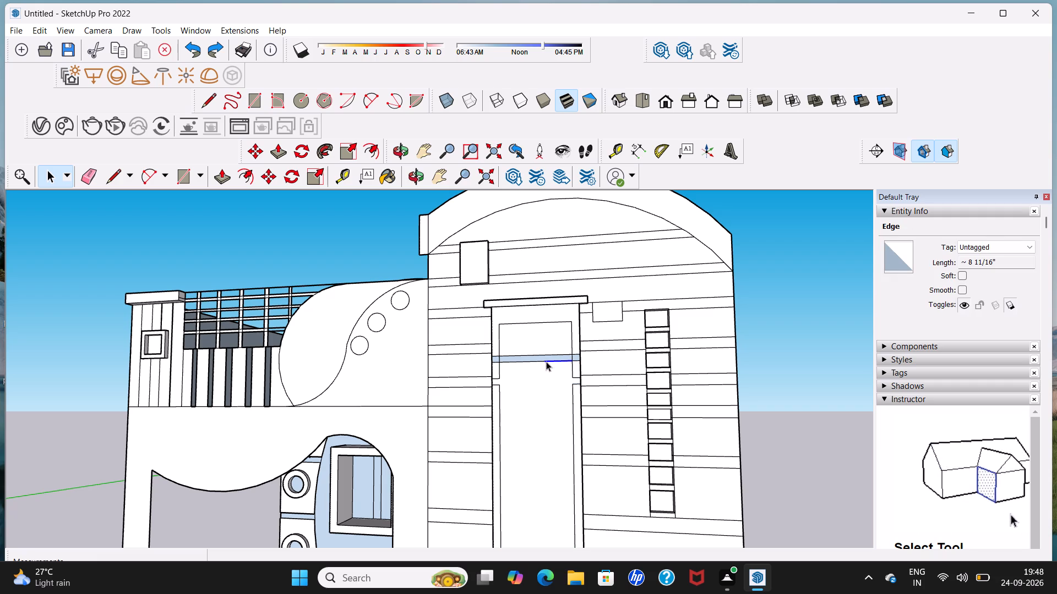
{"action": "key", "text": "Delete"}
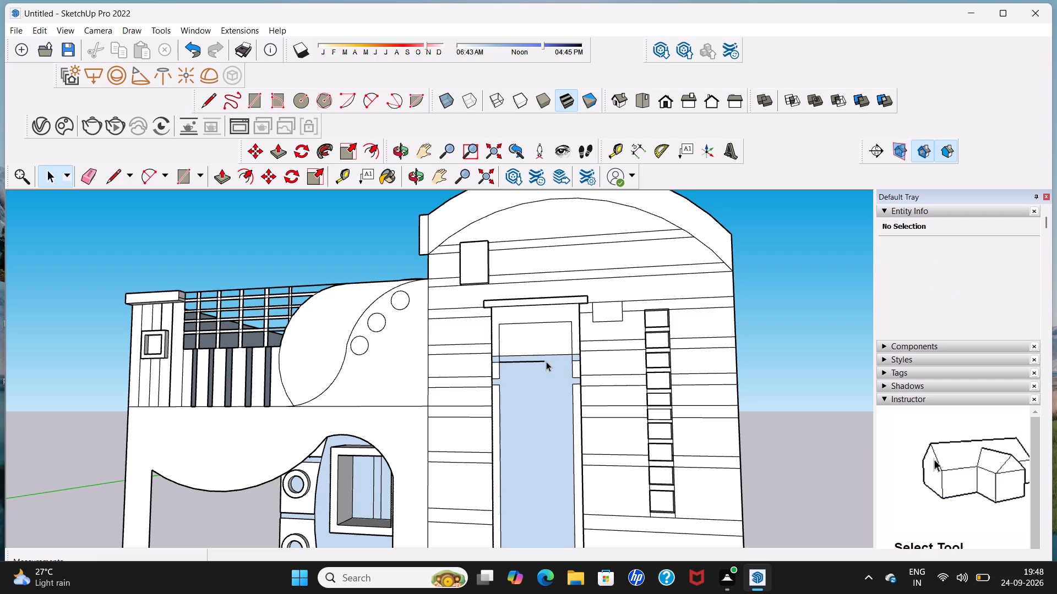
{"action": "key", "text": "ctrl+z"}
Delete the remaining window band's upper edge, the merged upper pane face and the longer part of its lower edge.
{"action": "scroll", "coordinate": [461, 343], "scroll_direction": "up", "scroll_amount": 4}
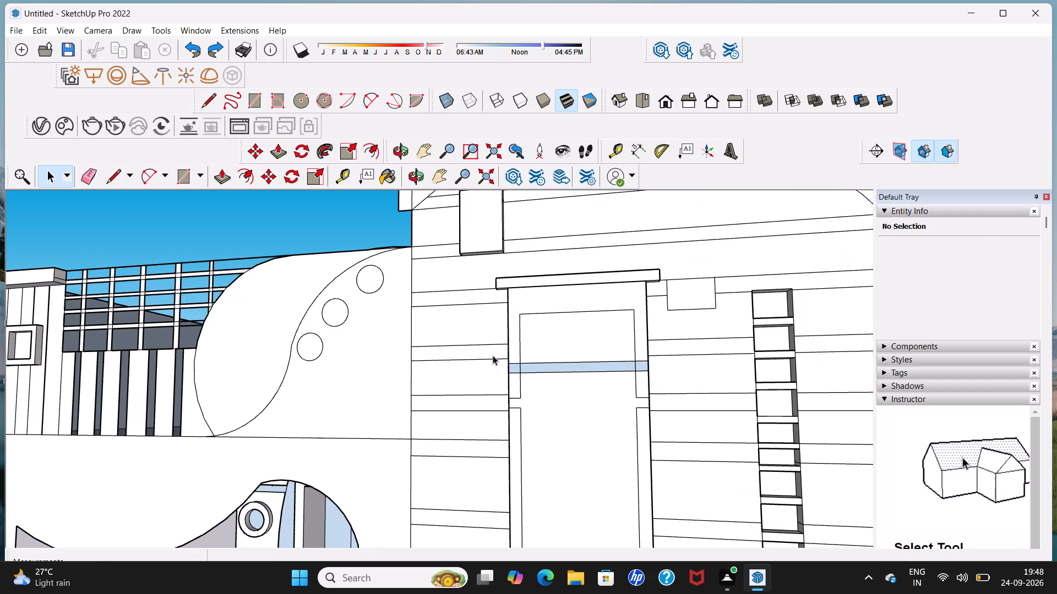
{"action": "left_click", "coordinate": [541, 361]}
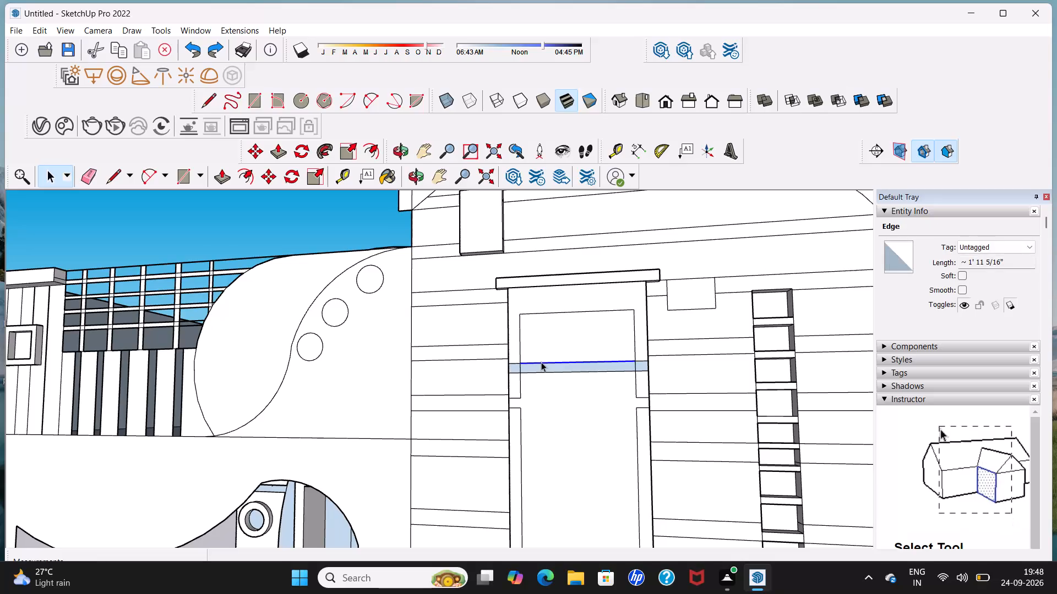
{"action": "key", "text": "Delete"}
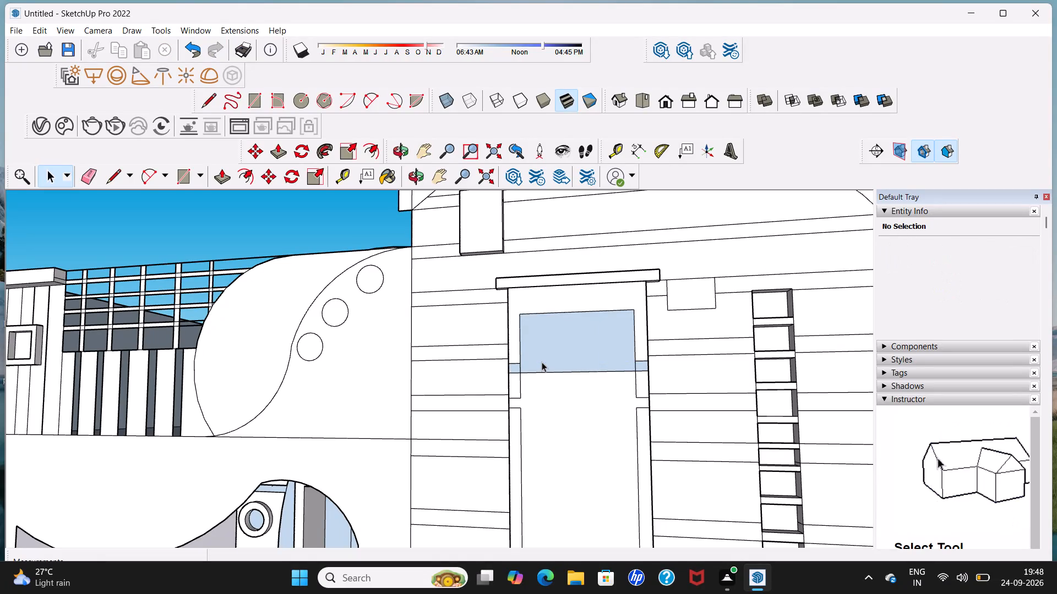
{"action": "left_click", "coordinate": [542, 362]}
{"action": "key", "text": "Delete"}
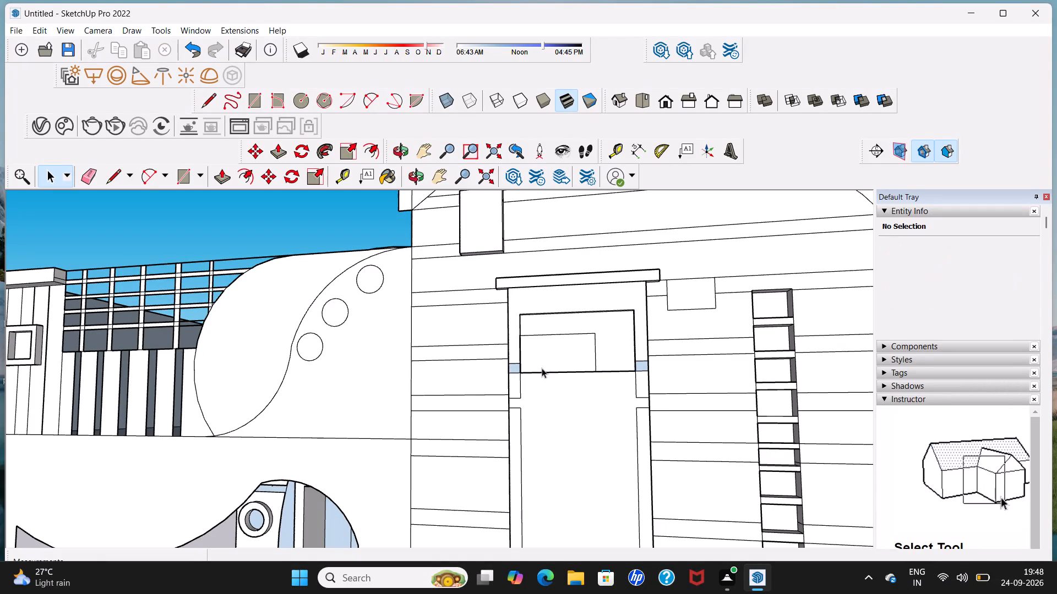
{"action": "left_click", "coordinate": [542, 371]}
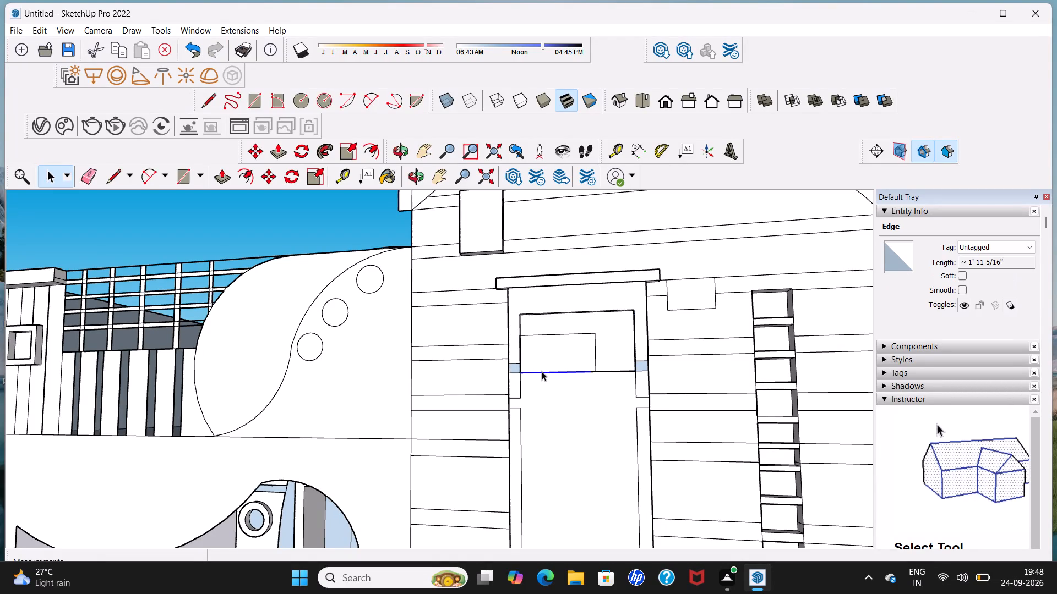
{"action": "key", "text": "Delete"}
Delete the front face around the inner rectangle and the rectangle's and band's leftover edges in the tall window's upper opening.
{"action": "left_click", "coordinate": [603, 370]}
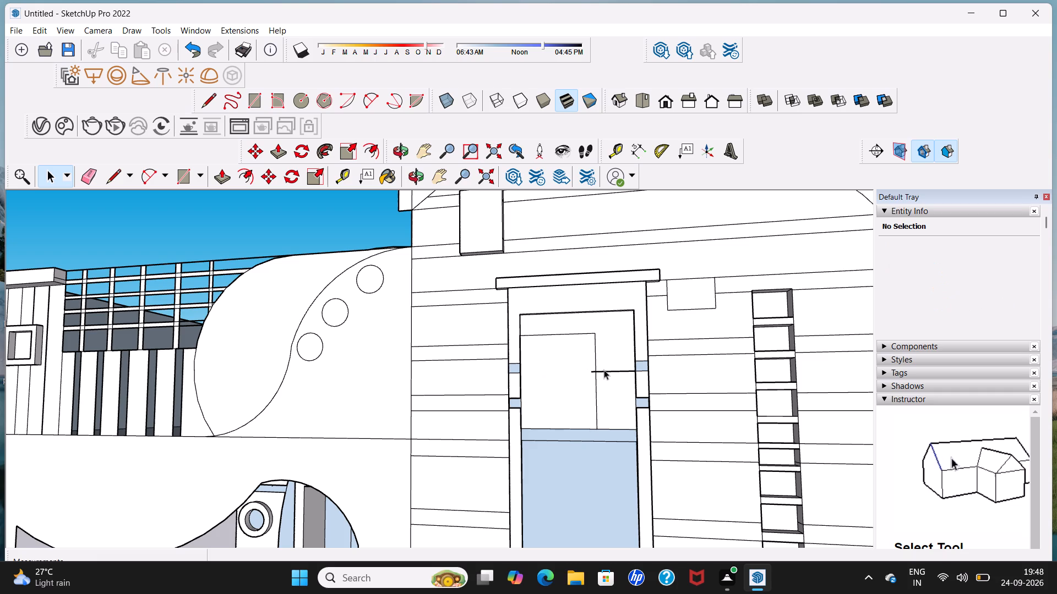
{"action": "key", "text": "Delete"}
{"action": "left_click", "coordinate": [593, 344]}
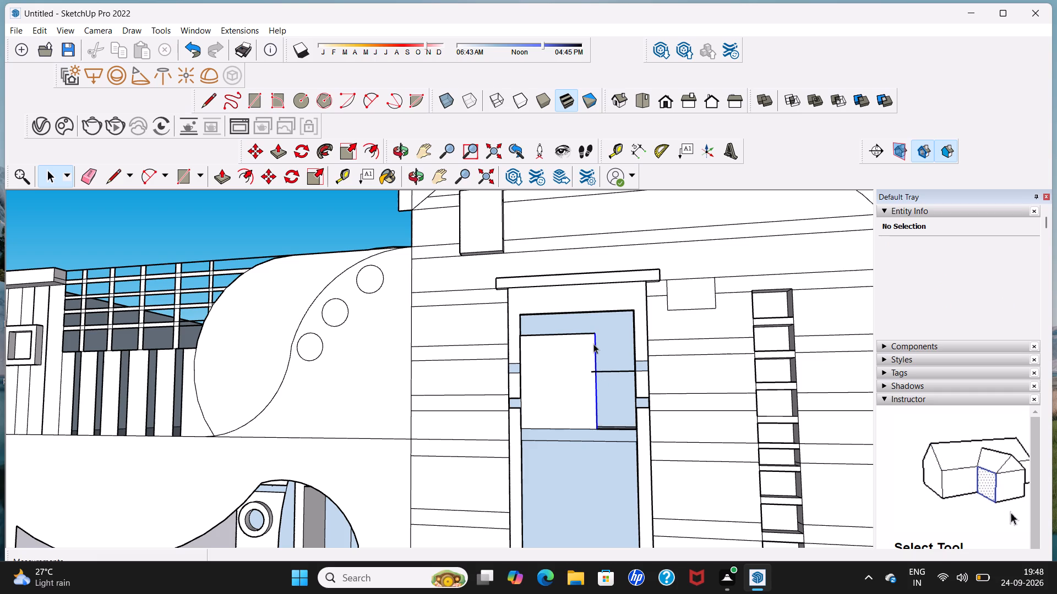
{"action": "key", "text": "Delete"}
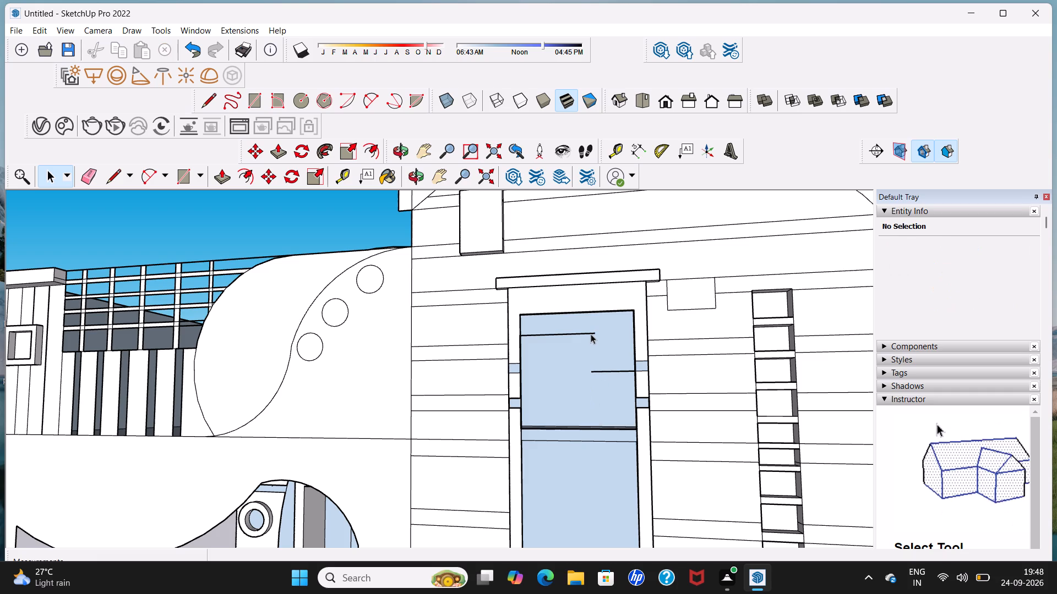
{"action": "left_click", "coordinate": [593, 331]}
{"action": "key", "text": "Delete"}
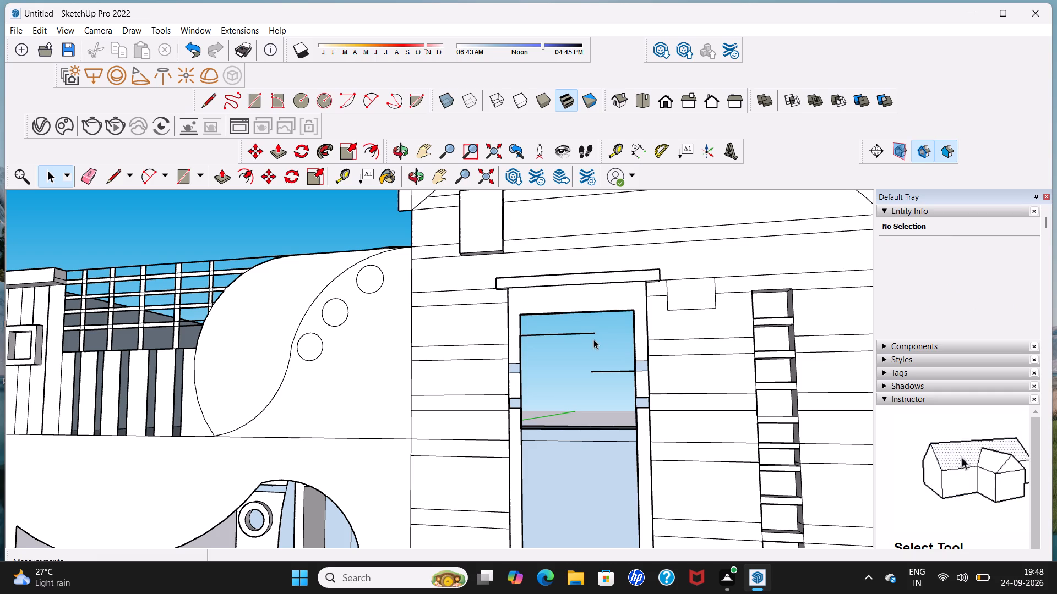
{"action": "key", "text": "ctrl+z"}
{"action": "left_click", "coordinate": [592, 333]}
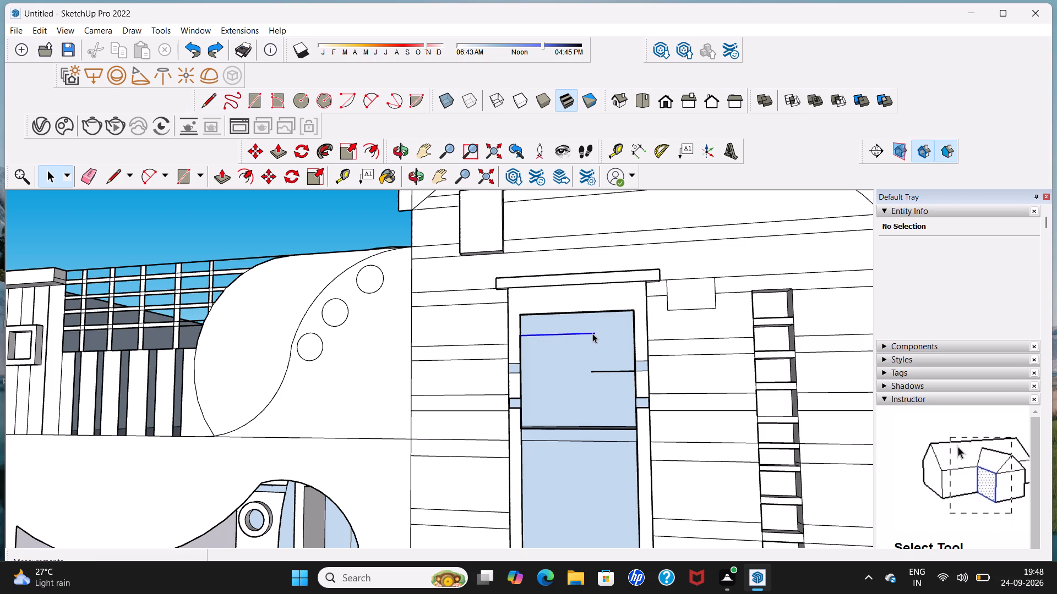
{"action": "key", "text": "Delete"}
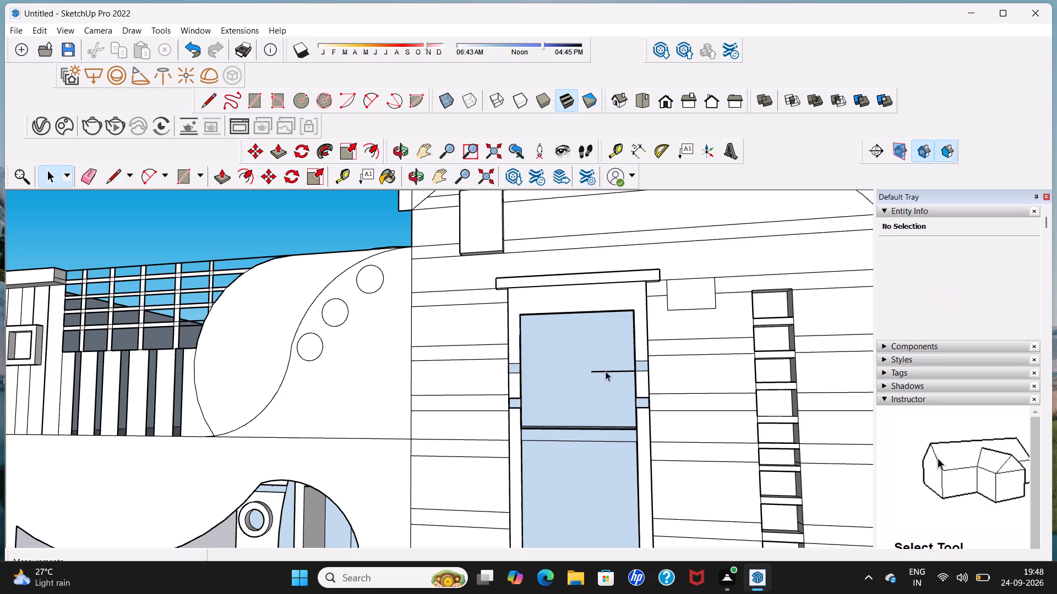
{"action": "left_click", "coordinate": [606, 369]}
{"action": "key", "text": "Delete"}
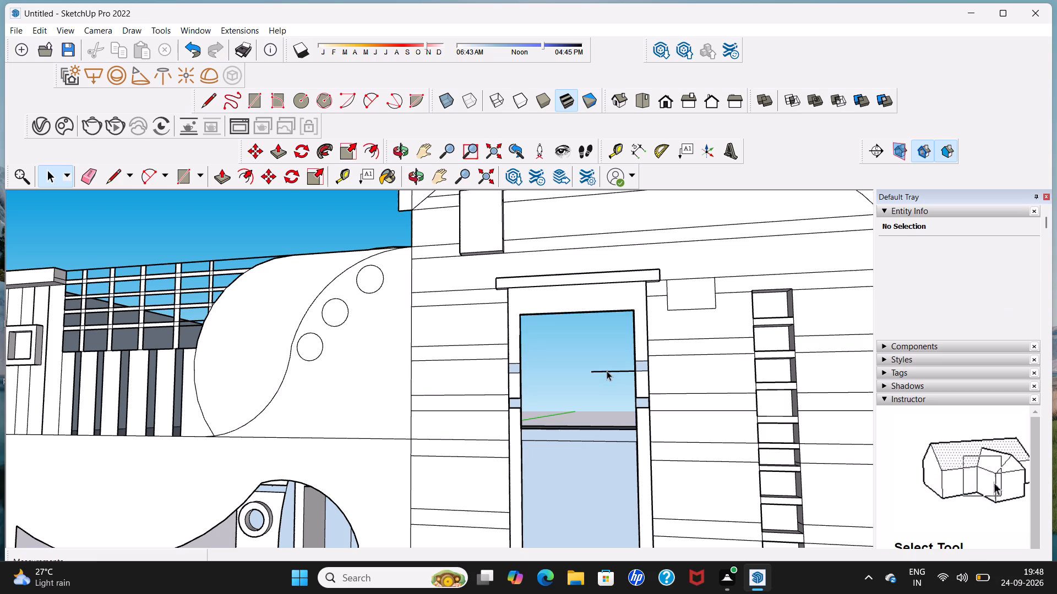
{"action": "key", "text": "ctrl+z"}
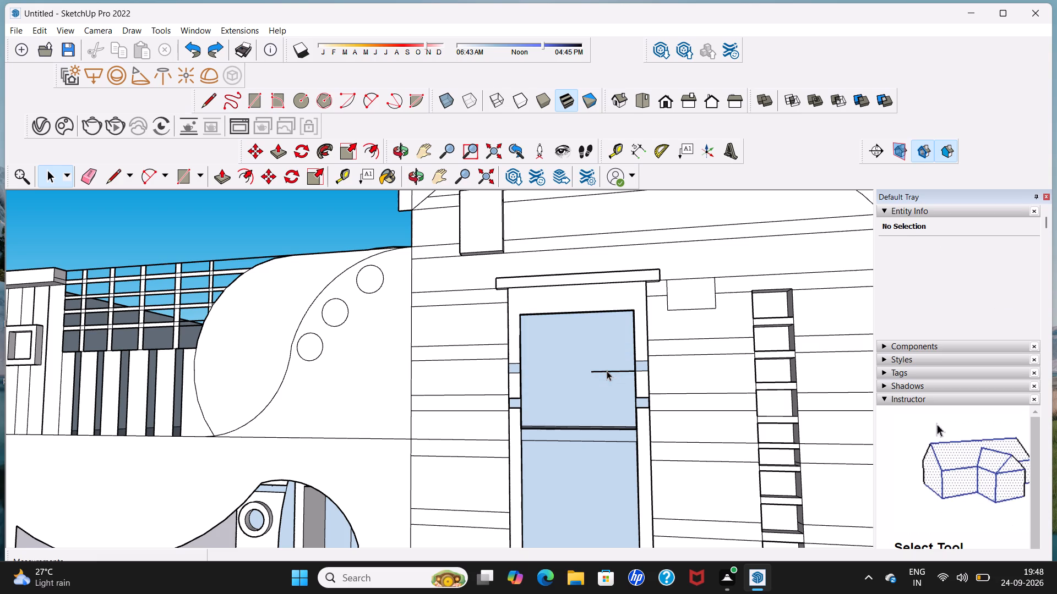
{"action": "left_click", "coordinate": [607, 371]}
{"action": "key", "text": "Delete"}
Undo the deletions in the tall window back to where both horizontal bands cross its full width.
{"action": "middle_click_drag", "start_coordinate": [607, 371], "coordinate": [506, 389]}
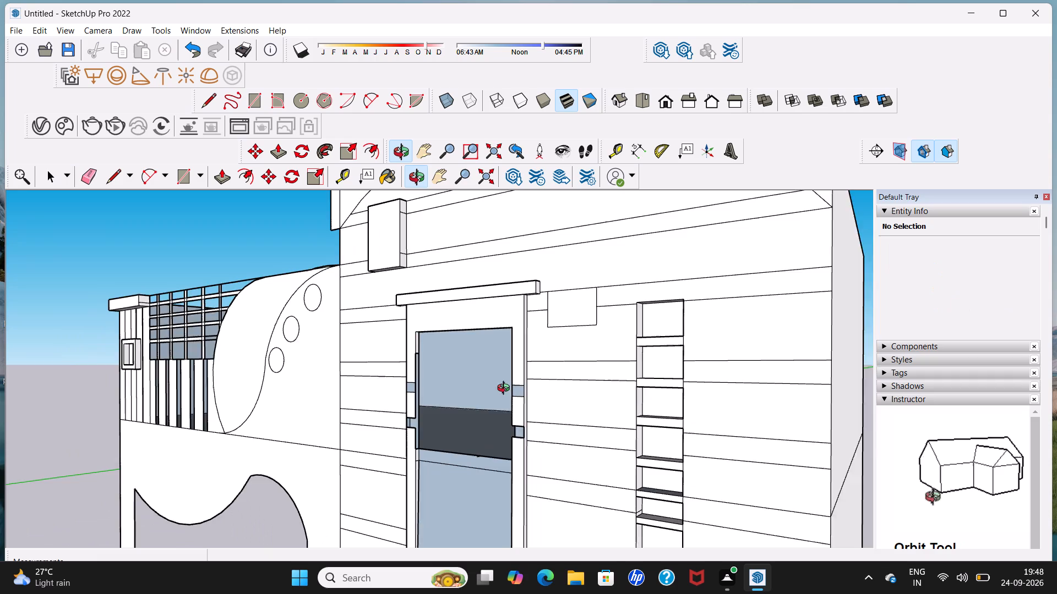
{"action": "middle_click_drag", "start_coordinate": [506, 389], "coordinate": [466, 389]}
{"action": "scroll", "coordinate": [466, 389], "scroll_direction": "down", "scroll_amount": 5}
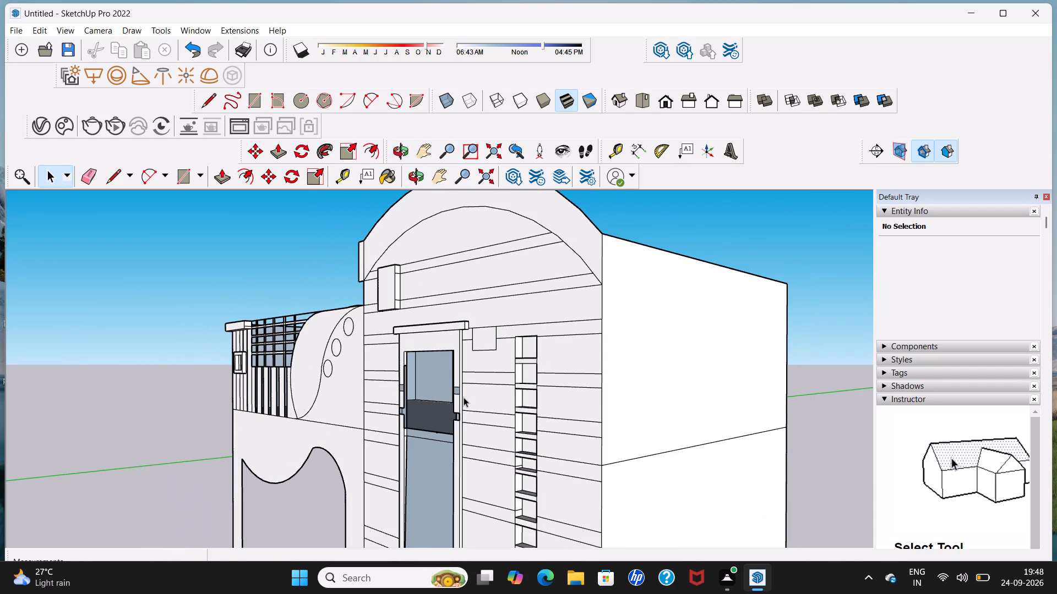
{"action": "middle_click_drag", "start_coordinate": [424, 401], "coordinate": [474, 399]}
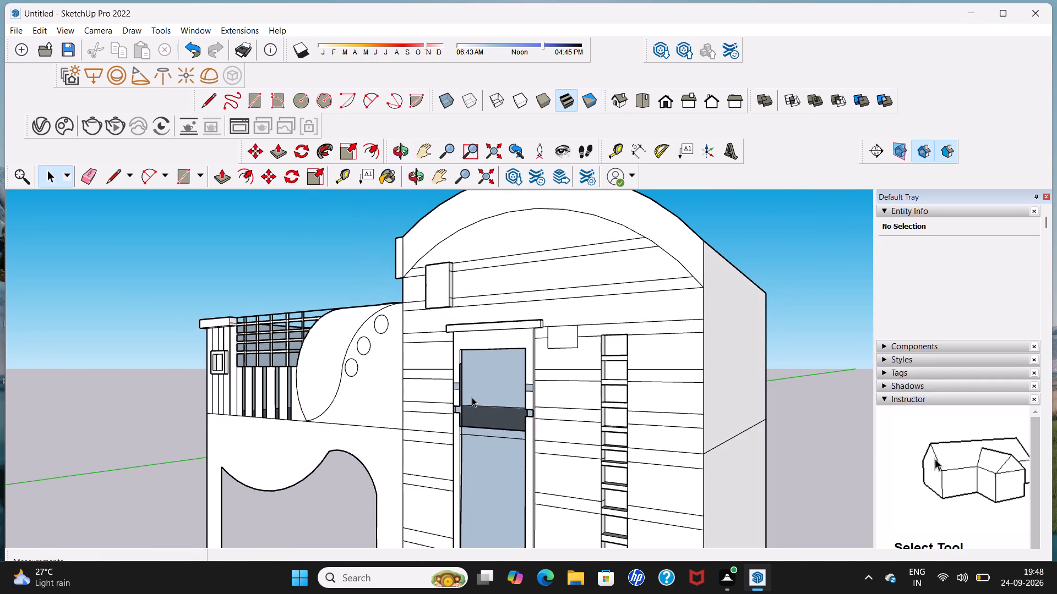
{"action": "middle_click_drag", "start_coordinate": [472, 397], "coordinate": [411, 404]}
{"action": "scroll", "coordinate": [410, 404], "scroll_direction": "up", "scroll_amount": 2}
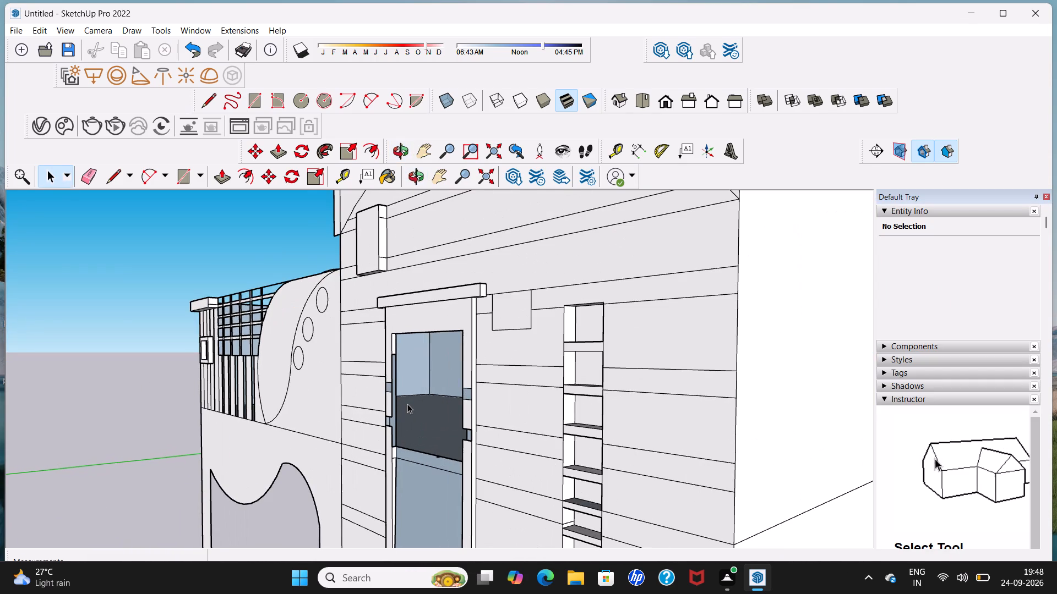
{"action": "key", "text": "ctrl+z"}
{"action": "key", "text": "ctrl+z"}
{"action": "key", "text": "ctrl+z"}
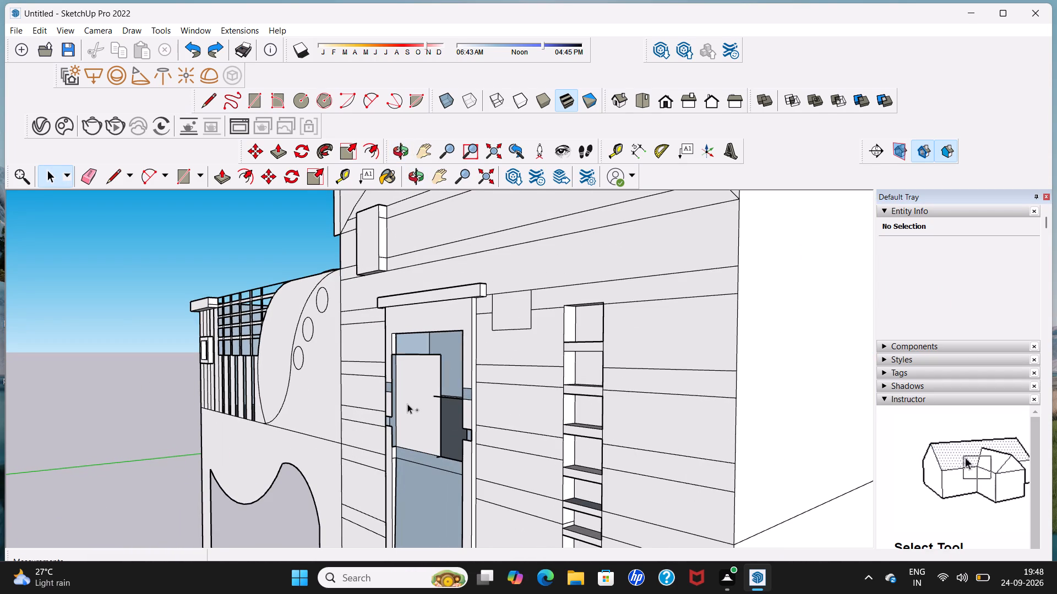
{"action": "key", "text": "ctrl+z"}
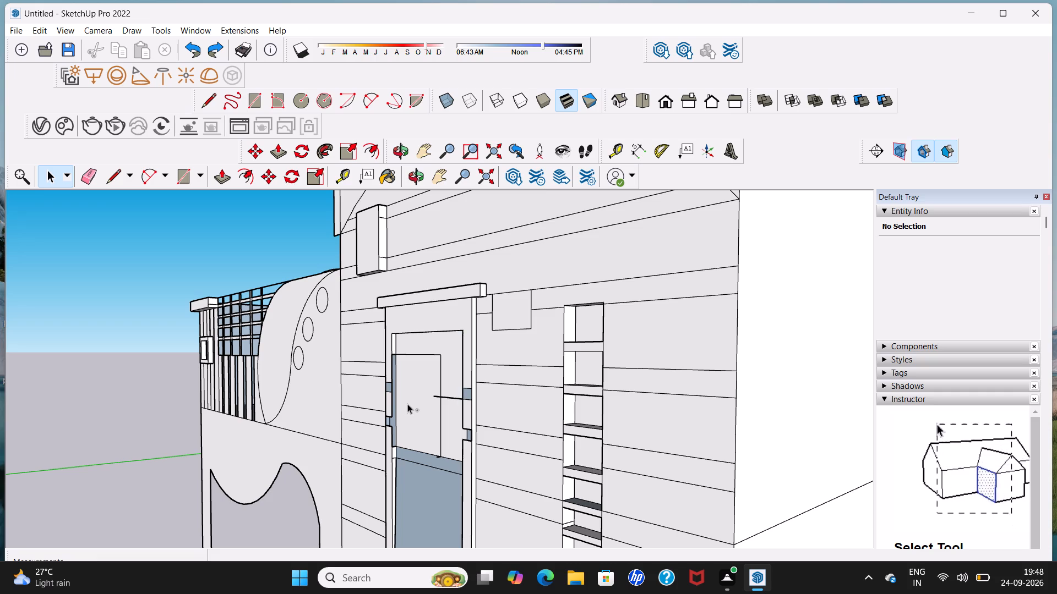
{"action": "key", "text": "ctrl+z"}
{"action": "key", "text": "ctrl+z"}
{"action": "key", "text": "z"}
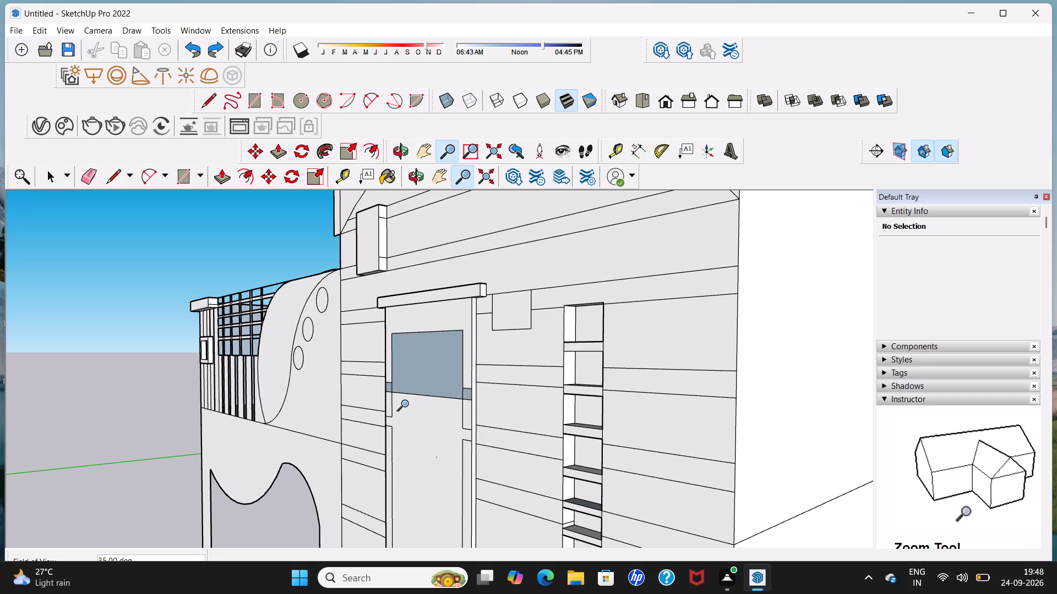
{"action": "key", "text": "ctrl+z"}
{"action": "key", "text": "ctrl+z"}
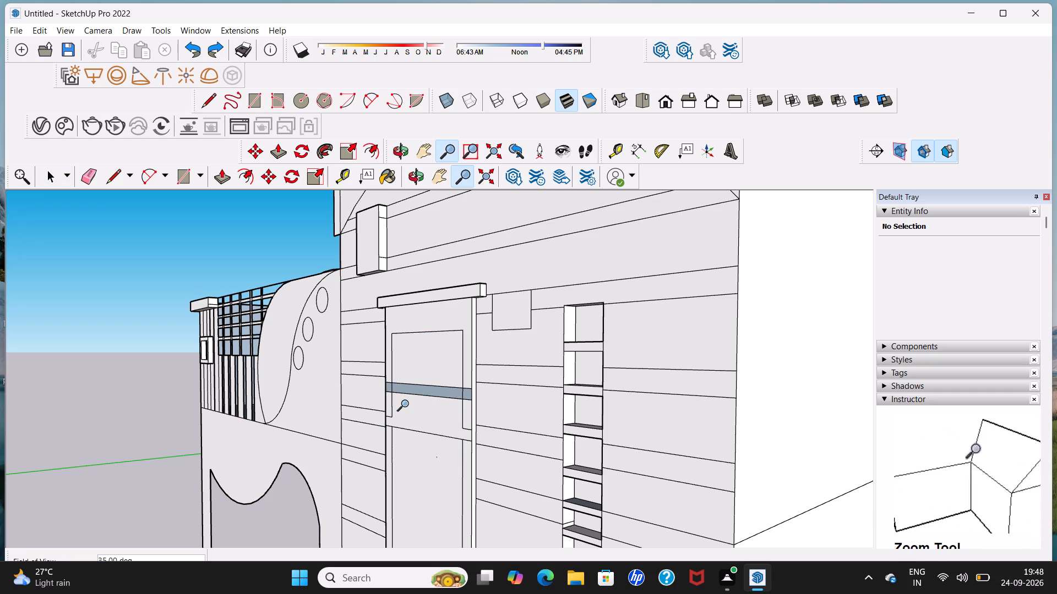
{"action": "key", "text": "ctrl+z"}
{"action": "key", "text": "z"}
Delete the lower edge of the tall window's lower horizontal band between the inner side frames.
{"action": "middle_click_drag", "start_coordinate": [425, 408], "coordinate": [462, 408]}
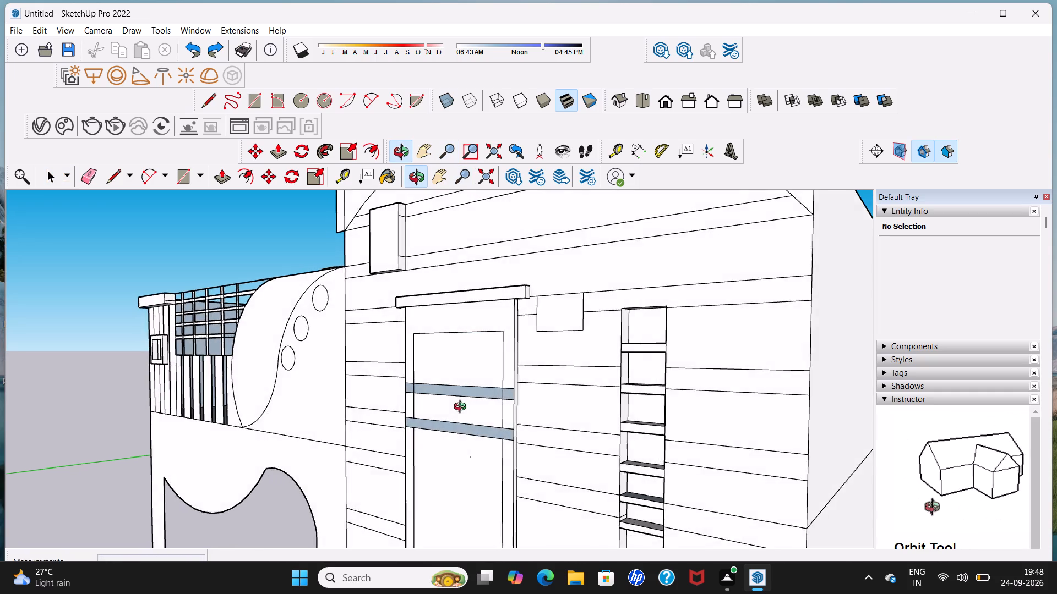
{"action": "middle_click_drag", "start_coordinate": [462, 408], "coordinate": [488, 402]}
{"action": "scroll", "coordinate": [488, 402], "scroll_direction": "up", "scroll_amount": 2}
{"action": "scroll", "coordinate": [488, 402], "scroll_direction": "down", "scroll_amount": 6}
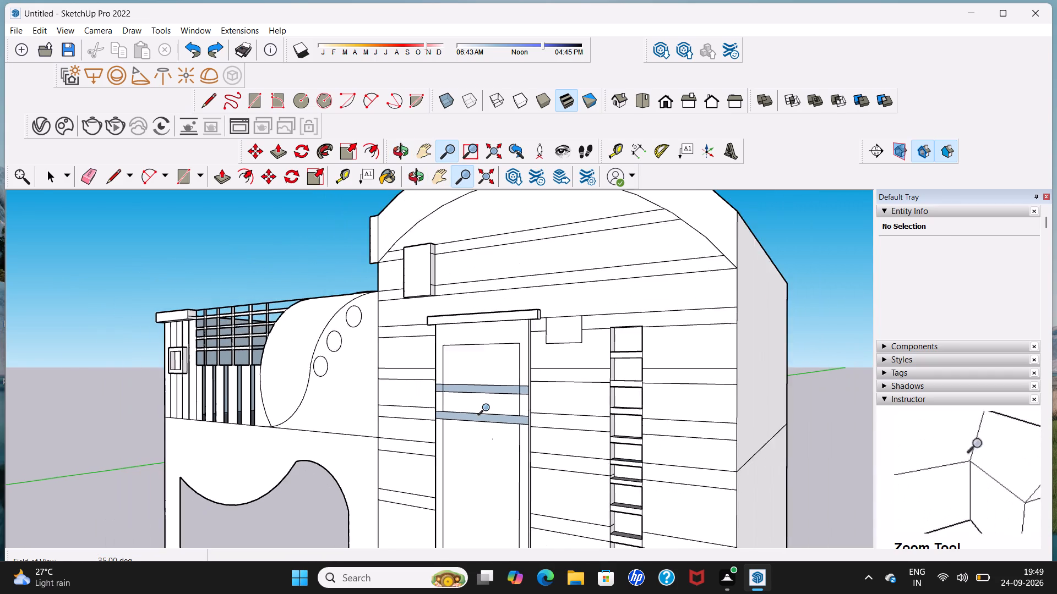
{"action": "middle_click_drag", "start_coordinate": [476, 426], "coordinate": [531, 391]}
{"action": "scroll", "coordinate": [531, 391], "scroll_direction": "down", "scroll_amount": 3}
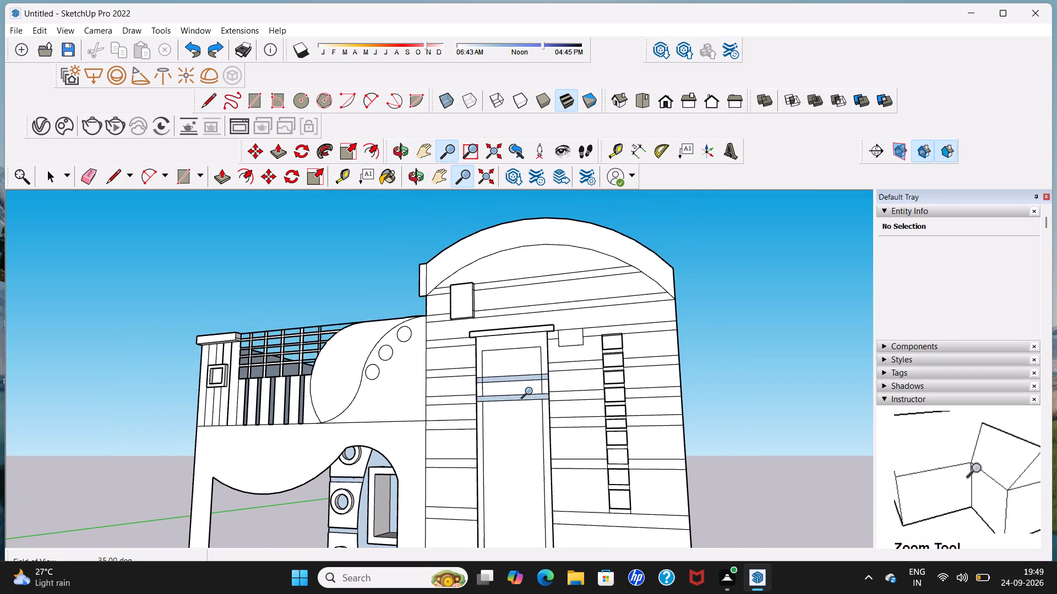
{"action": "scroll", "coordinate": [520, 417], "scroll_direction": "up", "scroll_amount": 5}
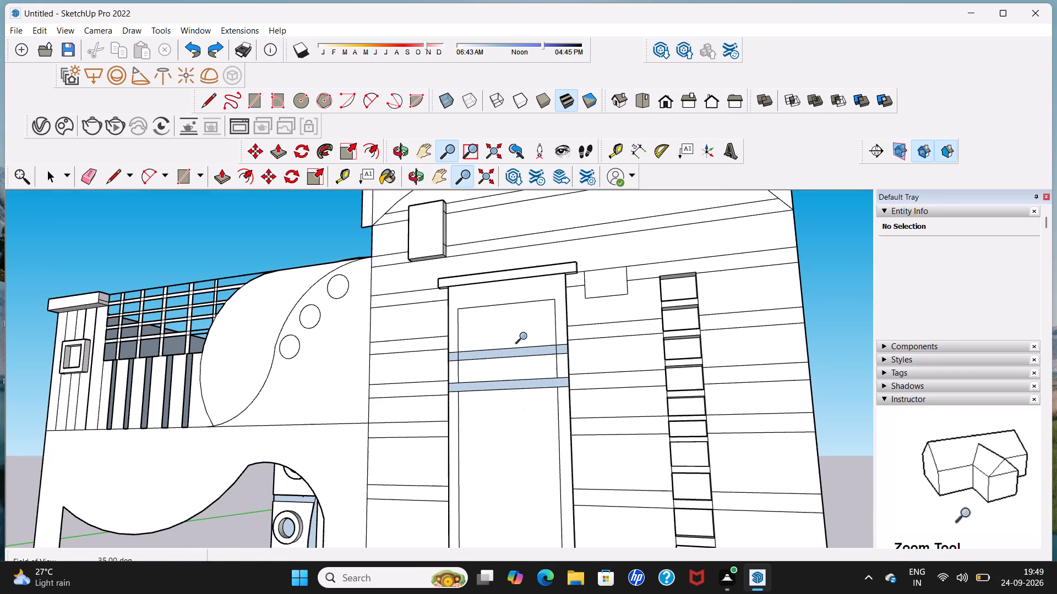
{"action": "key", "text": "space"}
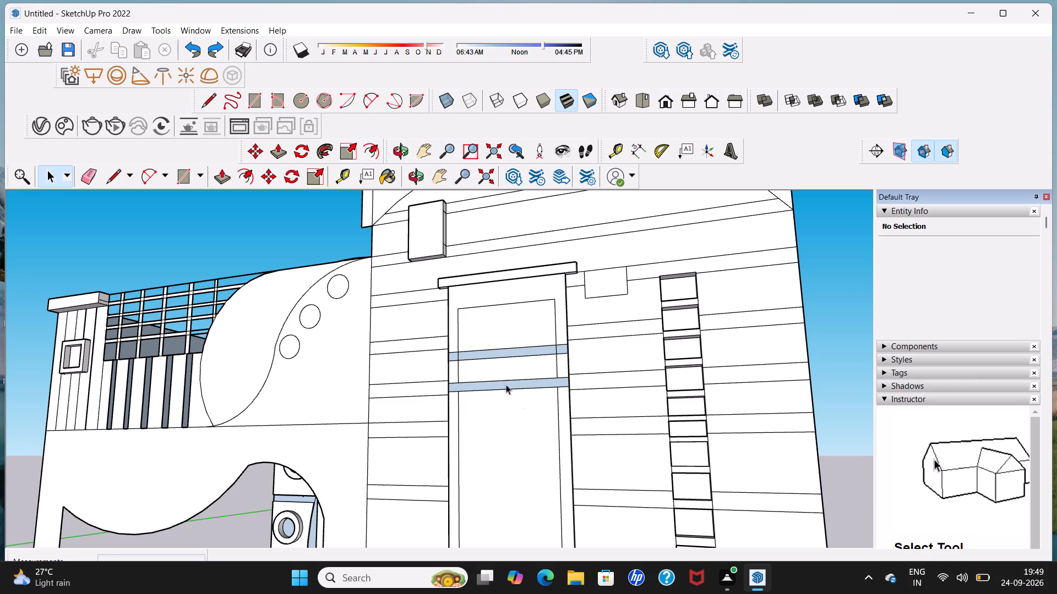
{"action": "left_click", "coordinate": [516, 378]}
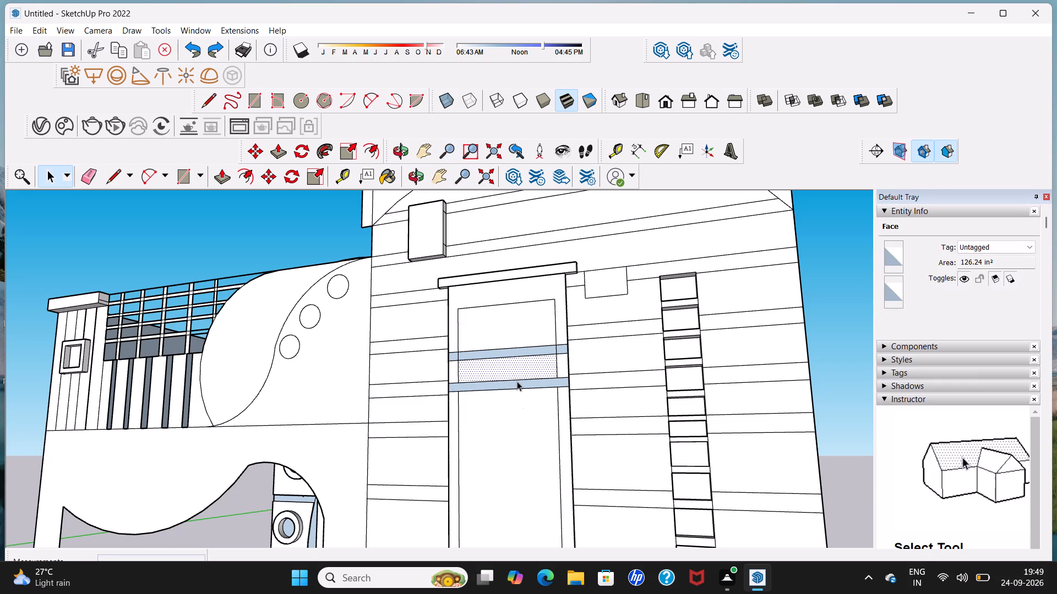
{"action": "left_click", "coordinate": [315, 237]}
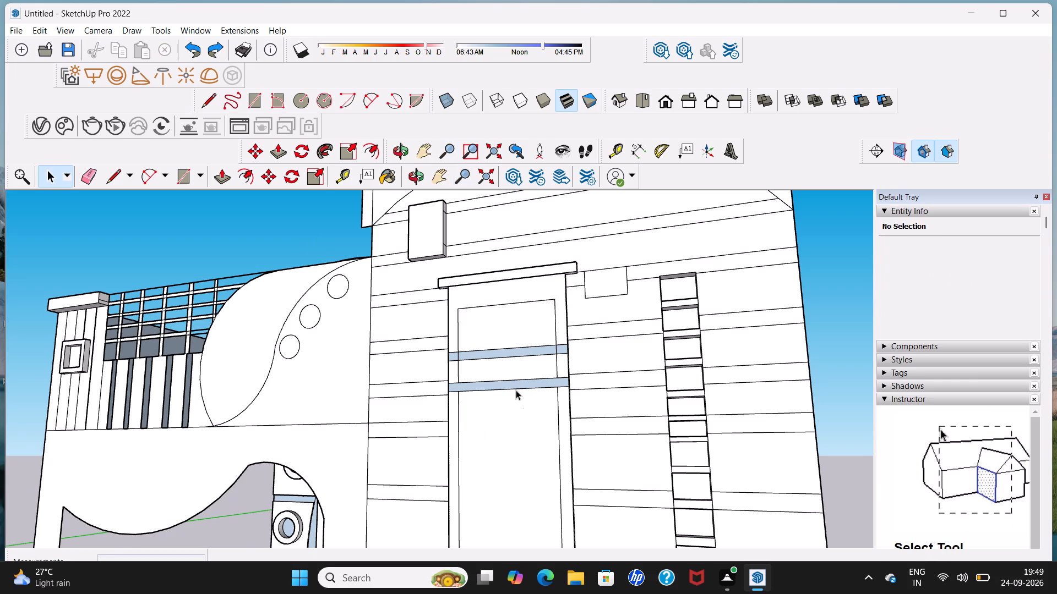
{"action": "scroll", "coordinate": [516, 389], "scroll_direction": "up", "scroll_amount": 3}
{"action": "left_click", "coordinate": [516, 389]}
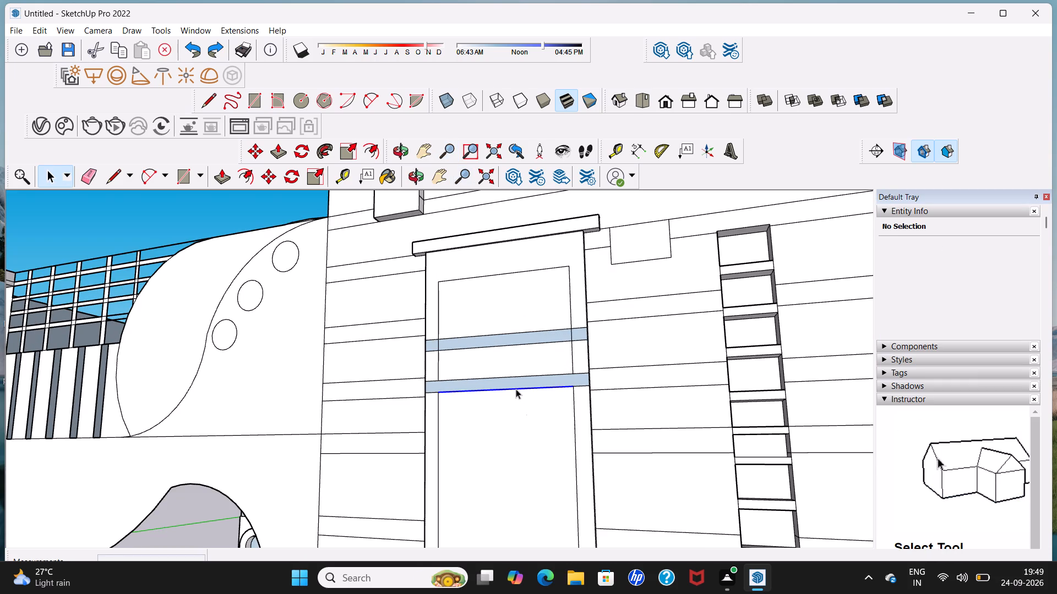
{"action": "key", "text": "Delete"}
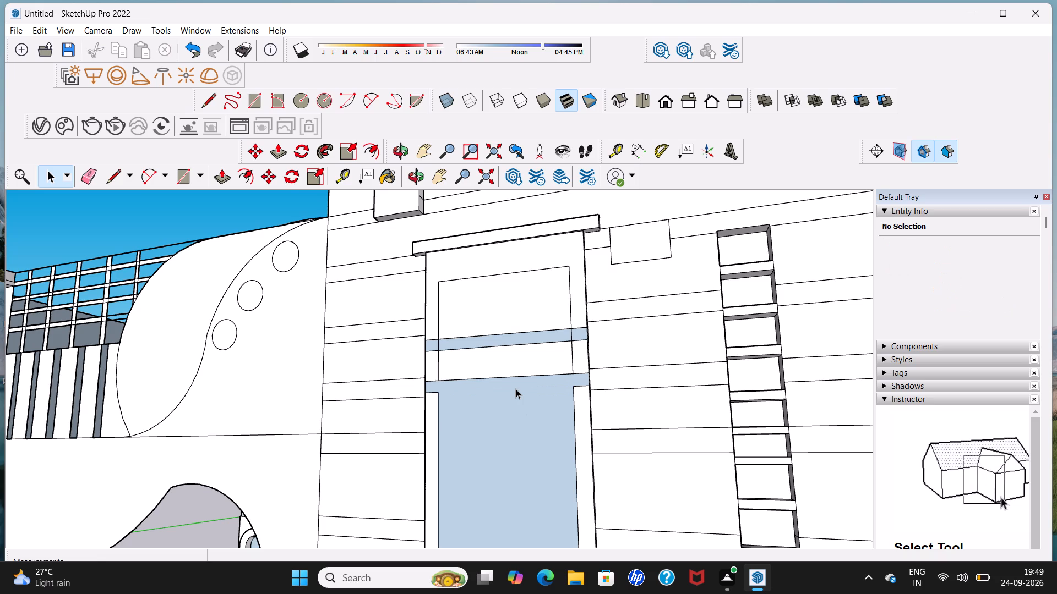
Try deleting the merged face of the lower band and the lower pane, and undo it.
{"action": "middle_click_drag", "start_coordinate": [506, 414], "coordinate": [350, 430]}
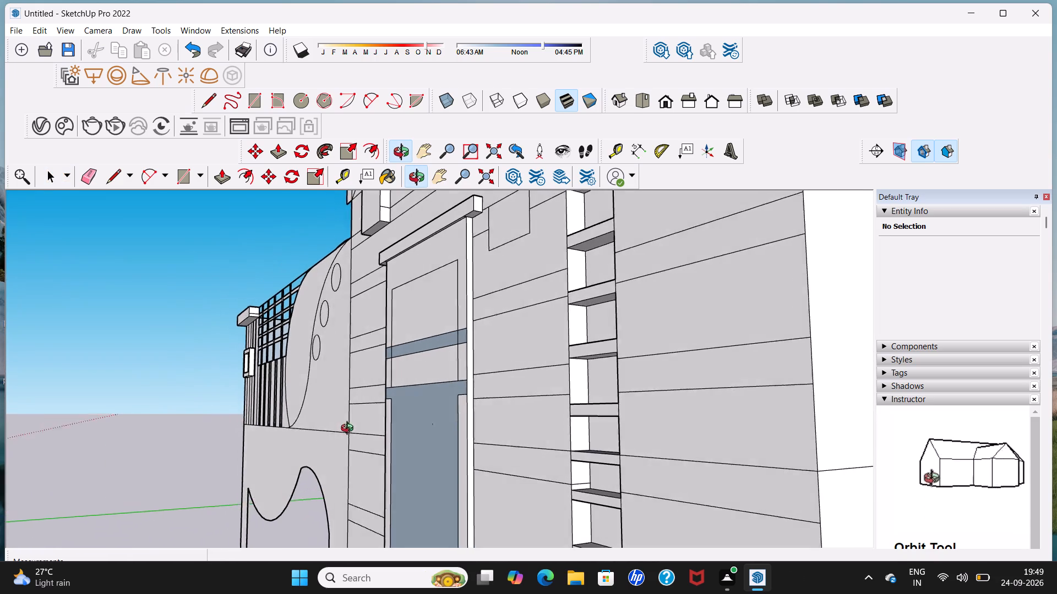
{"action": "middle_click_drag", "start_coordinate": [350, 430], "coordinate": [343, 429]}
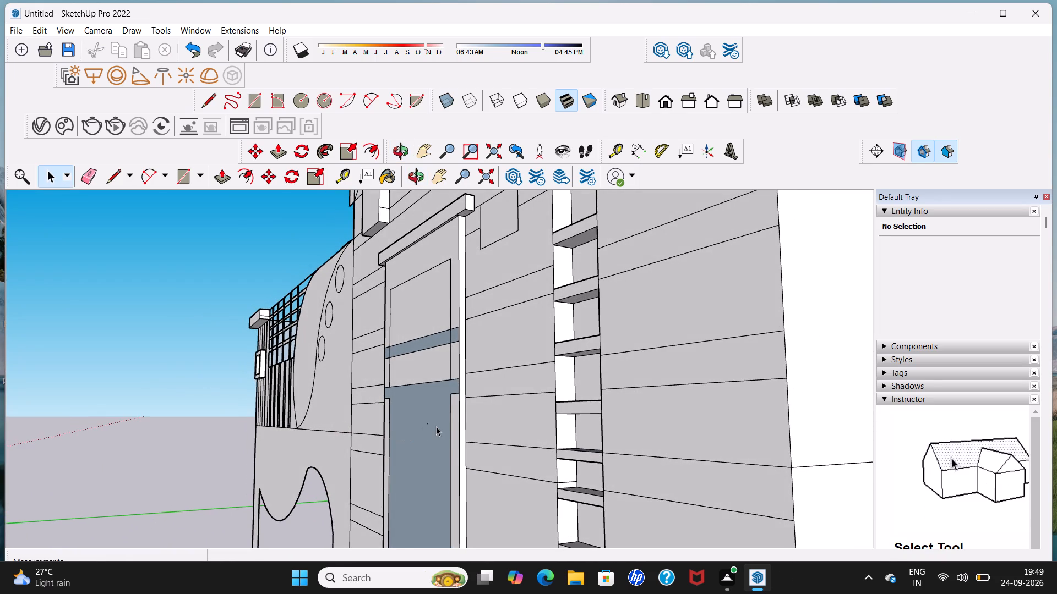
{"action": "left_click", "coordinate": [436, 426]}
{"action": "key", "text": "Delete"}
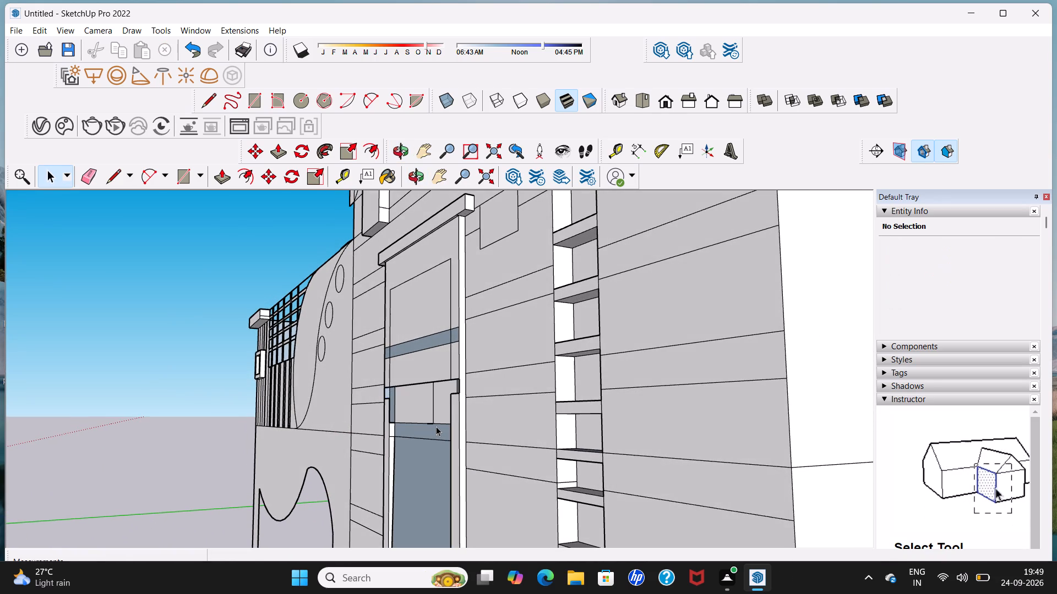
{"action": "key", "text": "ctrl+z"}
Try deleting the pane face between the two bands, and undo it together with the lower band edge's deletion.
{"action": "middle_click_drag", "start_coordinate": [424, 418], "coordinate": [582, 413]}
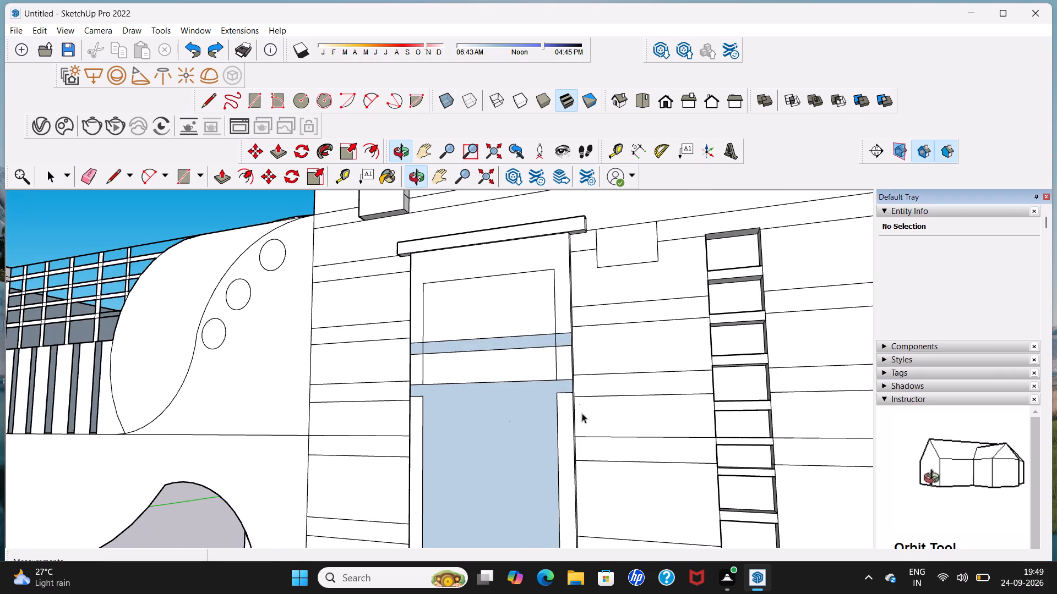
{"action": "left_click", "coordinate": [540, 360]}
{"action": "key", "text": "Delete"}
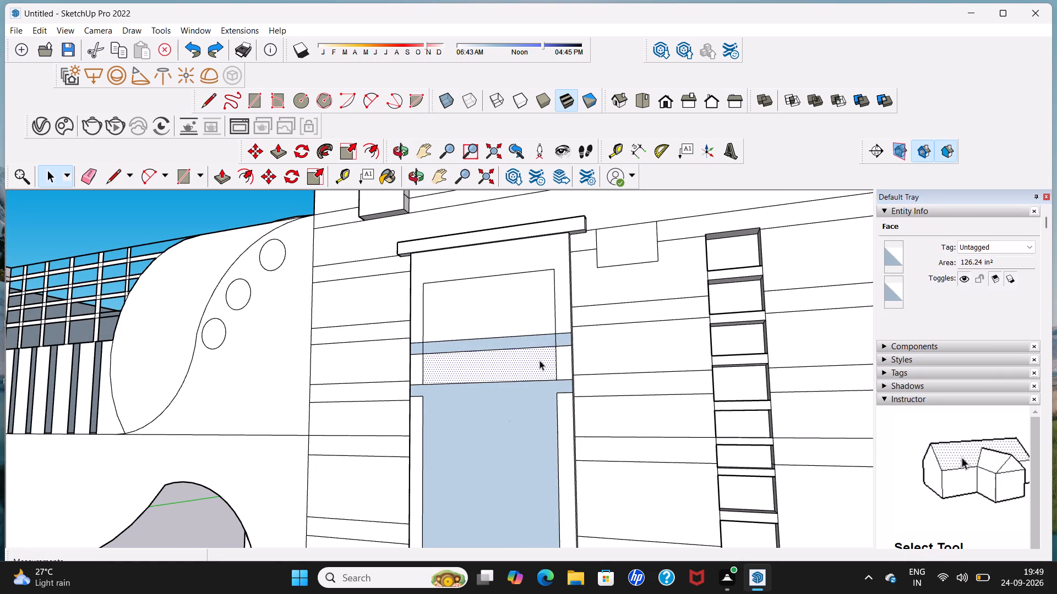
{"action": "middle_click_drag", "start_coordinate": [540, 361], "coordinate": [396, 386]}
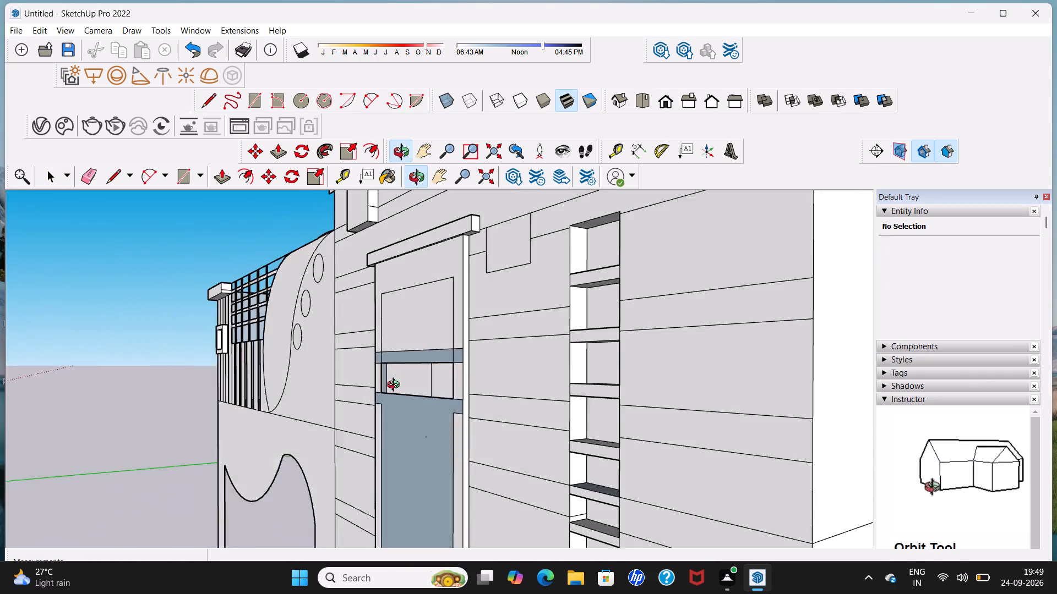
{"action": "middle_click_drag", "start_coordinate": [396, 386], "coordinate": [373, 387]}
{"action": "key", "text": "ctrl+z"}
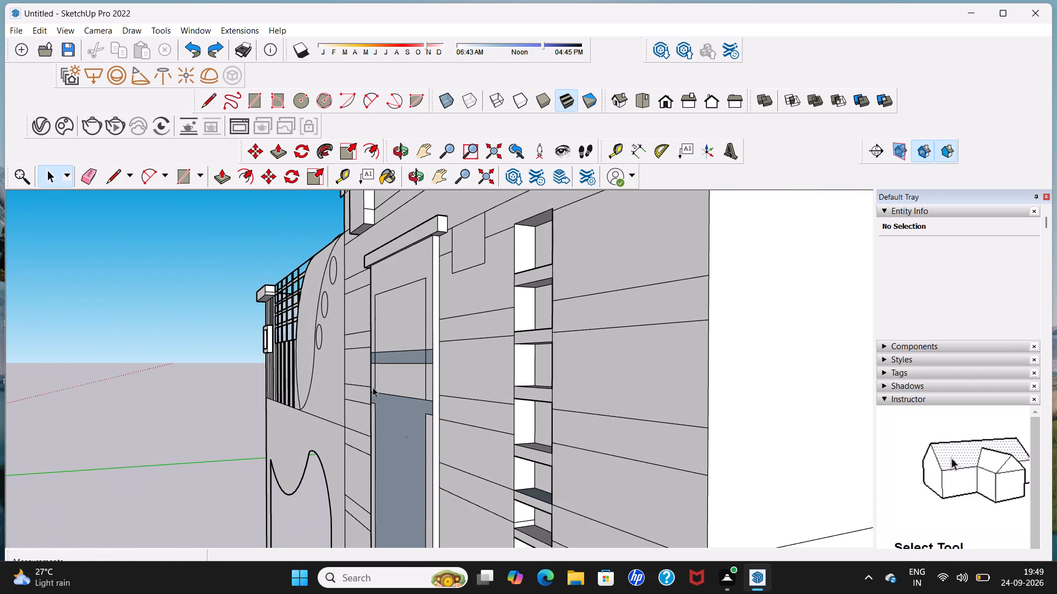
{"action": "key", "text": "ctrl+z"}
Draw a line about 1' 4 7/16" long along the upper band's top edge, starting at the tall window's inner frame.
{"action": "middle_click_drag", "start_coordinate": [384, 400], "coordinate": [587, 380]}
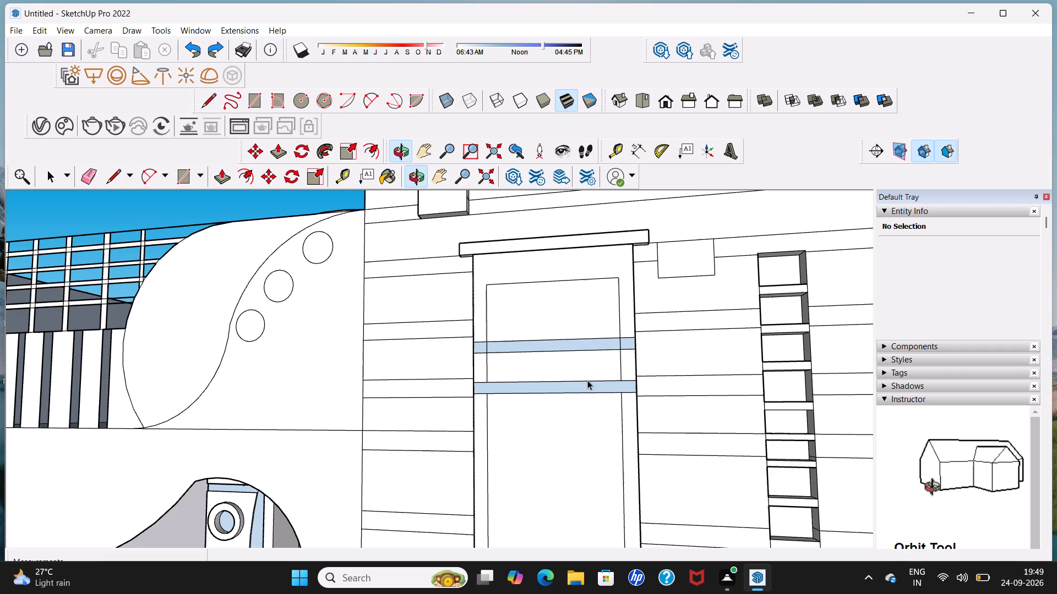
{"action": "scroll", "coordinate": [573, 388], "scroll_direction": "down", "scroll_amount": 4}
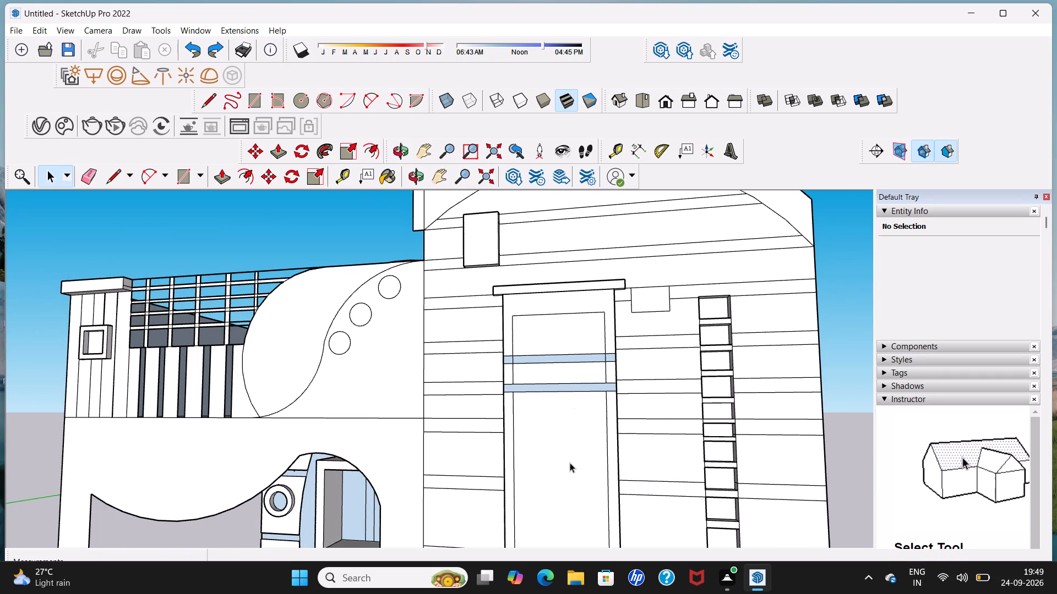
{"action": "left_click", "coordinate": [208, 98]}
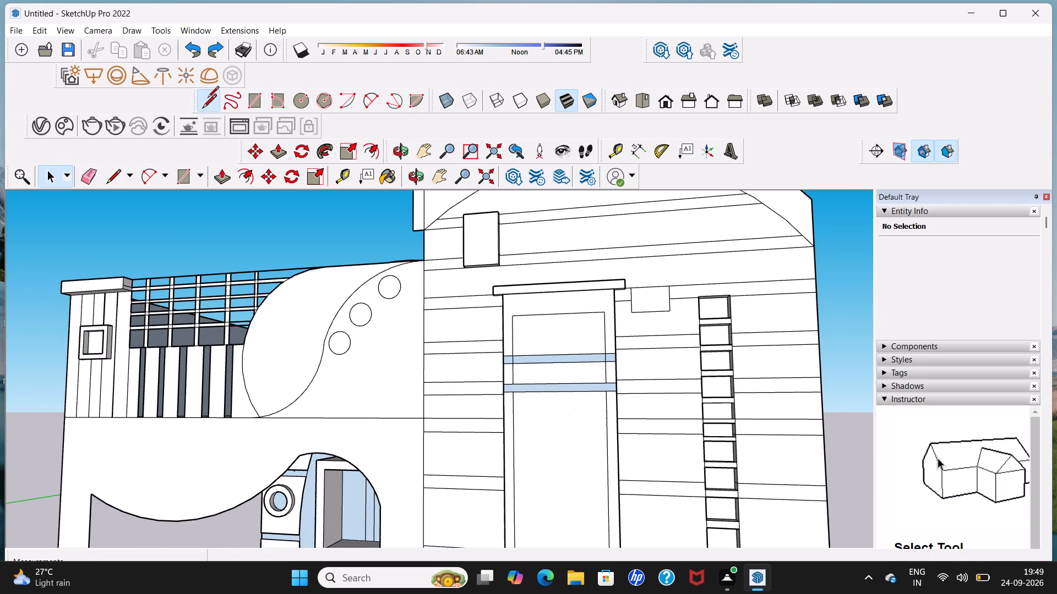
{"action": "middle_click_drag", "start_coordinate": [586, 317], "coordinate": [488, 322]}
{"action": "scroll", "coordinate": [487, 322], "scroll_direction": "up", "scroll_amount": 4}
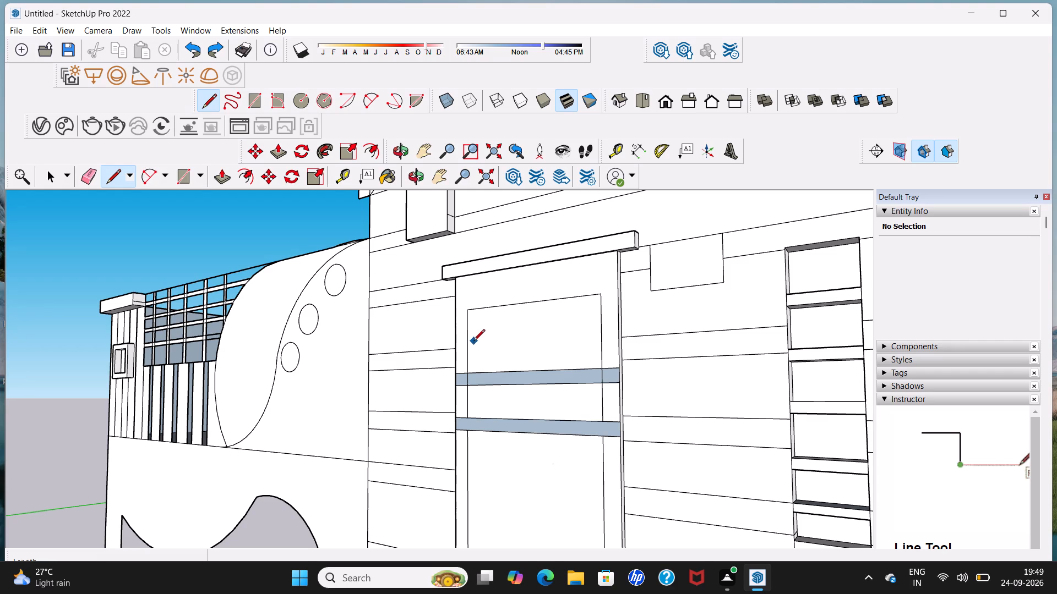
{"action": "left_click", "coordinate": [469, 371]}
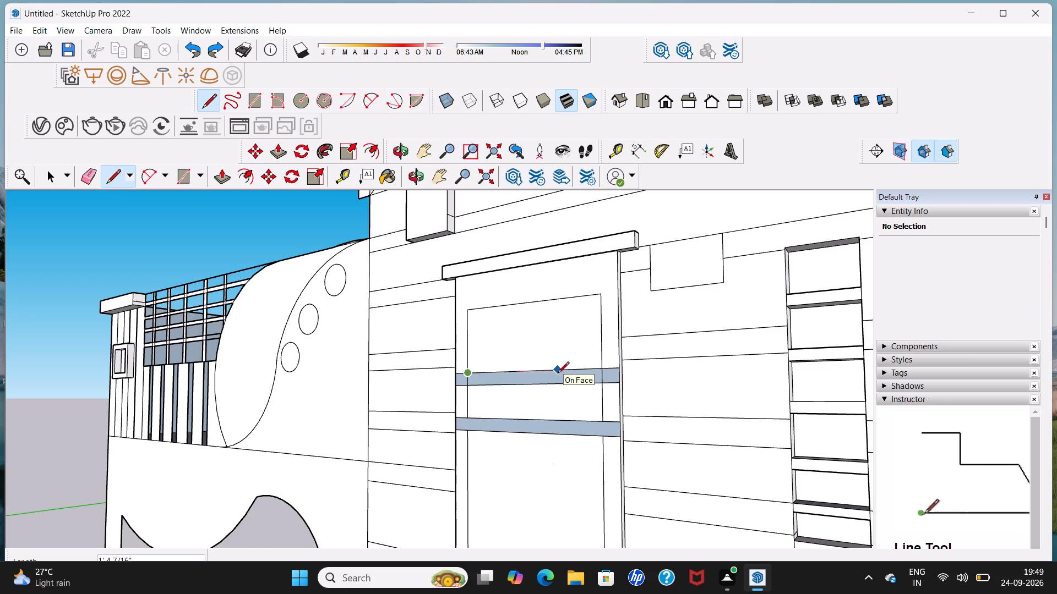
{"action": "left_click", "coordinate": [558, 374]}
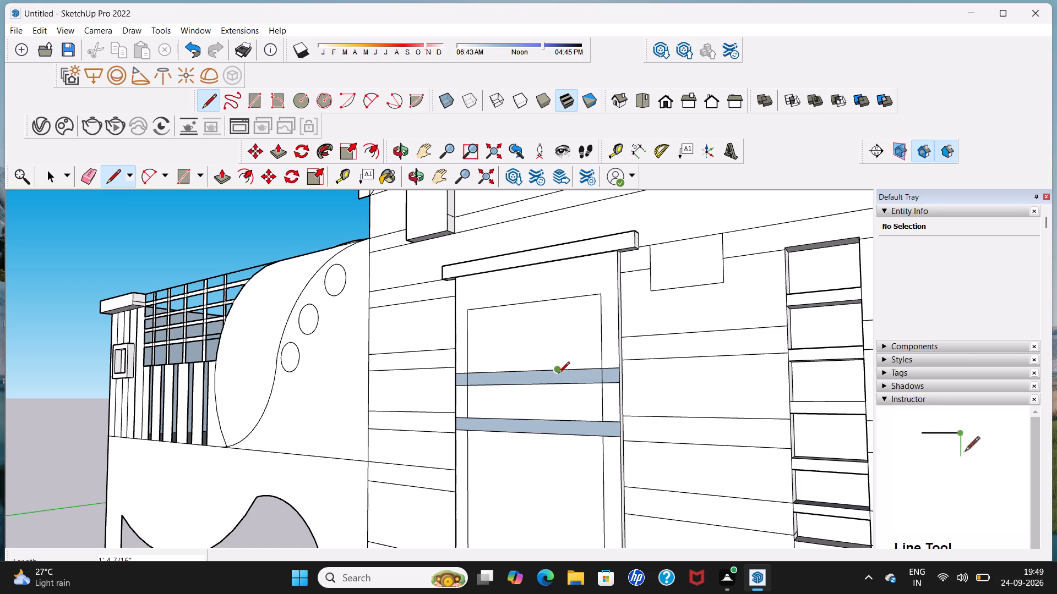
Draw a vertical line about 5' 9 7/8" long from that line's end down to the tall window's bottom inner edge.
{"action": "left_click", "coordinate": [558, 373]}
{"action": "scroll", "coordinate": [553, 427], "scroll_direction": "down", "scroll_amount": 4}
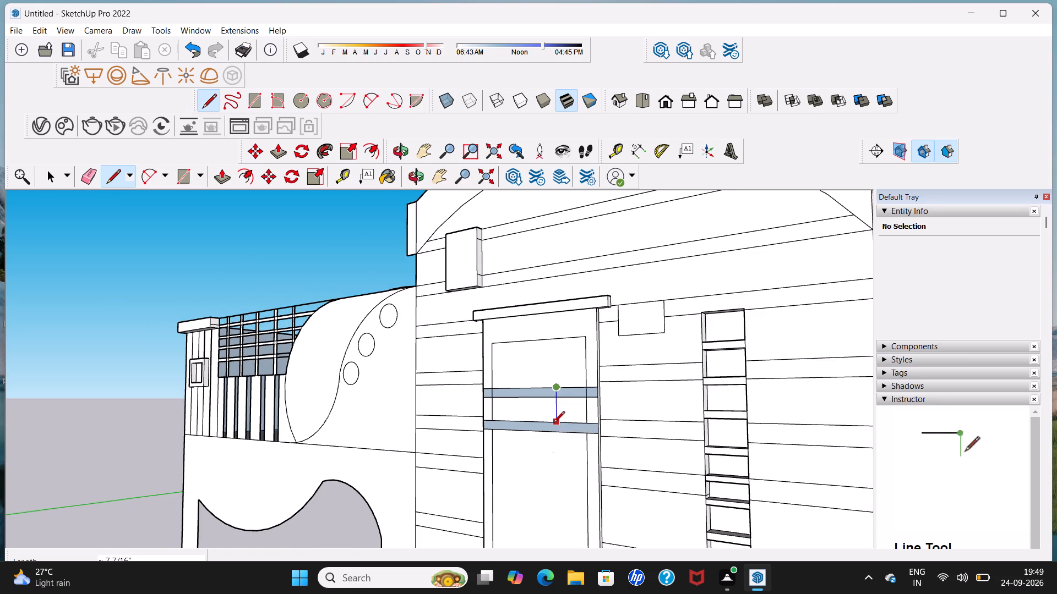
{"action": "scroll", "coordinate": [553, 429], "scroll_direction": "down", "scroll_amount": 16}
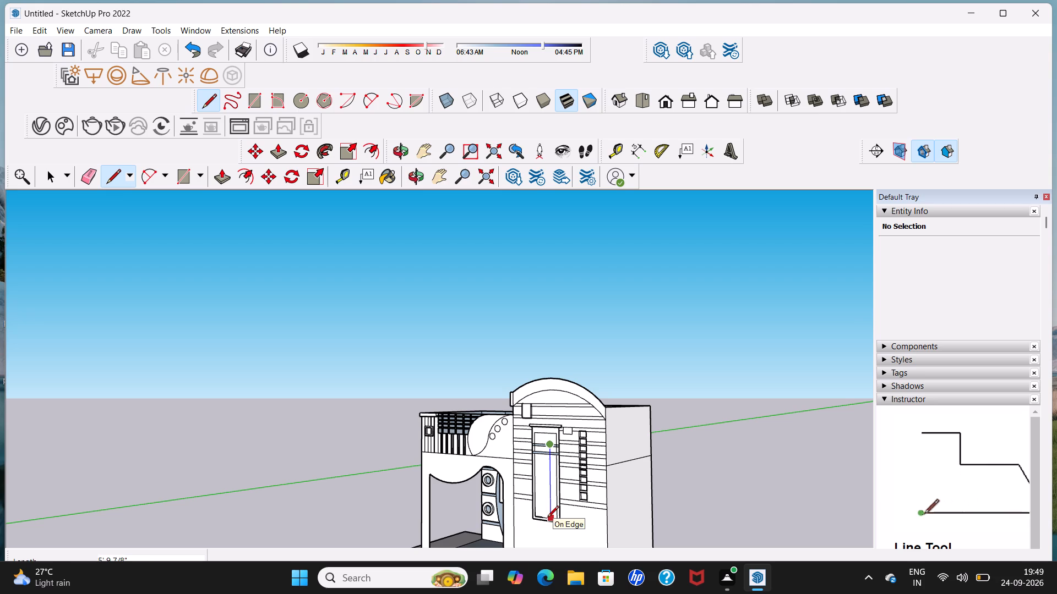
{"action": "middle_click_drag", "start_coordinate": [547, 518], "coordinate": [553, 426], "text": "shift"}
{"action": "middle_click_drag", "start_coordinate": [553, 426], "coordinate": [609, 423]}
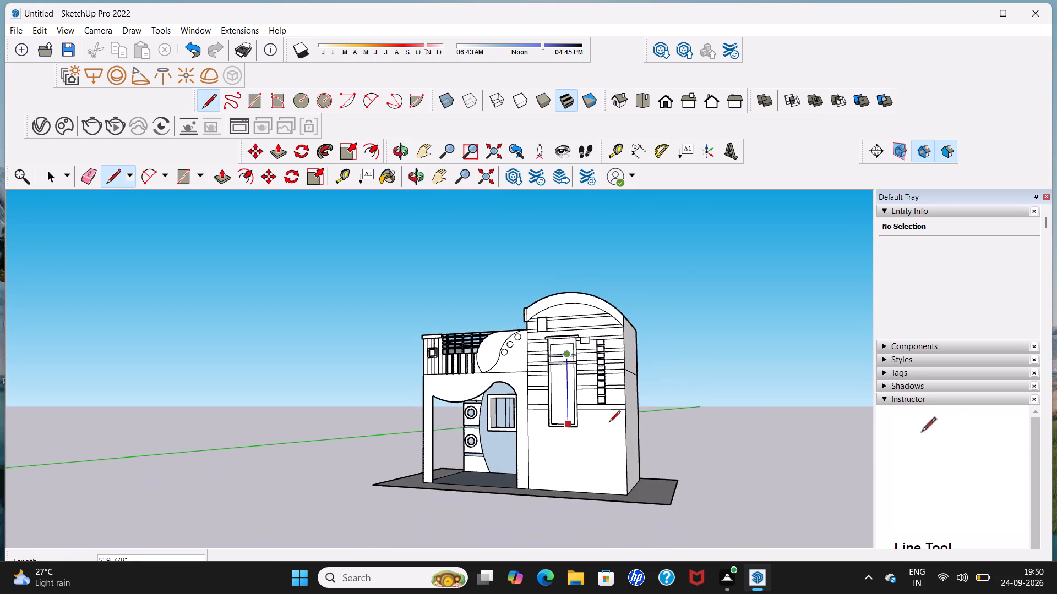
{"action": "scroll", "coordinate": [609, 423], "scroll_direction": "up", "scroll_amount": 4}
{"action": "scroll", "coordinate": [550, 427], "scroll_direction": "up", "scroll_amount": 5}
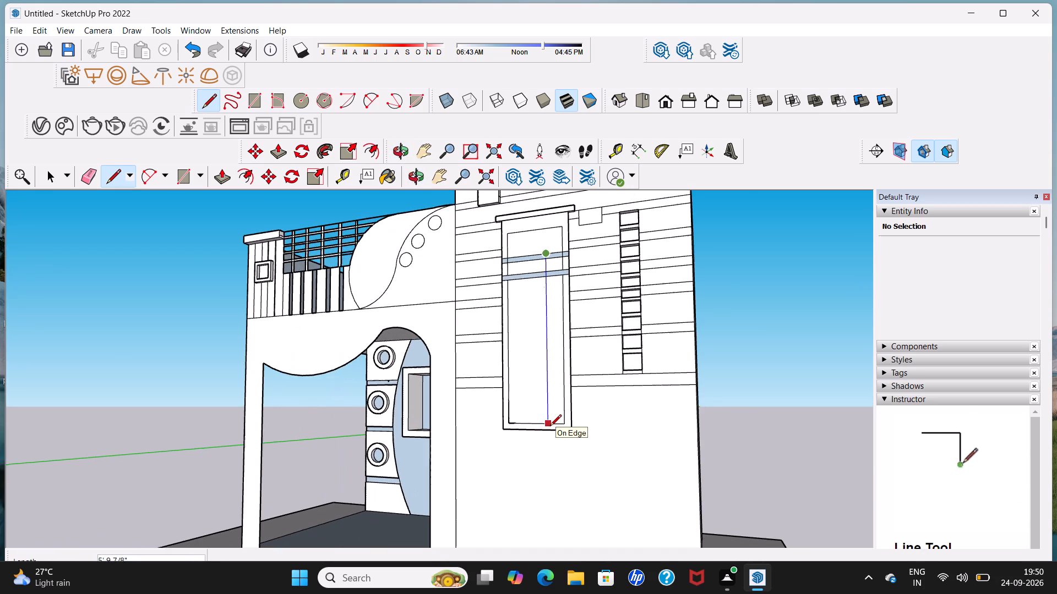
{"action": "left_click", "coordinate": [550, 427]}
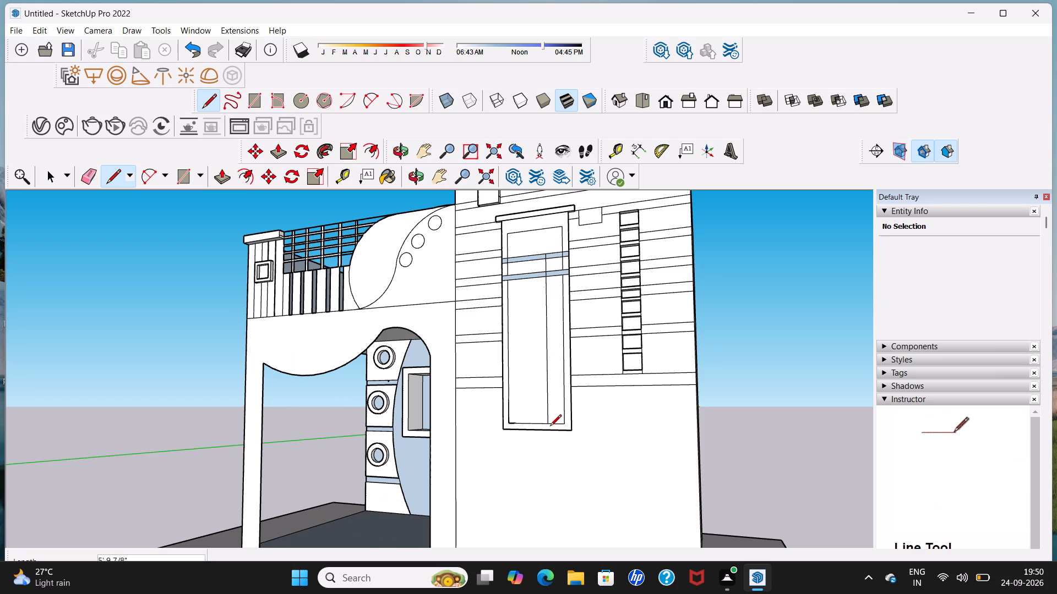
{"action": "scroll", "coordinate": [550, 427], "scroll_direction": "down", "scroll_amount": 2}
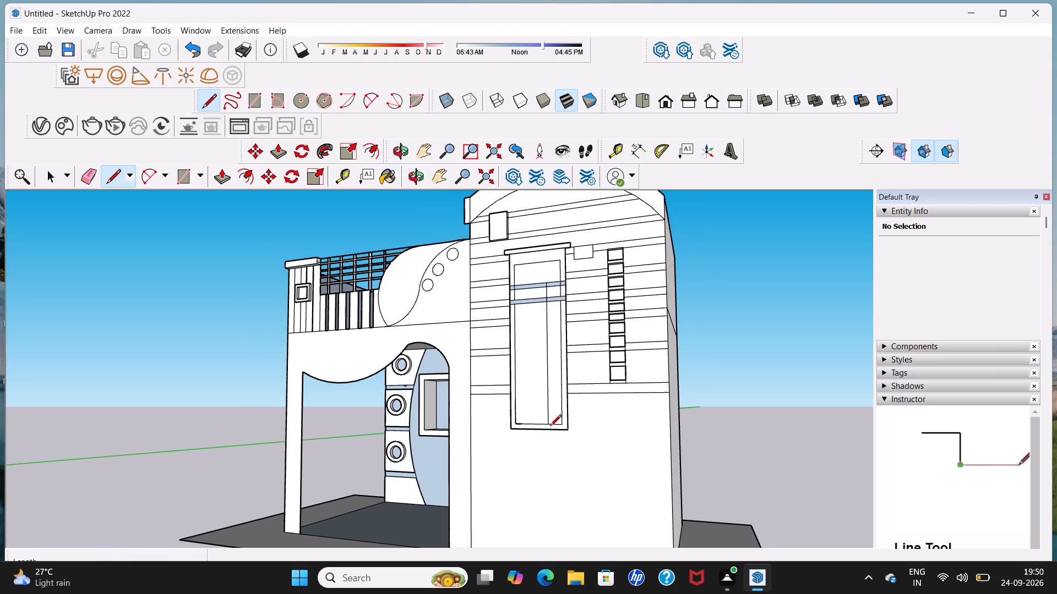
{"action": "key", "text": "space"}
Draw a circle of about 7 7/8" radius on the porch fascia, above the outer post.
{"action": "middle_click_drag", "start_coordinate": [550, 427], "coordinate": [591, 404]}
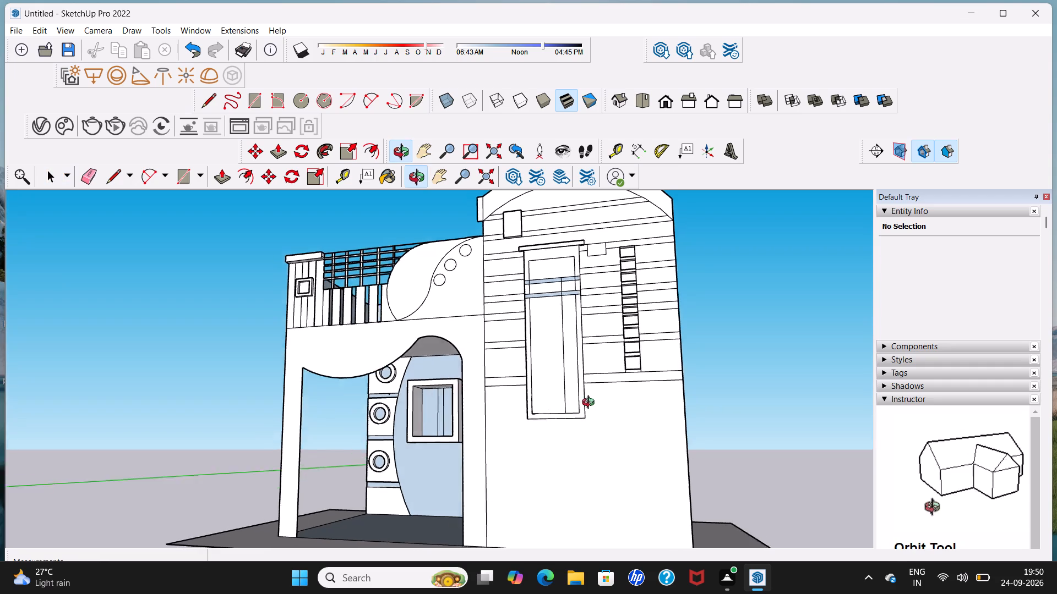
{"action": "middle_click_drag", "start_coordinate": [591, 404], "coordinate": [601, 398]}
{"action": "middle_click_drag", "start_coordinate": [551, 361], "coordinate": [537, 470]}
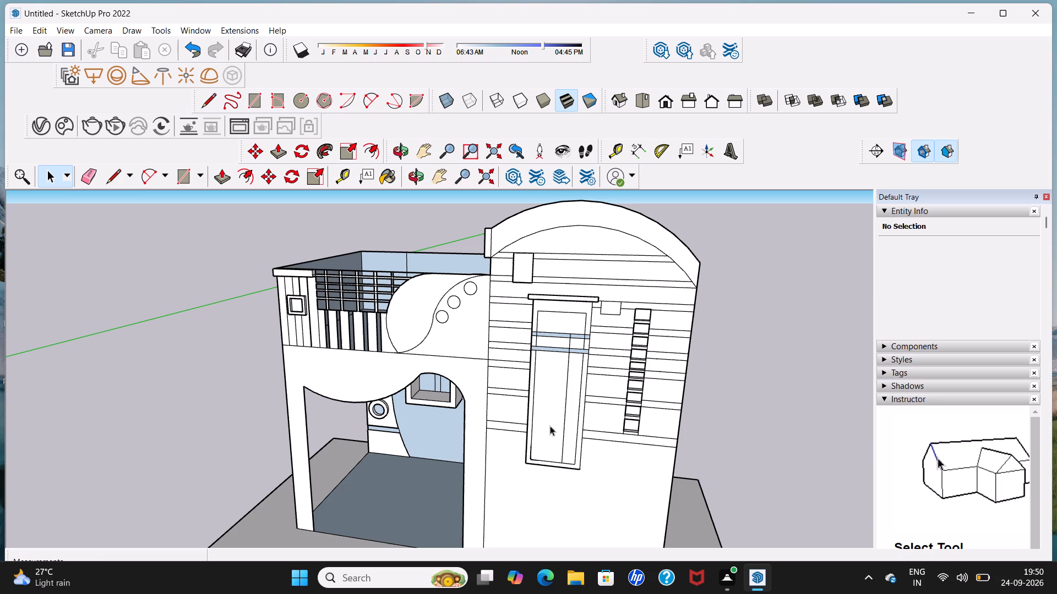
{"action": "scroll", "coordinate": [558, 418], "scroll_direction": "down", "scroll_amount": 2}
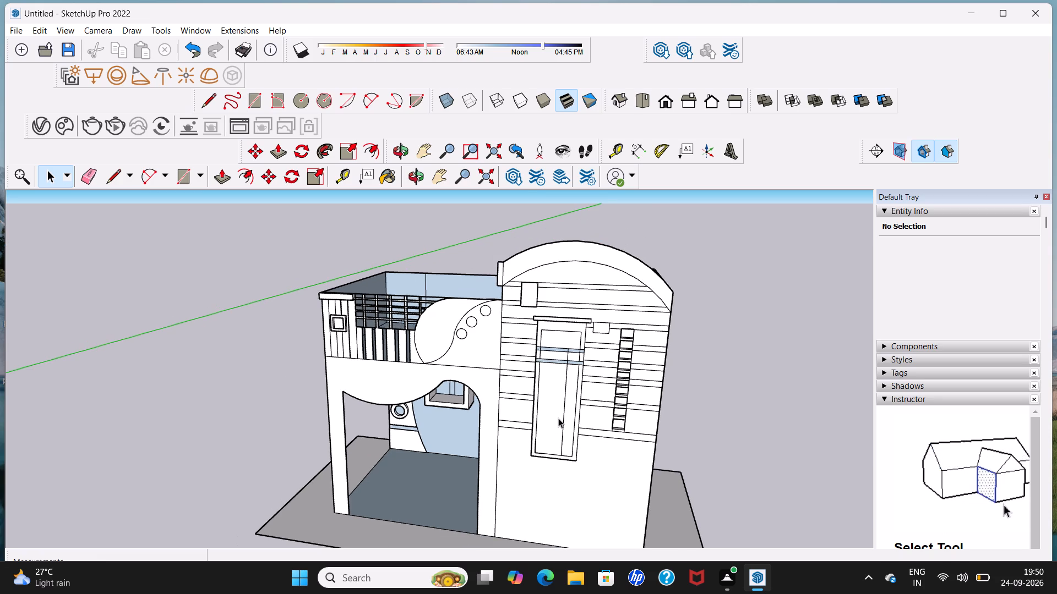
{"action": "middle_click_drag", "start_coordinate": [574, 414], "coordinate": [499, 367], "text": "shift"}
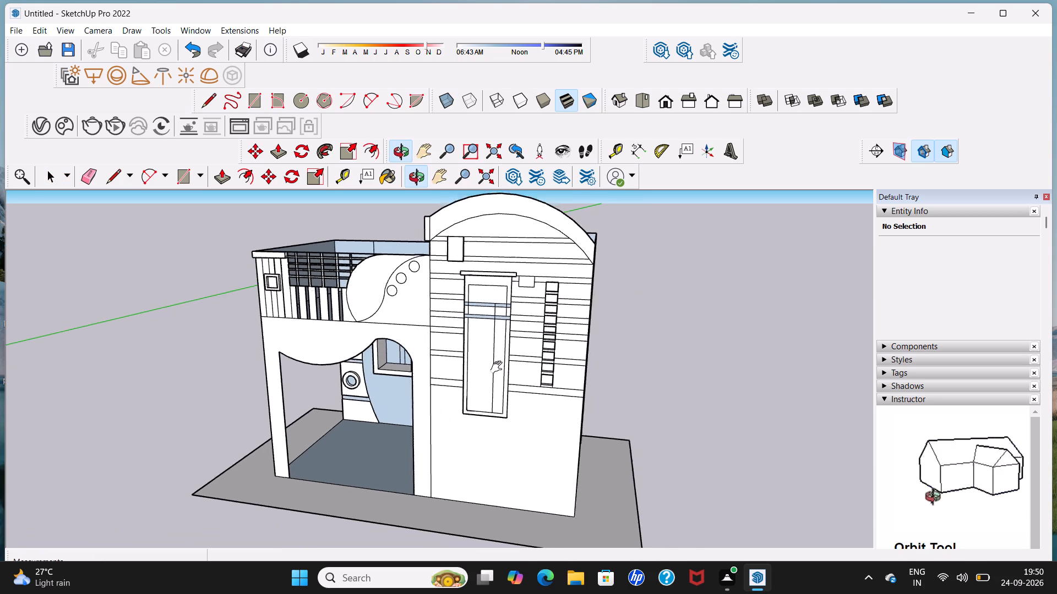
{"action": "middle_click_drag", "start_coordinate": [499, 367], "coordinate": [497, 366], "text": "shift"}
{"action": "middle_click_drag", "start_coordinate": [489, 372], "coordinate": [536, 359]}
{"action": "scroll", "coordinate": [534, 354], "scroll_direction": "up", "scroll_amount": 4}
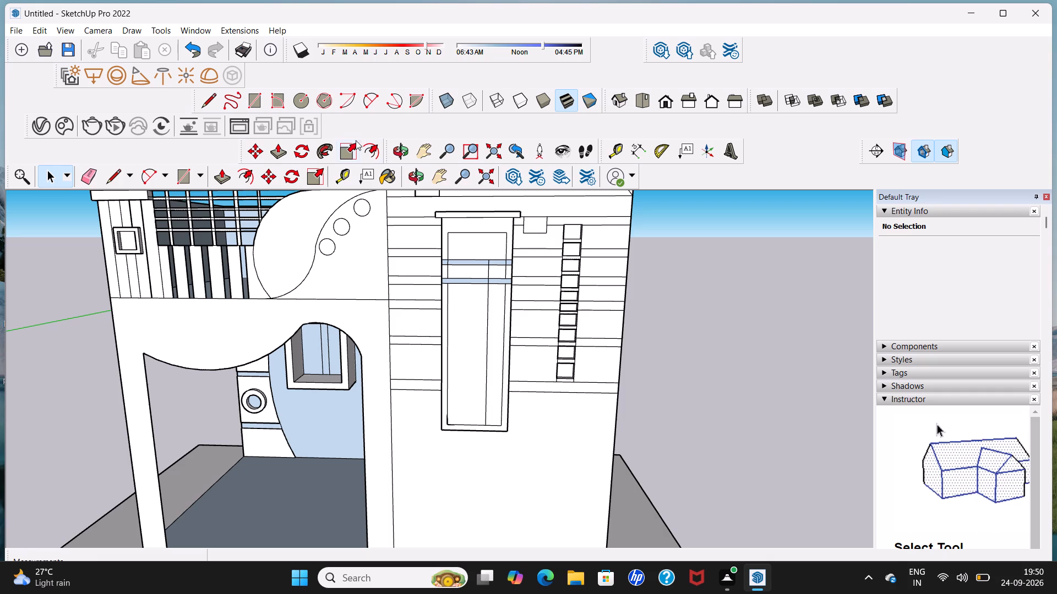
{"action": "left_click", "coordinate": [306, 104]}
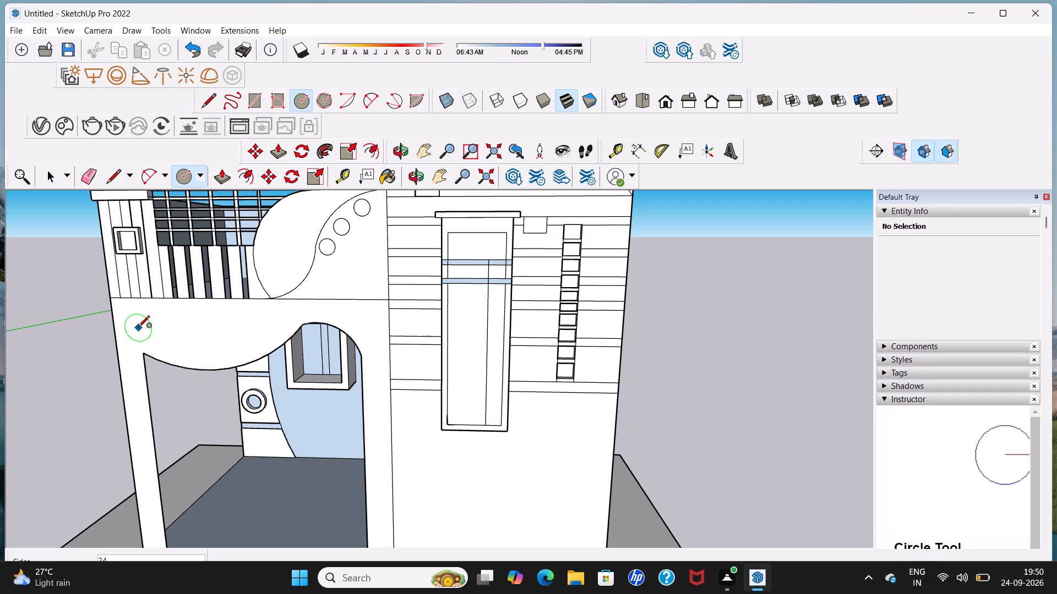
{"action": "left_click", "coordinate": [138, 328]}
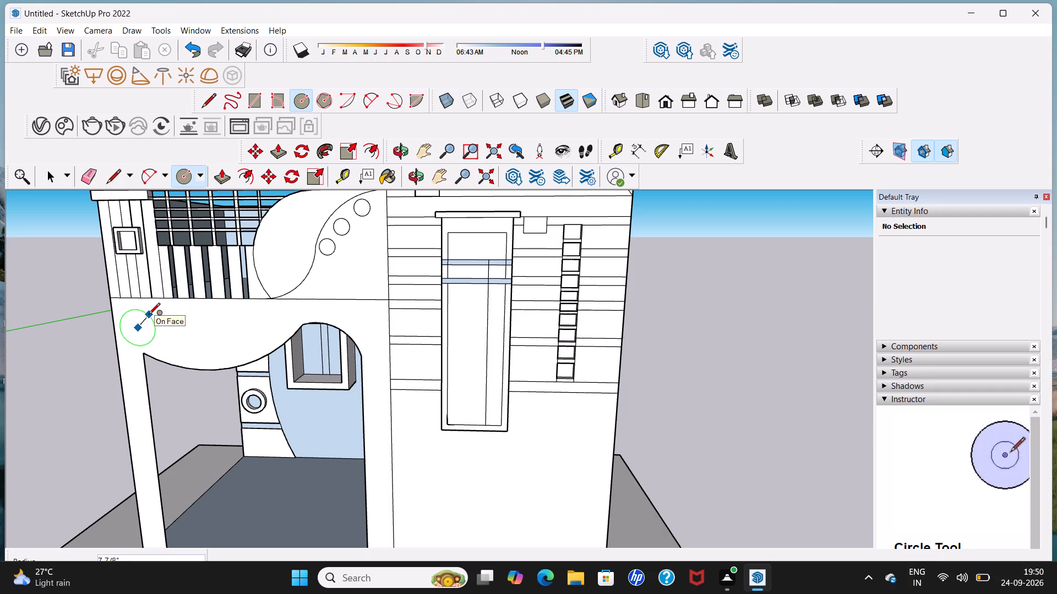
{"action": "left_click", "coordinate": [149, 315]}
{"action": "key", "text": "space"}
Push/Pull the circle on the porch fascia outward by about 1 15/16" into a raised disc.
{"action": "middle_click_drag", "start_coordinate": [149, 316], "coordinate": [38, 337]}
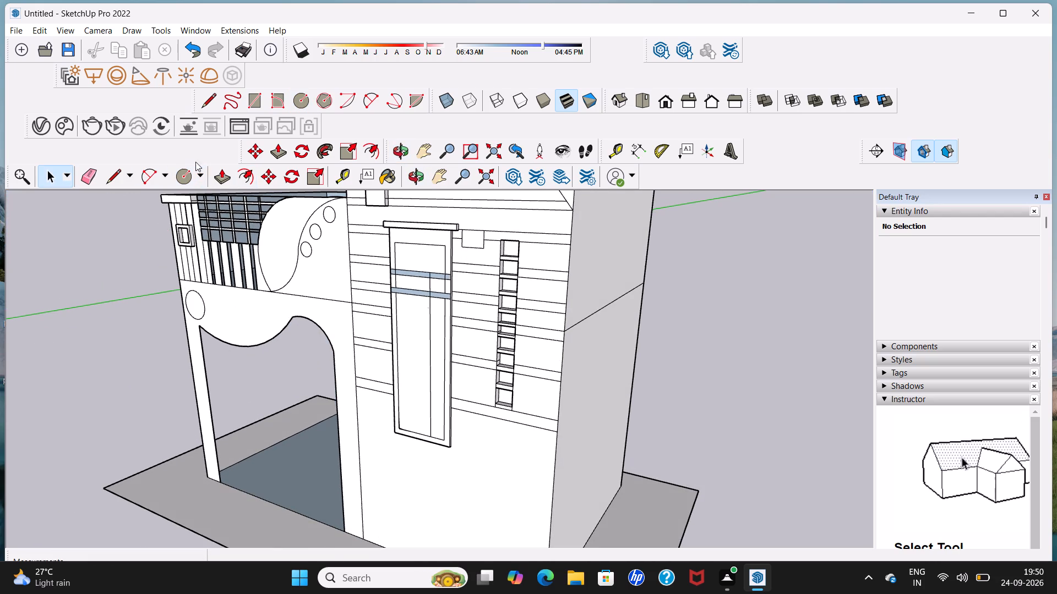
{"action": "left_click", "coordinate": [229, 181]}
{"action": "scroll", "coordinate": [201, 305], "scroll_direction": "up", "scroll_amount": 2}
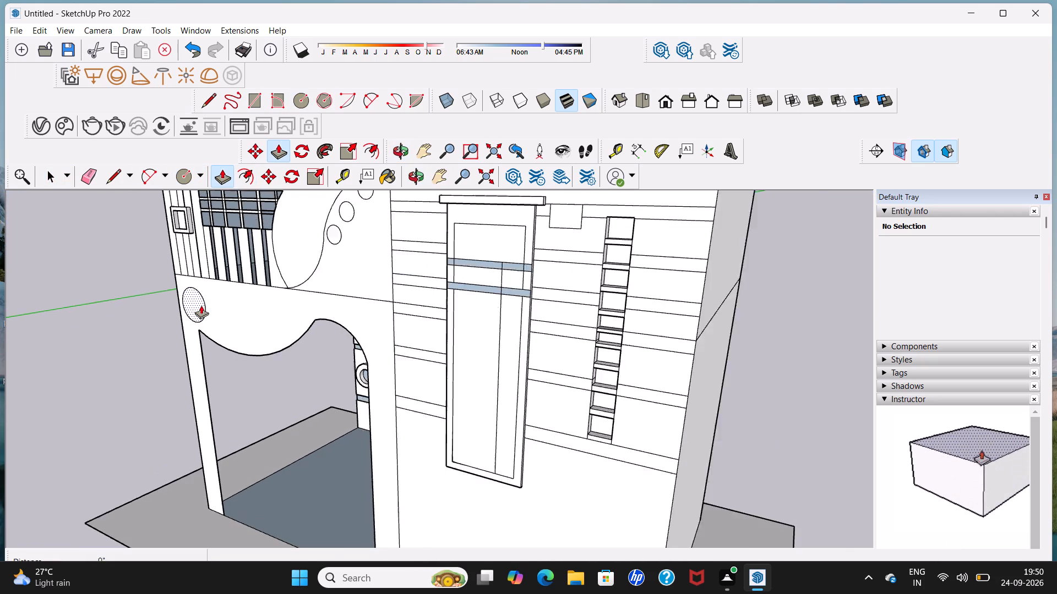
{"action": "scroll", "coordinate": [201, 305], "scroll_direction": "up", "scroll_amount": 1}
{"action": "left_click", "coordinate": [198, 300]}
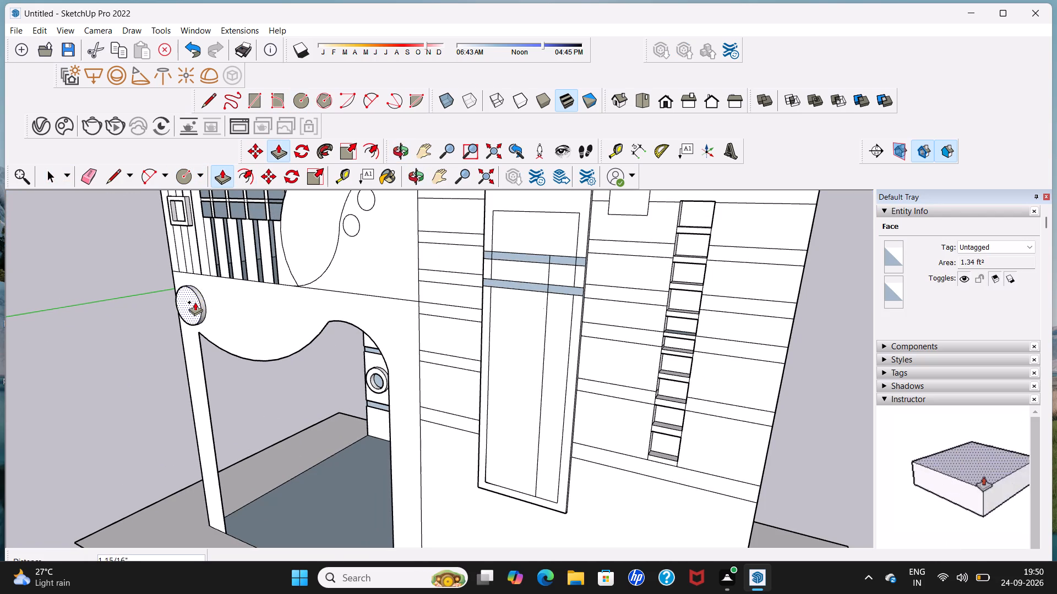
{"action": "left_click", "coordinate": [195, 302]}
{"action": "middle_click_drag", "start_coordinate": [199, 299], "coordinate": [308, 274]}
{"action": "scroll", "coordinate": [316, 272], "scroll_direction": "down", "scroll_amount": 5}
{"action": "key", "text": "space"}
Examine the whole house from the front, the side and above to review the facade details and base.
{"action": "middle_click_drag", "start_coordinate": [316, 272], "coordinate": [323, 293]}
{"action": "scroll", "coordinate": [323, 281], "scroll_direction": "down", "scroll_amount": 6}
{"action": "middle_click_drag", "start_coordinate": [326, 283], "coordinate": [345, 256]}
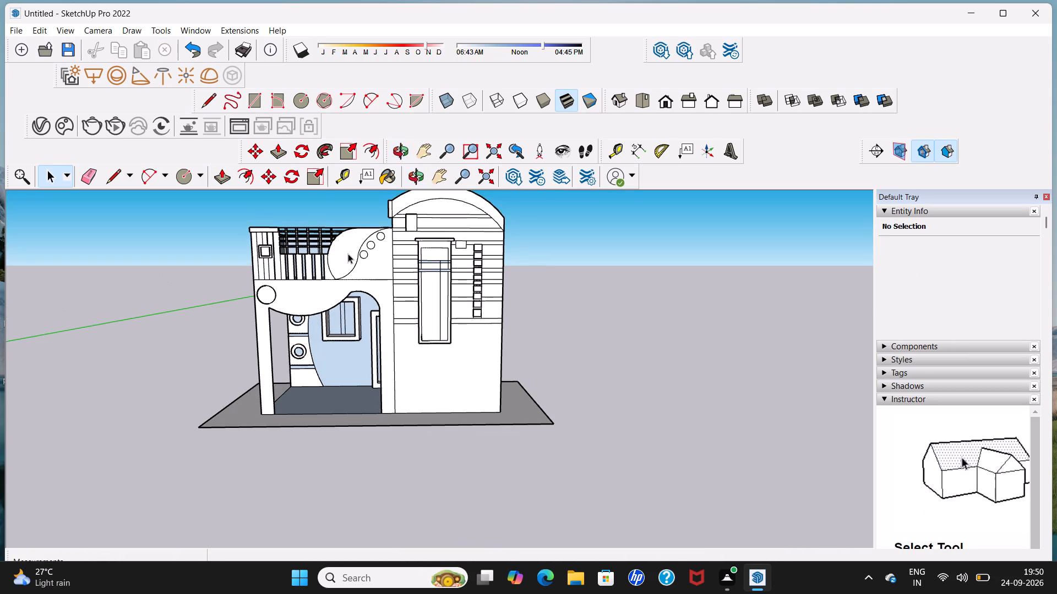
{"action": "scroll", "coordinate": [348, 254], "scroll_direction": "down", "scroll_amount": 4}
{"action": "middle_click_drag", "start_coordinate": [352, 263], "coordinate": [352, 231]}
{"action": "scroll", "coordinate": [378, 302], "scroll_direction": "up", "scroll_amount": 1}
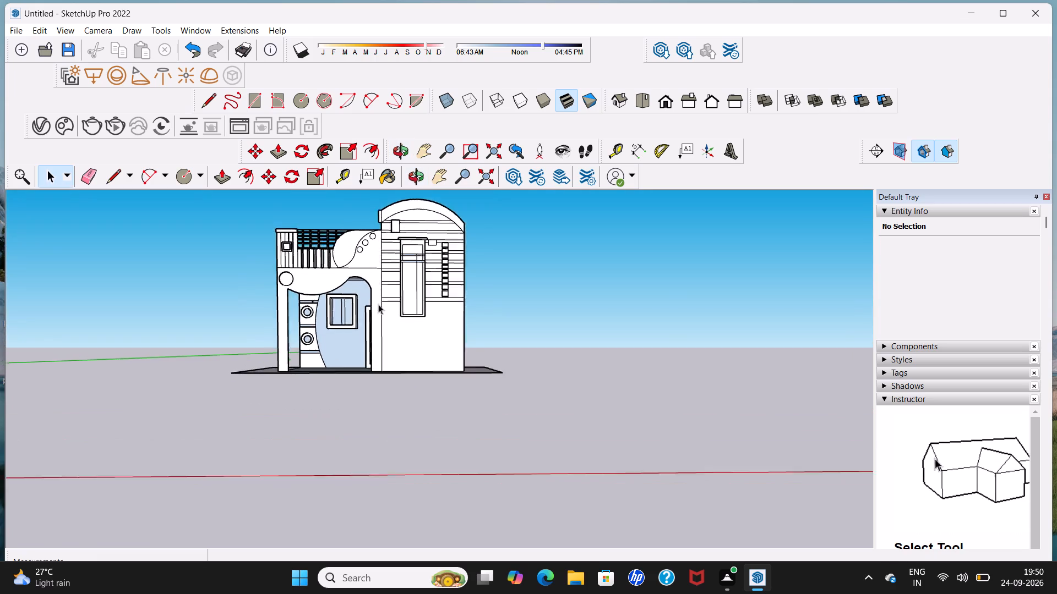
{"action": "scroll", "coordinate": [378, 304], "scroll_direction": "up", "scroll_amount": 3}
{"action": "scroll", "coordinate": [378, 304], "scroll_direction": "down", "scroll_amount": 2}
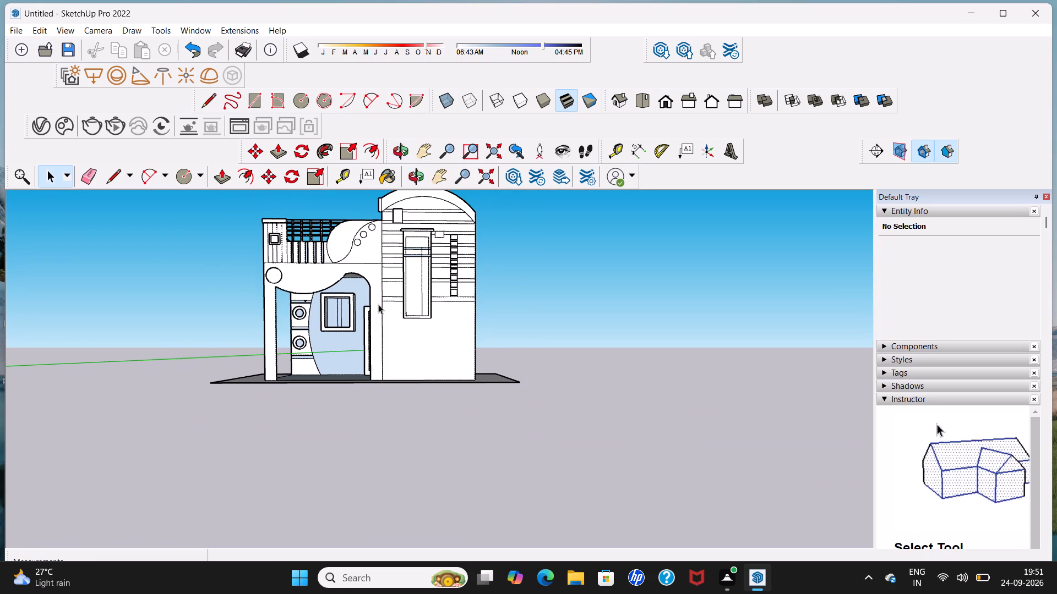
{"action": "middle_click_drag", "start_coordinate": [378, 304], "coordinate": [364, 364]}
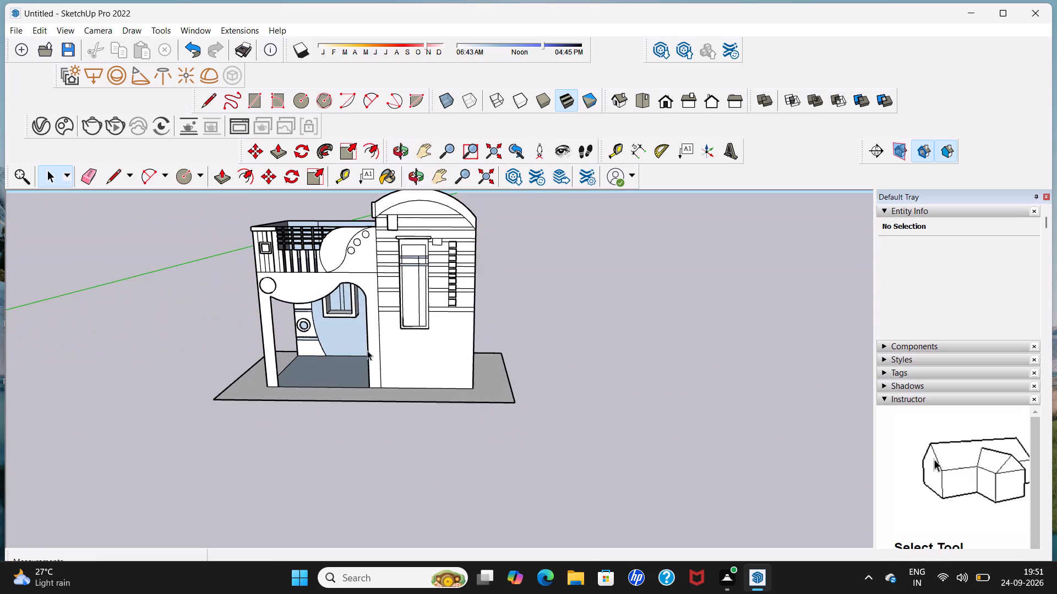
{"action": "scroll", "coordinate": [378, 314], "scroll_direction": "down", "scroll_amount": 3}
{"action": "middle_click_drag", "start_coordinate": [381, 310], "coordinate": [386, 280]}
{"action": "scroll", "coordinate": [386, 283], "scroll_direction": "up", "scroll_amount": 3}
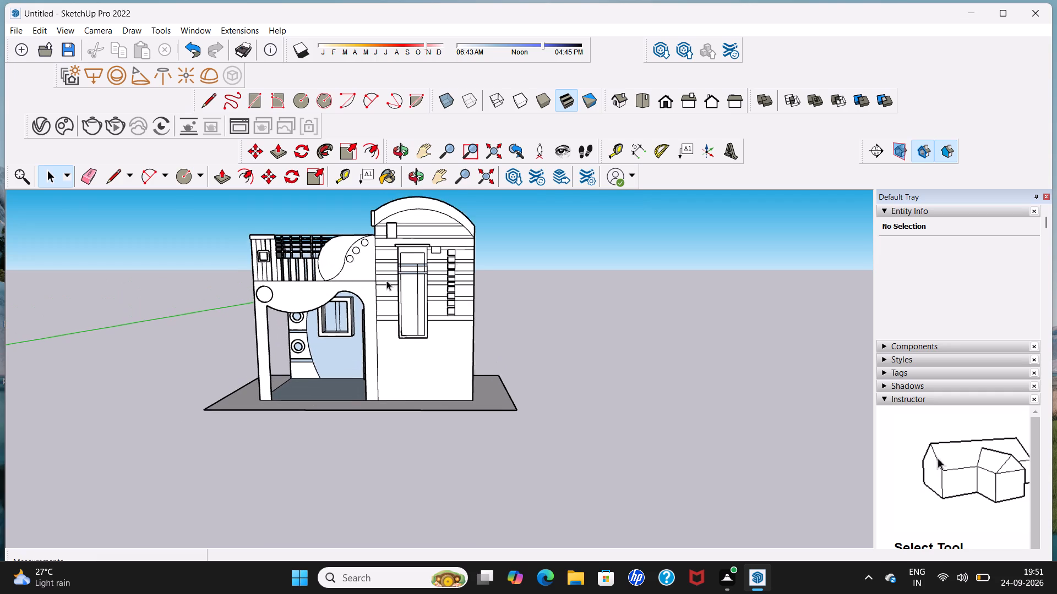
{"action": "scroll", "coordinate": [386, 280], "scroll_direction": "up", "scroll_amount": 1}
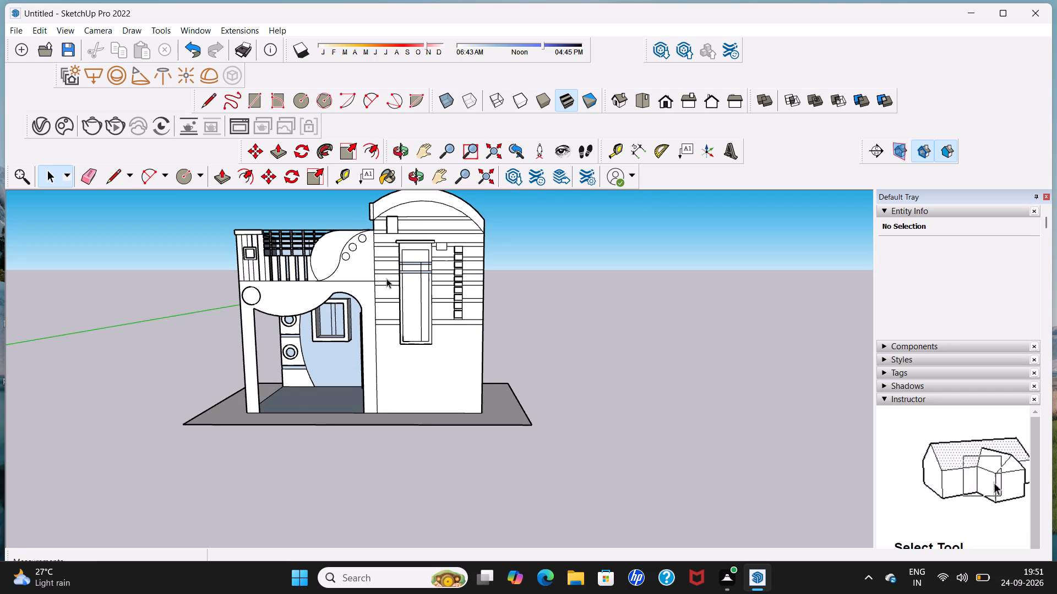
{"action": "middle_click_drag", "start_coordinate": [466, 281], "coordinate": [354, 290]}
{"action": "scroll", "coordinate": [466, 281], "scroll_direction": "up", "scroll_amount": 1}
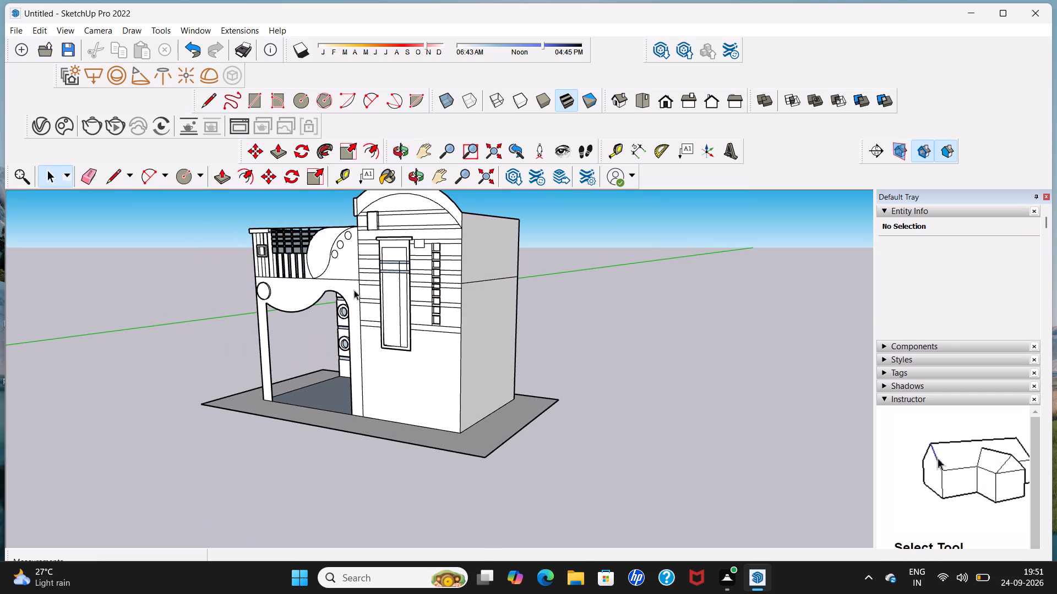
{"action": "middle_click_drag", "start_coordinate": [354, 290], "coordinate": [461, 290]}
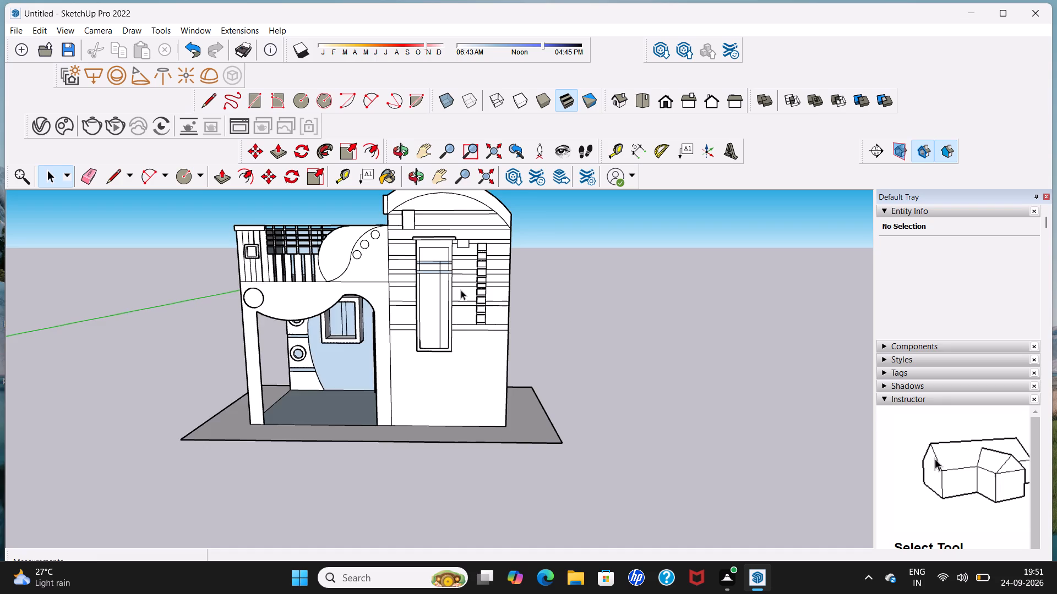
{"action": "scroll", "coordinate": [461, 290], "scroll_direction": "down", "scroll_amount": 4}
{"action": "middle_click_drag", "start_coordinate": [459, 303], "coordinate": [455, 334]}
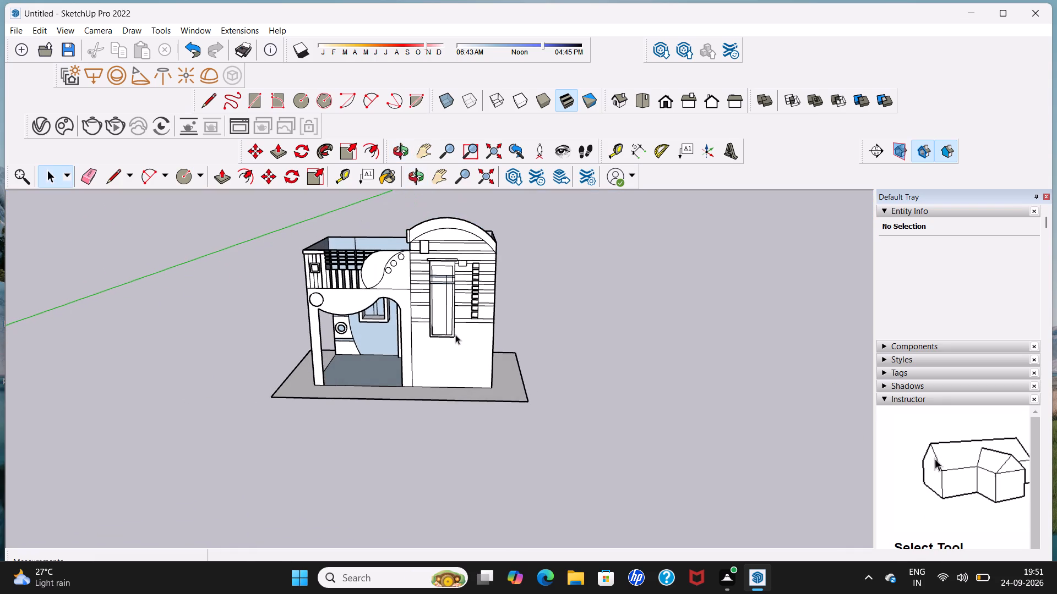
{"action": "scroll", "coordinate": [455, 334], "scroll_direction": "up", "scroll_amount": 1}
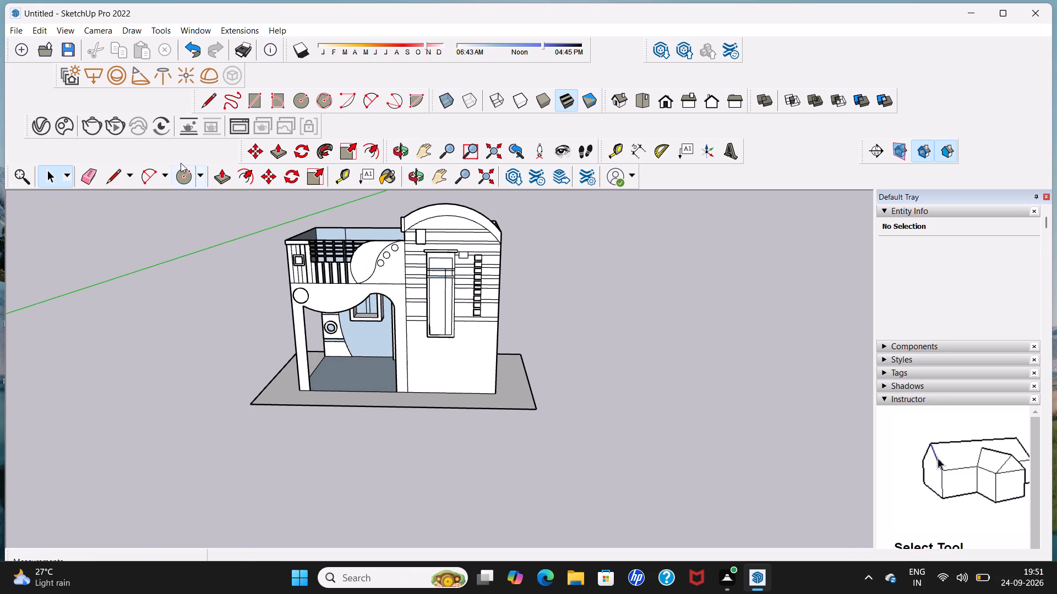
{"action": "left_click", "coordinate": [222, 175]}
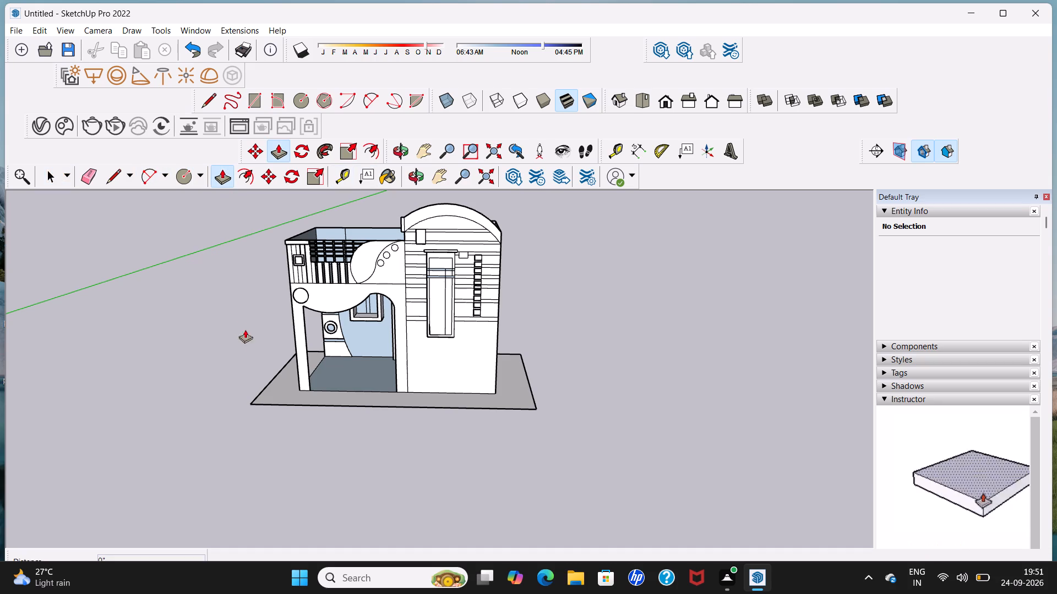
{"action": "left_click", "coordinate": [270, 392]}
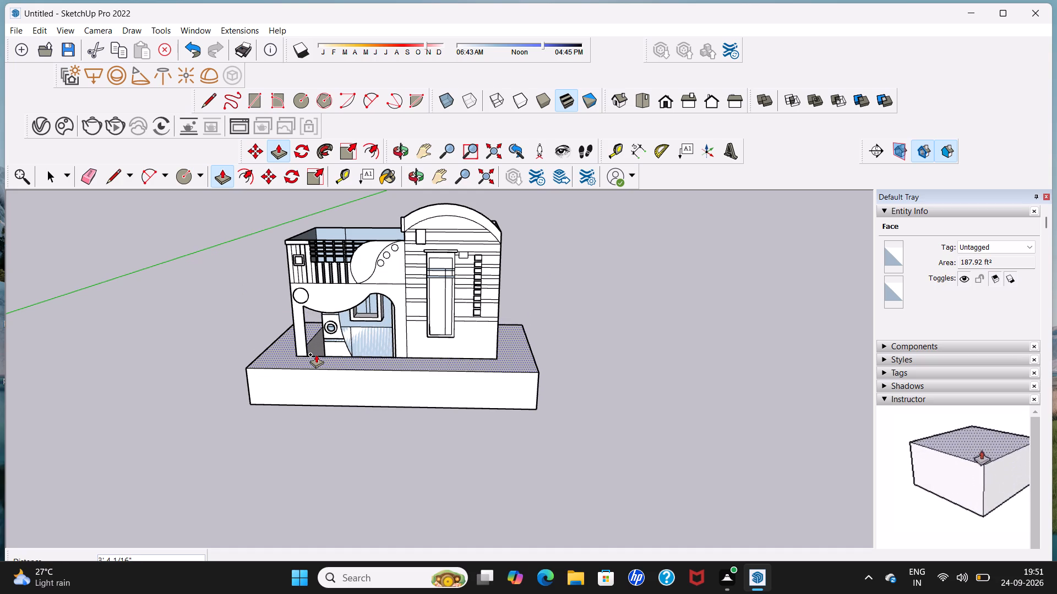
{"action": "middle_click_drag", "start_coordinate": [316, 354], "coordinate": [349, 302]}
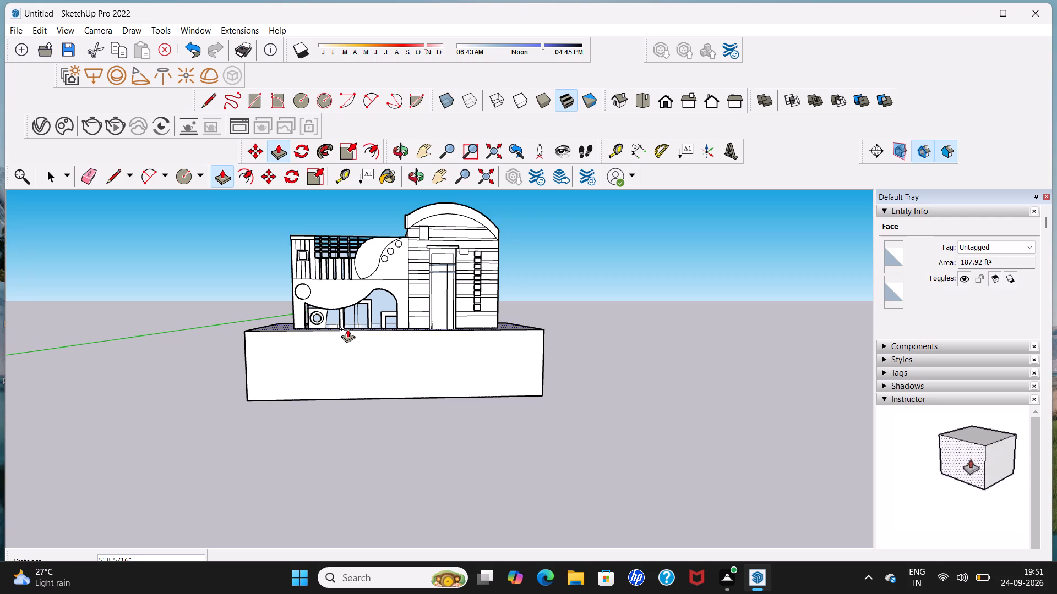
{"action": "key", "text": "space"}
Draw a line about 24' 8 1/2" long across the base, parallel to its front edge and in front of the house.
{"action": "middle_click_drag", "start_coordinate": [347, 329], "coordinate": [357, 445]}
{"action": "scroll", "coordinate": [355, 442], "scroll_direction": "up", "scroll_amount": 3}
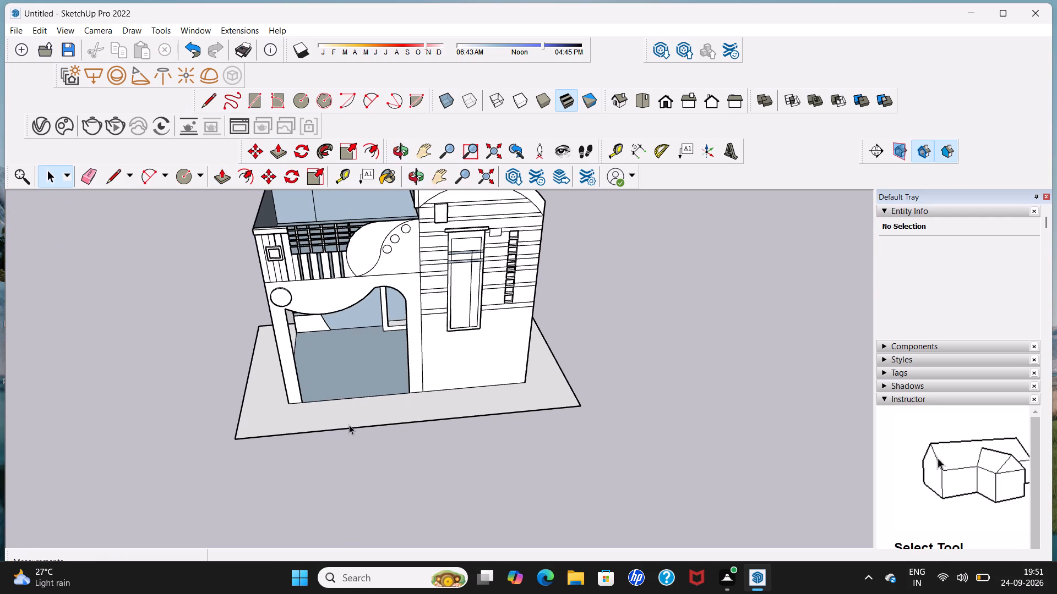
{"action": "middle_click_drag", "start_coordinate": [375, 320], "coordinate": [348, 335]}
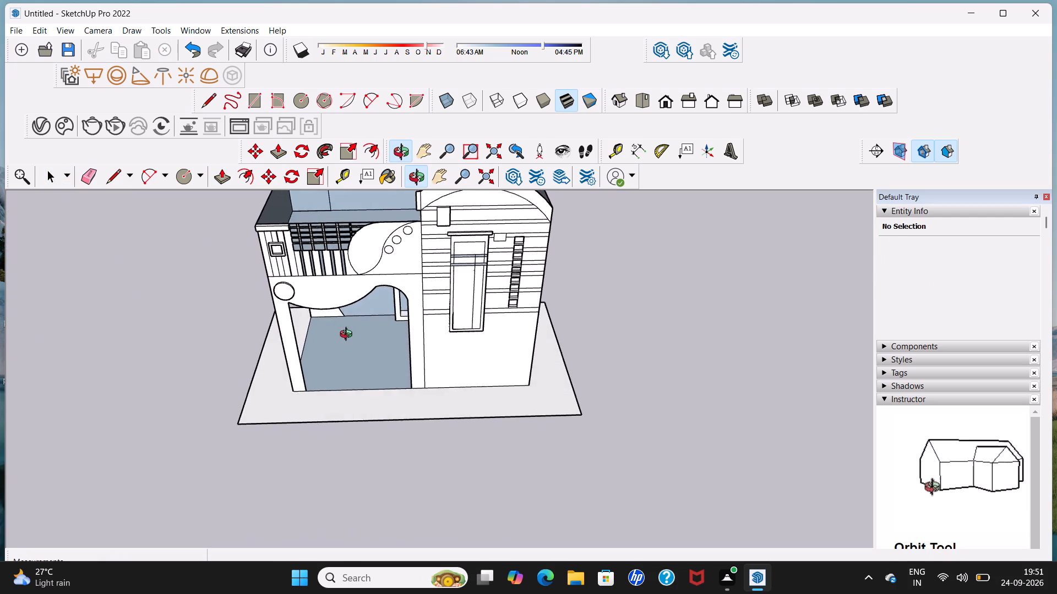
{"action": "middle_click_drag", "start_coordinate": [348, 335], "coordinate": [339, 337]}
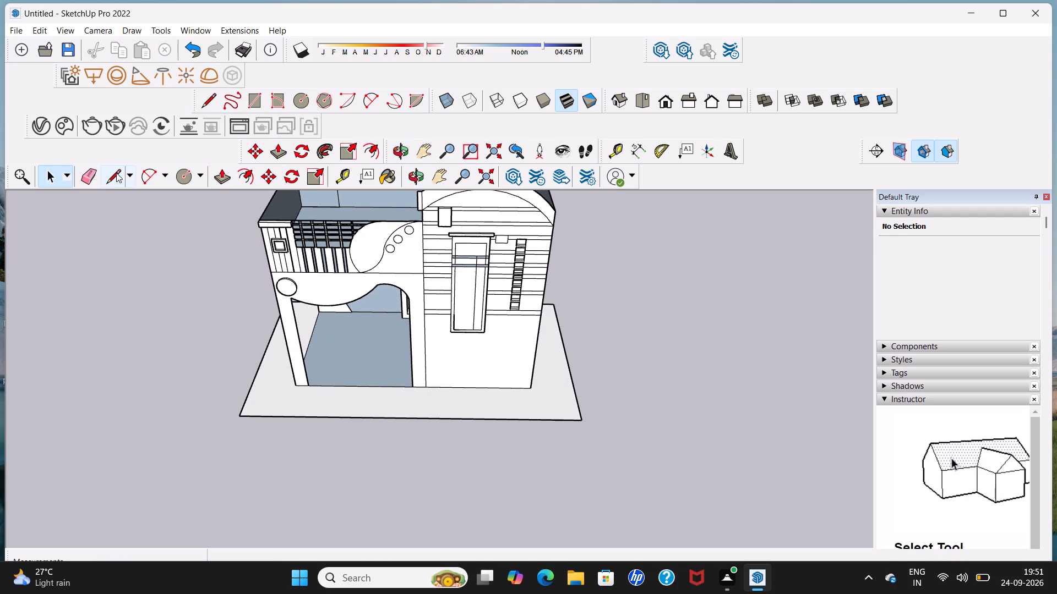
{"action": "left_click", "coordinate": [116, 173]}
{"action": "scroll", "coordinate": [303, 375], "scroll_direction": "up", "scroll_amount": 4}
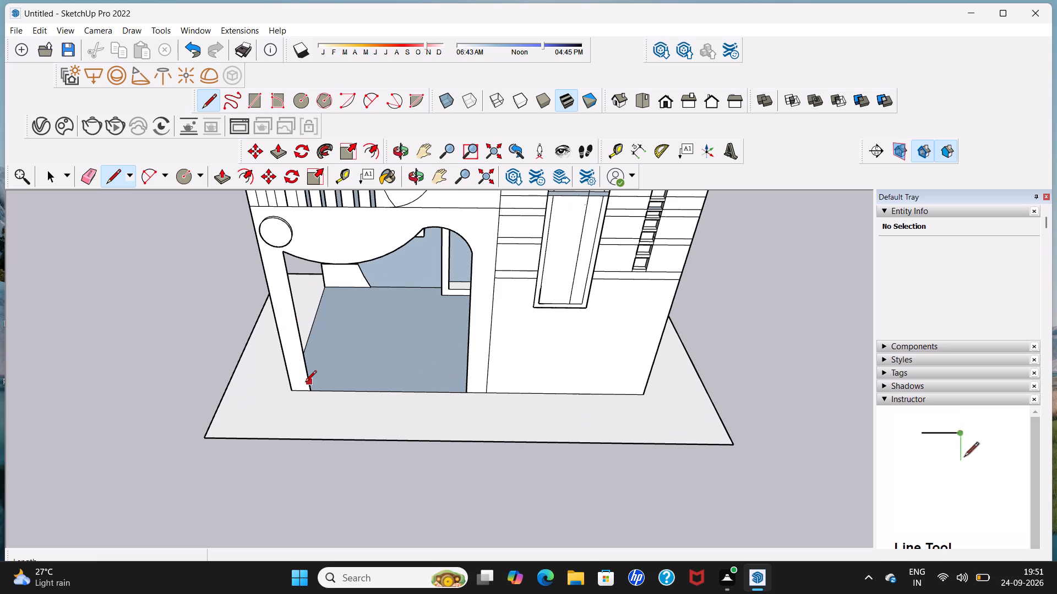
{"action": "left_click", "coordinate": [220, 413]}
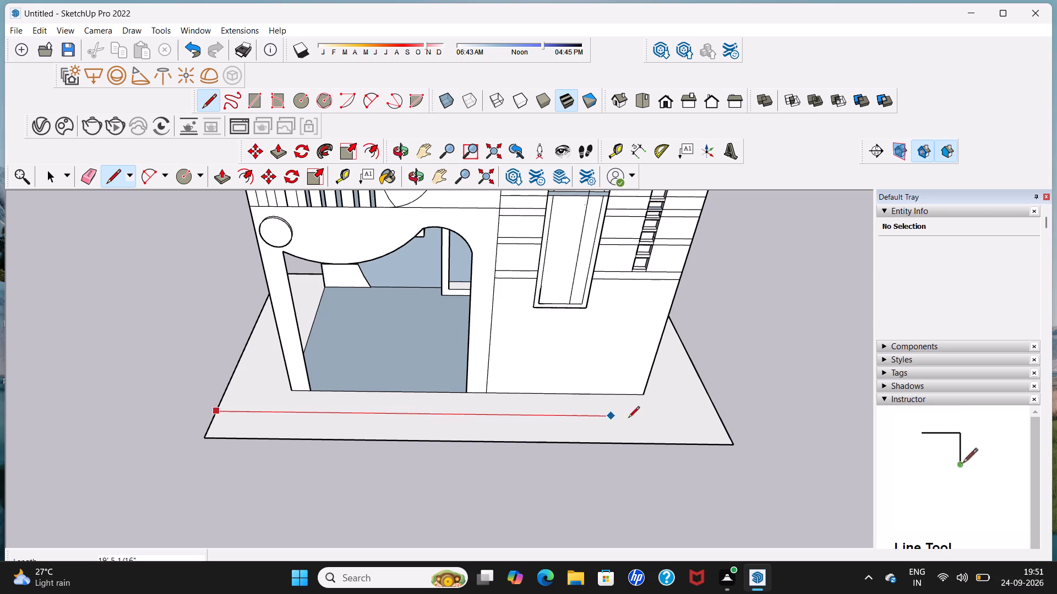
{"action": "left_click", "coordinate": [721, 417]}
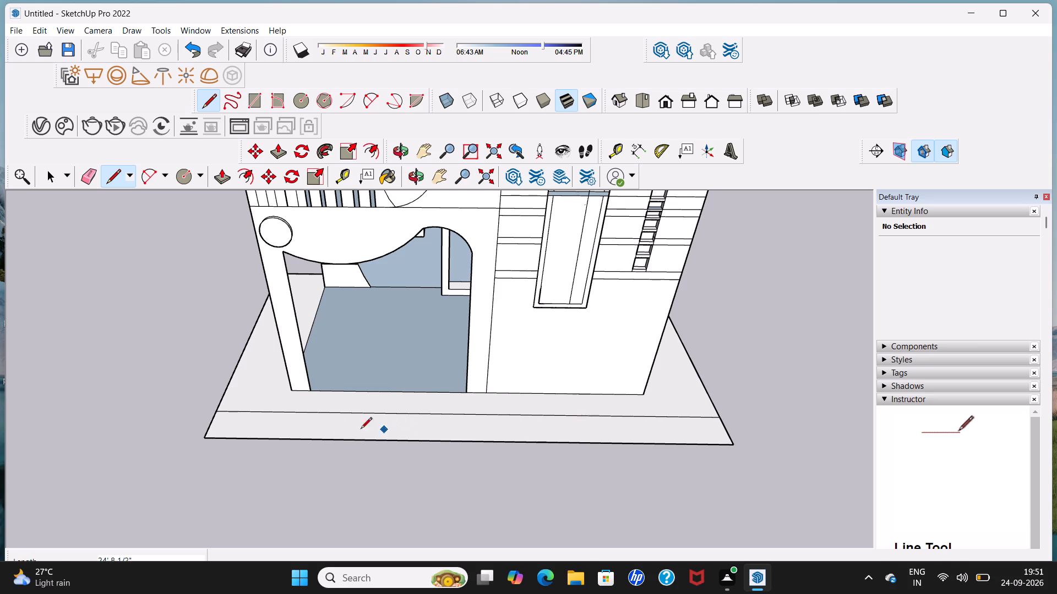
Draw a line about 13' 1 1/4" long on the base's porch side, from the front line to the back edge, parallel to the side edge.
{"action": "middle_click_drag", "start_coordinate": [206, 406], "coordinate": [255, 413]}
{"action": "scroll", "coordinate": [255, 421], "scroll_direction": "up", "scroll_amount": 2}
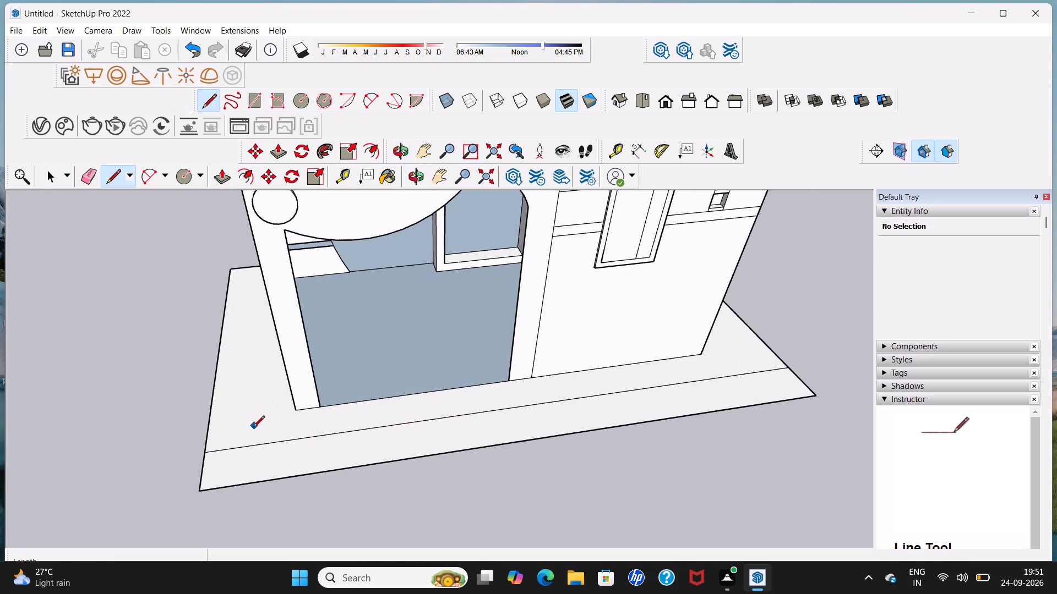
{"action": "scroll", "coordinate": [253, 428], "scroll_direction": "up", "scroll_amount": 1}
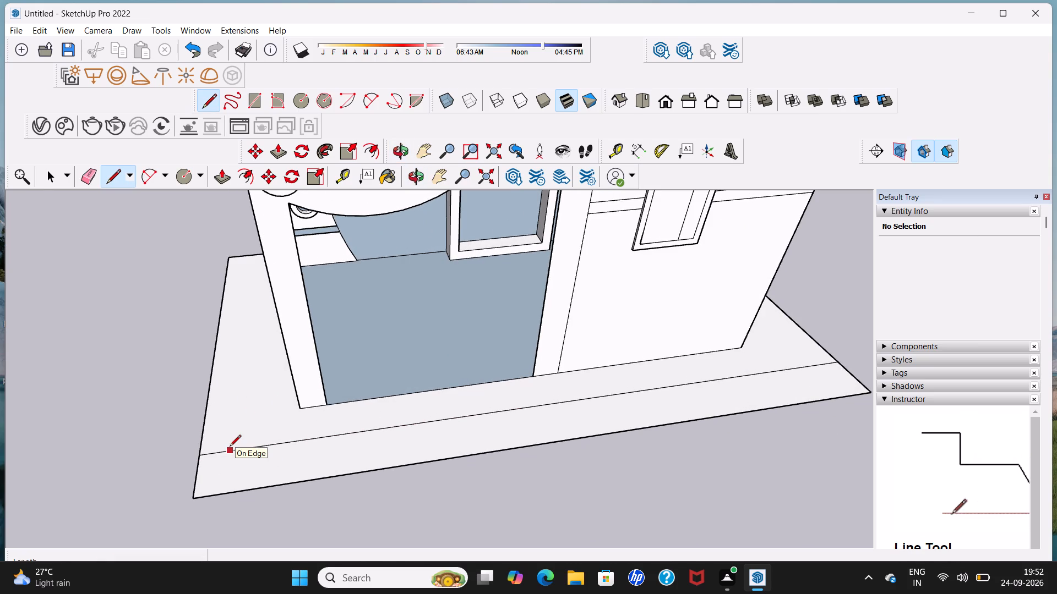
{"action": "left_click", "coordinate": [230, 447]}
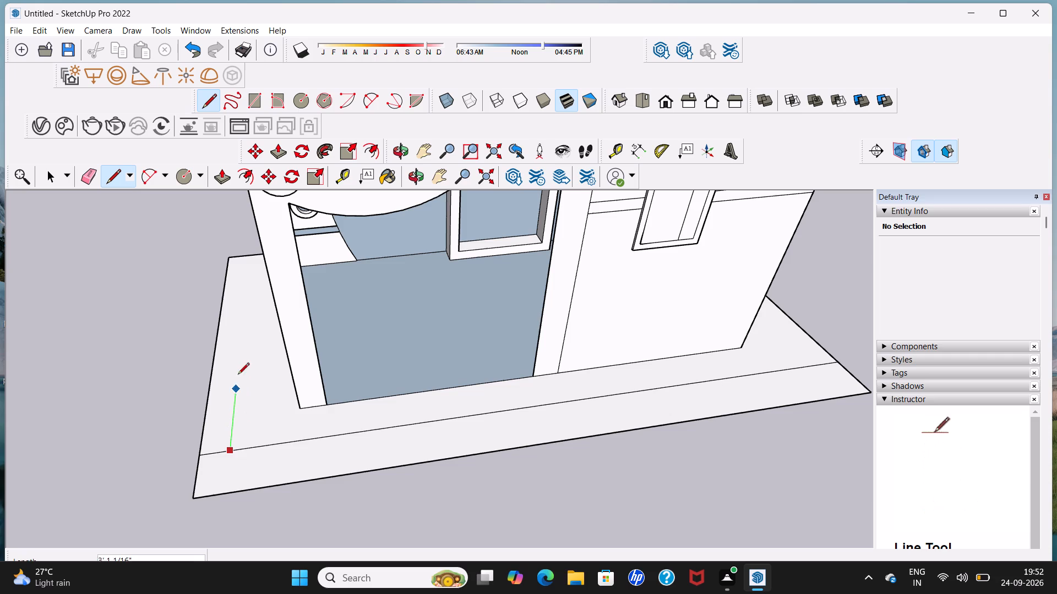
{"action": "left_click", "coordinate": [250, 257]}
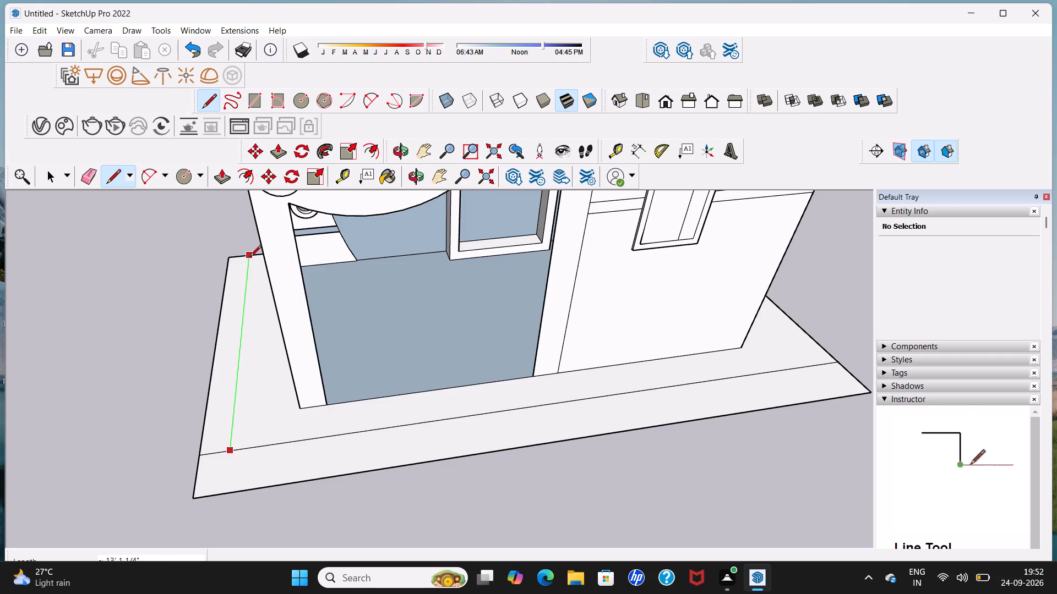
Draw a matching line about 13' 1 1/4" long on the base's opposite side, from the front line to the back edge.
{"action": "scroll", "coordinate": [250, 257], "scroll_direction": "down", "scroll_amount": 4}
{"action": "middle_click_drag", "start_coordinate": [261, 293], "coordinate": [55, 290]}
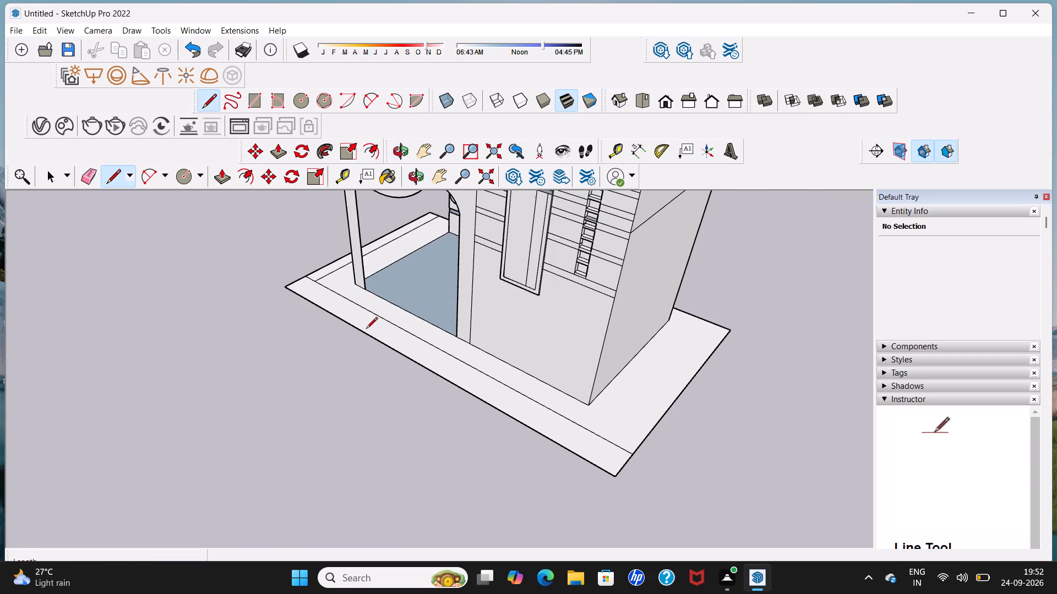
{"action": "middle_click_drag", "start_coordinate": [591, 335], "coordinate": [581, 336]}
{"action": "middle_click_drag", "start_coordinate": [576, 335], "coordinate": [405, 305], "text": "shift"}
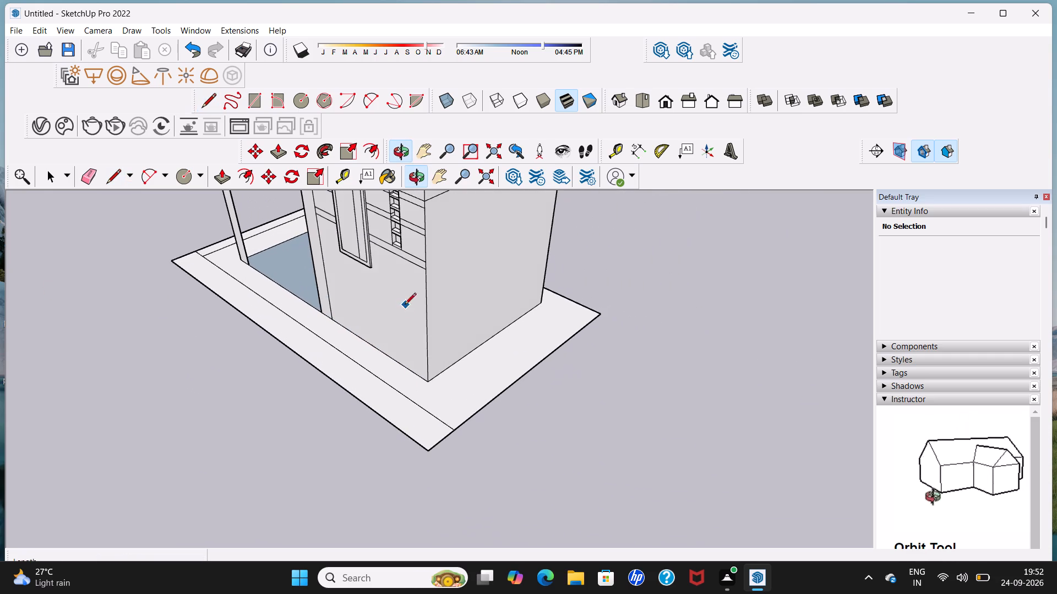
{"action": "left_click", "coordinate": [437, 416]}
{"action": "left_click", "coordinate": [580, 309]}
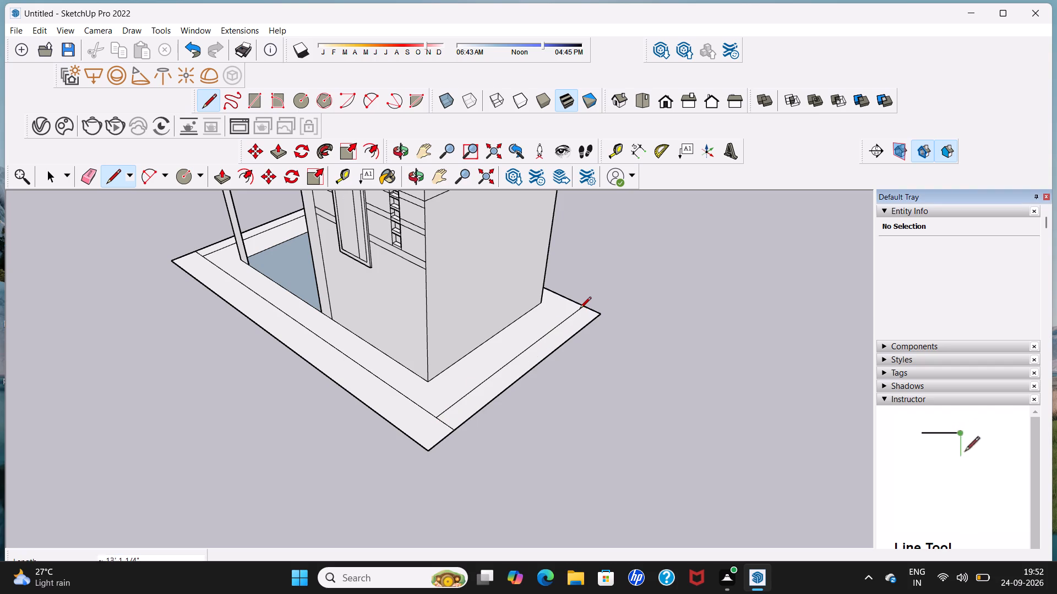
{"action": "key", "text": "space"}
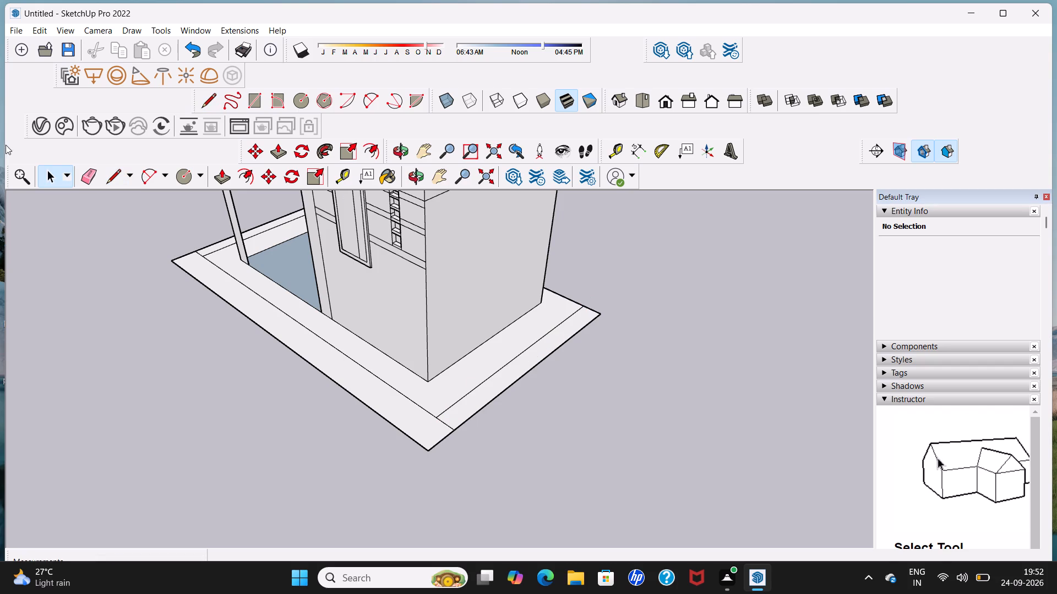
Erase the short ends of the front line that extend past the side lines at both front corners of the base.
{"action": "left_click", "coordinate": [94, 175]}
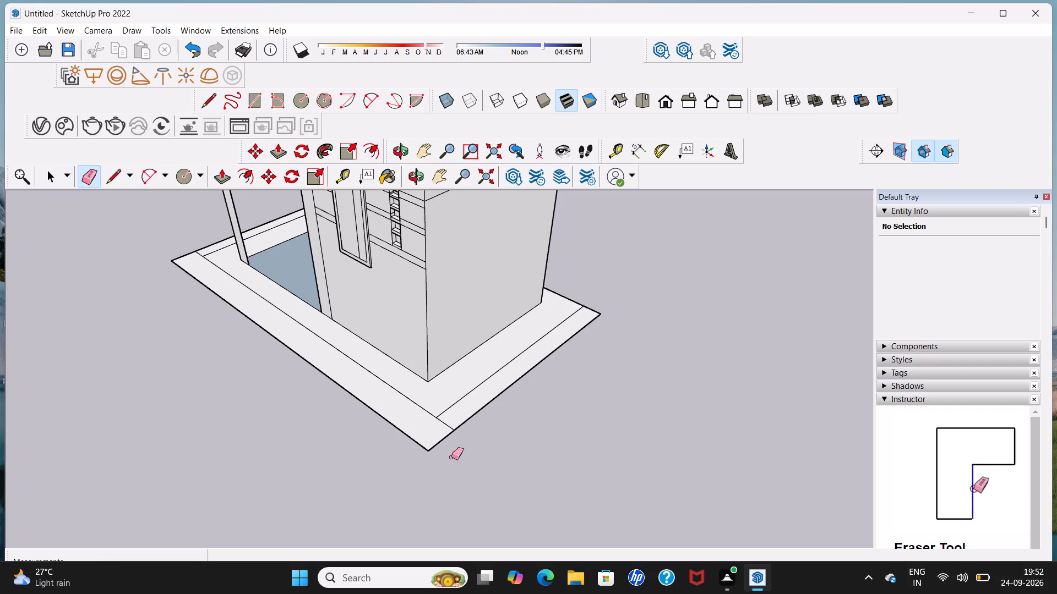
{"action": "left_click", "coordinate": [451, 428]}
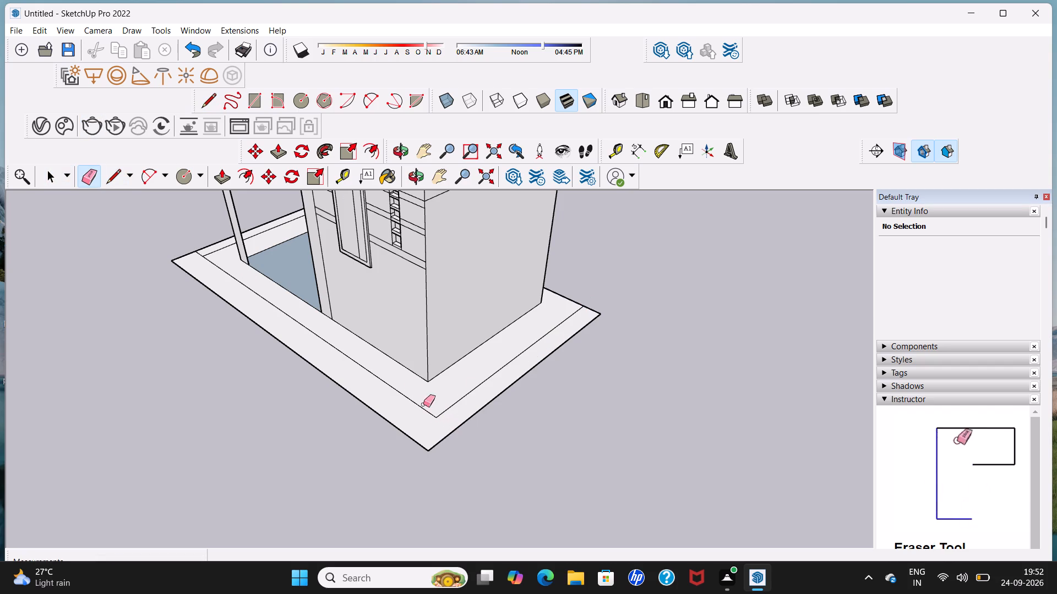
{"action": "middle_click_drag", "start_coordinate": [329, 351], "coordinate": [578, 350]}
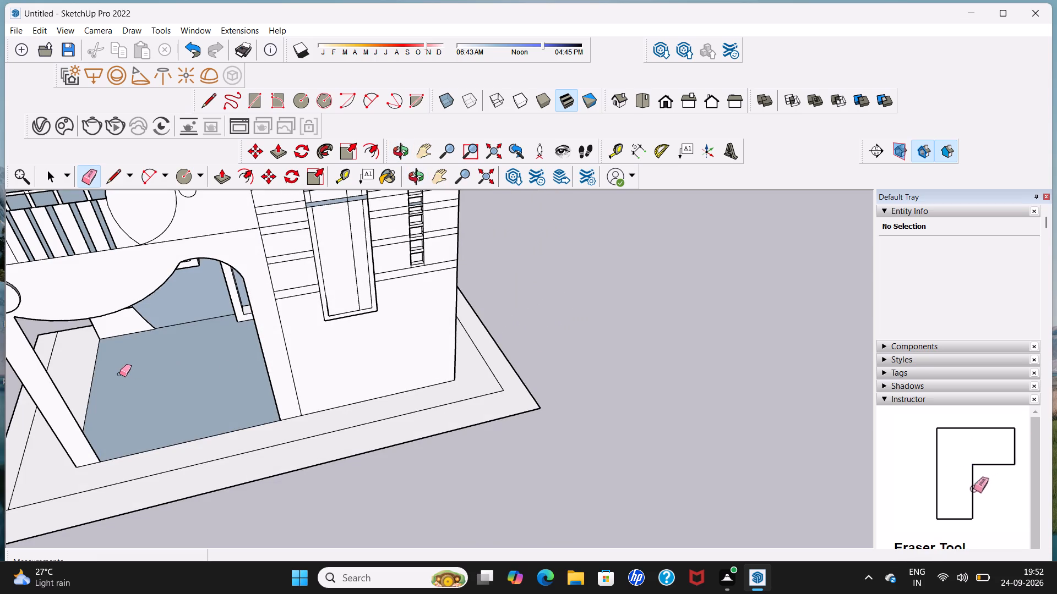
{"action": "middle_click_drag", "start_coordinate": [118, 373], "coordinate": [256, 293], "text": "shift"}
{"action": "scroll", "coordinate": [176, 395], "scroll_direction": "up", "scroll_amount": 3}
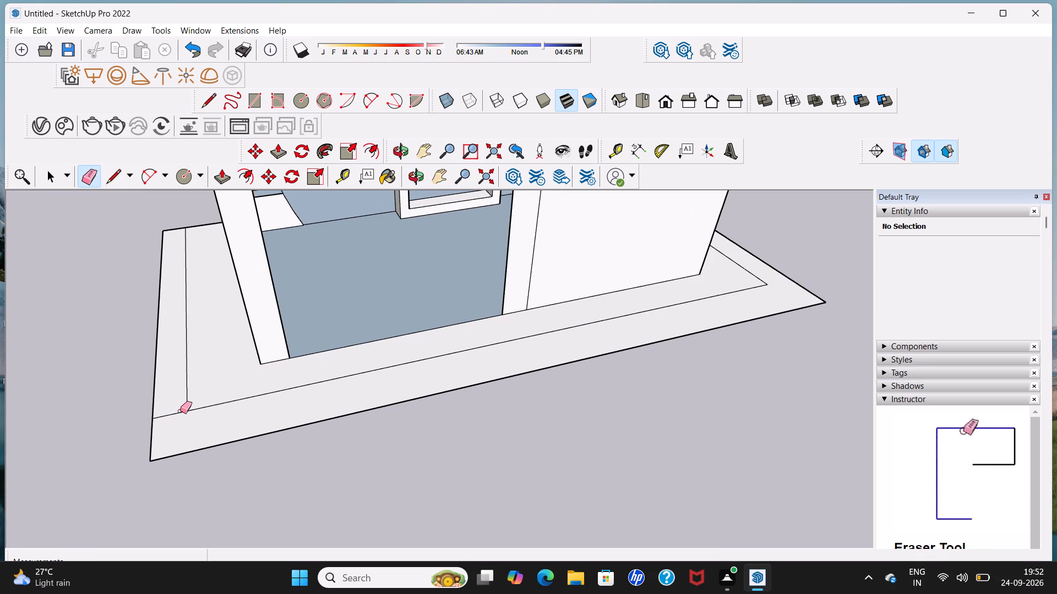
{"action": "left_click", "coordinate": [180, 411]}
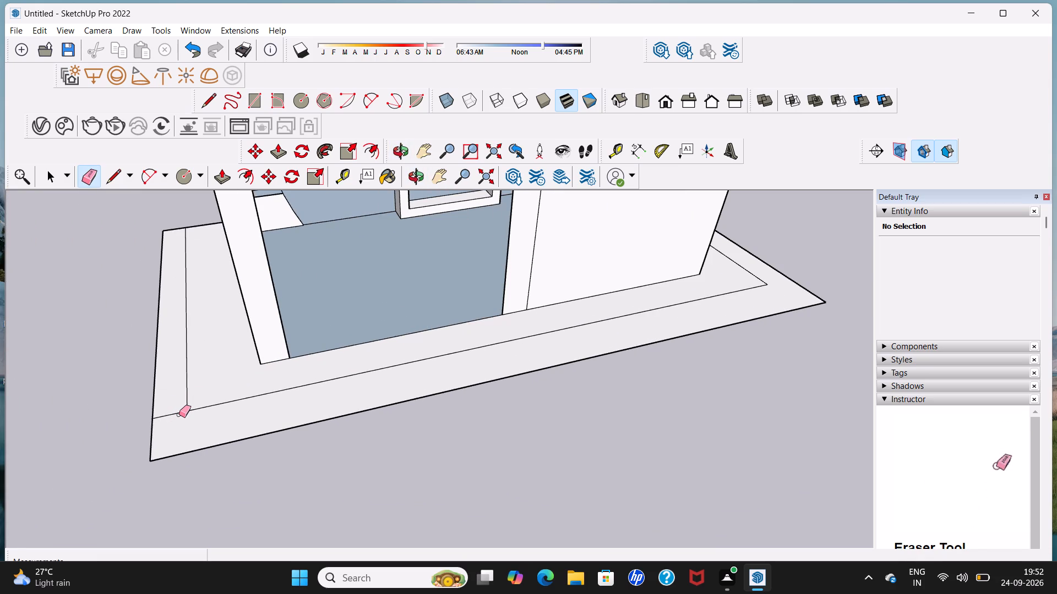
{"action": "left_click", "coordinate": [181, 413]}
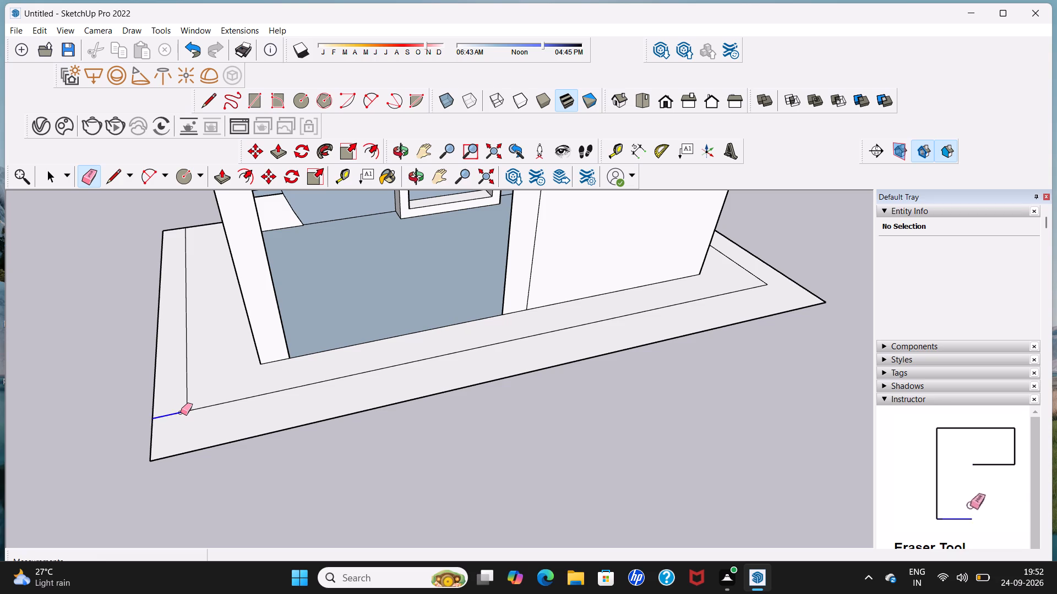
{"action": "key", "text": "space"}
Push/Pull the U-shaped border strip of the base upward by about 5' 7 13/16" into a boundary wall.
{"action": "scroll", "coordinate": [181, 381], "scroll_direction": "down", "scroll_amount": 7}
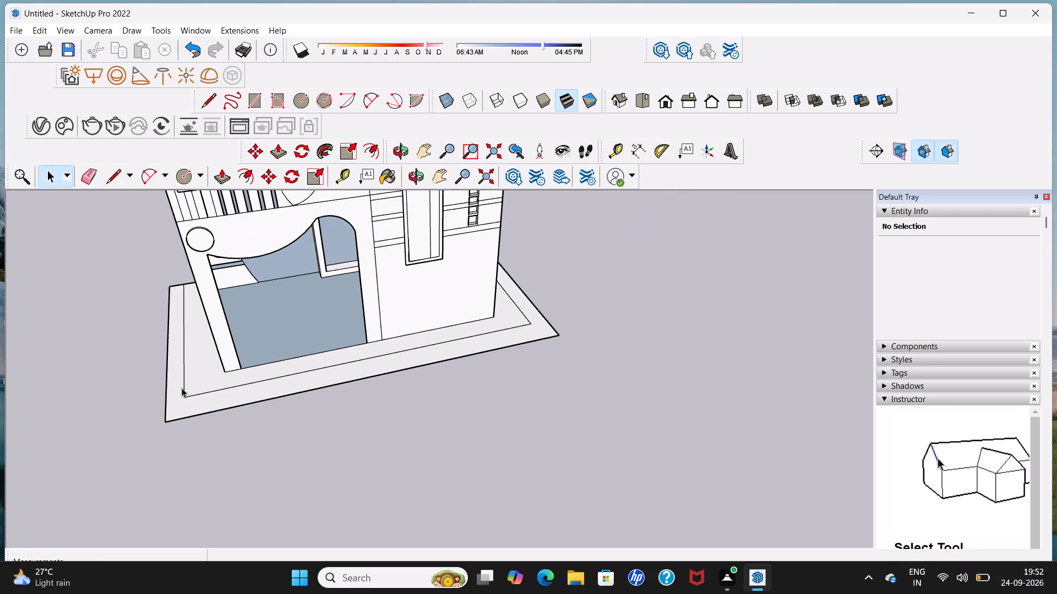
{"action": "scroll", "coordinate": [182, 388], "scroll_direction": "down", "scroll_amount": 1}
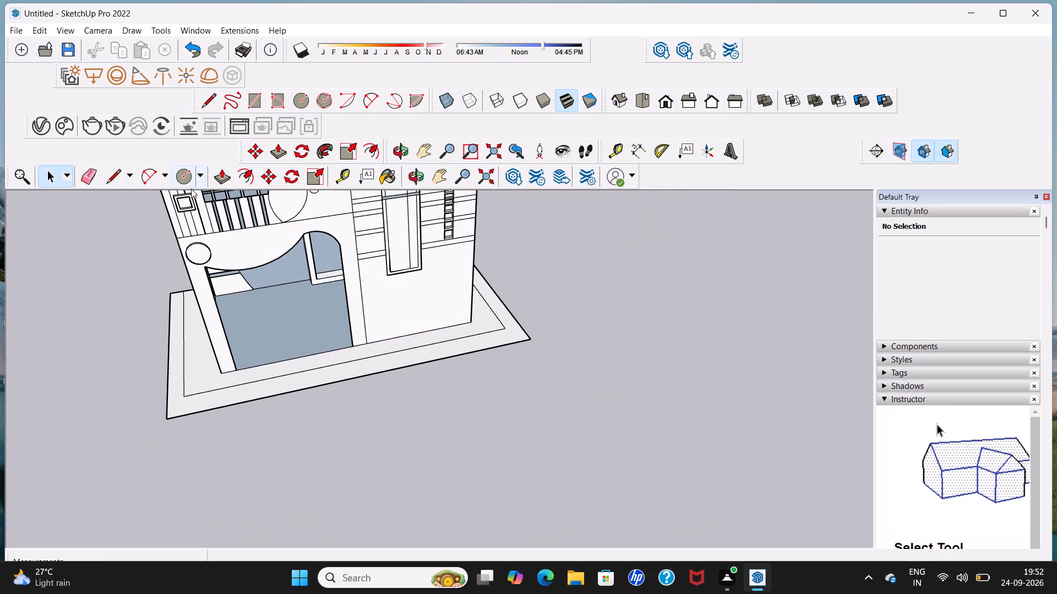
{"action": "left_click", "coordinate": [221, 177]}
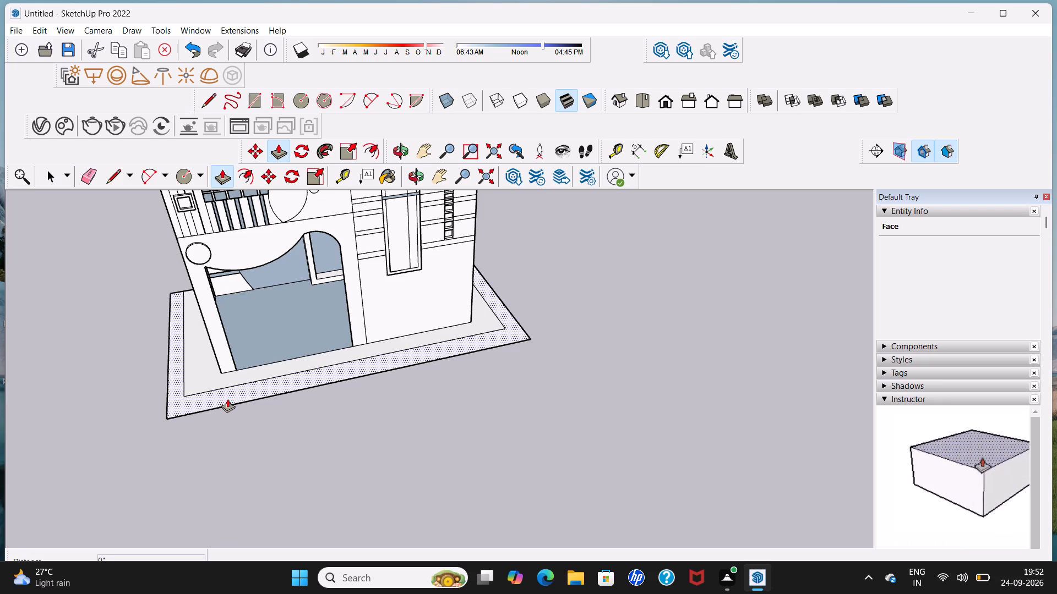
{"action": "left_click", "coordinate": [233, 392]}
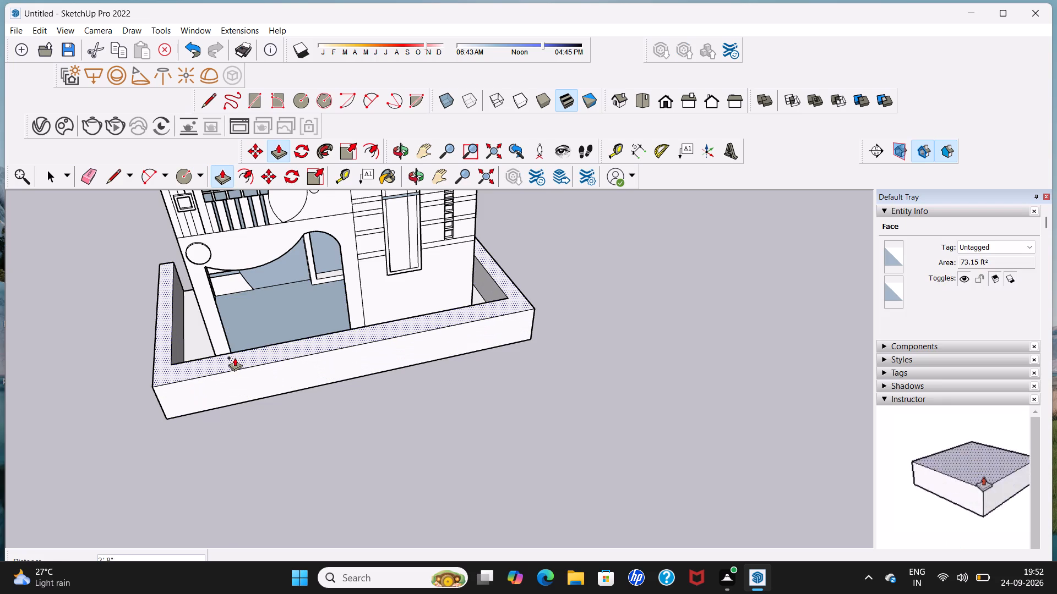
{"action": "middle_click_drag", "start_coordinate": [235, 358], "coordinate": [193, 260]}
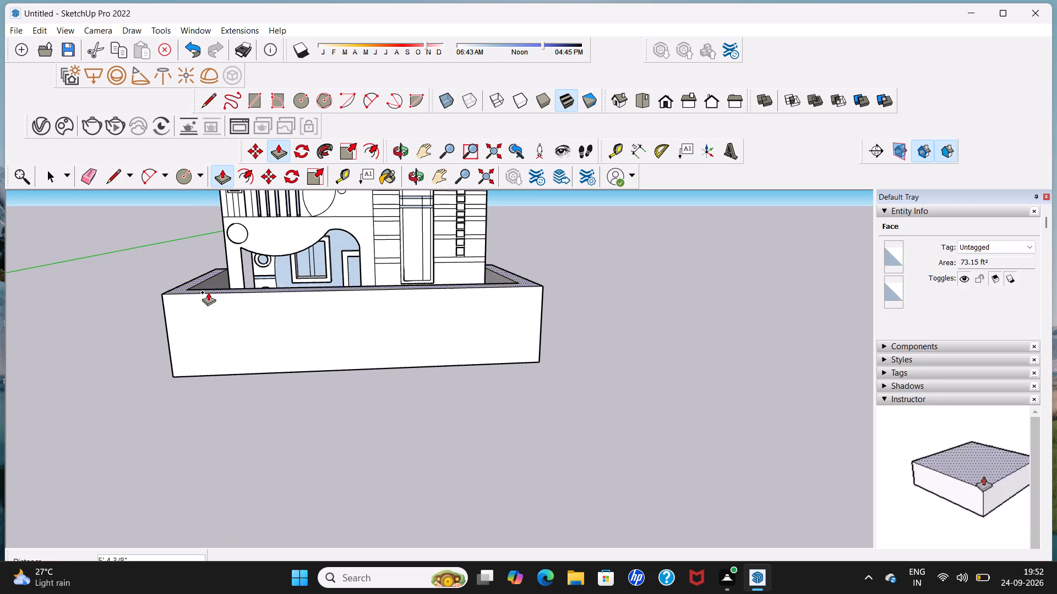
{"action": "middle_click_drag", "start_coordinate": [210, 296], "coordinate": [179, 277]}
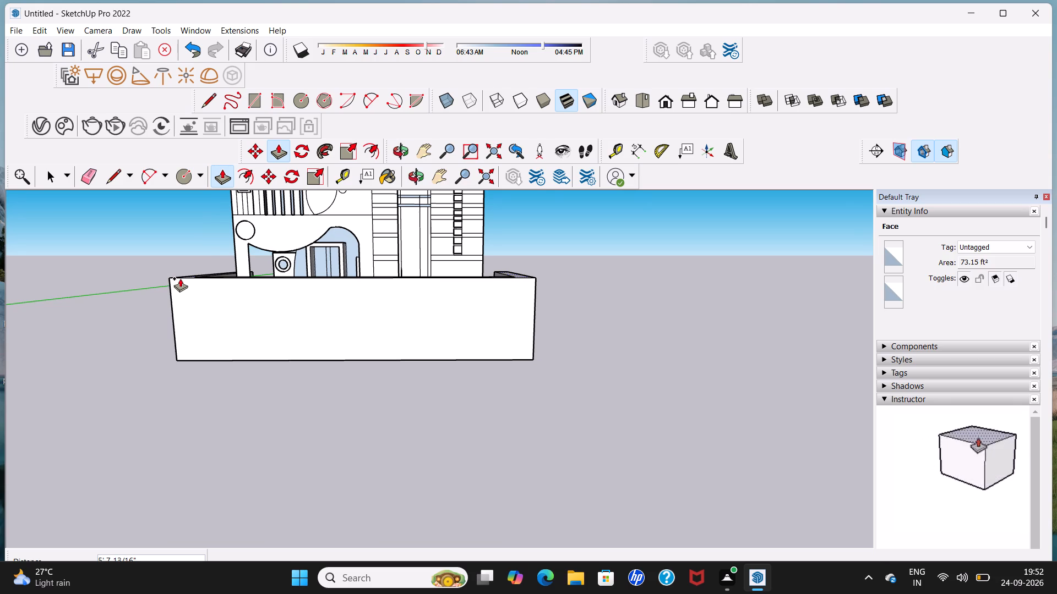
{"action": "left_click", "coordinate": [180, 278]}
{"action": "key", "text": "space"}
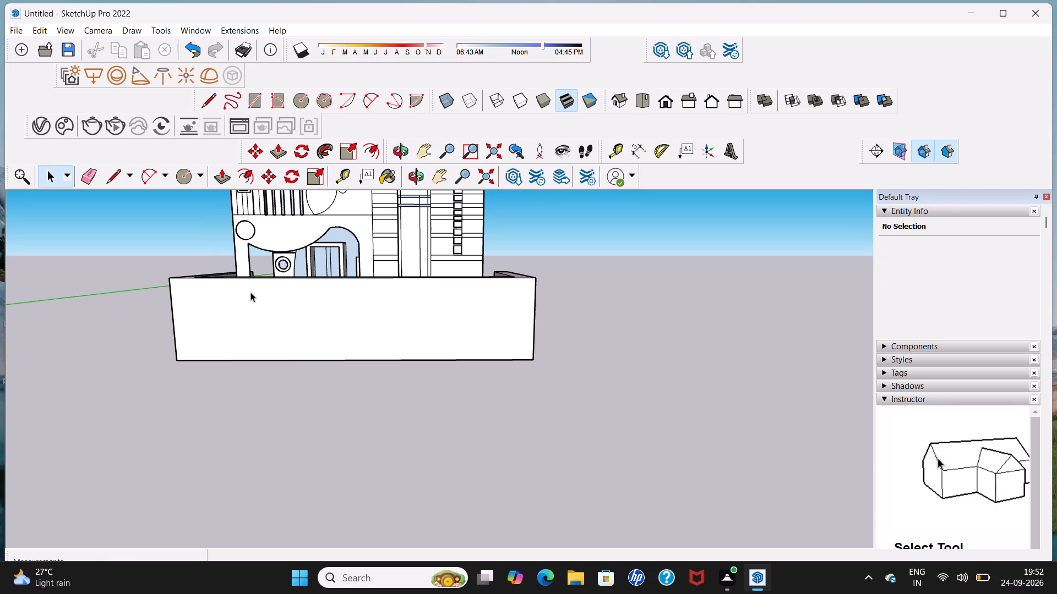
Draw a line about 1' 9 7/16" long across the front boundary wall's top, level with the porch column.
{"action": "middle_click_drag", "start_coordinate": [251, 292], "coordinate": [236, 377]}
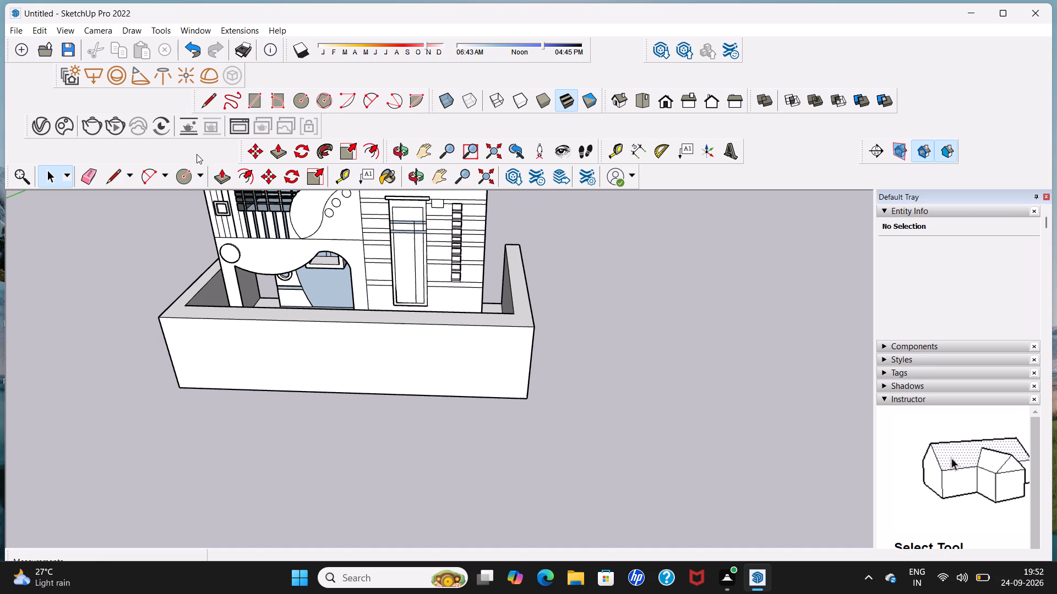
{"action": "left_click", "coordinate": [207, 102]}
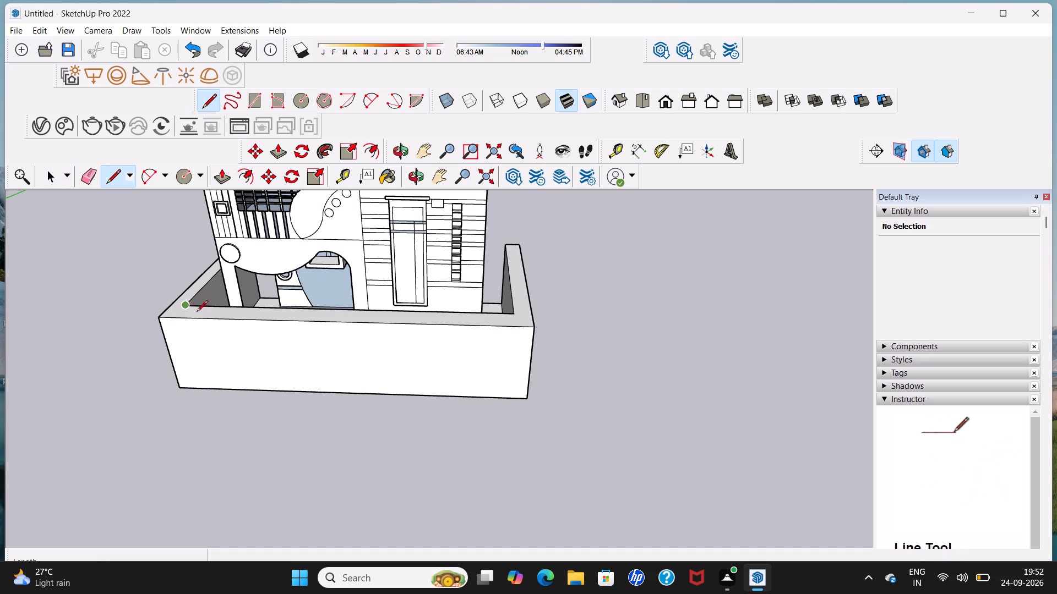
{"action": "middle_click_drag", "start_coordinate": [221, 305], "coordinate": [265, 283]}
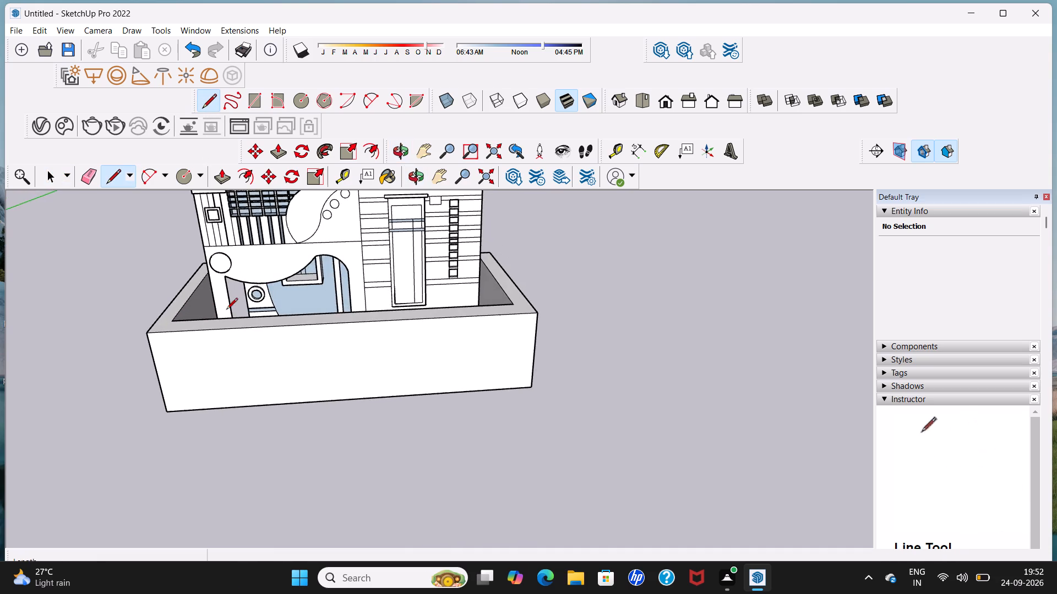
{"action": "scroll", "coordinate": [207, 317], "scroll_direction": "up", "scroll_amount": 2}
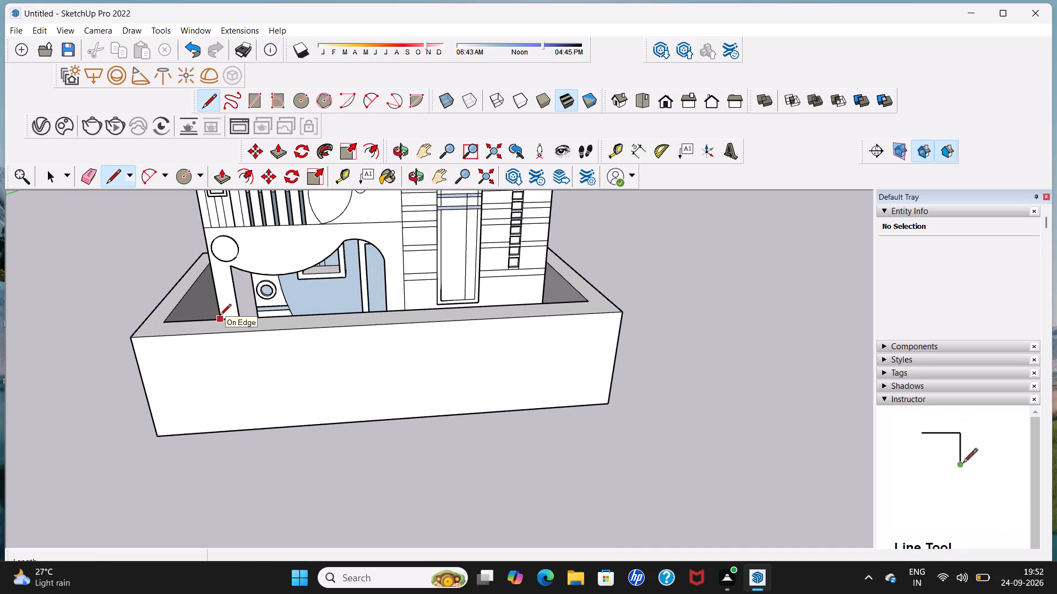
{"action": "left_click", "coordinate": [221, 320]}
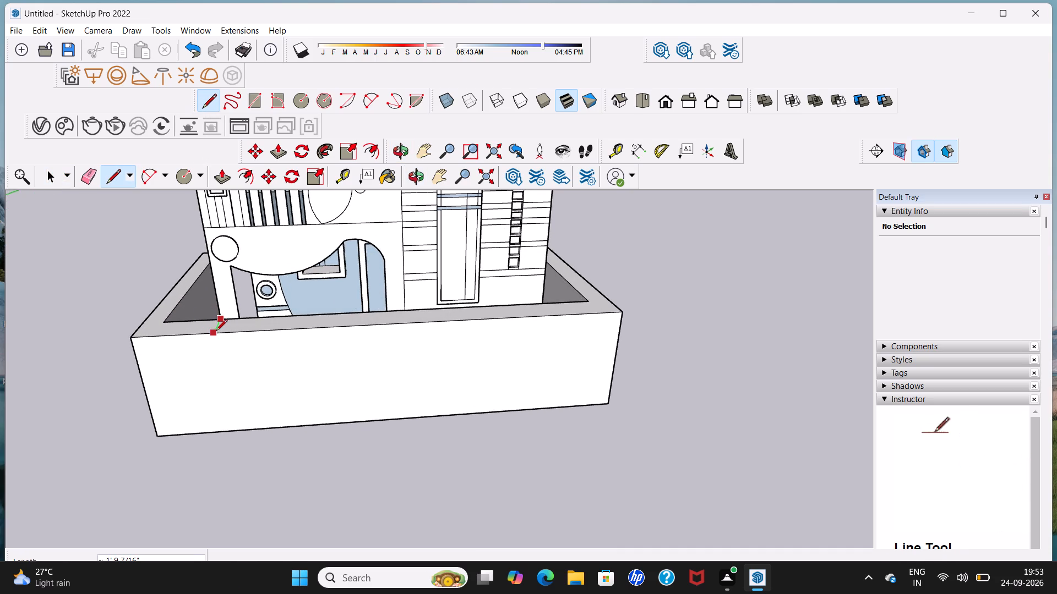
{"action": "left_click", "coordinate": [216, 332]}
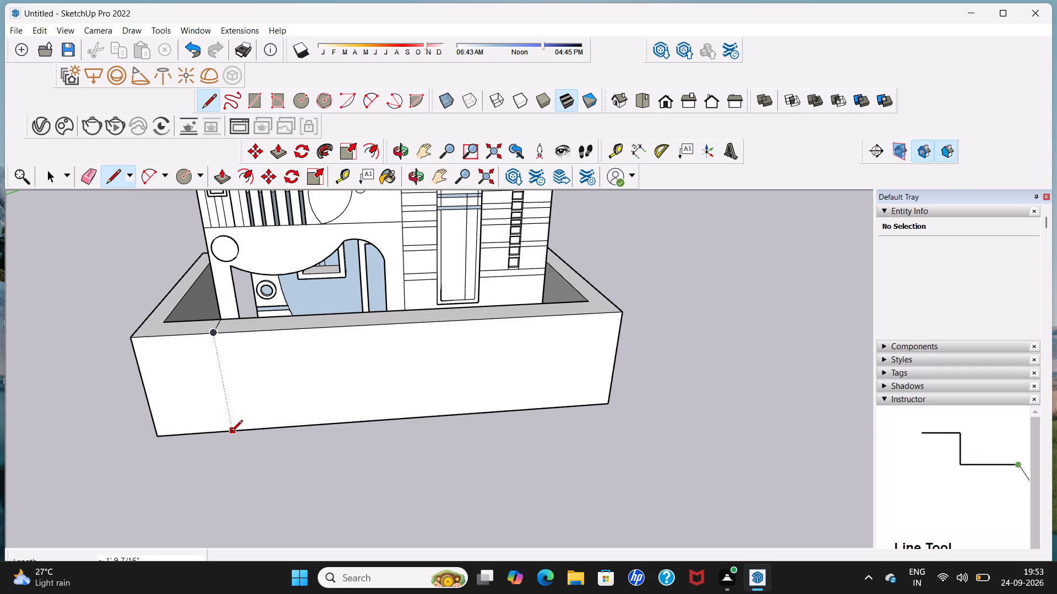
Draw a vertical line down the front wall's outer face, from the outer end of the porch-column line to the wall's bottom edge.
{"action": "middle_click_drag", "start_coordinate": [231, 432], "coordinate": [276, 343]}
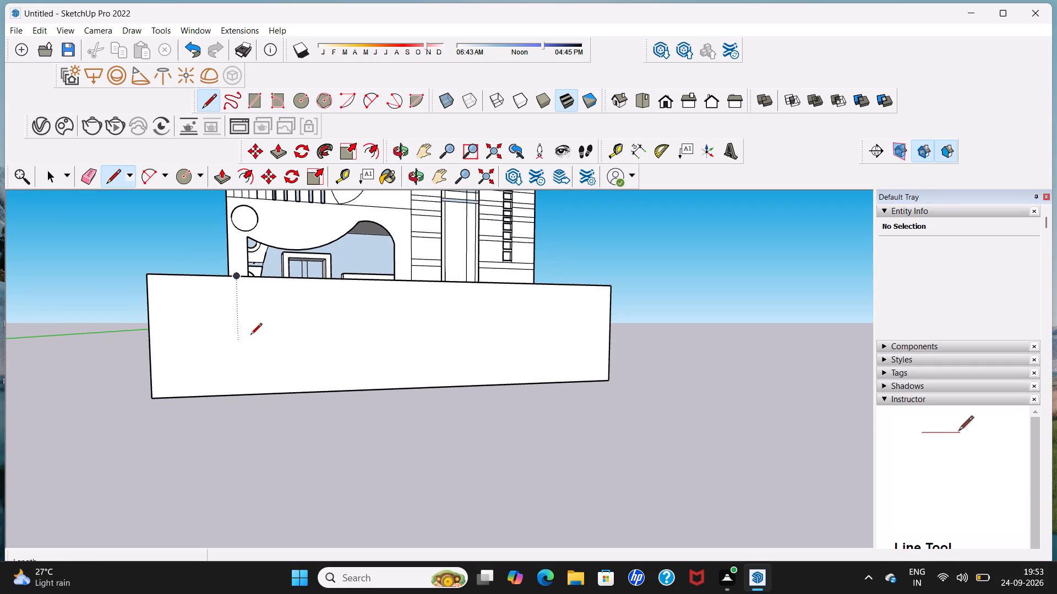
{"action": "left_click", "coordinate": [238, 277]}
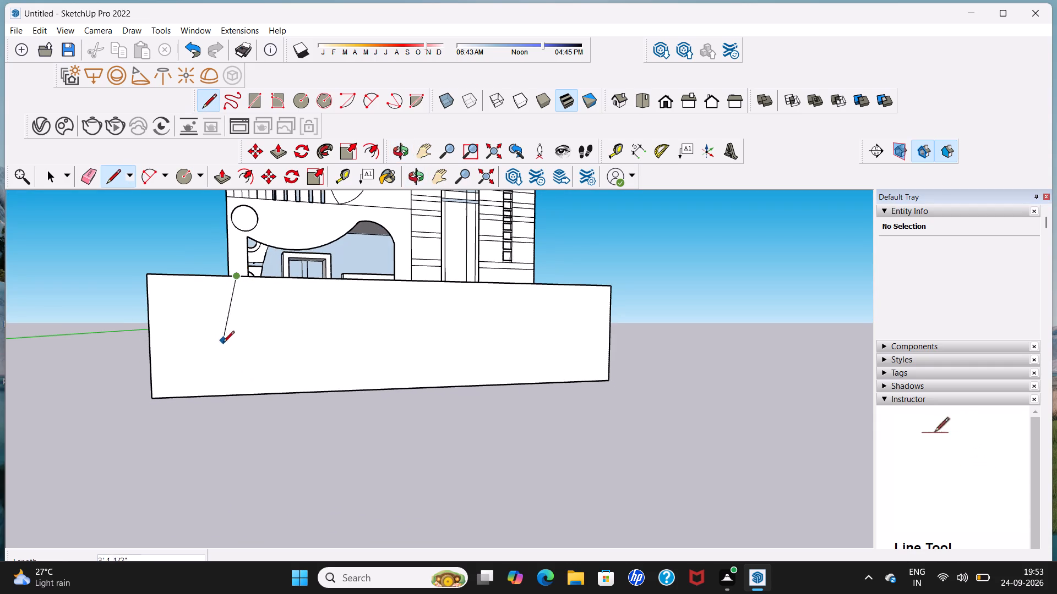
{"action": "left_click", "coordinate": [244, 391]}
{"action": "middle_click_drag", "start_coordinate": [244, 391], "coordinate": [170, 515]}
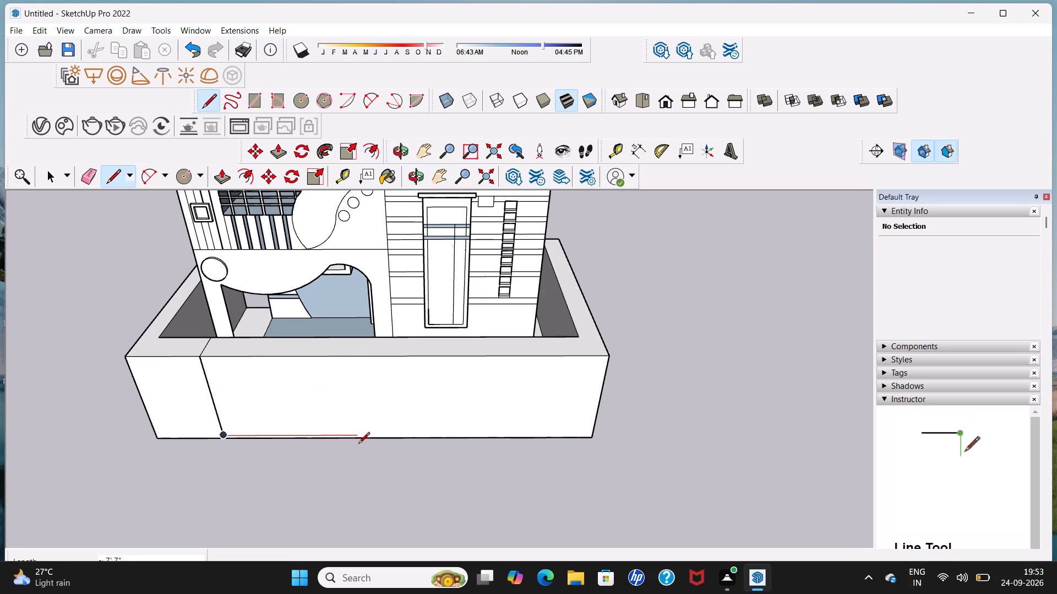
{"action": "scroll", "coordinate": [202, 436], "scroll_direction": "up", "scroll_amount": 6}
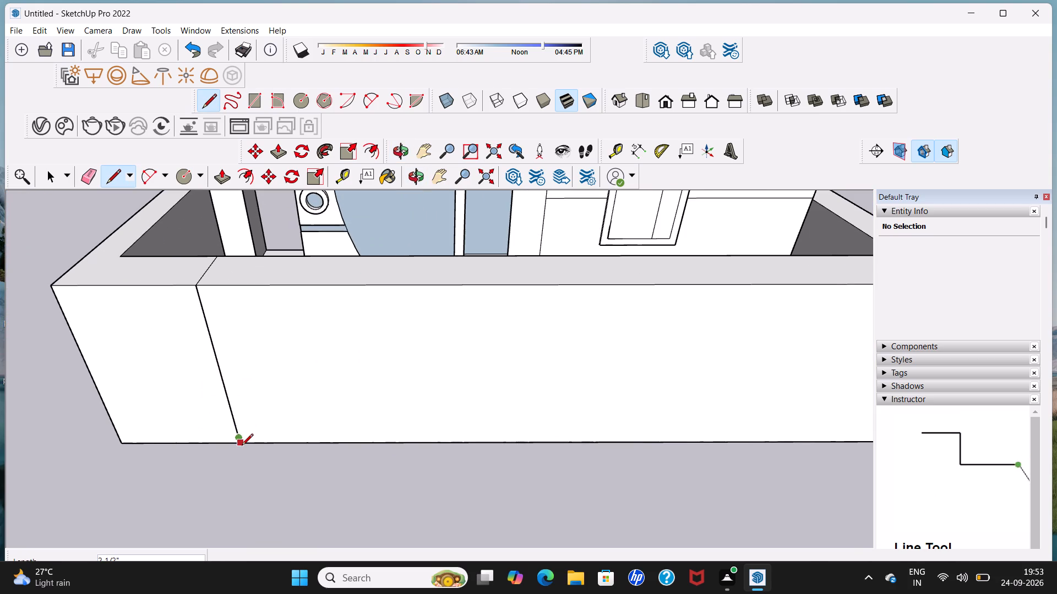
{"action": "left_click", "coordinate": [242, 446]}
{"action": "left_click_drag", "start_coordinate": [249, 441], "coordinate": [275, 420]}
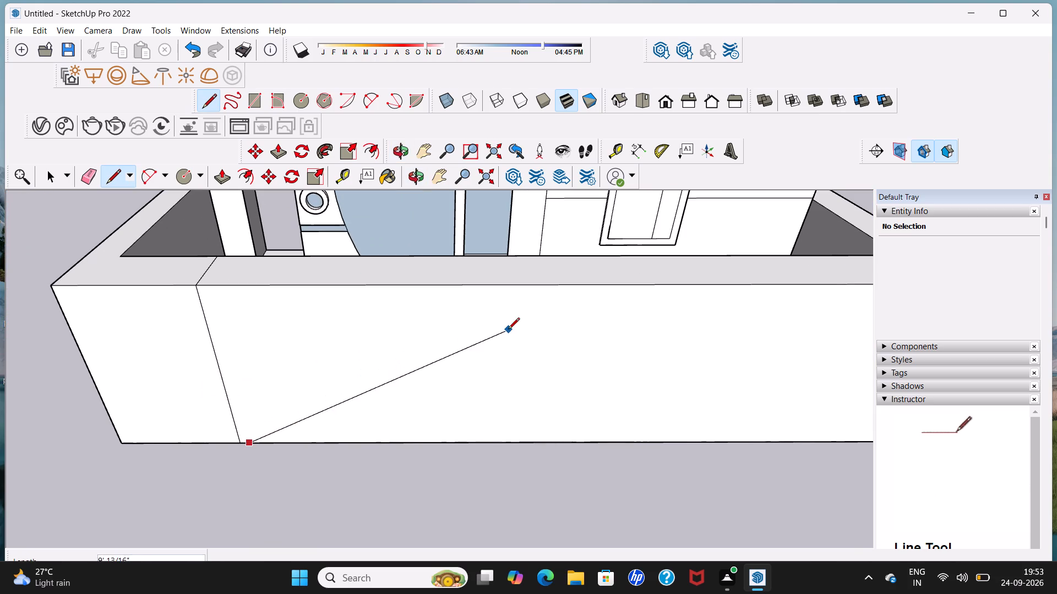
{"action": "left_click", "coordinate": [419, 438]}
{"action": "key", "text": "space"}
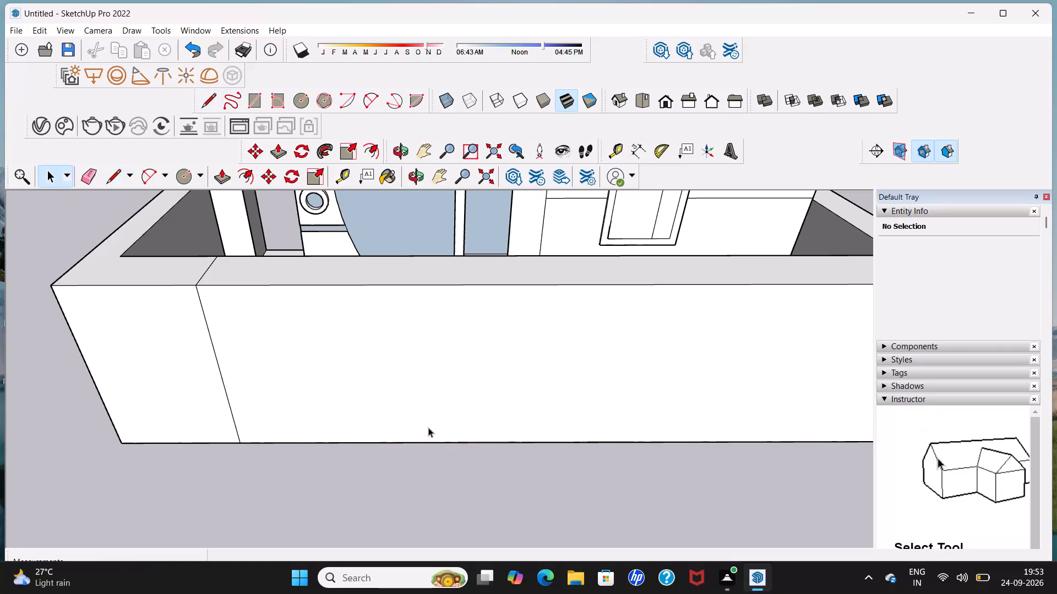
Draw a second line about 1' 9 7/16" long across the front wall's top, where the porch meets the horizontally banded facade.
{"action": "scroll", "coordinate": [441, 409], "scroll_direction": "down", "scroll_amount": 4}
{"action": "middle_click_drag", "start_coordinate": [495, 402], "coordinate": [377, 362]}
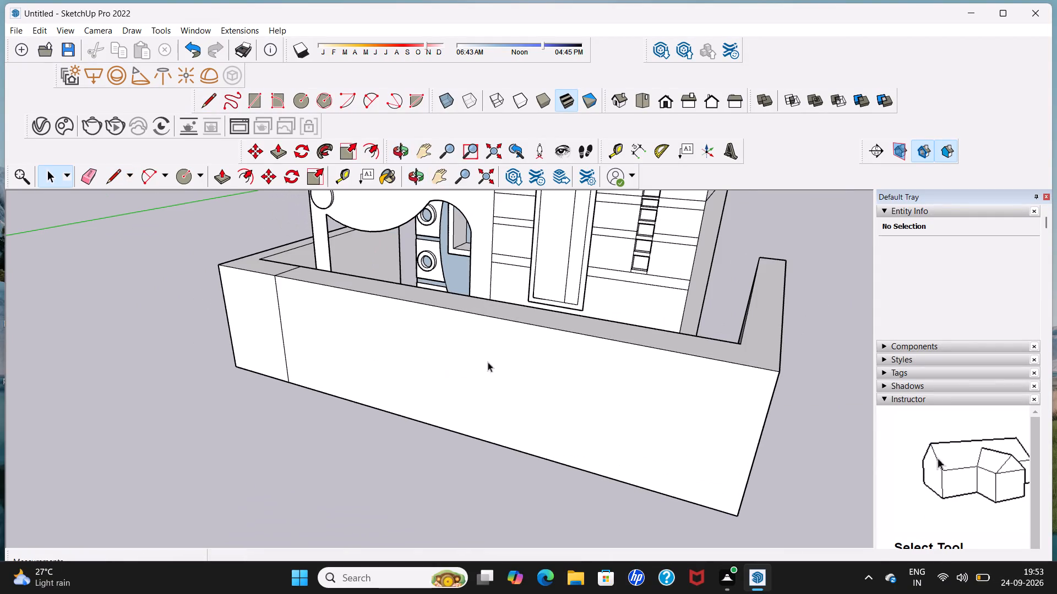
{"action": "scroll", "coordinate": [488, 362], "scroll_direction": "down", "scroll_amount": 6}
{"action": "middle_click_drag", "start_coordinate": [507, 381], "coordinate": [534, 361]}
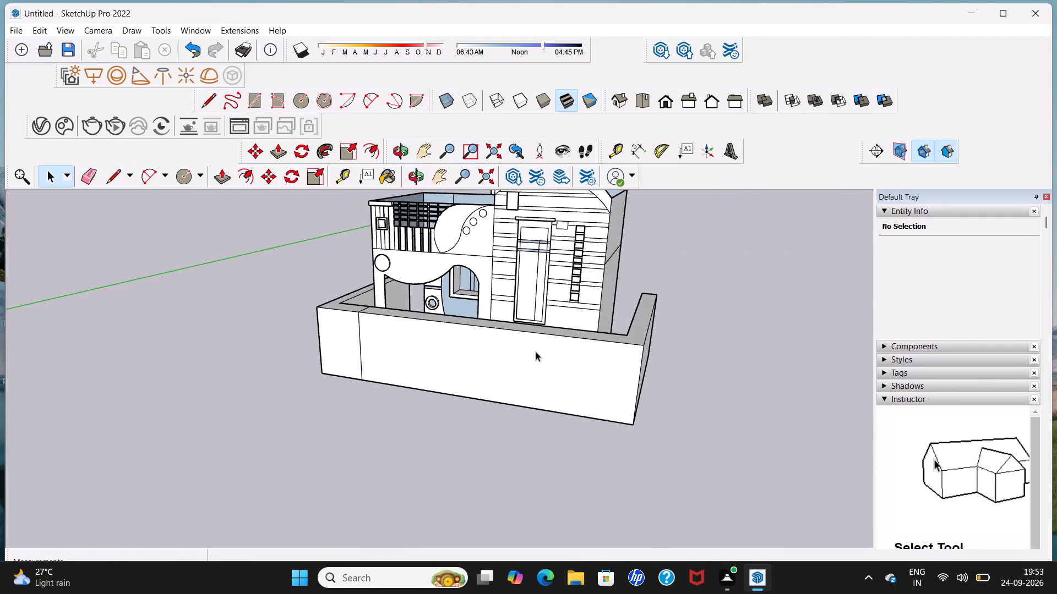
{"action": "scroll", "coordinate": [536, 339], "scroll_direction": "up", "scroll_amount": 2}
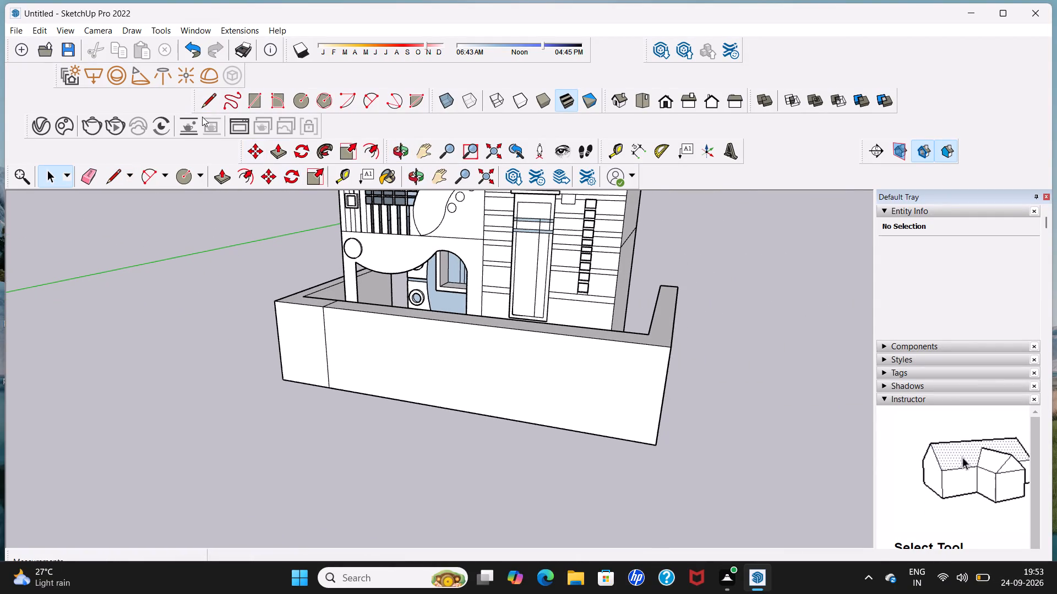
{"action": "left_click", "coordinate": [205, 105]}
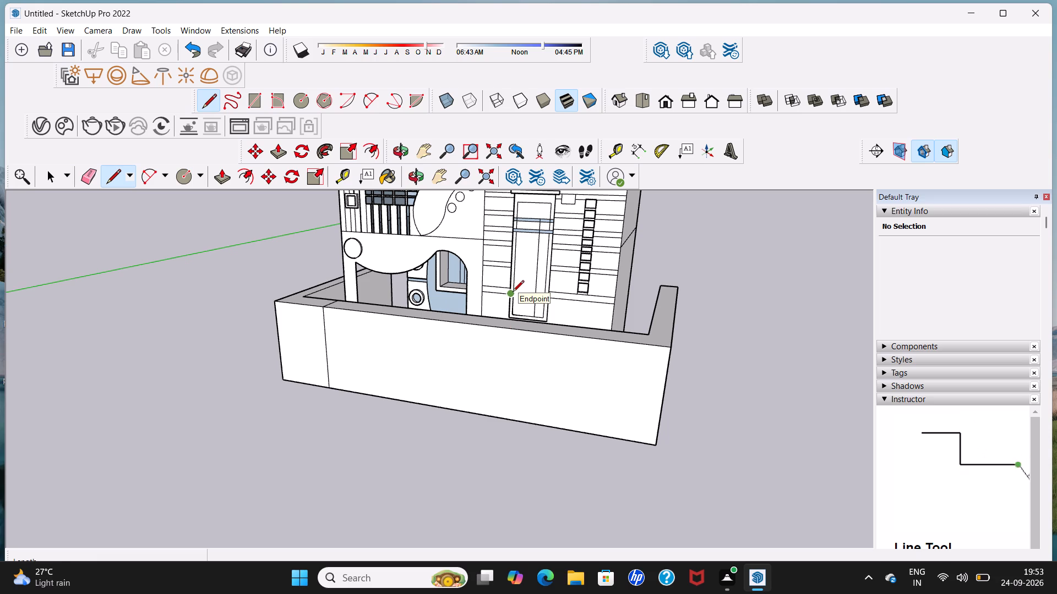
{"action": "middle_click_drag", "start_coordinate": [513, 293], "coordinate": [478, 360]}
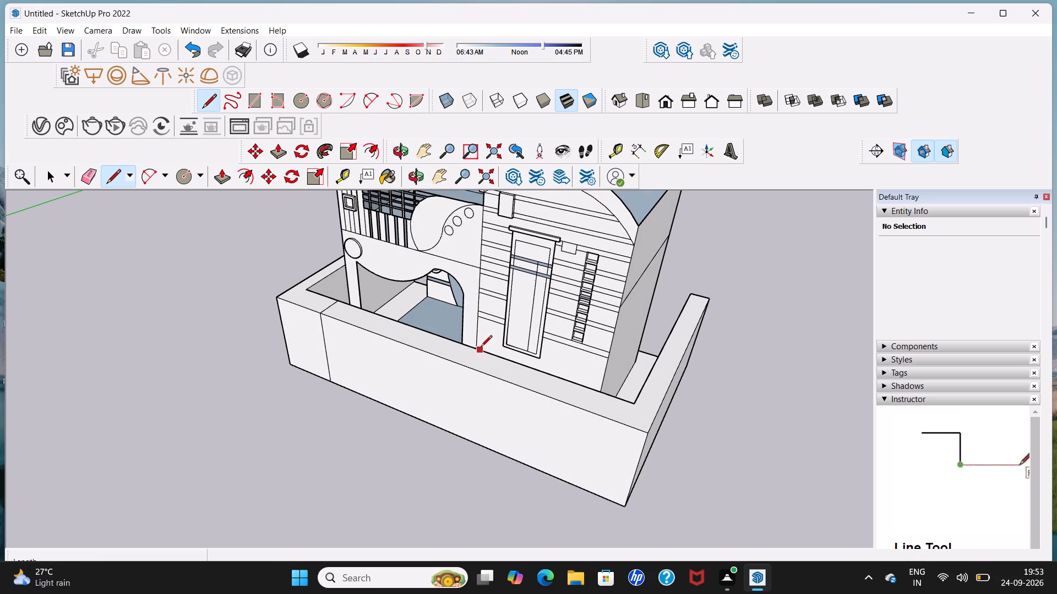
{"action": "scroll", "coordinate": [476, 349], "scroll_direction": "up", "scroll_amount": 4}
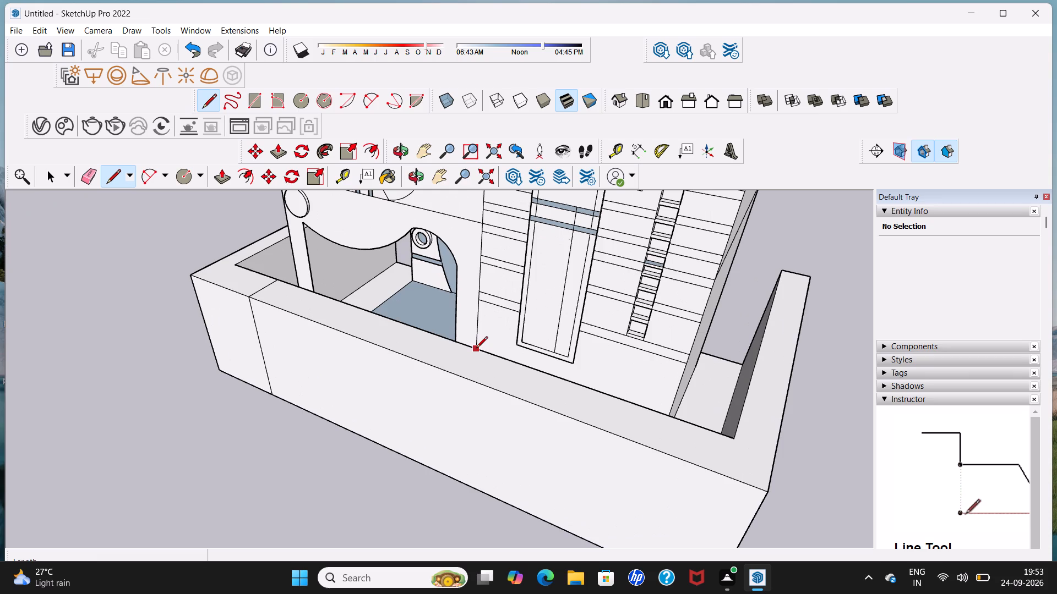
{"action": "left_click", "coordinate": [476, 349]}
{"action": "left_click", "coordinate": [456, 373]}
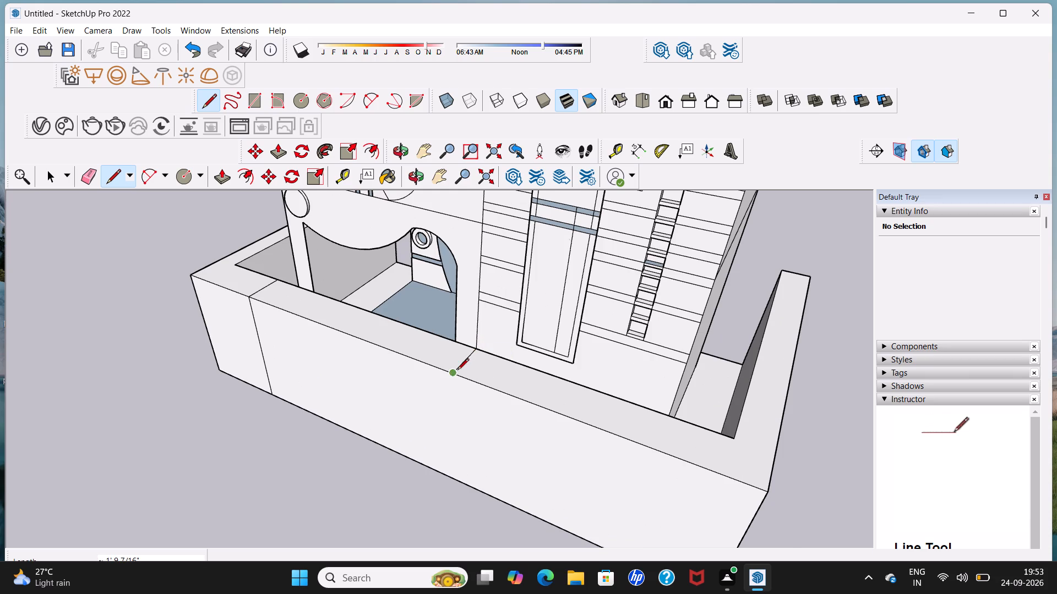
Draw a vertical line about 5' 7 13/16" long from that line's outer end down the front wall's outer face to its bottom edge.
{"action": "scroll", "coordinate": [480, 331], "scroll_direction": "up", "scroll_amount": 1}
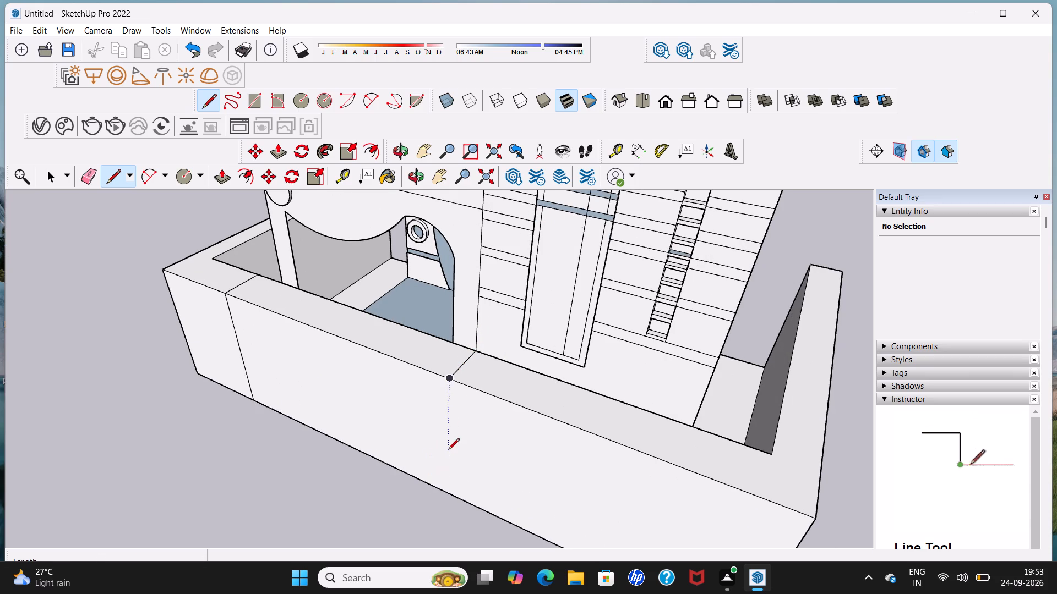
{"action": "middle_click_drag", "start_coordinate": [449, 458], "coordinate": [491, 387]}
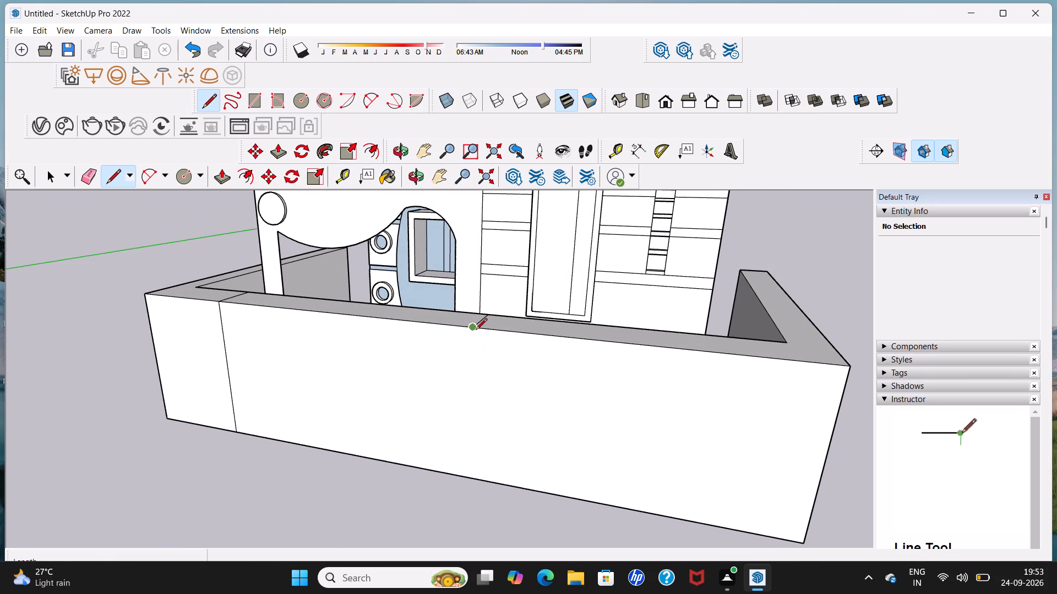
{"action": "left_click", "coordinate": [471, 329]}
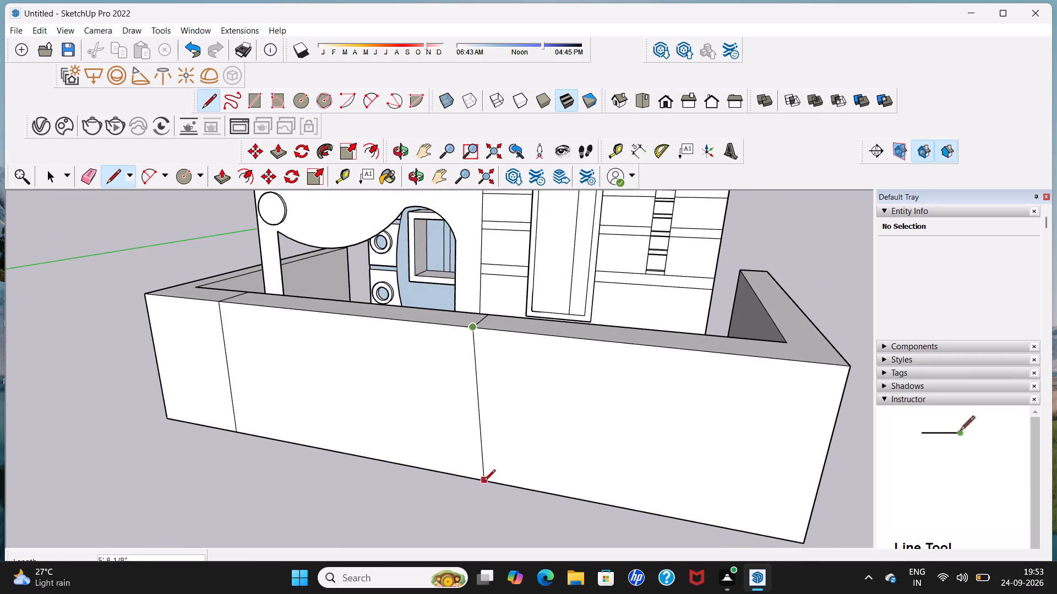
{"action": "left_click", "coordinate": [464, 477]}
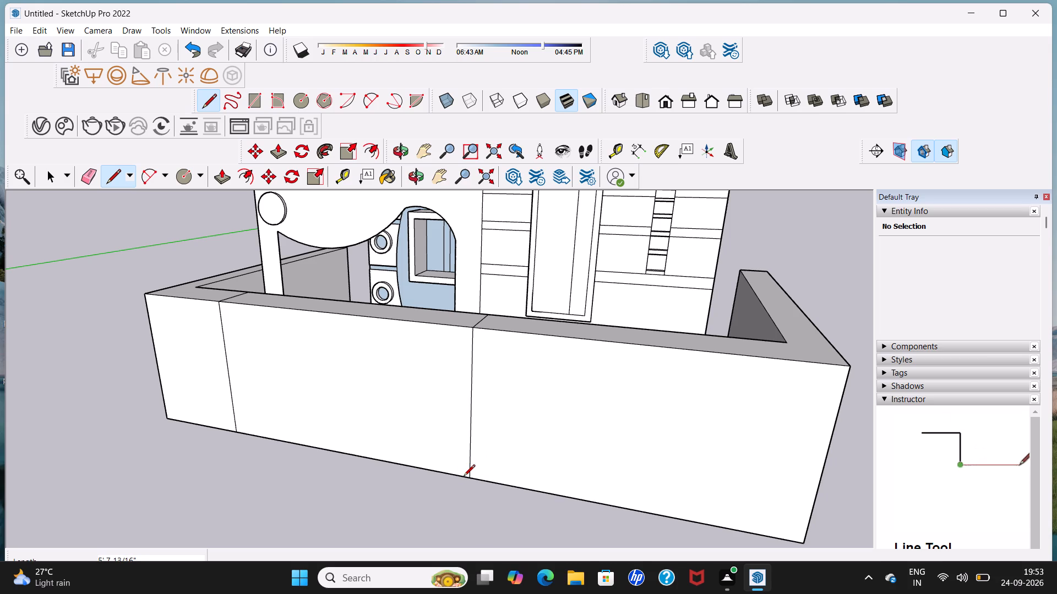
{"action": "key", "text": "space"}
Draw a vertical line about 5' 7 13/16" long down the front wall's inner face from the inner end of the porch-column dividing line.
{"action": "middle_click_drag", "start_coordinate": [444, 466], "coordinate": [529, 466]}
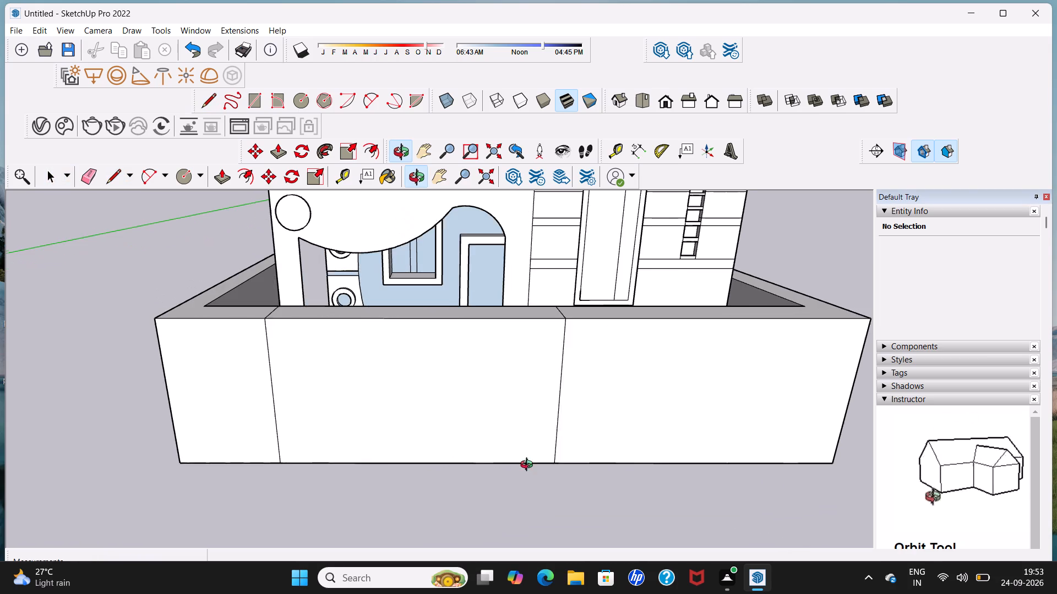
{"action": "middle_click_drag", "start_coordinate": [529, 466], "coordinate": [535, 466]}
{"action": "middle_click_drag", "start_coordinate": [568, 393], "coordinate": [526, 569]}
{"action": "middle_click_drag", "start_coordinate": [556, 472], "coordinate": [542, 536]}
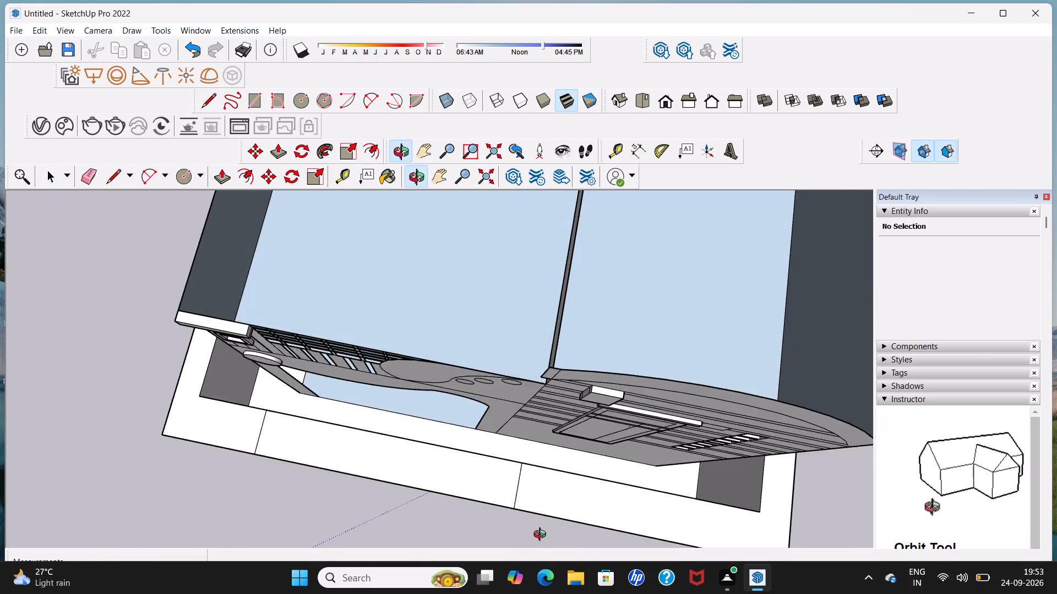
{"action": "middle_click_drag", "start_coordinate": [542, 536], "coordinate": [540, 541]}
{"action": "middle_click_drag", "start_coordinate": [517, 484], "coordinate": [511, 512]}
{"action": "scroll", "coordinate": [492, 454], "scroll_direction": "up", "scroll_amount": 2}
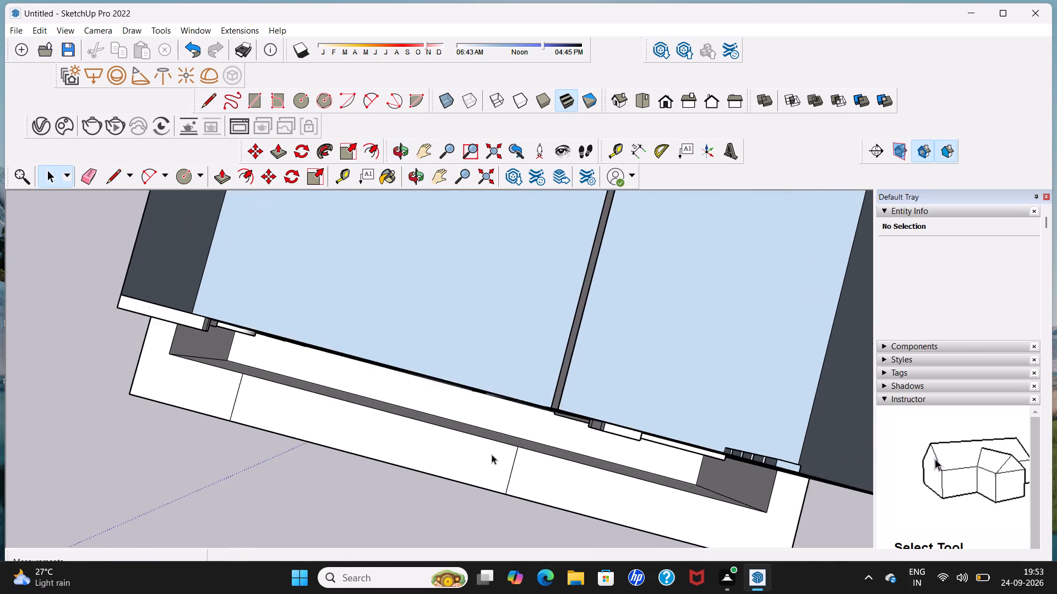
{"action": "scroll", "coordinate": [492, 454], "scroll_direction": "up", "scroll_amount": 3}
{"action": "scroll", "coordinate": [444, 433], "scroll_direction": "up", "scroll_amount": 2}
{"action": "middle_click_drag", "start_coordinate": [400, 394], "coordinate": [412, 418]}
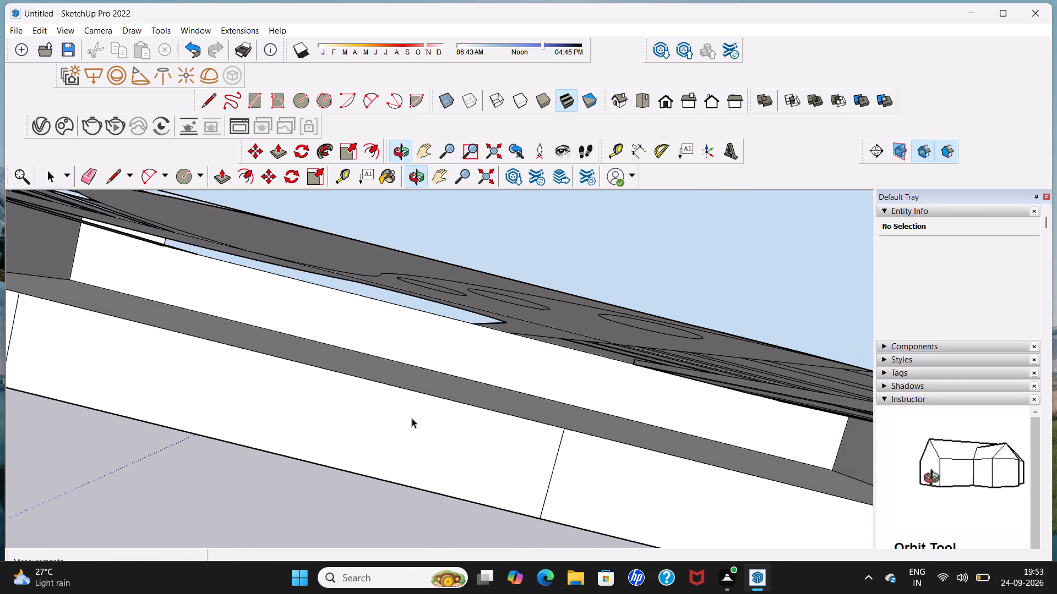
{"action": "left_click", "coordinate": [208, 95]}
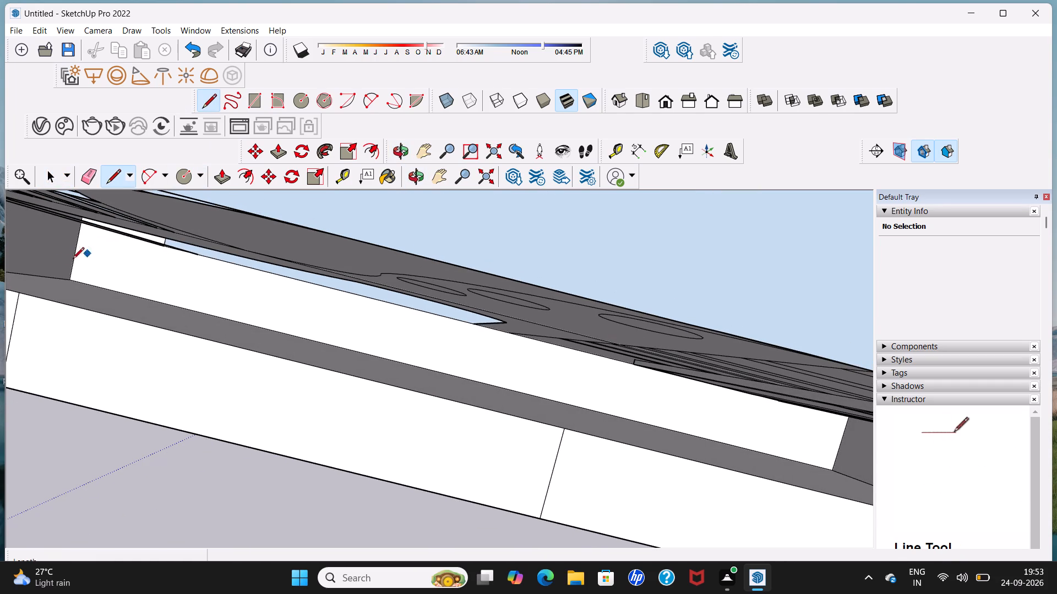
{"action": "left_click", "coordinate": [20, 290]}
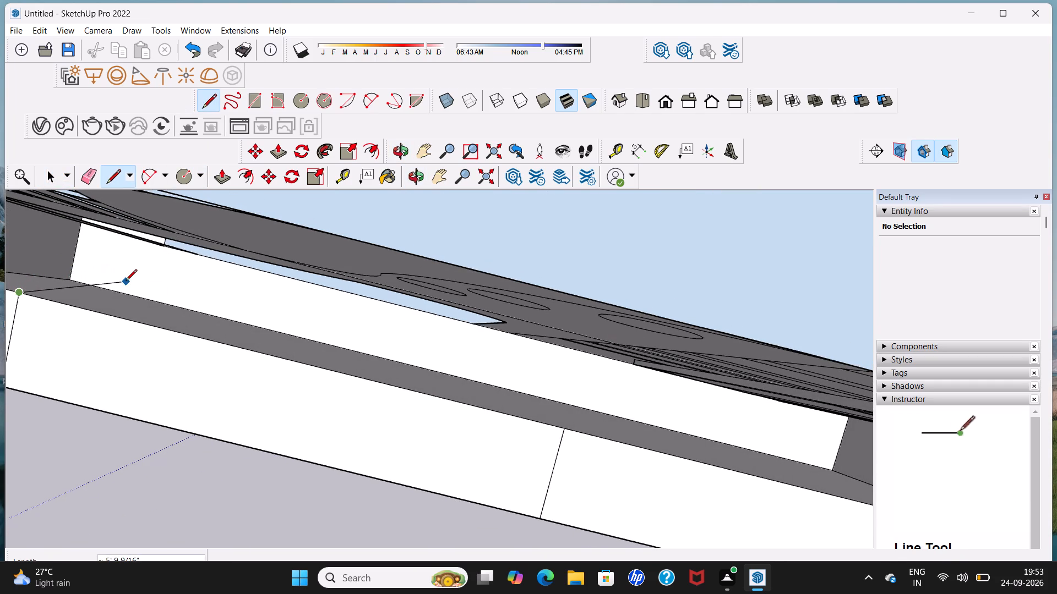
{"action": "middle_click_drag", "start_coordinate": [126, 282], "coordinate": [153, 279]}
{"action": "scroll", "coordinate": [152, 280], "scroll_direction": "up", "scroll_amount": 9}
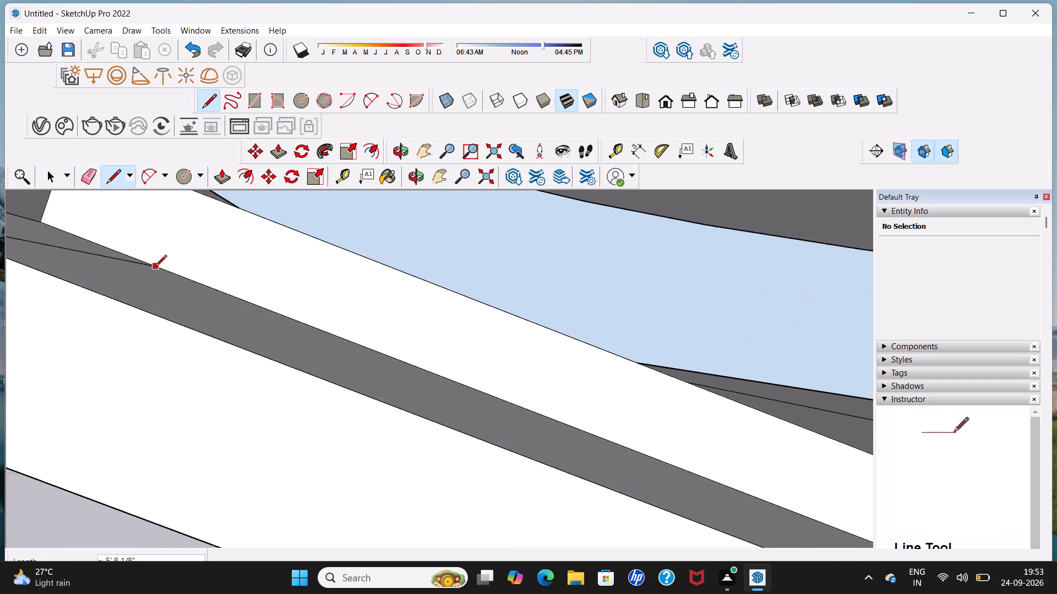
{"action": "scroll", "coordinate": [155, 267], "scroll_direction": "up", "scroll_amount": 7}
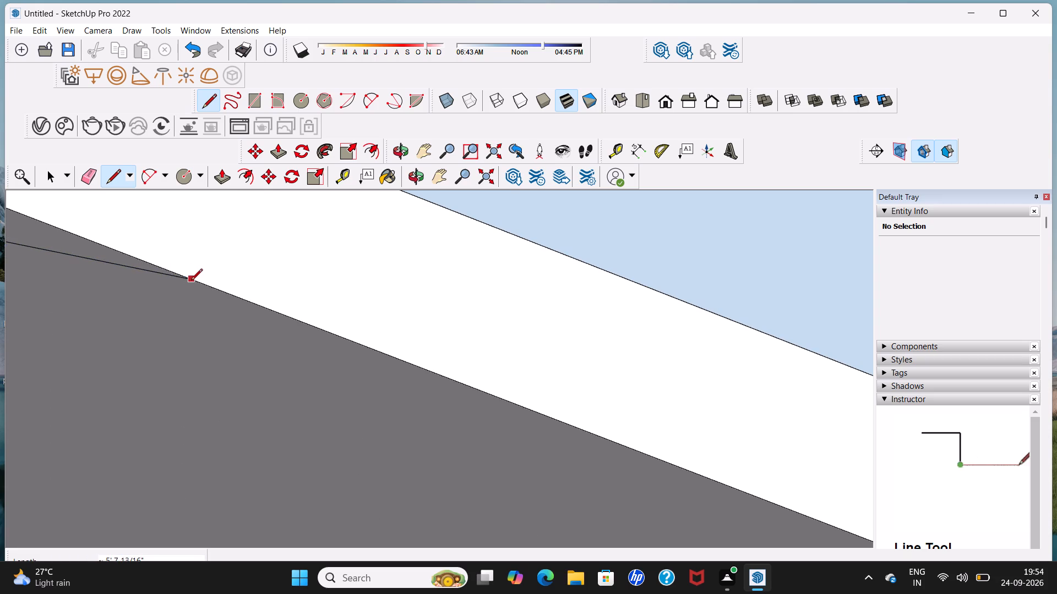
{"action": "left_click", "coordinate": [201, 287]}
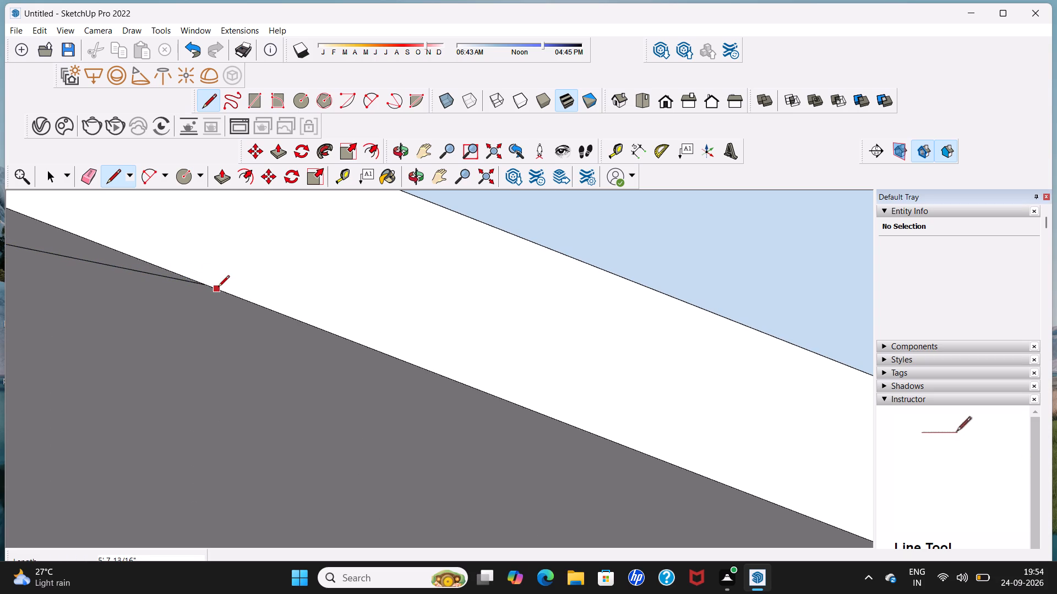
{"action": "scroll", "coordinate": [218, 288], "scroll_direction": "up", "scroll_amount": 14}
{"action": "scroll", "coordinate": [217, 279], "scroll_direction": "down", "scroll_amount": 9}
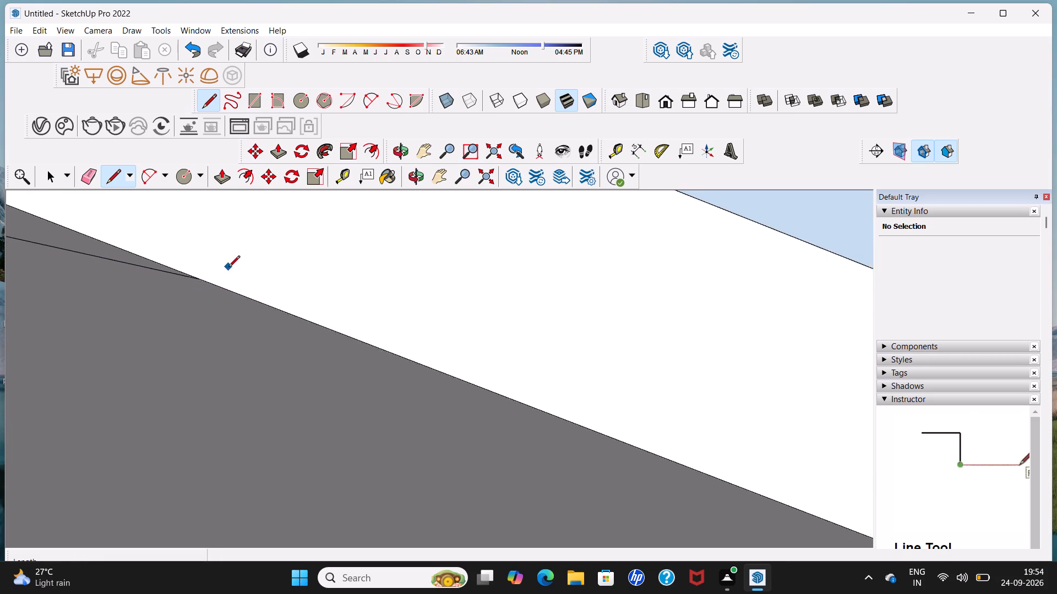
{"action": "scroll", "coordinate": [228, 268], "scroll_direction": "down", "scroll_amount": 19}
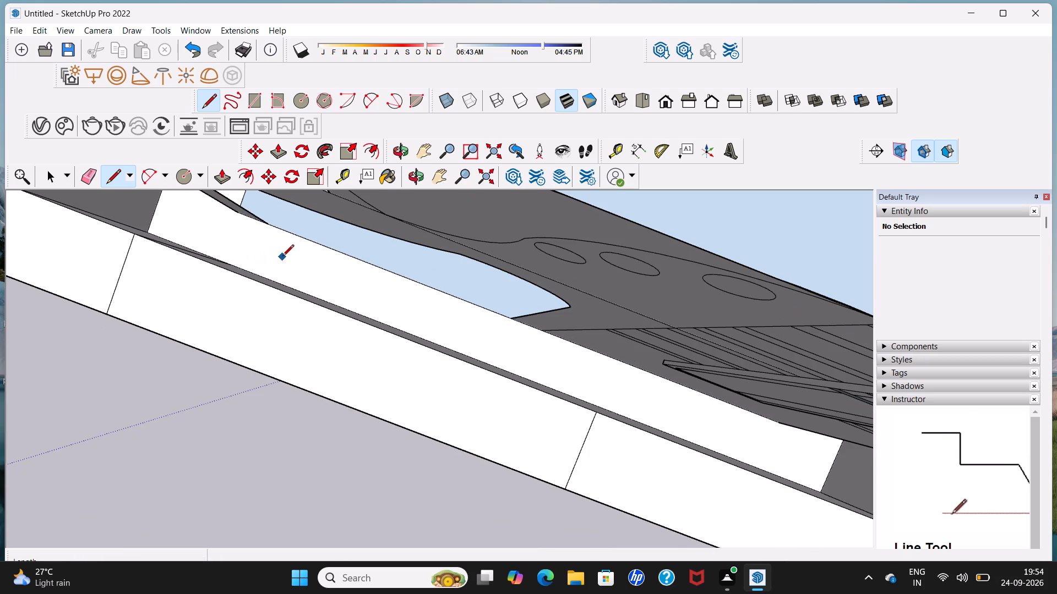
{"action": "middle_click_drag", "start_coordinate": [603, 453], "coordinate": [547, 446]}
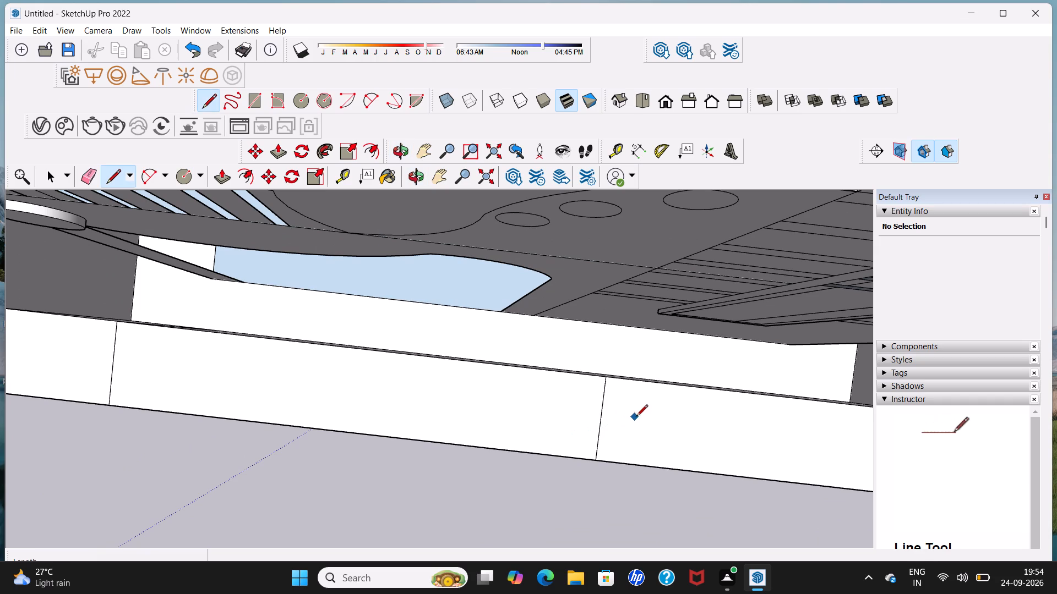
Draw a vertical line about 5' 7 13/16" long down the front wall's inner face from the second dividing line's inner end.
{"action": "middle_click_drag", "start_coordinate": [637, 417], "coordinate": [407, 423], "text": "shift"}
{"action": "middle_click_drag", "start_coordinate": [489, 408], "coordinate": [454, 386]}
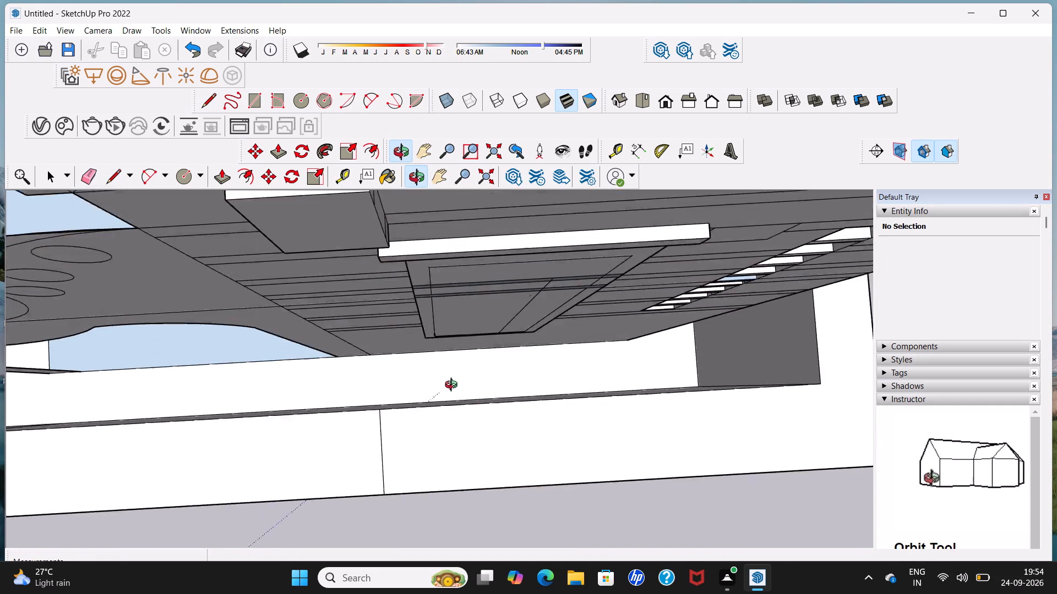
{"action": "middle_click_drag", "start_coordinate": [454, 386], "coordinate": [464, 364]}
{"action": "middle_click_drag", "start_coordinate": [615, 434], "coordinate": [370, 421]}
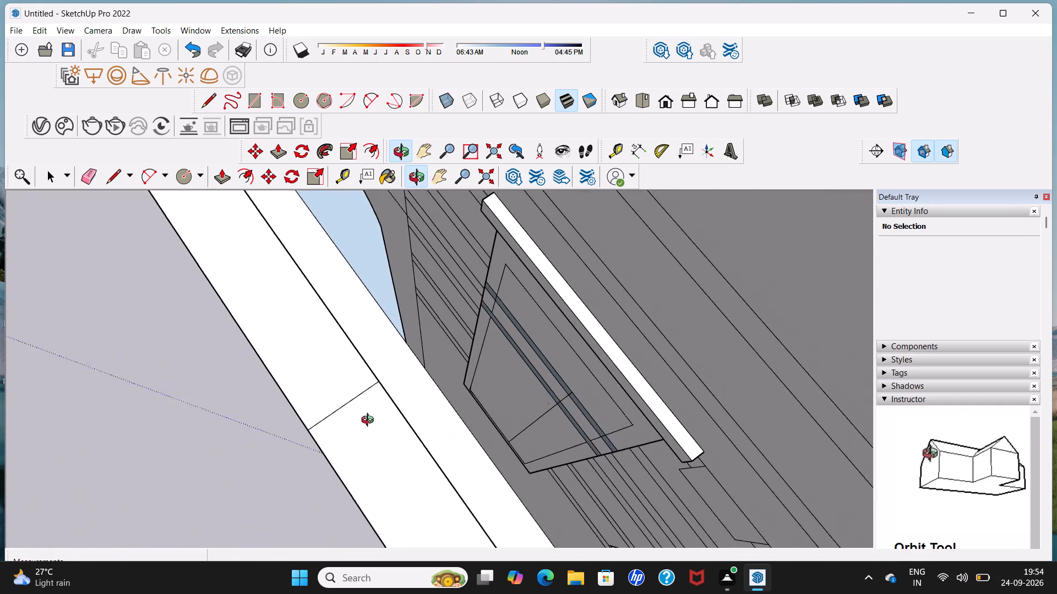
{"action": "middle_click_drag", "start_coordinate": [370, 421], "coordinate": [363, 421]}
{"action": "middle_click_drag", "start_coordinate": [393, 413], "coordinate": [344, 411]}
{"action": "scroll", "coordinate": [465, 395], "scroll_direction": "up", "scroll_amount": 5}
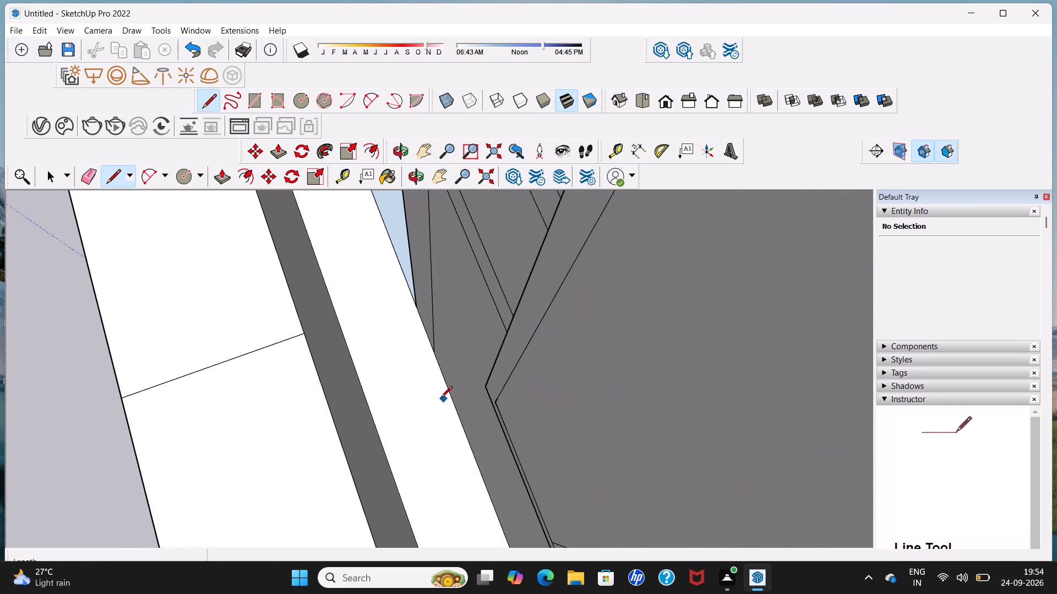
{"action": "left_click", "coordinate": [303, 335]}
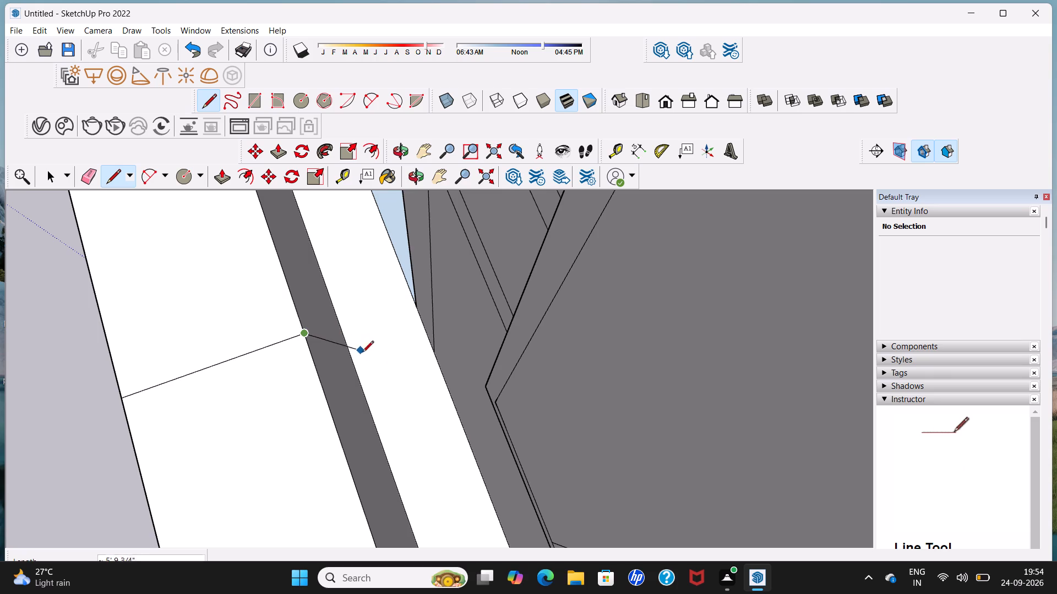
{"action": "middle_click_drag", "start_coordinate": [374, 383], "coordinate": [343, 395]}
{"action": "scroll", "coordinate": [368, 382], "scroll_direction": "up", "scroll_amount": 4}
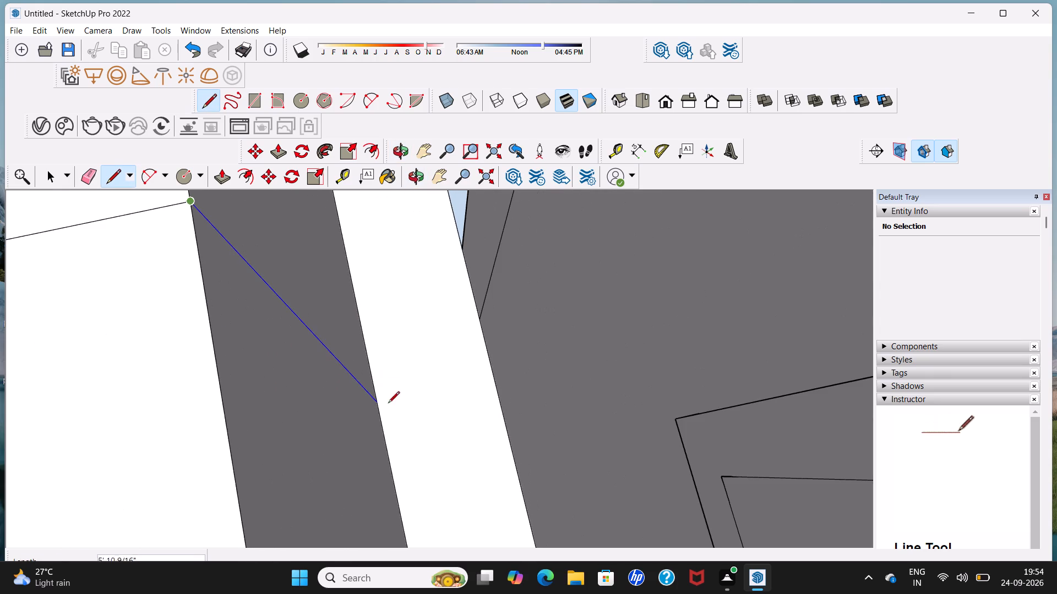
{"action": "scroll", "coordinate": [384, 405], "scroll_direction": "up", "scroll_amount": 4}
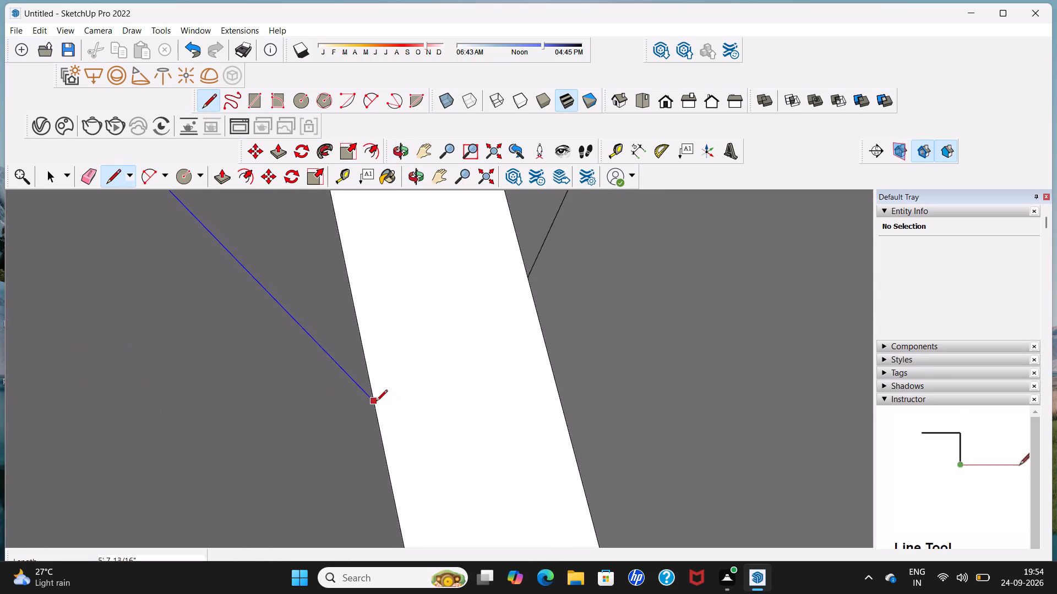
{"action": "left_click", "coordinate": [376, 402]}
{"action": "scroll", "coordinate": [376, 402], "scroll_direction": "up", "scroll_amount": 1}
{"action": "scroll", "coordinate": [376, 402], "scroll_direction": "down", "scroll_amount": 12}
{"action": "key", "text": "space"}
Delete the marked-off front wall section's outer face, top face and both long top edges to open a gap before the porch.
{"action": "middle_click_drag", "start_coordinate": [342, 403], "coordinate": [437, 384]}
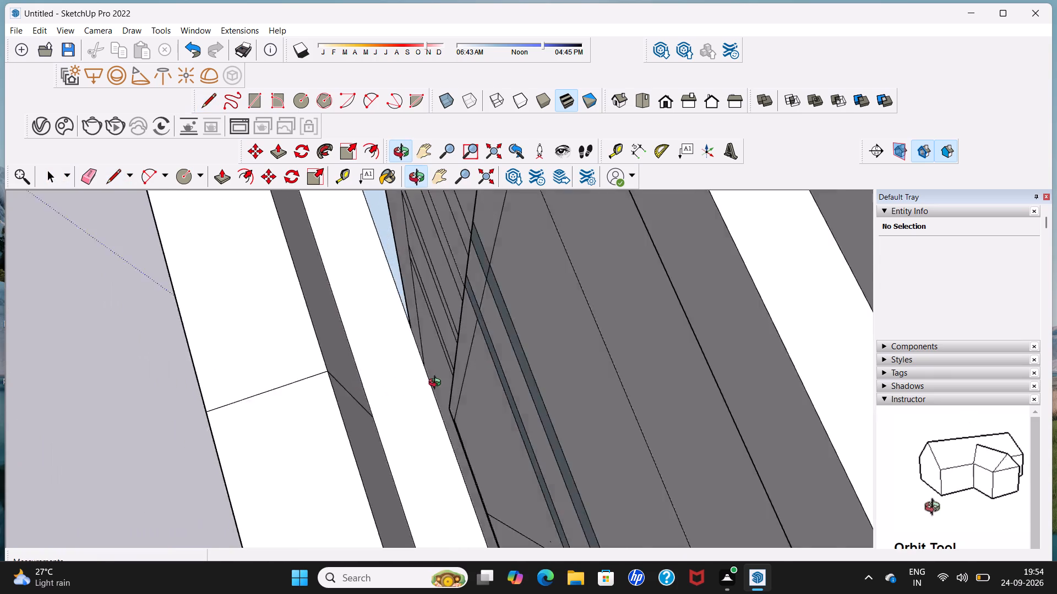
{"action": "middle_click_drag", "start_coordinate": [437, 384], "coordinate": [605, 321]}
{"action": "scroll", "coordinate": [575, 335], "scroll_direction": "down", "scroll_amount": 19}
{"action": "middle_click_drag", "start_coordinate": [480, 412], "coordinate": [488, 402]}
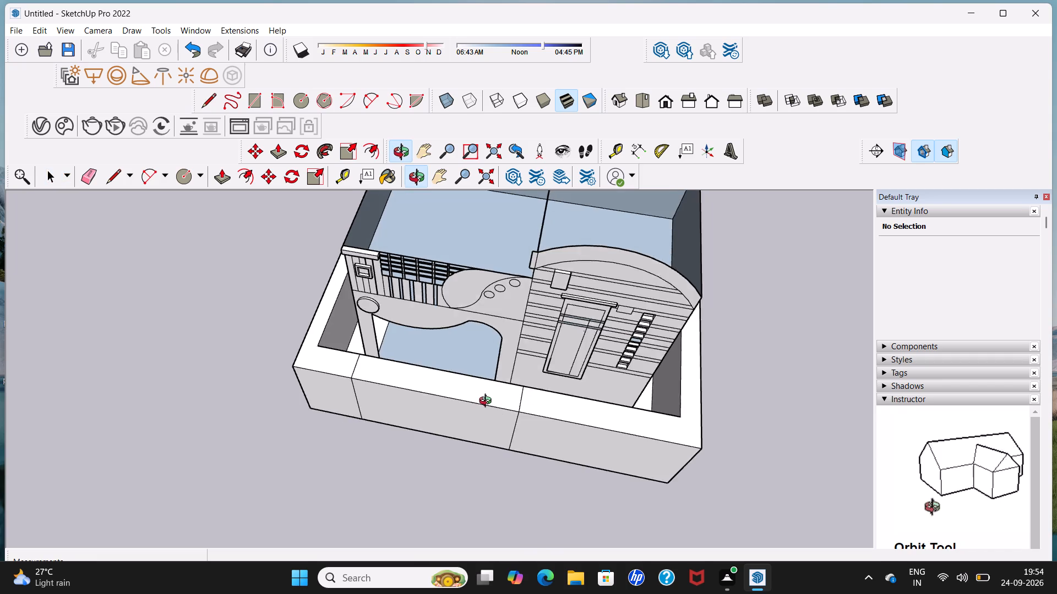
{"action": "middle_click_drag", "start_coordinate": [488, 402], "coordinate": [530, 322]}
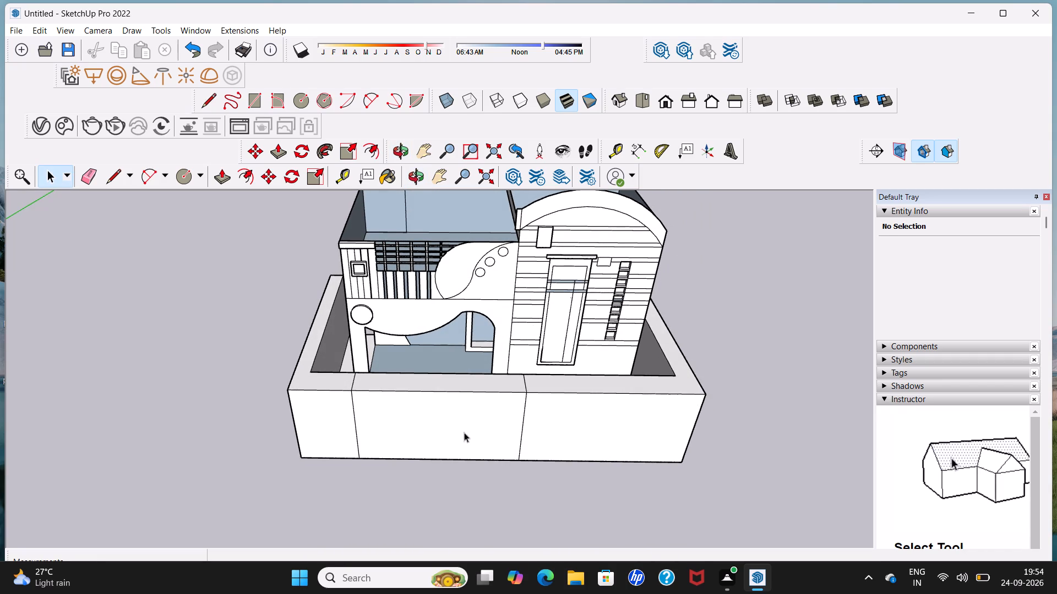
{"action": "left_click", "coordinate": [467, 420]}
{"action": "key", "text": "Delete"}
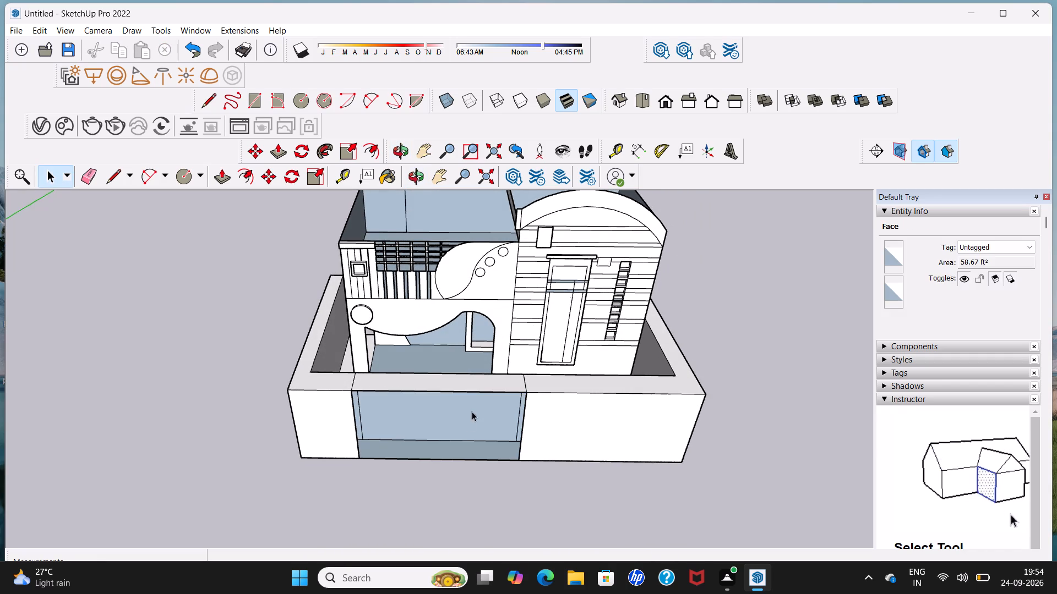
{"action": "left_click", "coordinate": [487, 383]}
{"action": "key", "text": "Delete"}
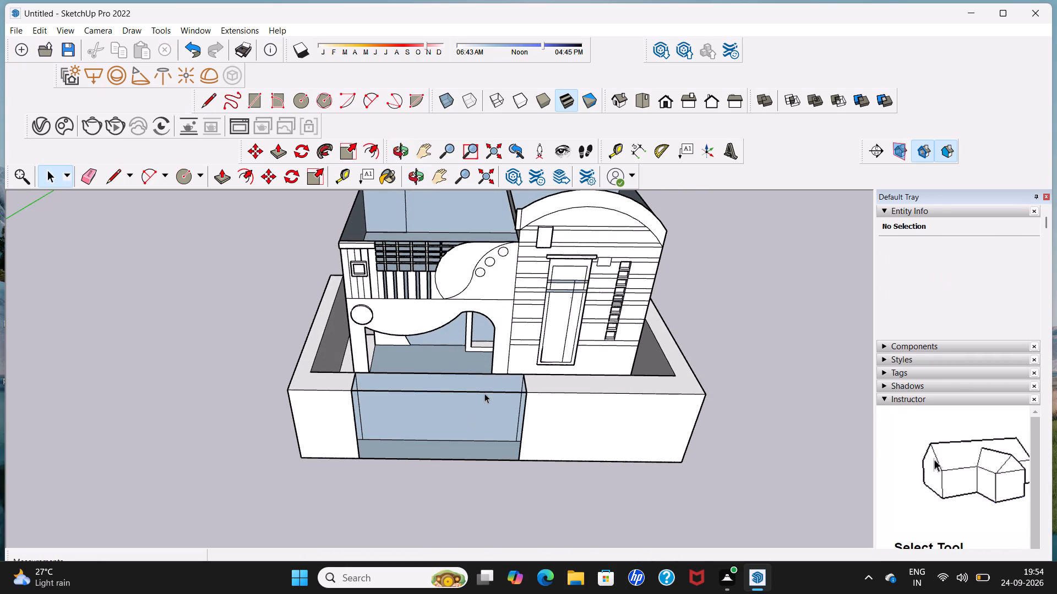
{"action": "left_click", "coordinate": [488, 391]}
{"action": "key", "text": "Delete"}
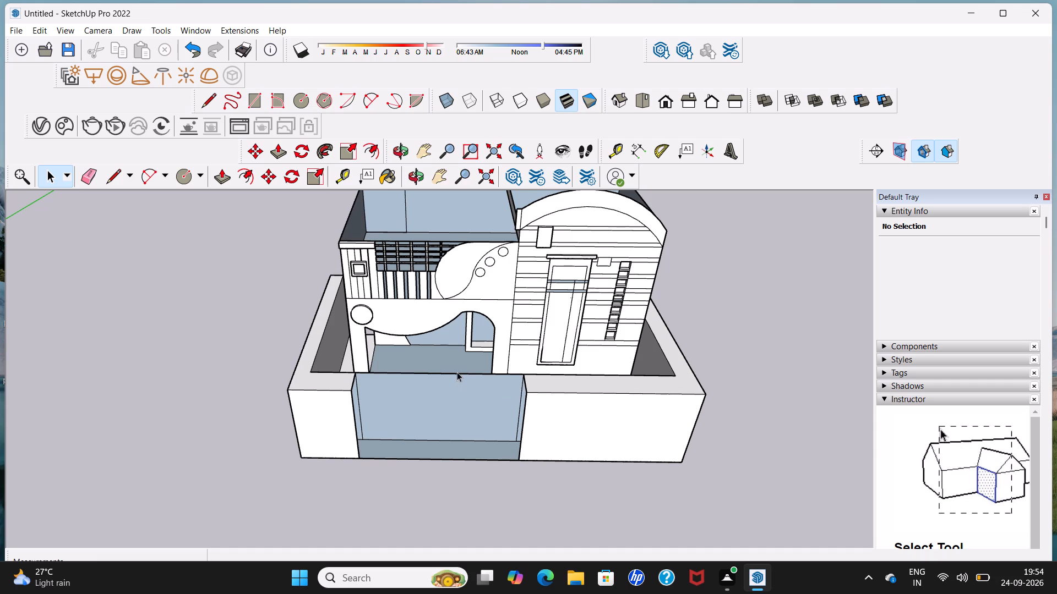
{"action": "left_click", "coordinate": [458, 374]}
{"action": "key", "text": "Delete"}
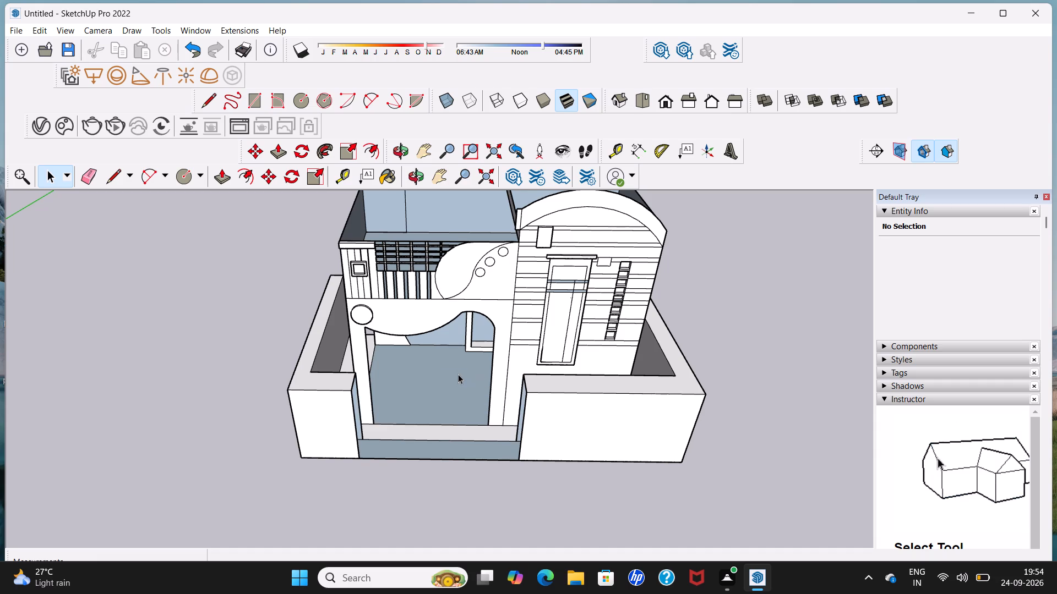
Draw a line about 1' 9 7/16" long across the wall's base at the porch-column end of the opening, closing that wall end.
{"action": "middle_click_drag", "start_coordinate": [486, 402], "coordinate": [339, 400]}
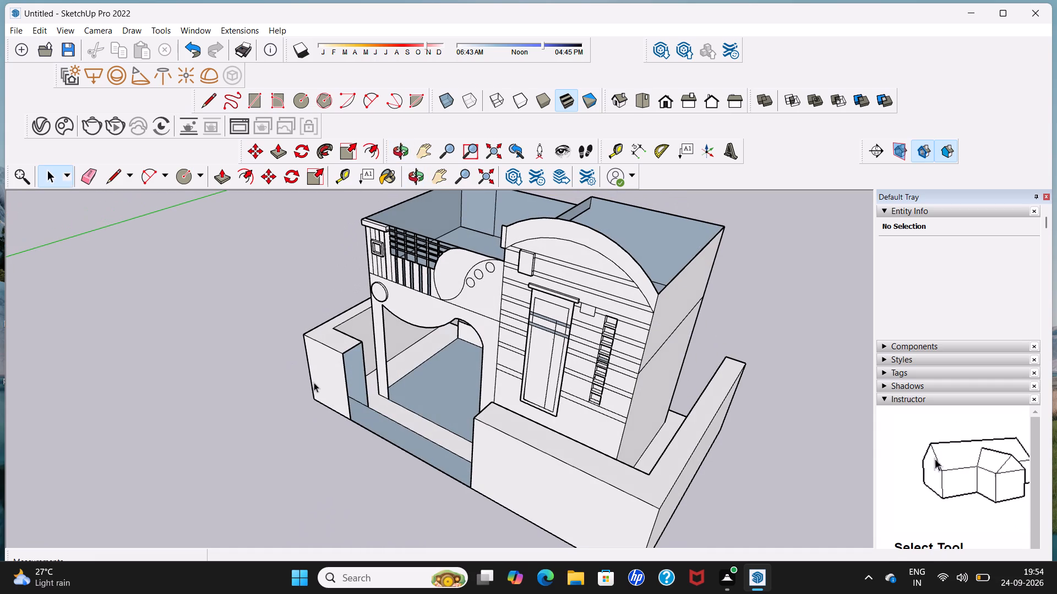
{"action": "left_click", "coordinate": [213, 106]}
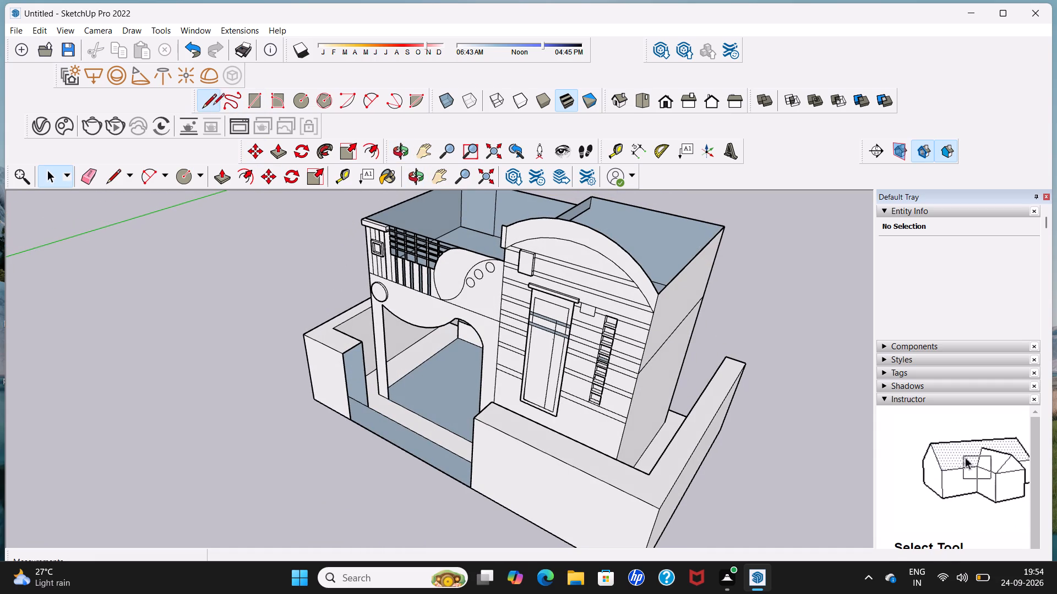
{"action": "middle_click_drag", "start_coordinate": [504, 281], "coordinate": [472, 287]}
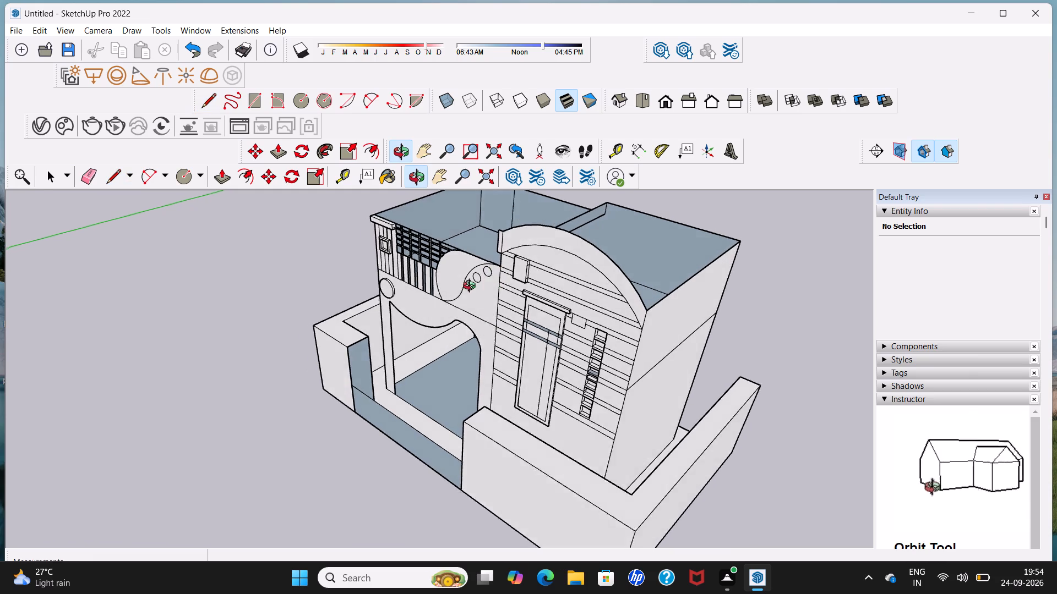
{"action": "middle_click_drag", "start_coordinate": [472, 287], "coordinate": [466, 292]}
{"action": "scroll", "coordinate": [461, 383], "scroll_direction": "up", "scroll_amount": 4}
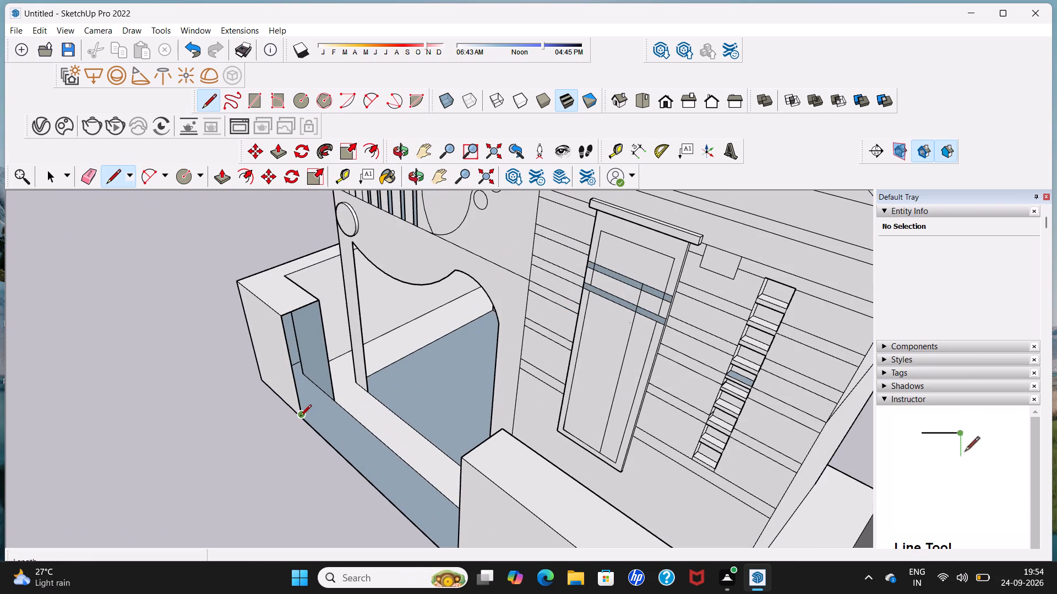
{"action": "left_click", "coordinate": [301, 420]}
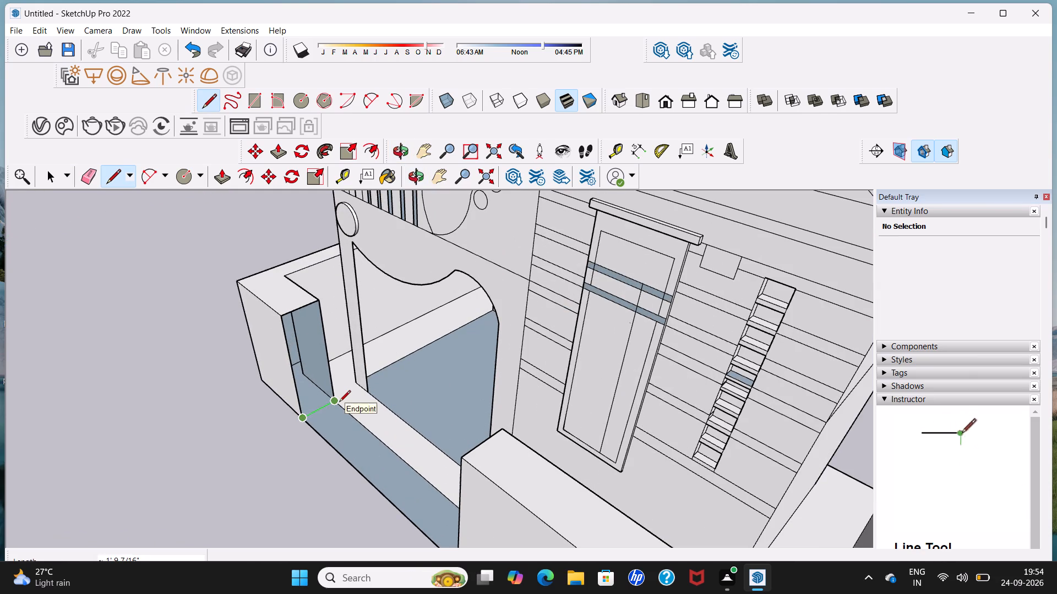
{"action": "left_click", "coordinate": [339, 402]}
Draw a line across the wall's thickness at its base on the banded-facade end of the opening, closing that wall end.
{"action": "scroll", "coordinate": [339, 402], "scroll_direction": "down", "scroll_amount": 5}
{"action": "middle_click_drag", "start_coordinate": [340, 402], "coordinate": [500, 368]}
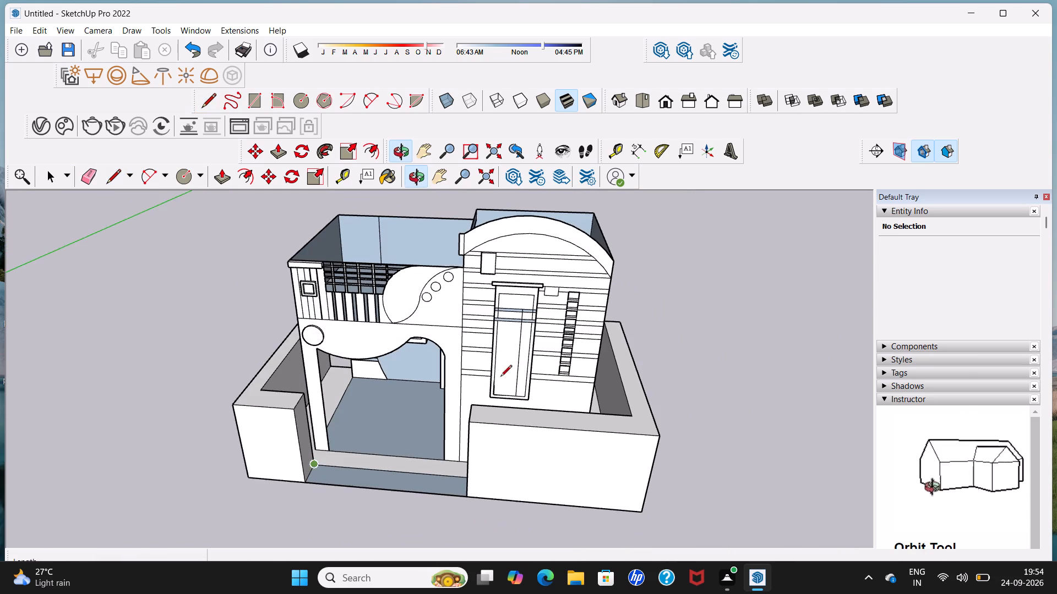
{"action": "middle_click_drag", "start_coordinate": [457, 453], "coordinate": [583, 424]}
{"action": "scroll", "coordinate": [525, 470], "scroll_direction": "up", "scroll_amount": 4}
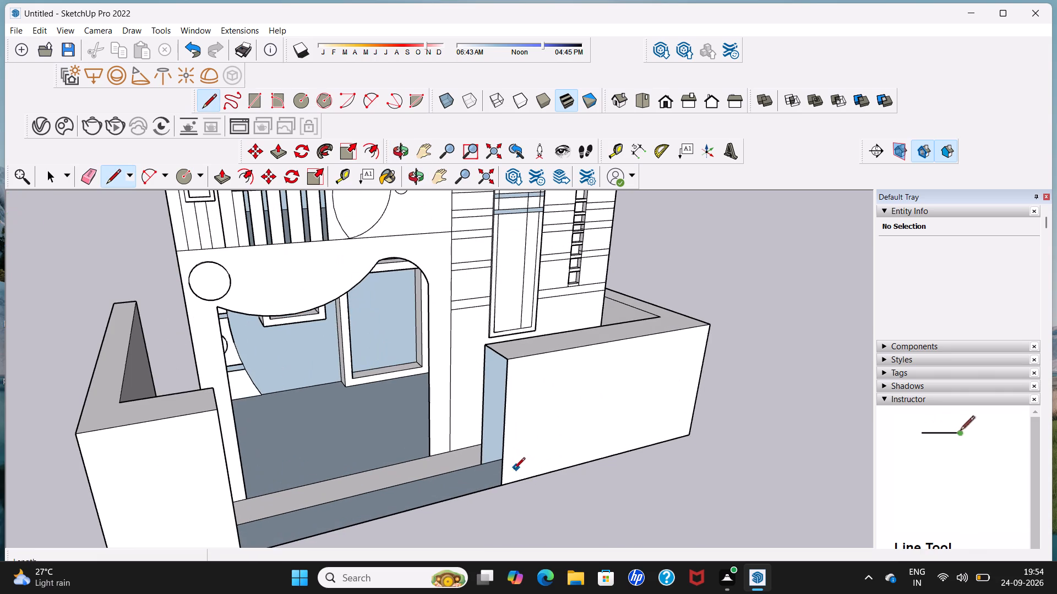
{"action": "left_click", "coordinate": [503, 486]}
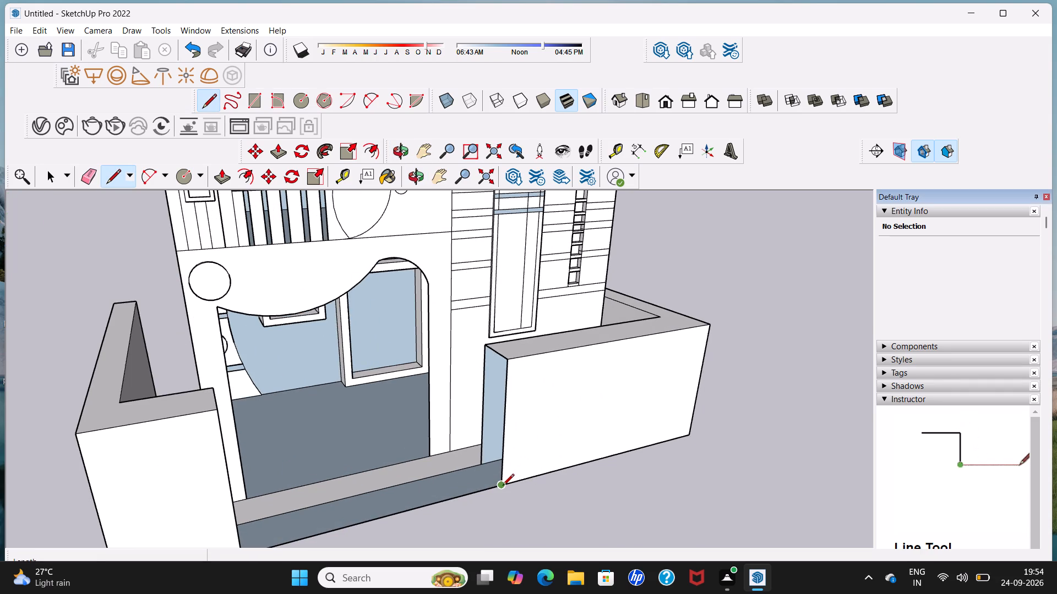
{"action": "left_click", "coordinate": [483, 458]}
{"action": "scroll", "coordinate": [484, 457], "scroll_direction": "down", "scroll_amount": 8}
{"action": "key", "text": "space"}
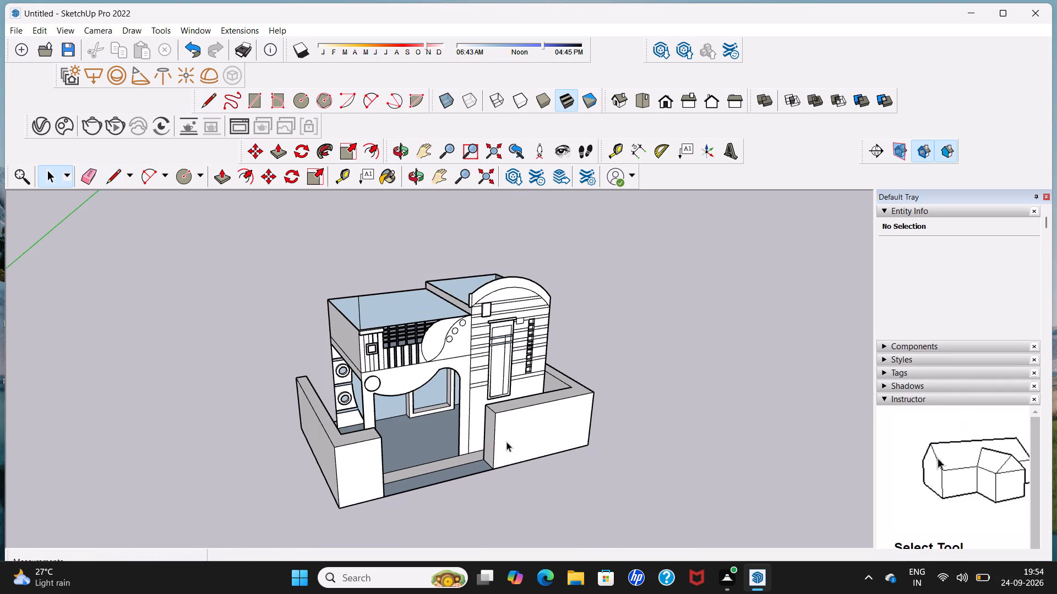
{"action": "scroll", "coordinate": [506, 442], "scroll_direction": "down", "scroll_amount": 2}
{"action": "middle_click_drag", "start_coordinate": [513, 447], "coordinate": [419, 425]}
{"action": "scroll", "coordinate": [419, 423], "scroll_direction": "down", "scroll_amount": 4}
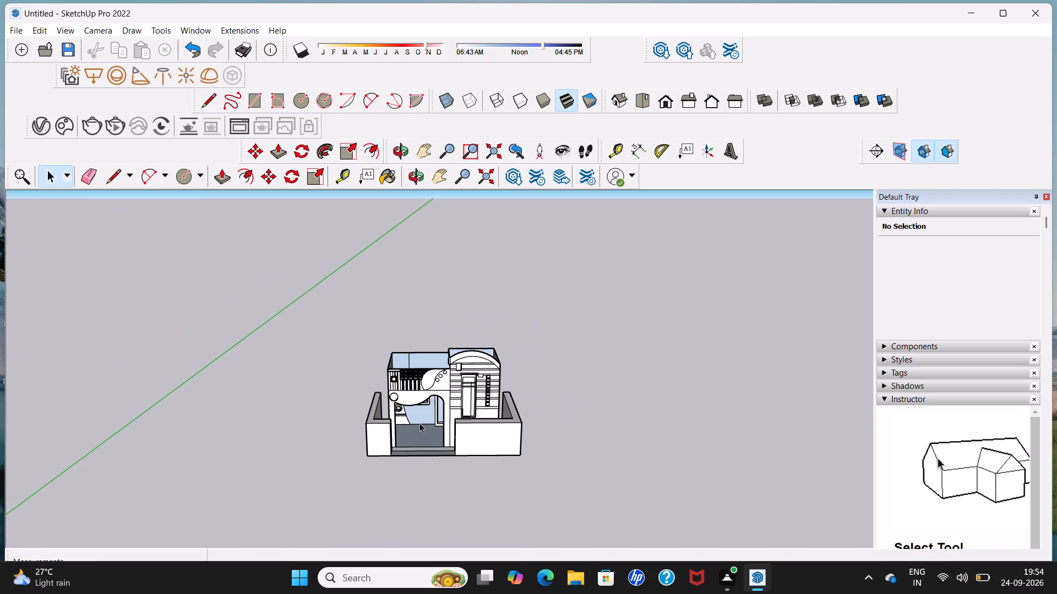
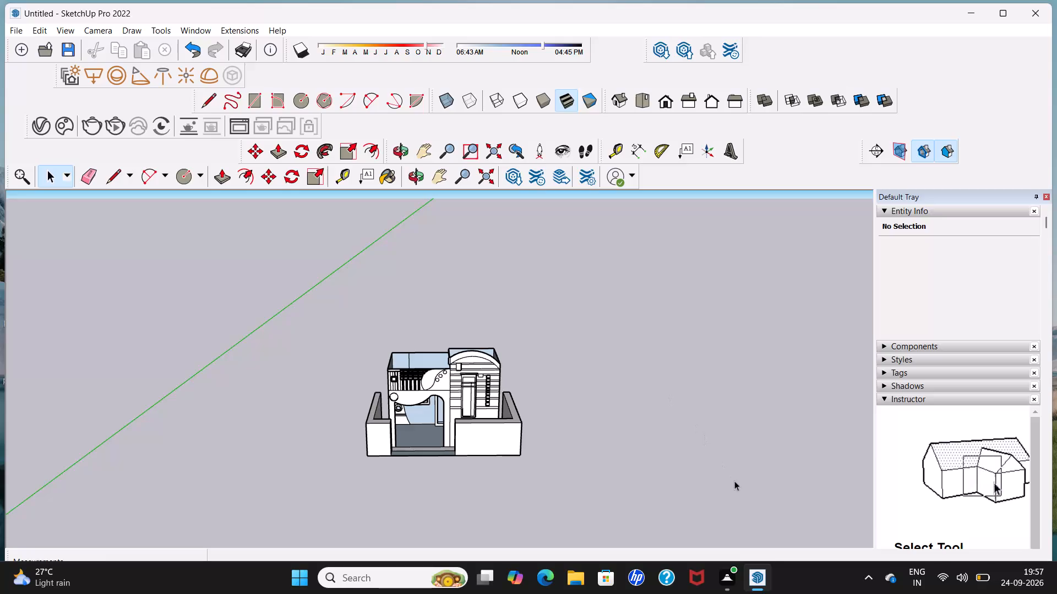
Examine the house and its boundary wall from the front, both sides and above, including the entrance opening and closed wall ends.
{"action": "scroll", "coordinate": [397, 401], "scroll_direction": "up", "scroll_amount": 4}
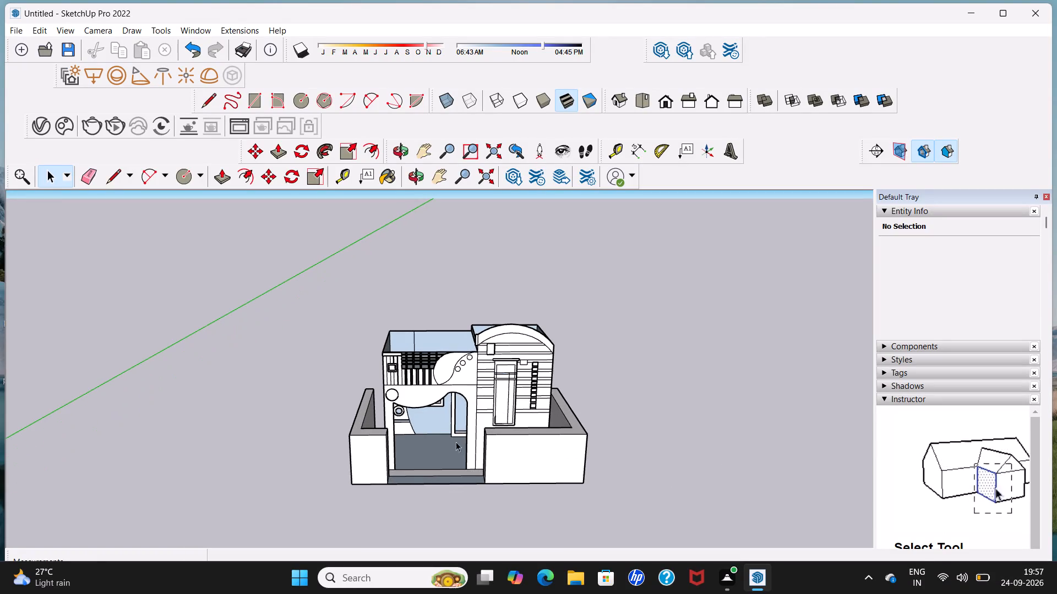
{"action": "middle_click_drag", "start_coordinate": [468, 448], "coordinate": [461, 372]}
{"action": "middle_click_drag", "start_coordinate": [469, 419], "coordinate": [366, 404]}
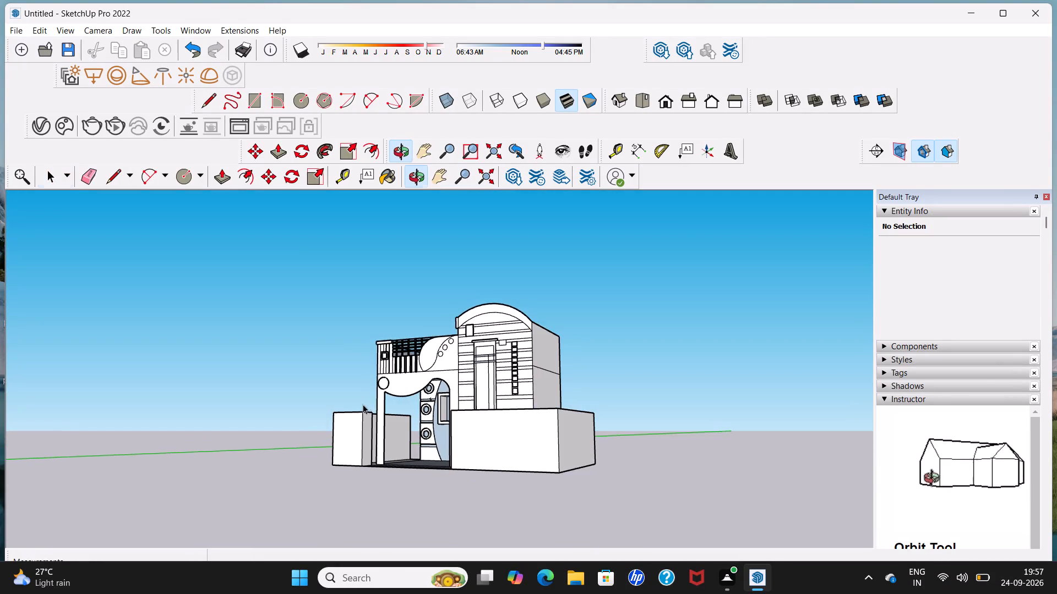
{"action": "scroll", "coordinate": [359, 409], "scroll_direction": "down", "scroll_amount": 1}
{"action": "middle_click_drag", "start_coordinate": [369, 412], "coordinate": [504, 411]}
{"action": "scroll", "coordinate": [502, 405], "scroll_direction": "up", "scroll_amount": 3}
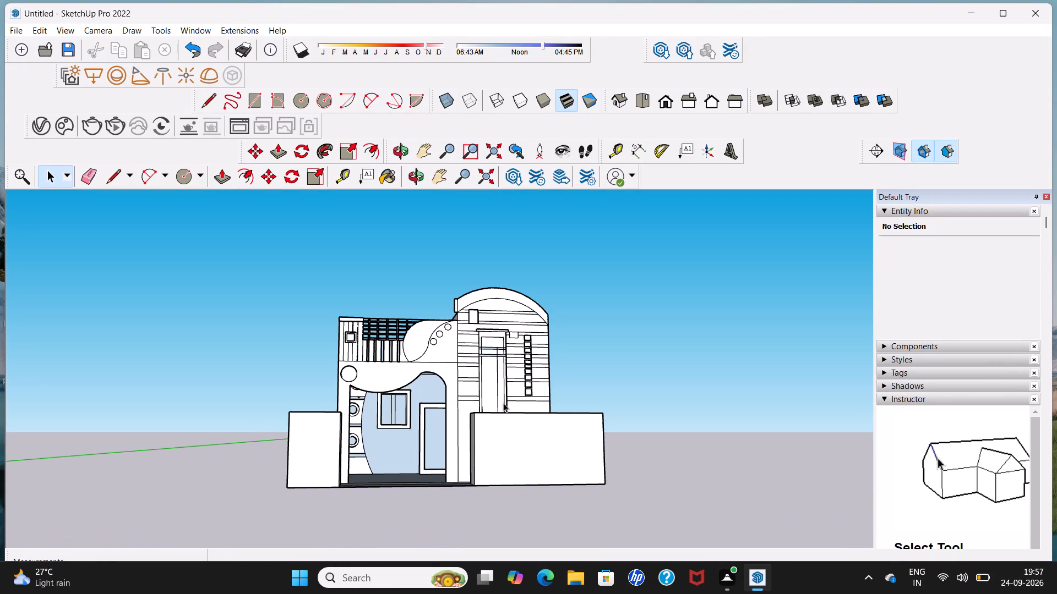
{"action": "middle_click_drag", "start_coordinate": [503, 403], "coordinate": [375, 416]}
{"action": "scroll", "coordinate": [375, 416], "scroll_direction": "down", "scroll_amount": 3}
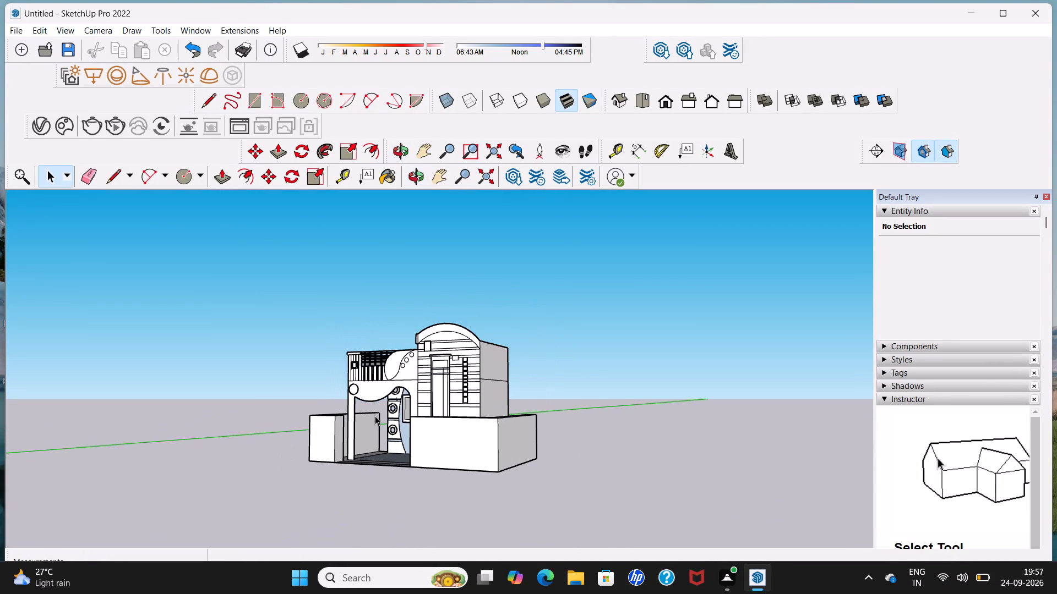
{"action": "scroll", "coordinate": [375, 416], "scroll_direction": "down", "scroll_amount": 1}
{"action": "middle_click_drag", "start_coordinate": [375, 417], "coordinate": [505, 410]}
{"action": "scroll", "coordinate": [482, 411], "scroll_direction": "up", "scroll_amount": 4}
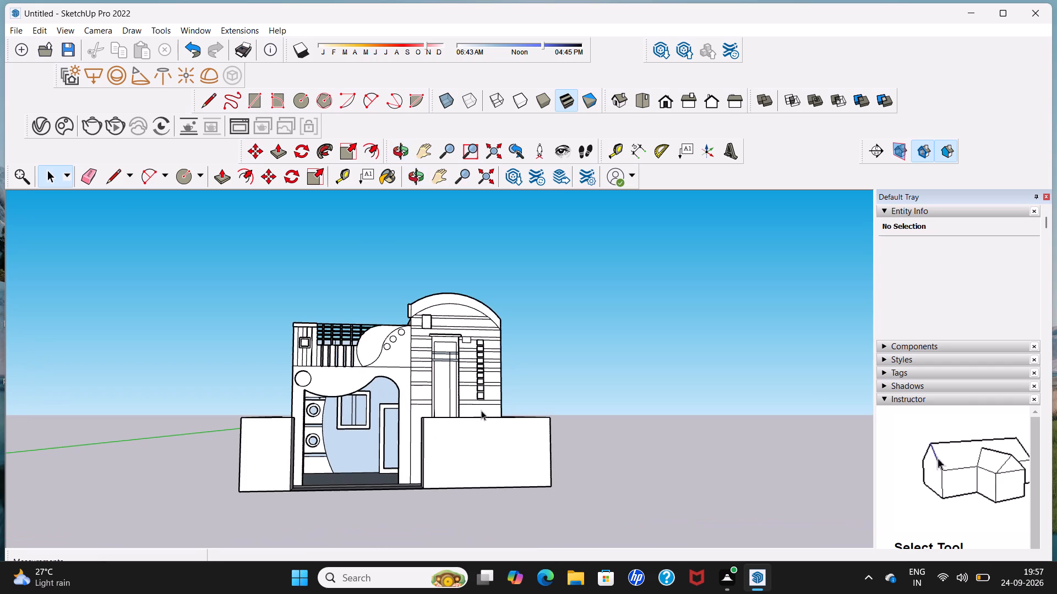
{"action": "middle_click_drag", "start_coordinate": [481, 410], "coordinate": [449, 450]}
{"action": "scroll", "coordinate": [463, 438], "scroll_direction": "up", "scroll_amount": 1}
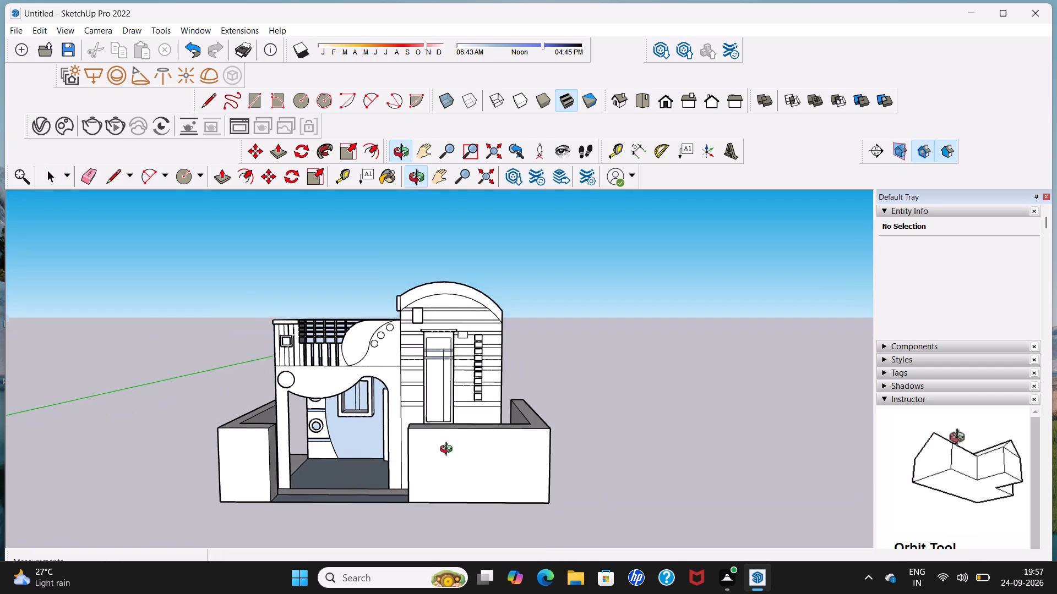
{"action": "middle_click_drag", "start_coordinate": [449, 450], "coordinate": [448, 449]}
{"action": "middle_click_drag", "start_coordinate": [471, 394], "coordinate": [453, 437]}
{"action": "scroll", "coordinate": [455, 443], "scroll_direction": "up", "scroll_amount": 2}
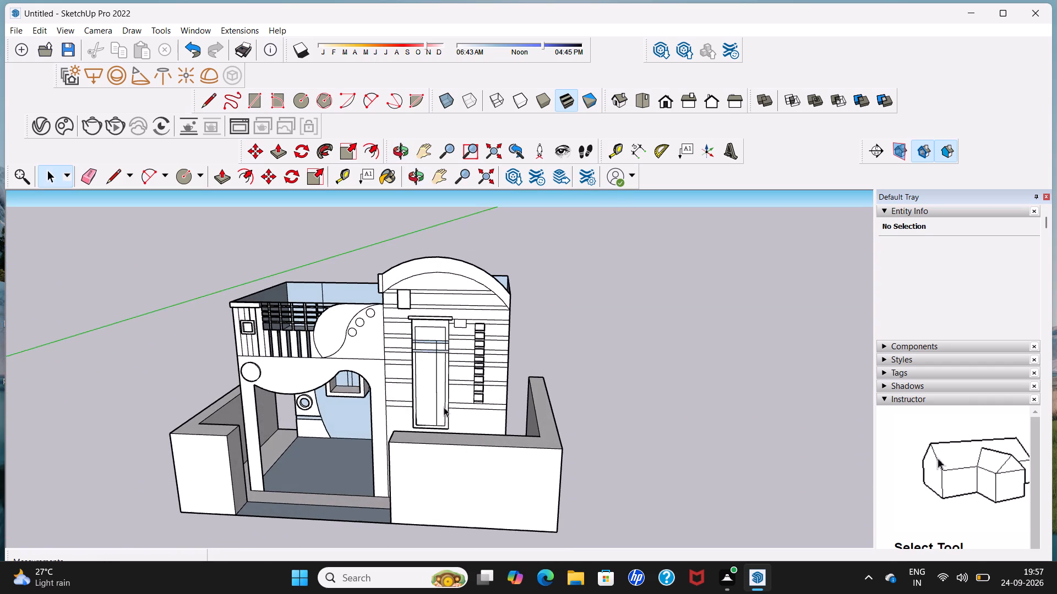
{"action": "scroll", "coordinate": [440, 395], "scroll_direction": "up", "scroll_amount": 7}
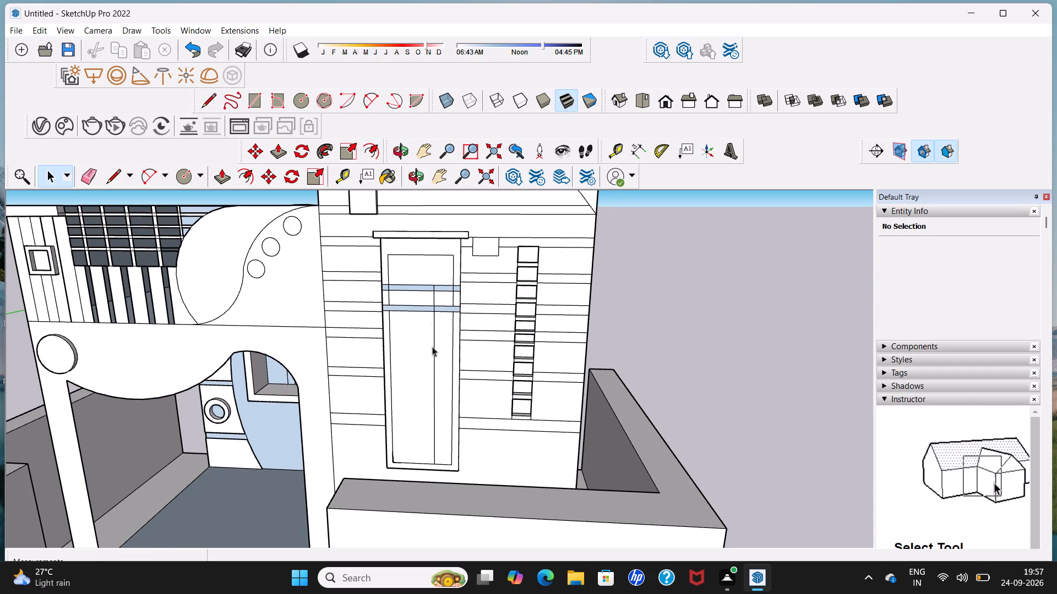
{"action": "scroll", "coordinate": [429, 334], "scroll_direction": "up", "scroll_amount": 3}
{"action": "scroll", "coordinate": [429, 334], "scroll_direction": "down", "scroll_amount": 13}
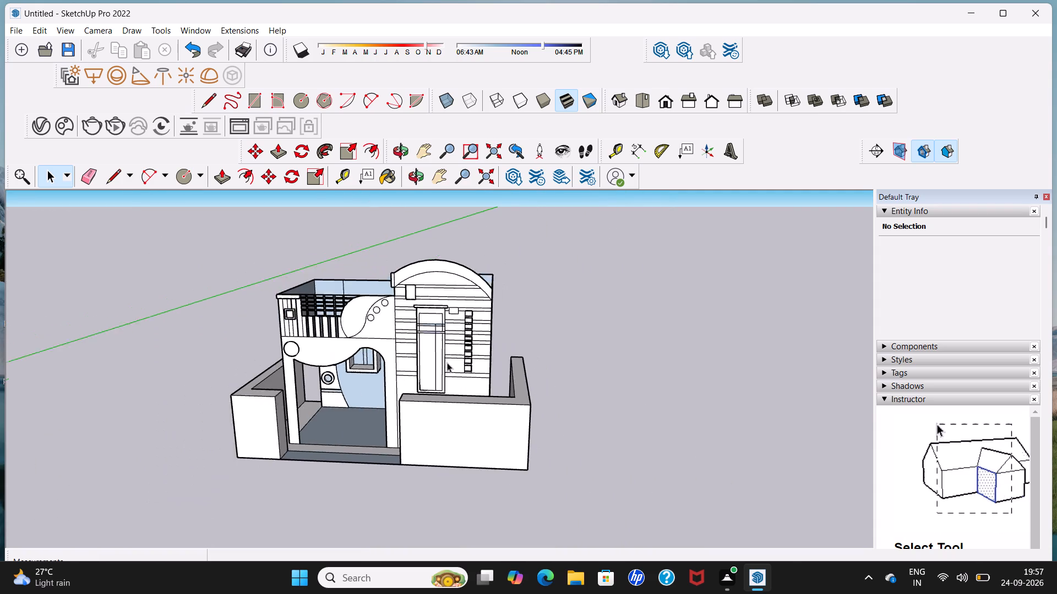
{"action": "scroll", "coordinate": [447, 362], "scroll_direction": "down", "scroll_amount": 5}
{"action": "middle_click_drag", "start_coordinate": [447, 377], "coordinate": [464, 338]}
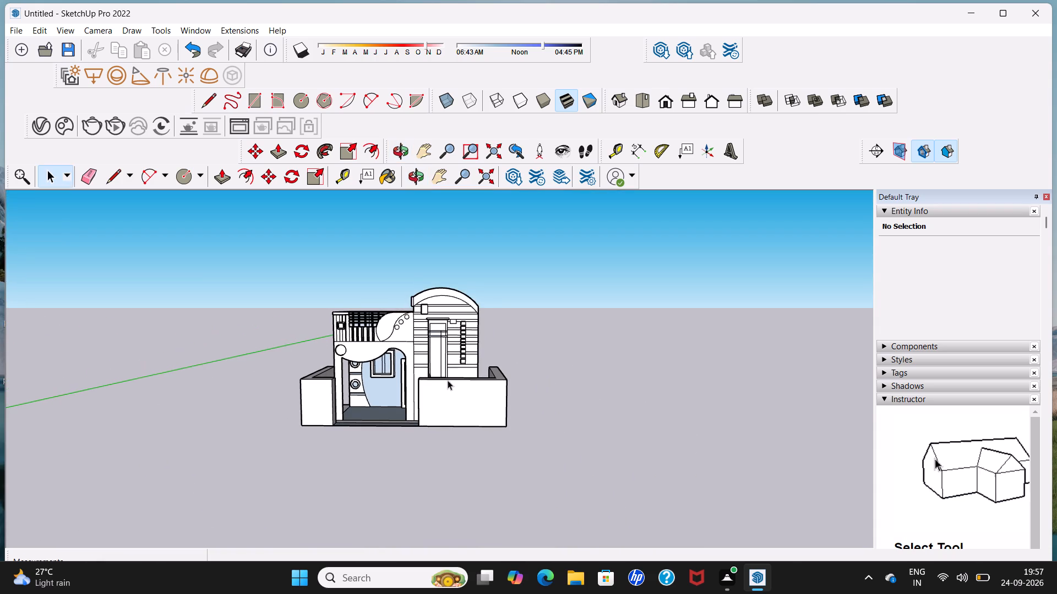
{"action": "middle_click_drag", "start_coordinate": [446, 386], "coordinate": [350, 395]}
{"action": "middle_click_drag", "start_coordinate": [352, 395], "coordinate": [423, 382]}
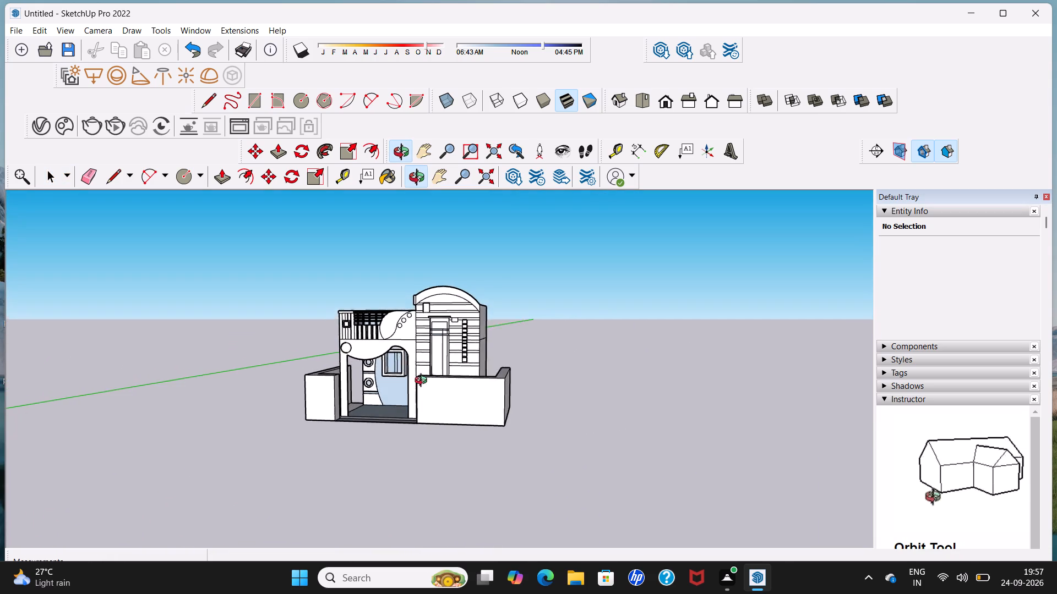
{"action": "middle_click_drag", "start_coordinate": [423, 382], "coordinate": [438, 379]}
{"action": "scroll", "coordinate": [419, 366], "scroll_direction": "up", "scroll_amount": 5}
{"action": "middle_click_drag", "start_coordinate": [430, 366], "coordinate": [438, 378]}
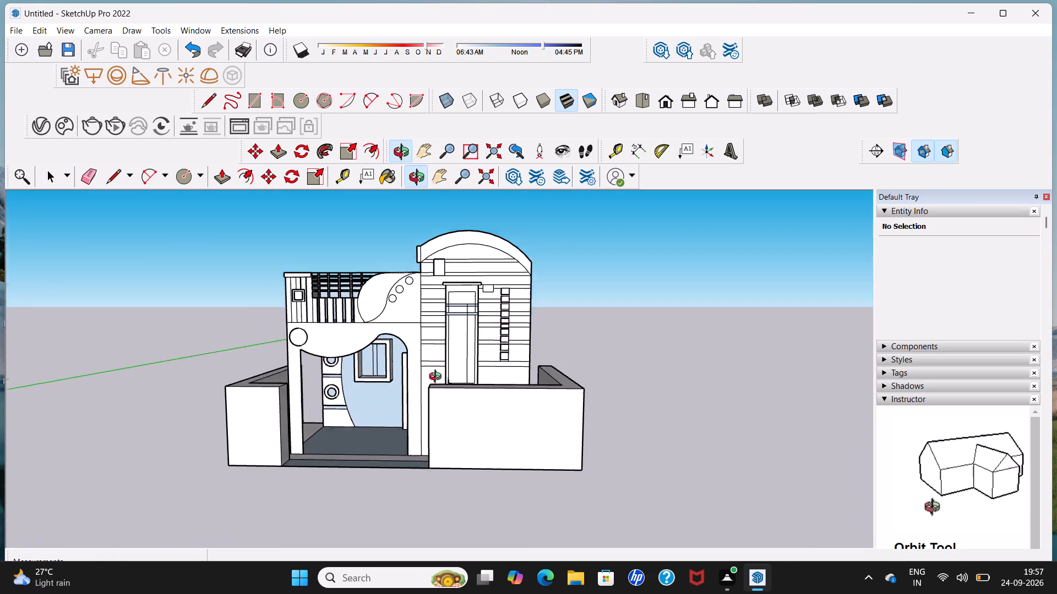
{"action": "middle_click_drag", "start_coordinate": [438, 378], "coordinate": [541, 402]}
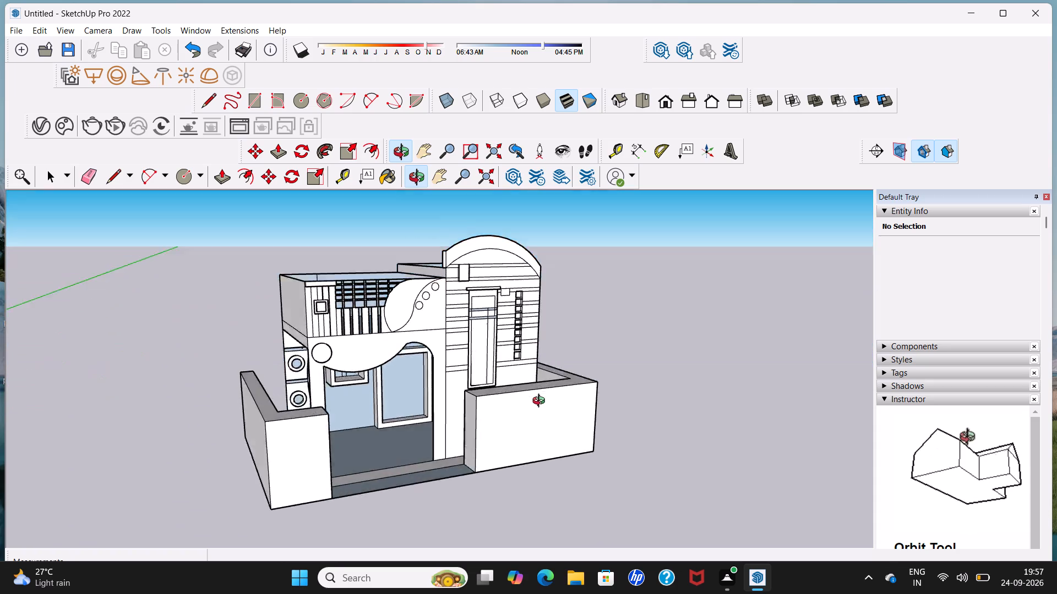
{"action": "middle_click_drag", "start_coordinate": [541, 402], "coordinate": [402, 459]}
{"action": "scroll", "coordinate": [412, 441], "scroll_direction": "up", "scroll_amount": 5}
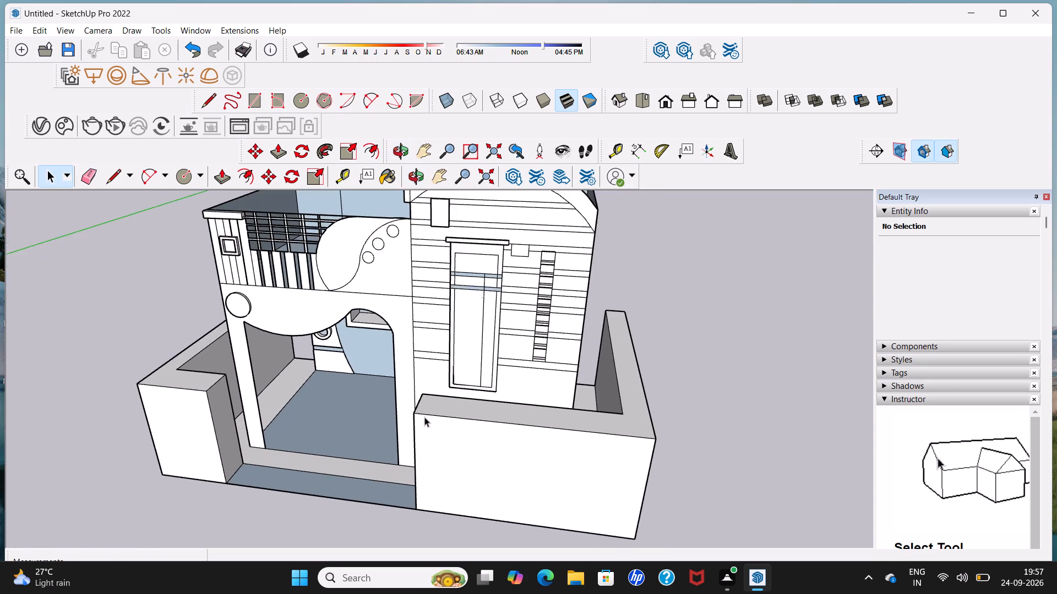
{"action": "scroll", "coordinate": [427, 414], "scroll_direction": "down", "scroll_amount": 13}
{"action": "middle_click_drag", "start_coordinate": [432, 416], "coordinate": [469, 375]}
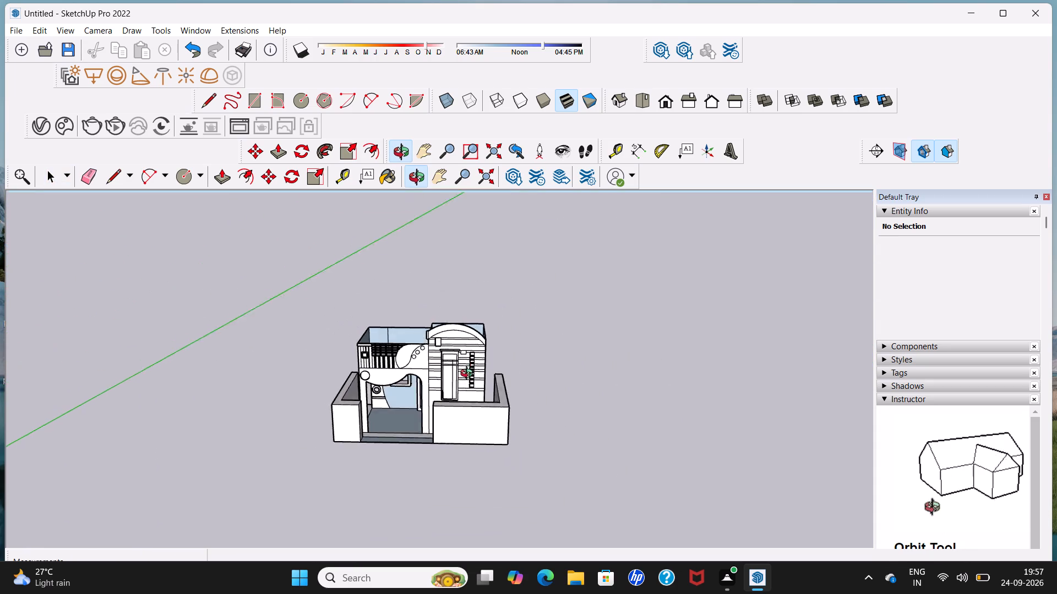
{"action": "middle_click_drag", "start_coordinate": [469, 375], "coordinate": [515, 343]}
{"action": "middle_click_drag", "start_coordinate": [513, 378], "coordinate": [456, 383]}
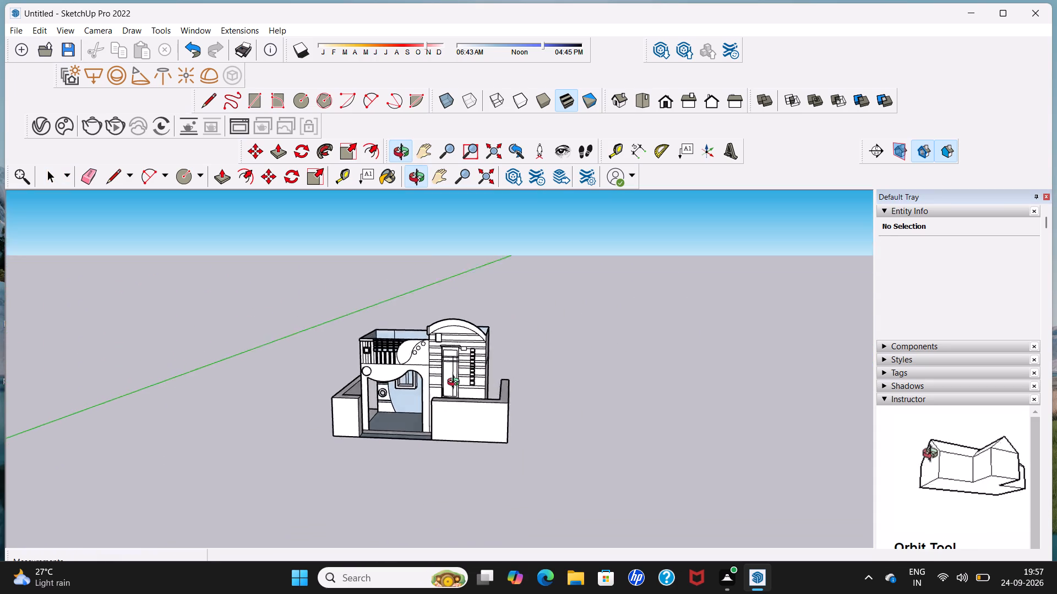
{"action": "middle_click_drag", "start_coordinate": [456, 383], "coordinate": [541, 349]}
{"action": "scroll", "coordinate": [530, 361], "scroll_direction": "down", "scroll_amount": 12}
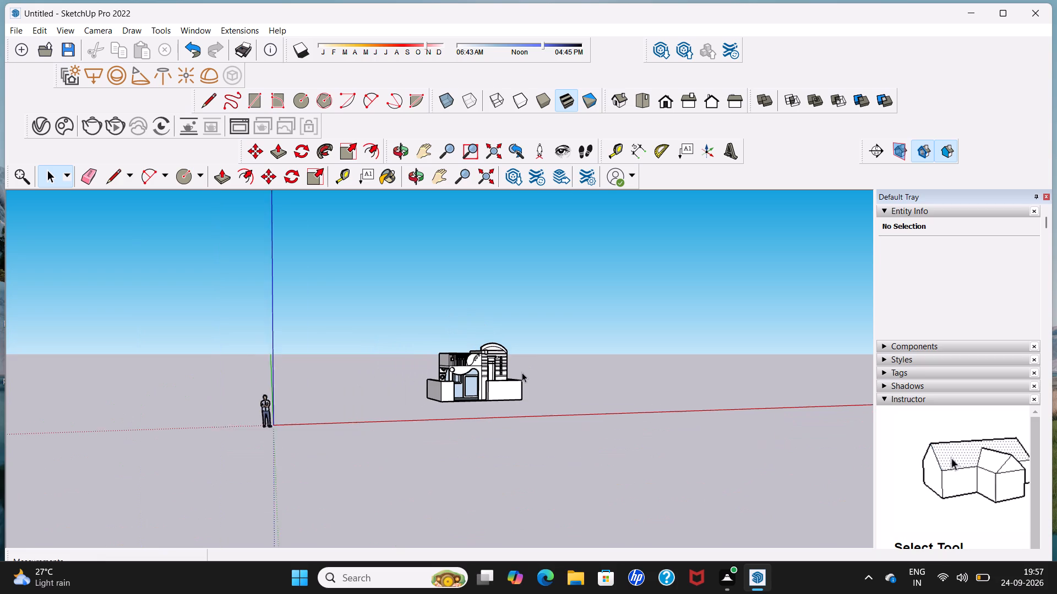
{"action": "scroll", "coordinate": [522, 372], "scroll_direction": "down", "scroll_amount": 1}
{"action": "scroll", "coordinate": [514, 376], "scroll_direction": "up", "scroll_amount": 4}
{"action": "scroll", "coordinate": [513, 377], "scroll_direction": "down", "scroll_amount": 5}
{"action": "scroll", "coordinate": [538, 369], "scroll_direction": "up", "scroll_amount": 2}
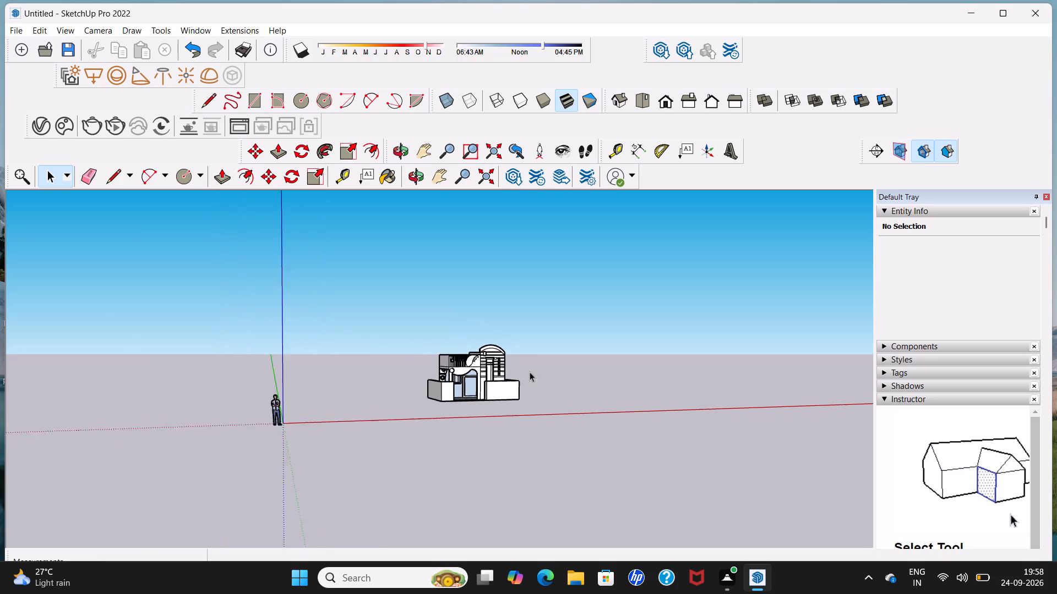
{"action": "scroll", "coordinate": [530, 372], "scroll_direction": "up", "scroll_amount": 10}
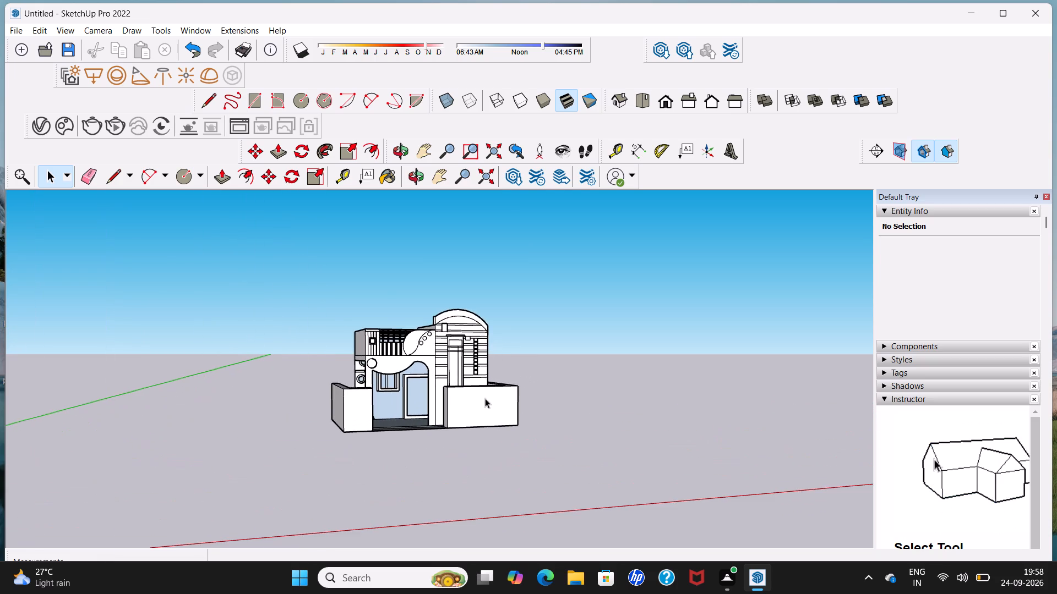
{"action": "scroll", "coordinate": [485, 398], "scroll_direction": "up", "scroll_amount": 7}
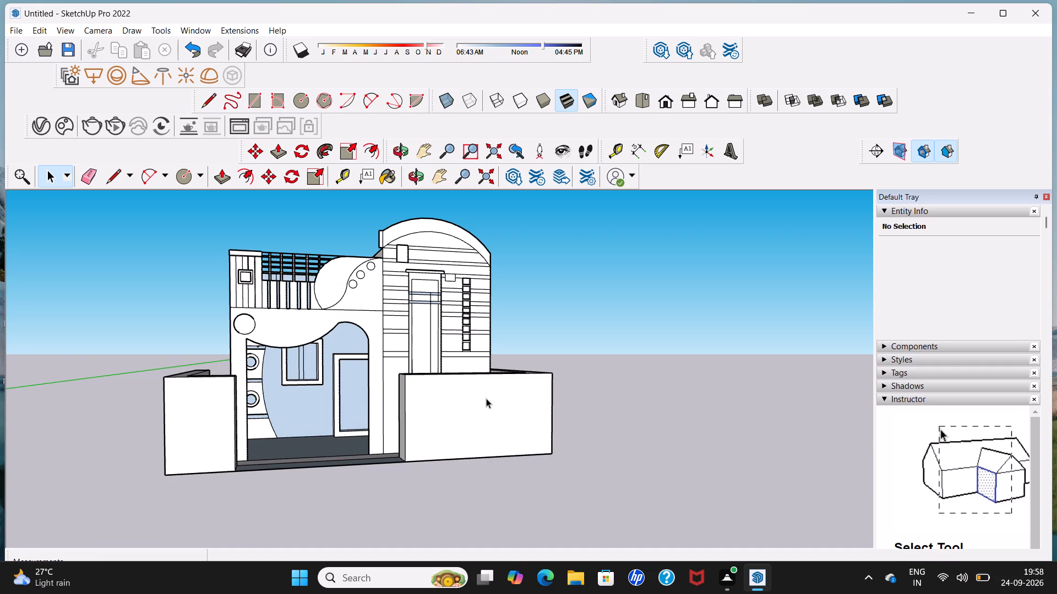
{"action": "middle_click_drag", "start_coordinate": [486, 398], "coordinate": [346, 405]}
{"action": "scroll", "coordinate": [397, 398], "scroll_direction": "up", "scroll_amount": 5}
{"action": "scroll", "coordinate": [397, 398], "scroll_direction": "down", "scroll_amount": 6}
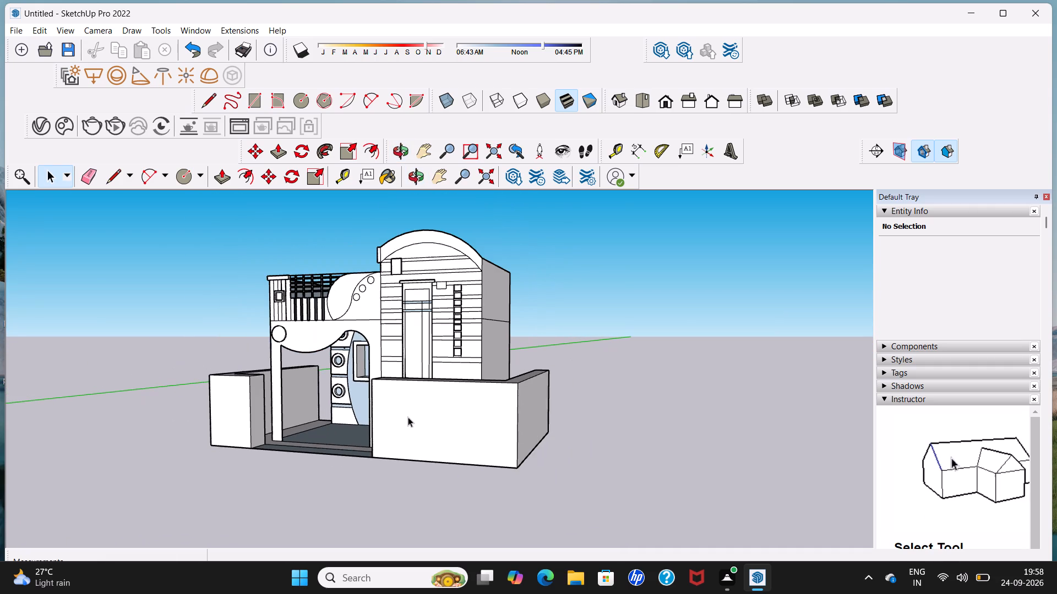
{"action": "middle_click_drag", "start_coordinate": [415, 418], "coordinate": [518, 403]}
{"action": "scroll", "coordinate": [488, 394], "scroll_direction": "up", "scroll_amount": 4}
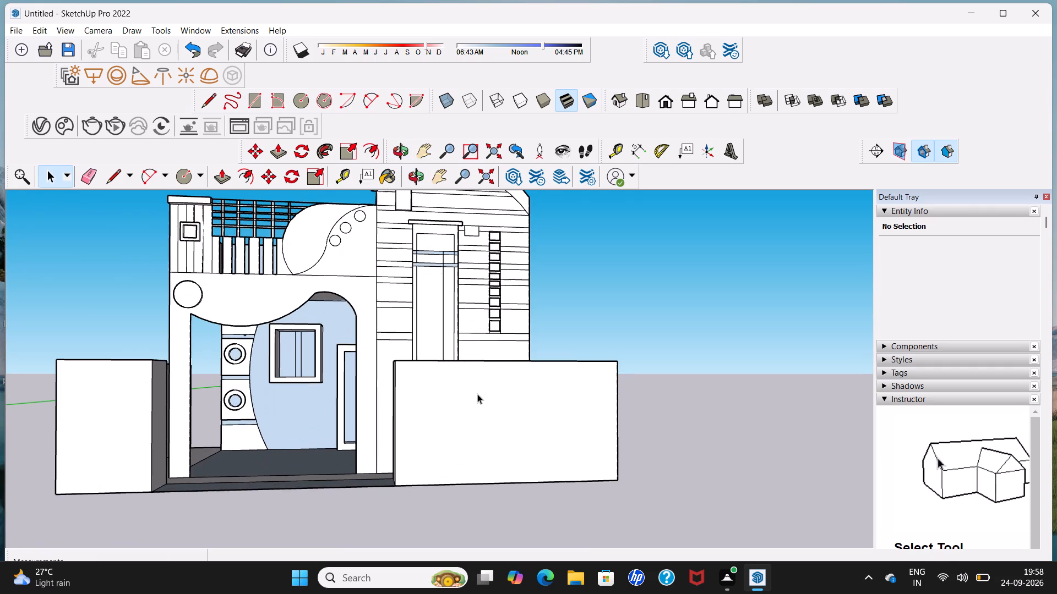
{"action": "middle_click_drag", "start_coordinate": [473, 395], "coordinate": [340, 439]}
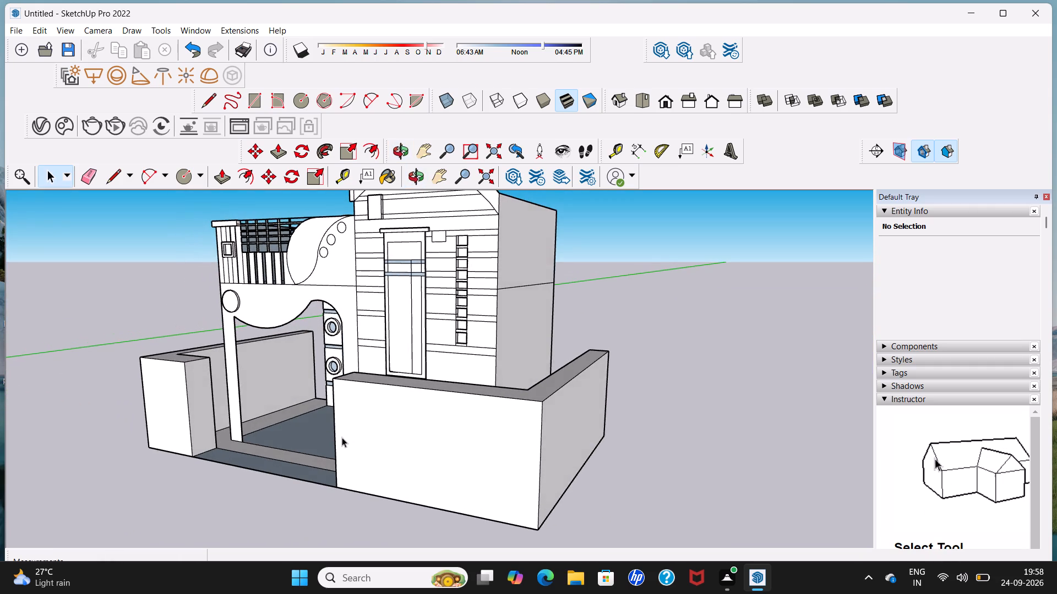
{"action": "scroll", "coordinate": [342, 437], "scroll_direction": "down", "scroll_amount": 5}
{"action": "middle_click_drag", "start_coordinate": [355, 441], "coordinate": [464, 413]}
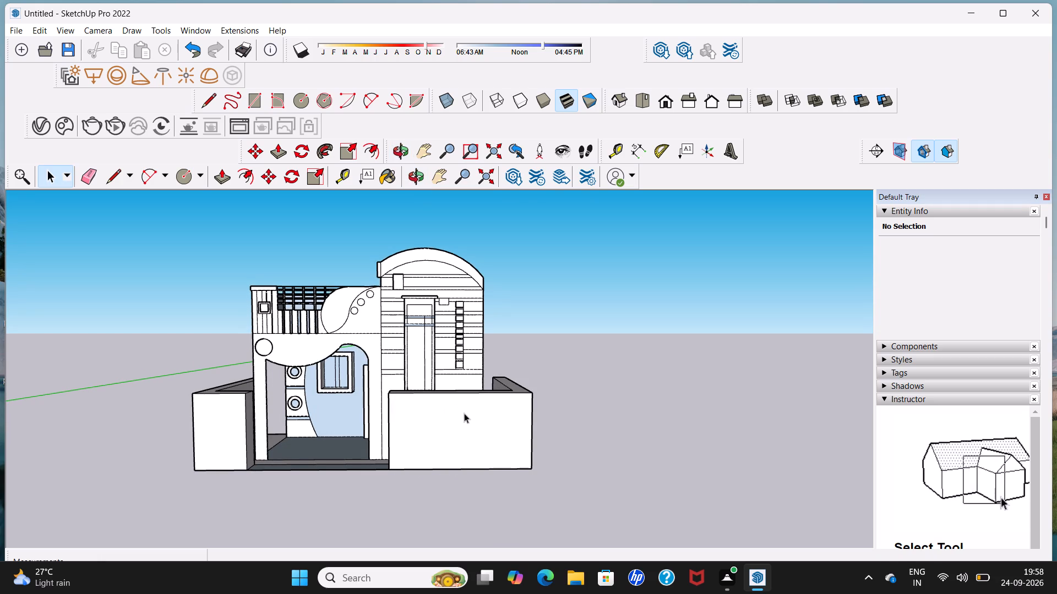
{"action": "middle_click_drag", "start_coordinate": [445, 421], "coordinate": [444, 421]}
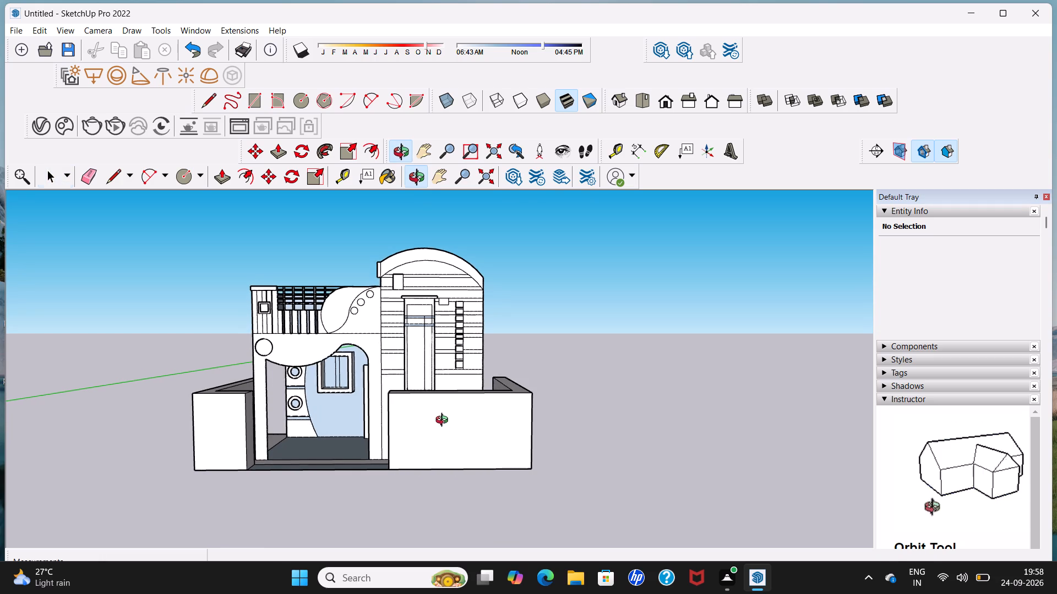
{"action": "middle_click_drag", "start_coordinate": [444, 421], "coordinate": [404, 418]}
{"action": "scroll", "coordinate": [404, 418], "scroll_direction": "up", "scroll_amount": 2}
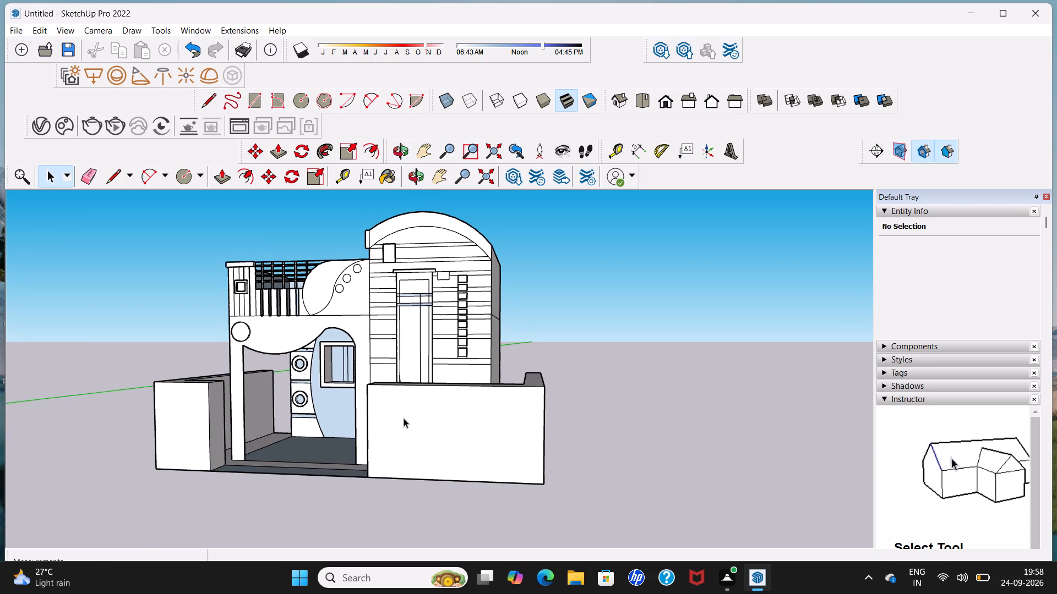
{"action": "middle_click_drag", "start_coordinate": [257, 437], "coordinate": [479, 398]}
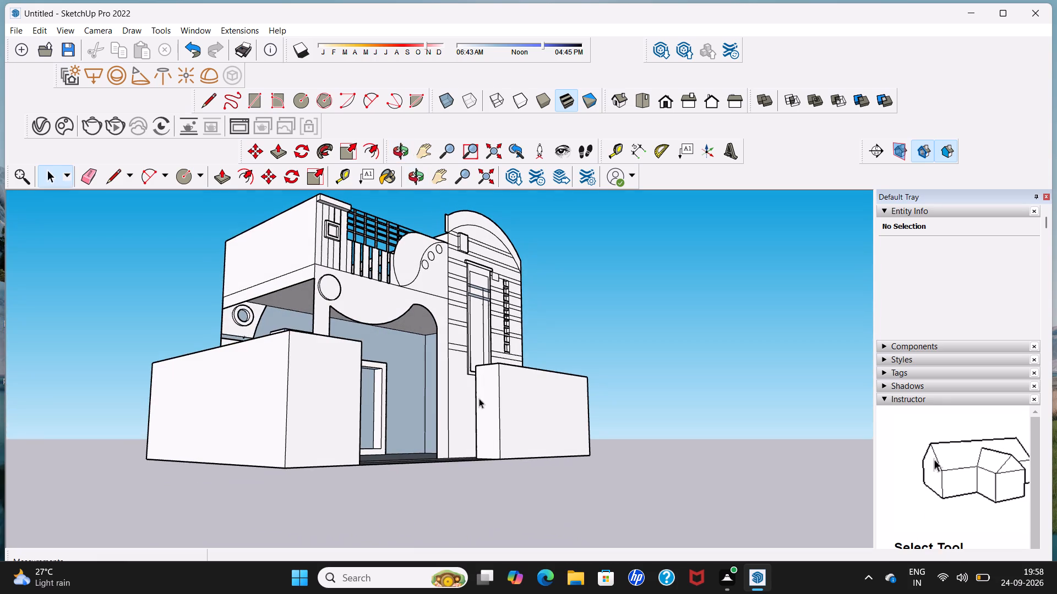
{"action": "middle_click_drag", "start_coordinate": [343, 408], "coordinate": [254, 458]}
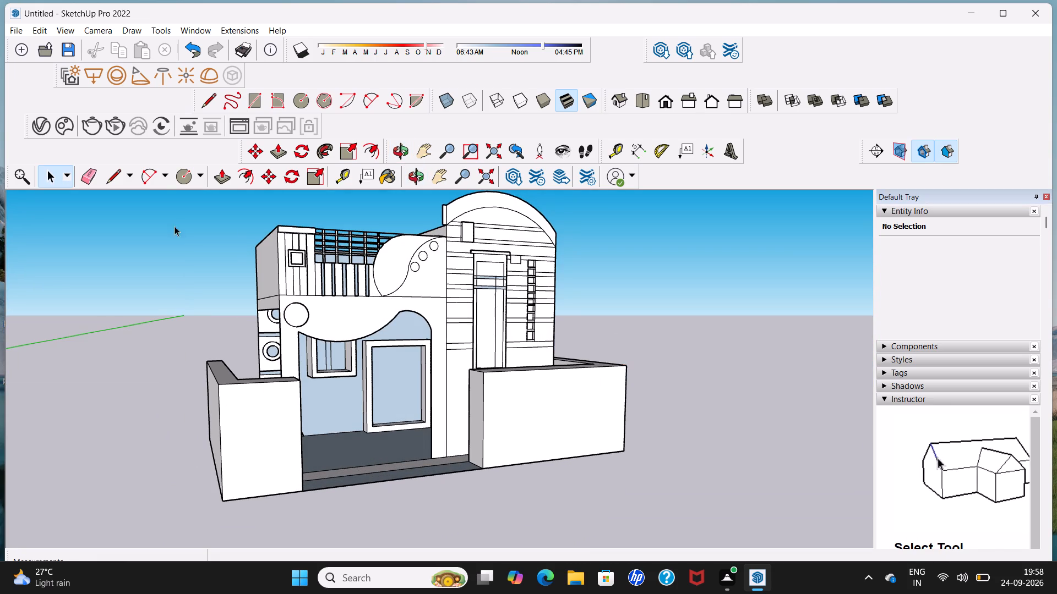
Draw a vertical line about 5' 7 13/16" long down the porch-side front wall's outer face, close to the entrance opening.
{"action": "left_click", "coordinate": [206, 98]}
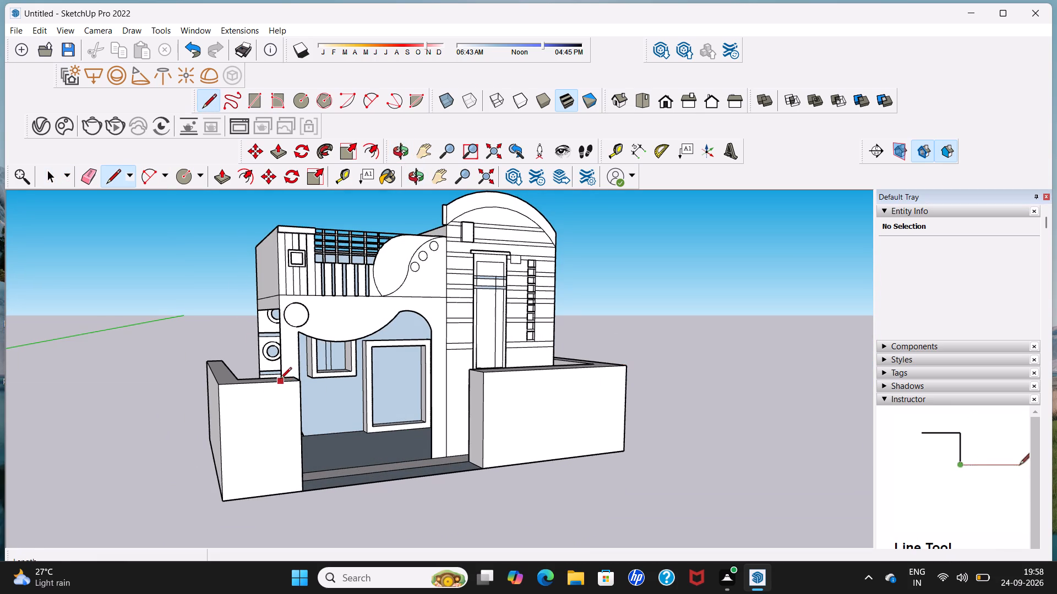
{"action": "middle_click_drag", "start_coordinate": [281, 383], "coordinate": [247, 337]}
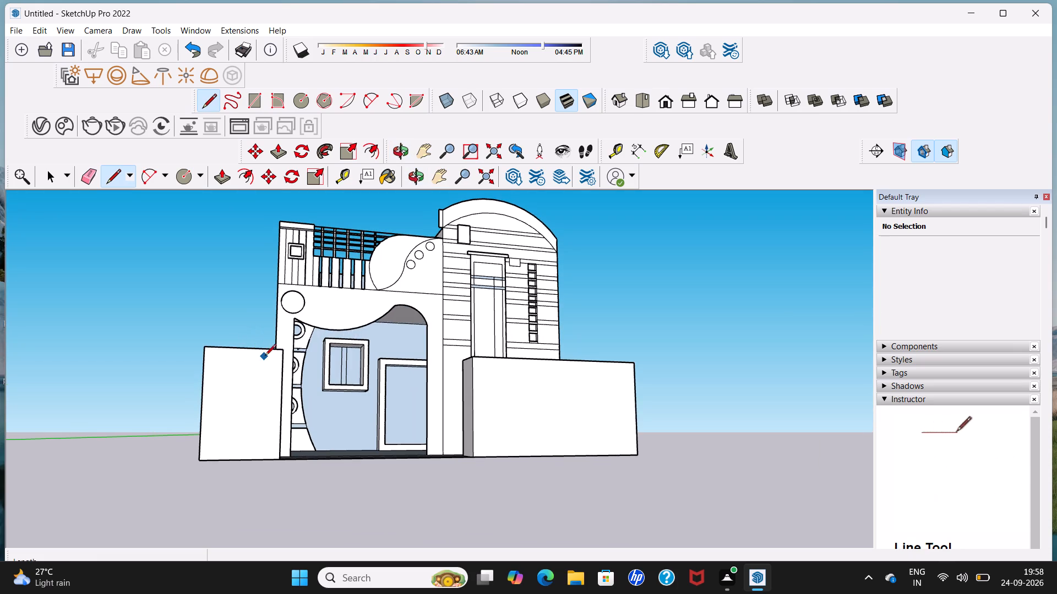
{"action": "left_click", "coordinate": [268, 353]}
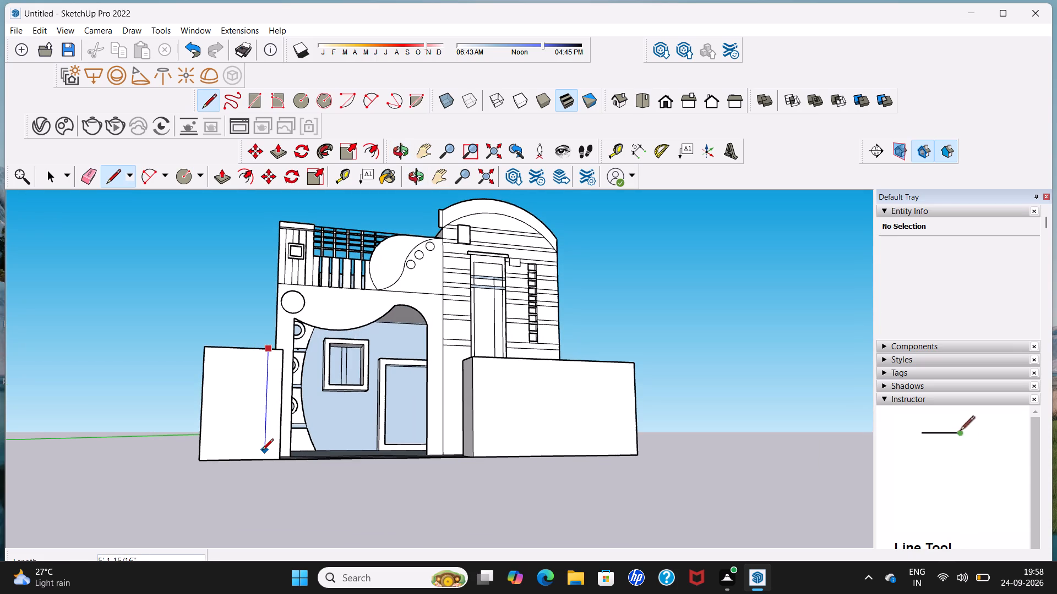
{"action": "left_click", "coordinate": [262, 453]}
Draw a vertical line about 5' 7 13/16" long down the front wall before the banded facade, close to its entrance end.
{"action": "middle_click_drag", "start_coordinate": [492, 393], "coordinate": [418, 398]}
{"action": "scroll", "coordinate": [421, 392], "scroll_direction": "up", "scroll_amount": 2}
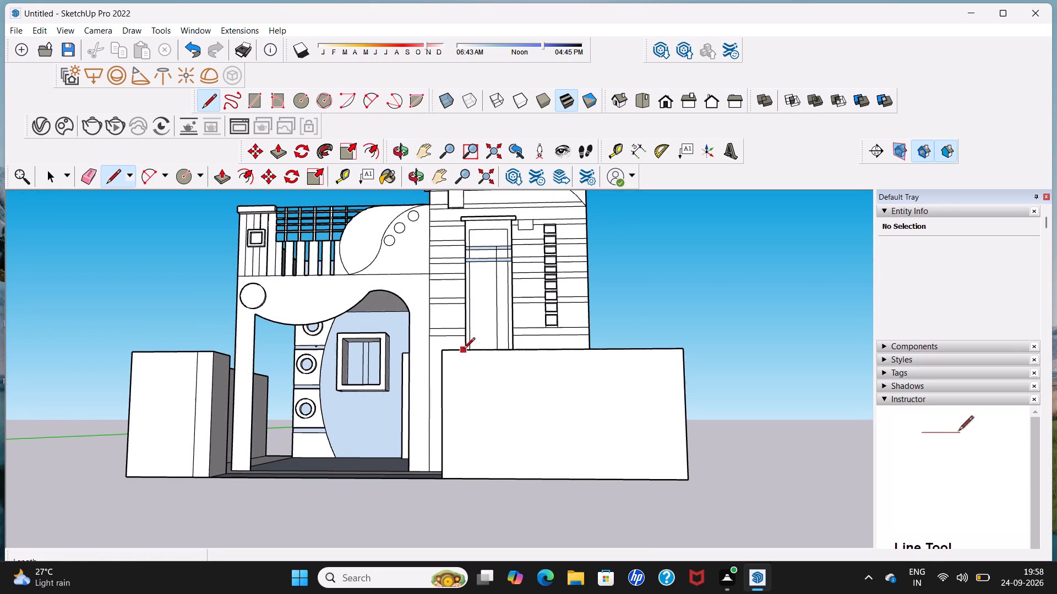
{"action": "left_click", "coordinate": [465, 351]}
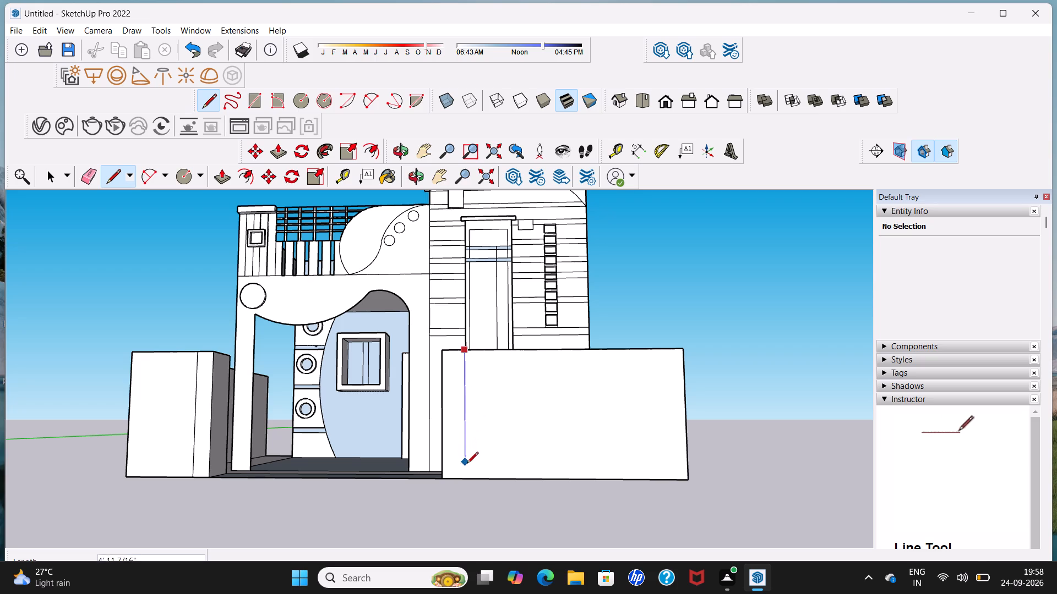
{"action": "left_click", "coordinate": [467, 474]}
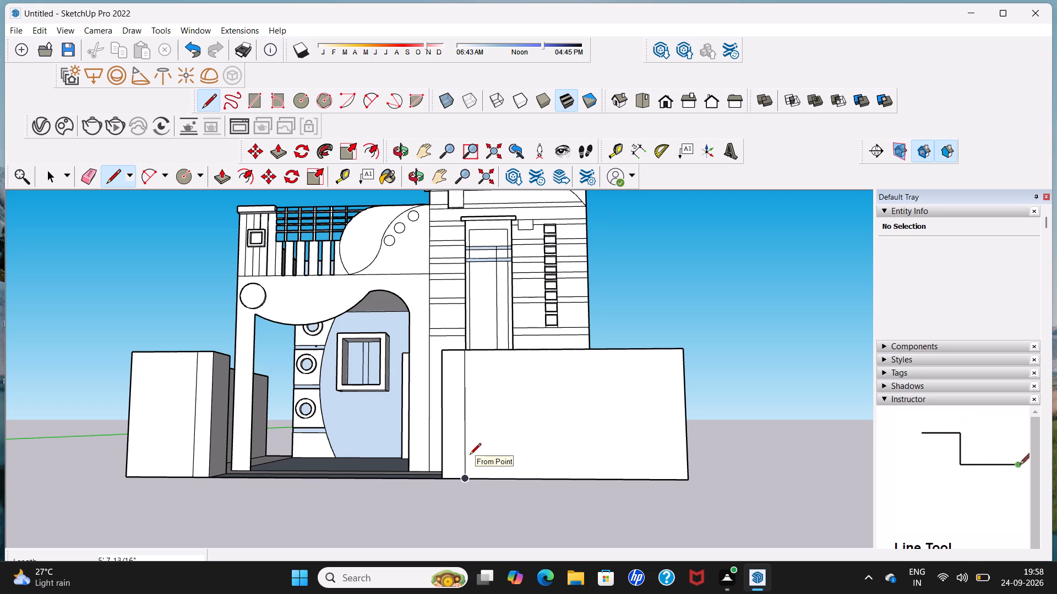
Push/Pull the narrow strip beside the entrance on the porch-side front wall outward by about 4 5/8".
{"action": "key", "text": "space"}
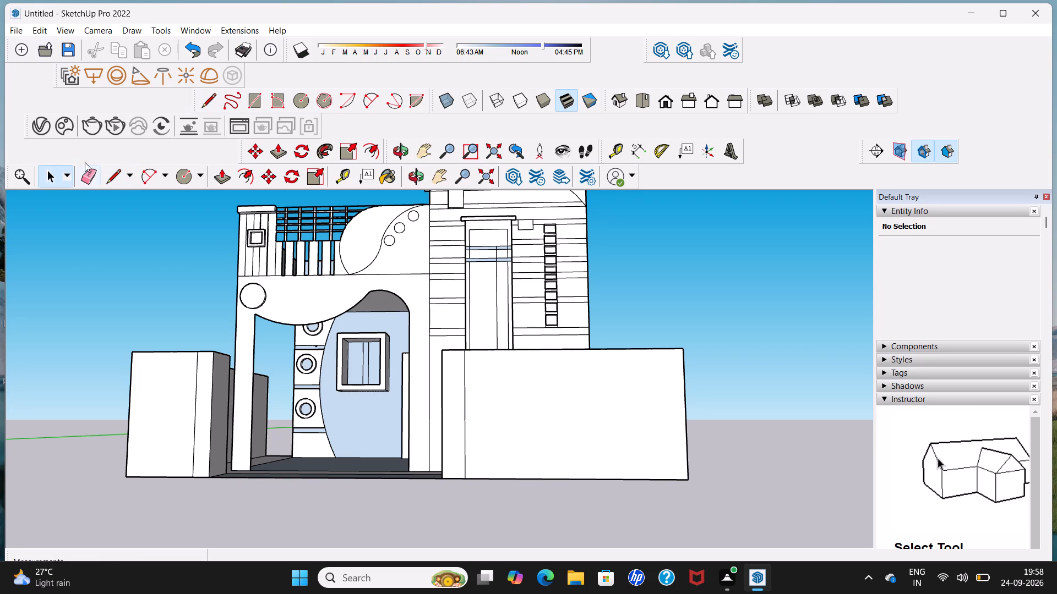
{"action": "left_click", "coordinate": [221, 180]}
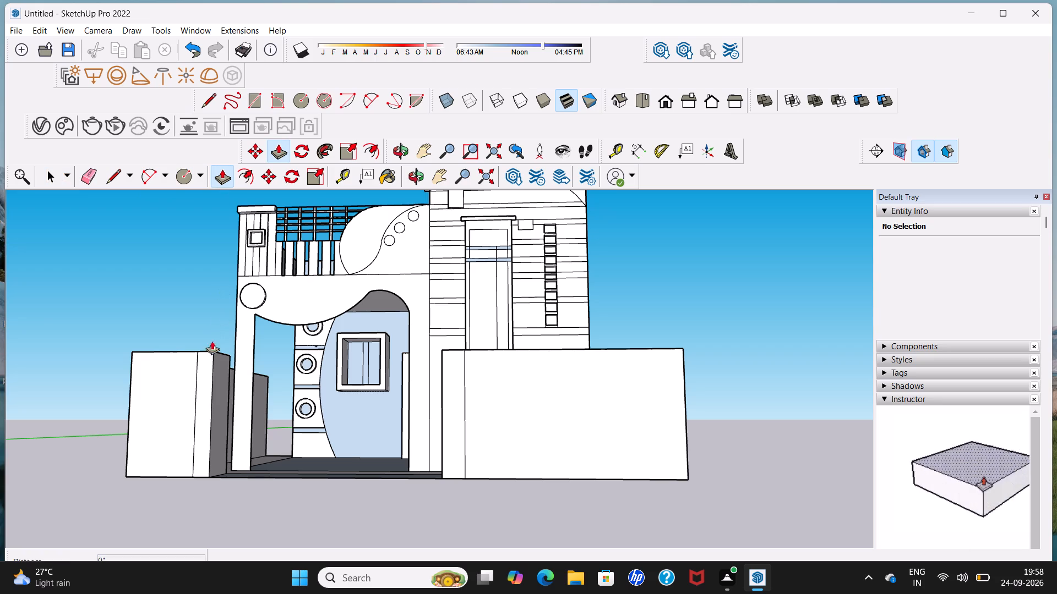
{"action": "left_click", "coordinate": [199, 362]}
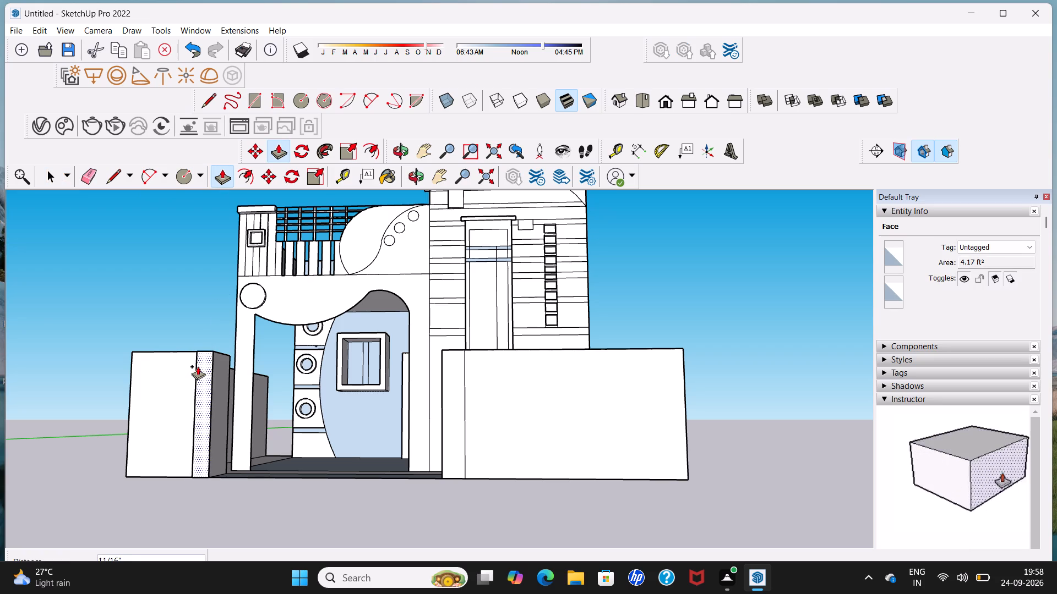
{"action": "left_click", "coordinate": [194, 367]}
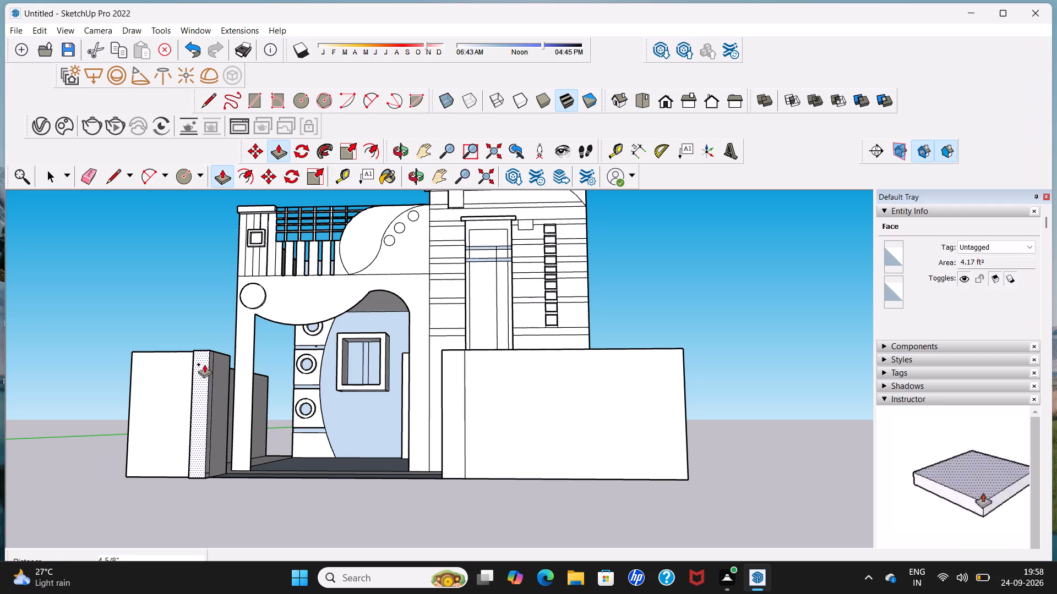
Push/Pull the entrance-end strip of the front wall before the banded facade outward 4 5/8", matching the porch-side strip.
{"action": "left_click", "coordinate": [449, 387]}
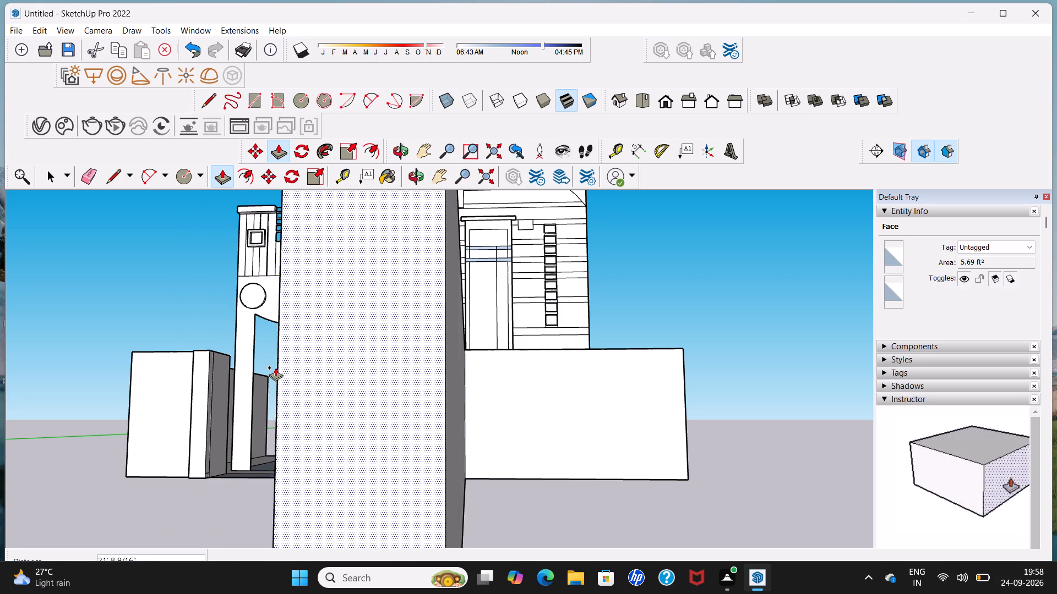
{"action": "middle_click_drag", "start_coordinate": [277, 367], "coordinate": [456, 325]}
{"action": "scroll", "coordinate": [456, 325], "scroll_direction": "down", "scroll_amount": 13}
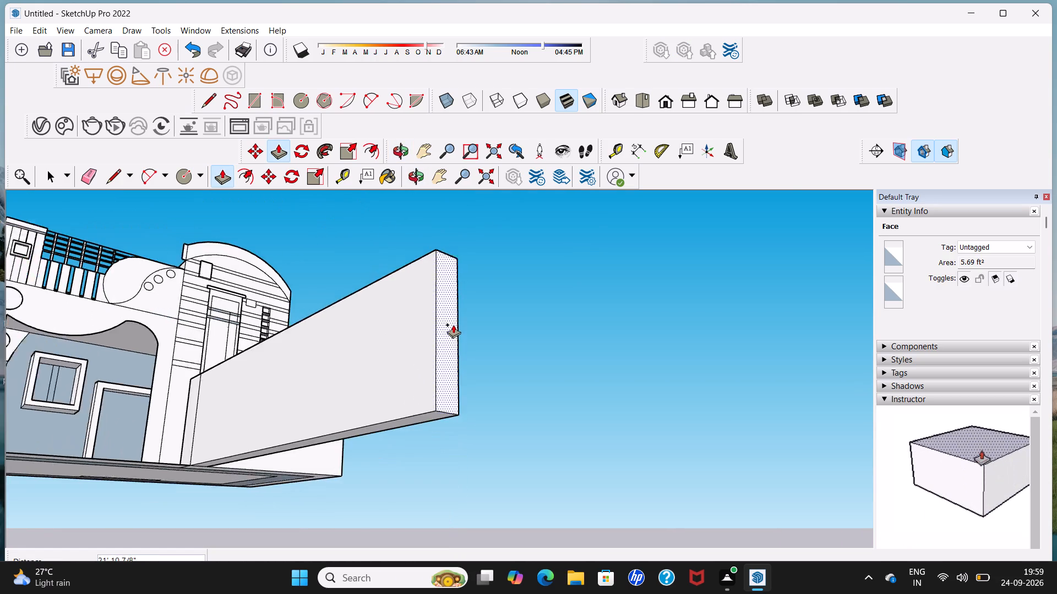
{"action": "scroll", "coordinate": [453, 324], "scroll_direction": "down", "scroll_amount": 8}
{"action": "scroll", "coordinate": [211, 341], "scroll_direction": "up", "scroll_amount": 2}
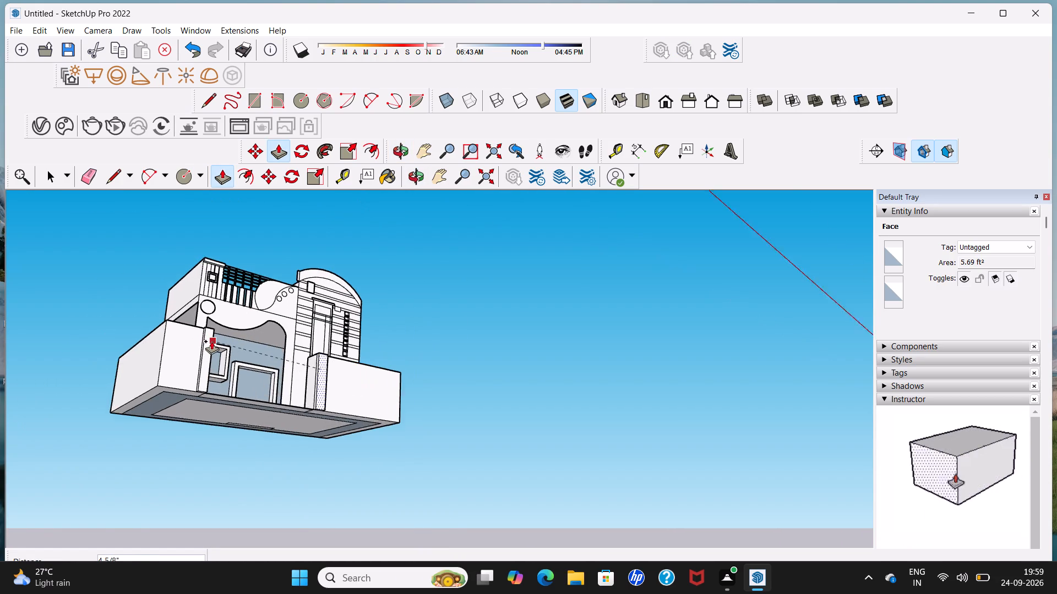
{"action": "scroll", "coordinate": [211, 341], "scroll_direction": "up", "scroll_amount": 3}
{"action": "left_click", "coordinate": [211, 341]}
{"action": "scroll", "coordinate": [211, 341], "scroll_direction": "down", "scroll_amount": 7}
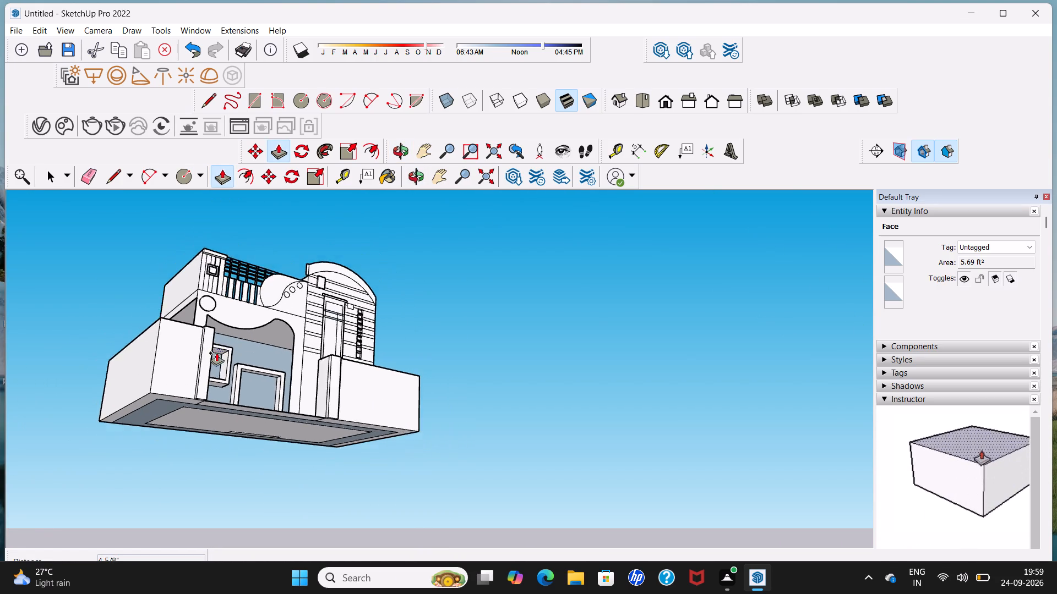
{"action": "scroll", "coordinate": [216, 353], "scroll_direction": "down", "scroll_amount": 2}
{"action": "key", "text": "space"}
Examine the two raised strips flanking the entrance and the boundary wall from the front, above and below.
{"action": "middle_click_drag", "start_coordinate": [265, 348], "coordinate": [215, 467]}
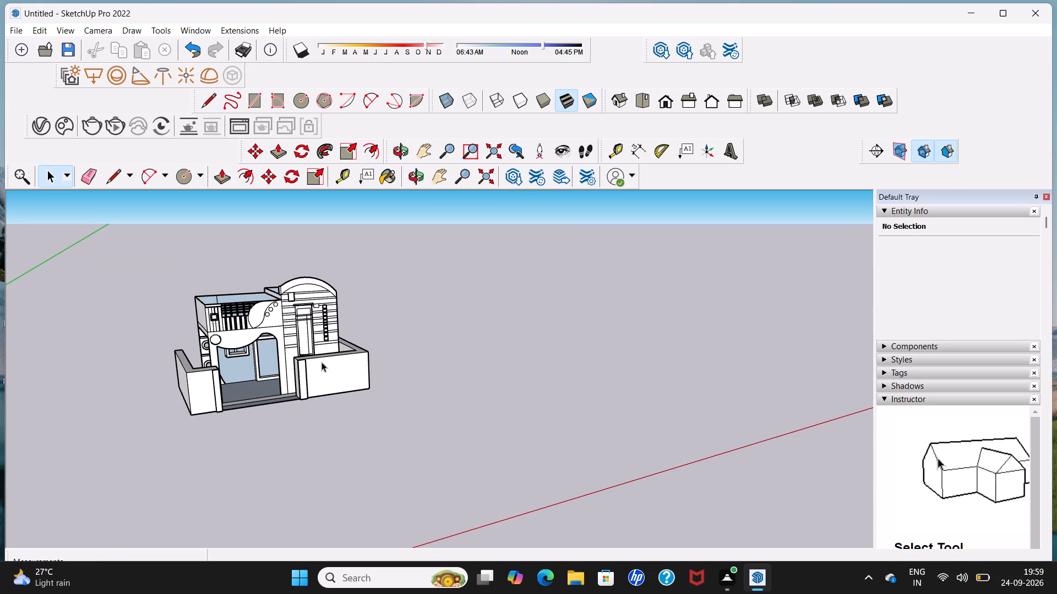
{"action": "middle_click_drag", "start_coordinate": [324, 360], "coordinate": [195, 369]}
{"action": "scroll", "coordinate": [255, 360], "scroll_direction": "up", "scroll_amount": 3}
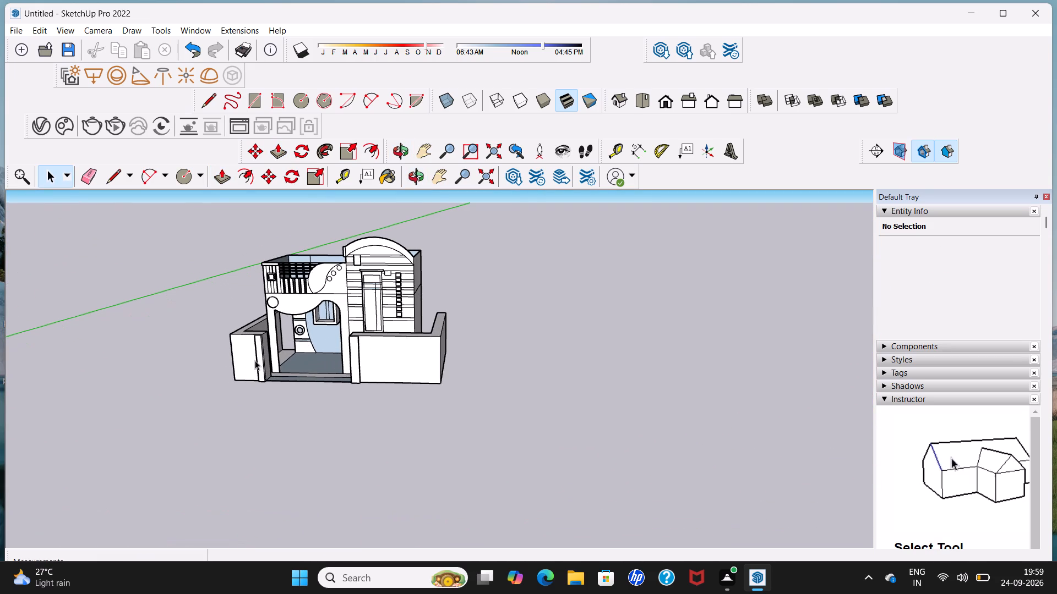
{"action": "scroll", "coordinate": [255, 360], "scroll_direction": "up", "scroll_amount": 1}
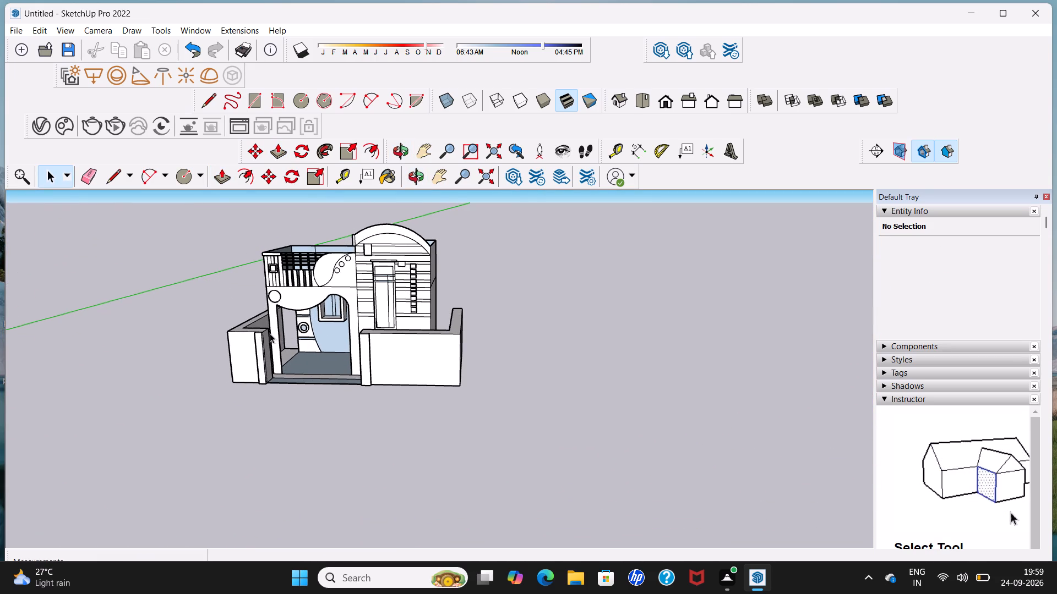
{"action": "middle_click_drag", "start_coordinate": [270, 333], "coordinate": [233, 366]}
{"action": "scroll", "coordinate": [267, 321], "scroll_direction": "up", "scroll_amount": 2}
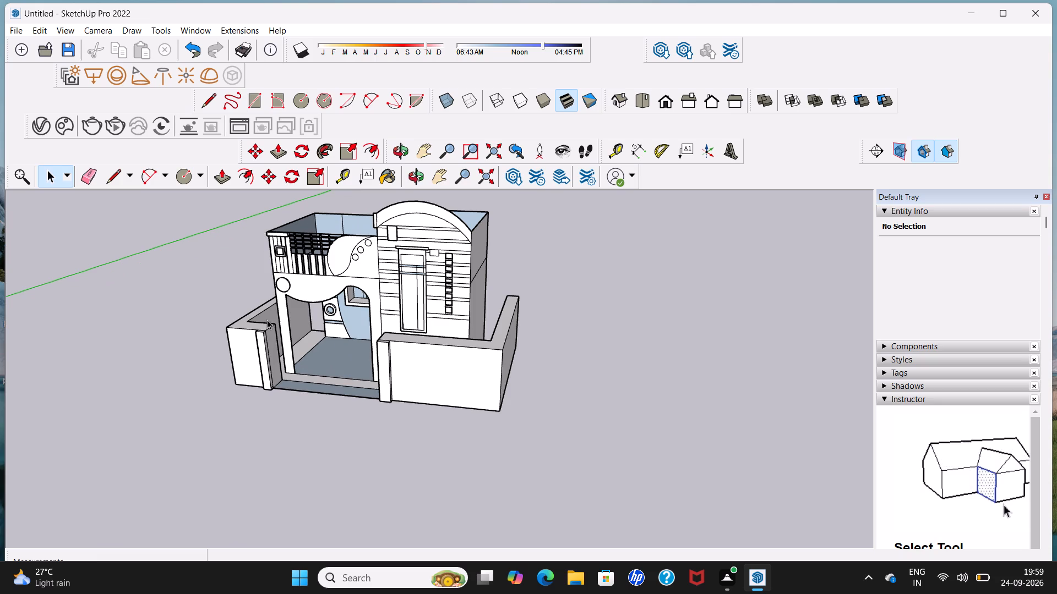
{"action": "middle_click_drag", "start_coordinate": [273, 317], "coordinate": [392, 270]}
{"action": "scroll", "coordinate": [393, 271], "scroll_direction": "down", "scroll_amount": 2}
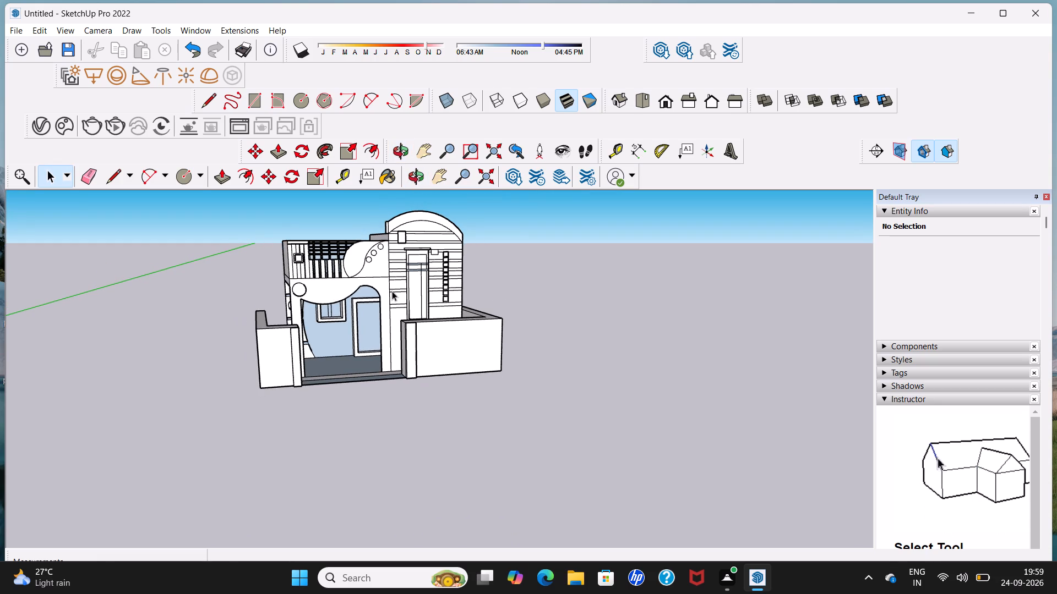
{"action": "middle_click_drag", "start_coordinate": [394, 291], "coordinate": [380, 297]}
{"action": "scroll", "coordinate": [366, 297], "scroll_direction": "down", "scroll_amount": 3}
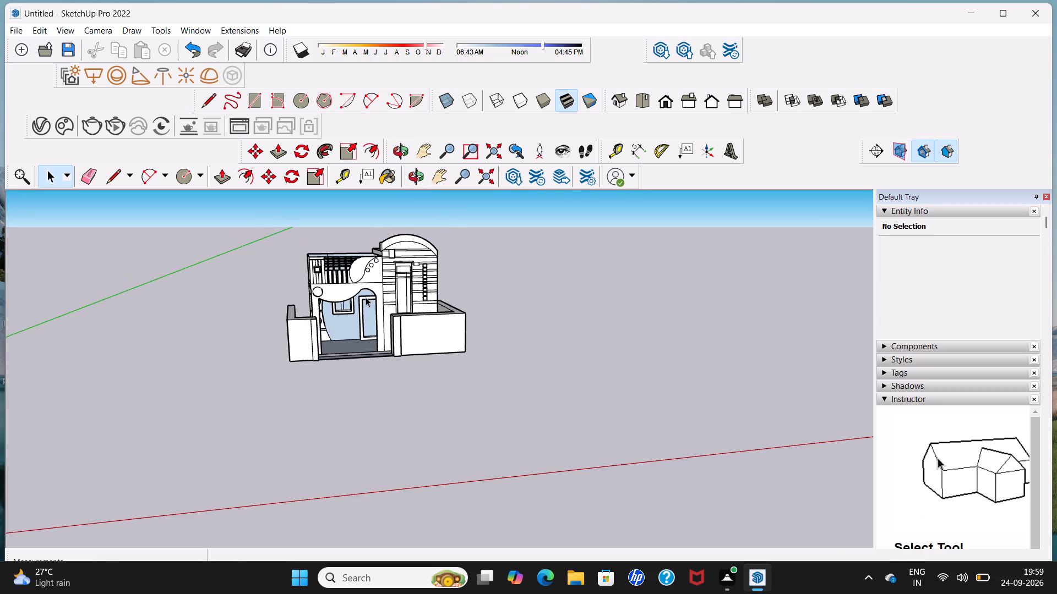
{"action": "scroll", "coordinate": [293, 352], "scroll_direction": "up", "scroll_amount": 6}
{"action": "middle_click_drag", "start_coordinate": [295, 332], "coordinate": [314, 262]}
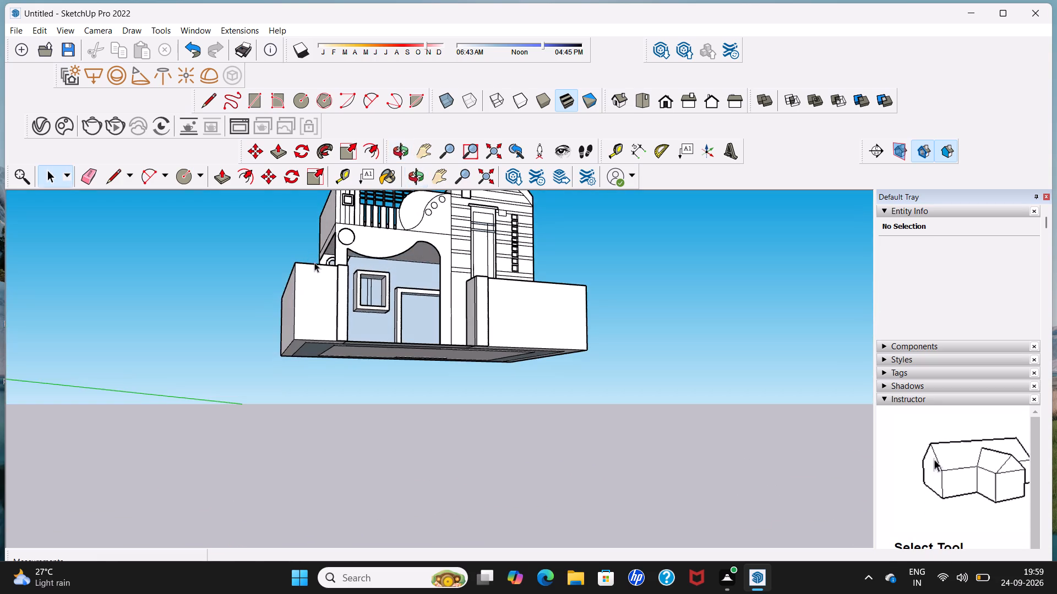
{"action": "middle_click_drag", "start_coordinate": [336, 288], "coordinate": [291, 316]}
{"action": "middle_click_drag", "start_coordinate": [295, 338], "coordinate": [367, 224]}
{"action": "scroll", "coordinate": [359, 236], "scroll_direction": "up", "scroll_amount": 1}
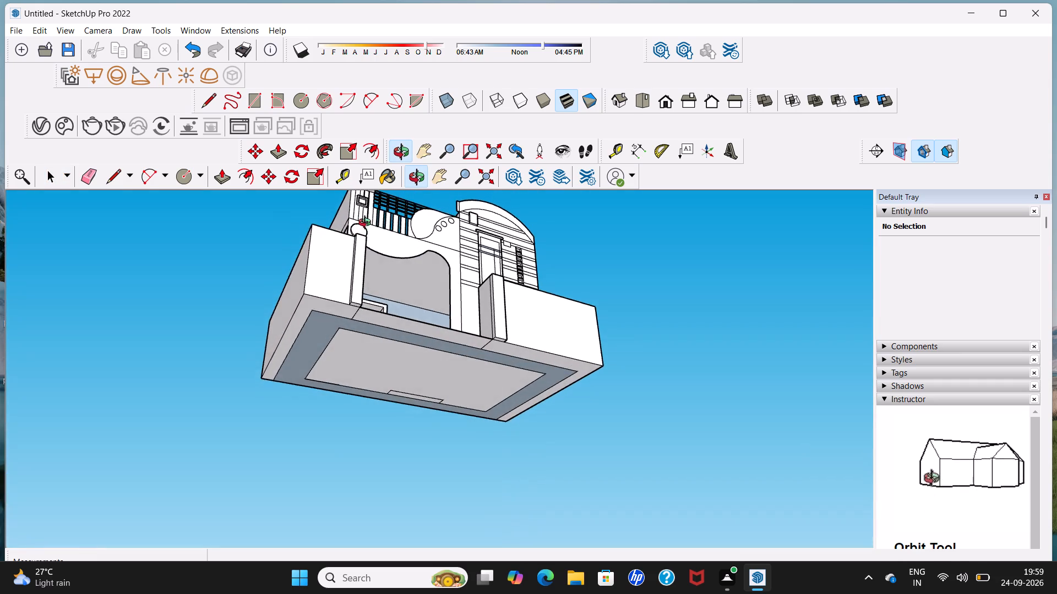
{"action": "middle_click_drag", "start_coordinate": [367, 224], "coordinate": [300, 373]}
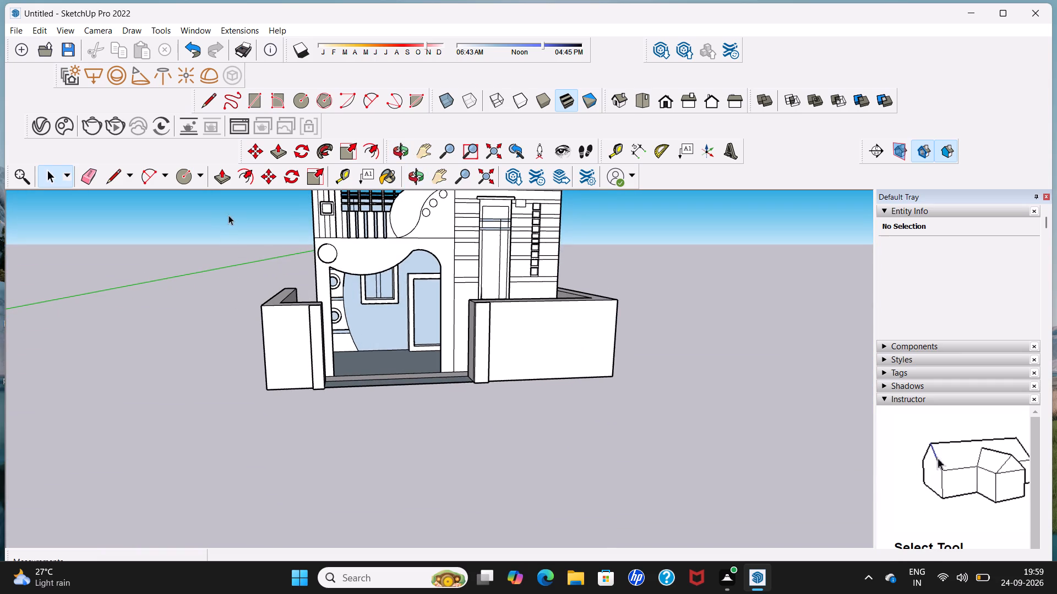
Draw a vertical line about 5' 7 13/16" long down the porch-side front wall, between its outer corner and the raised strip.
{"action": "left_click", "coordinate": [209, 96]}
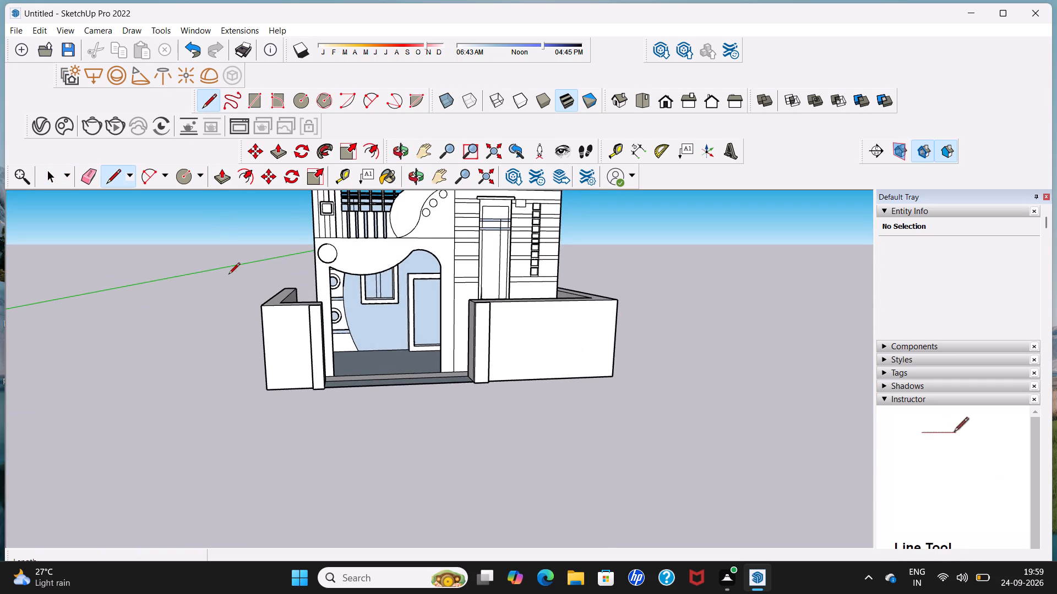
{"action": "scroll", "coordinate": [221, 306], "scroll_direction": "up", "scroll_amount": 4}
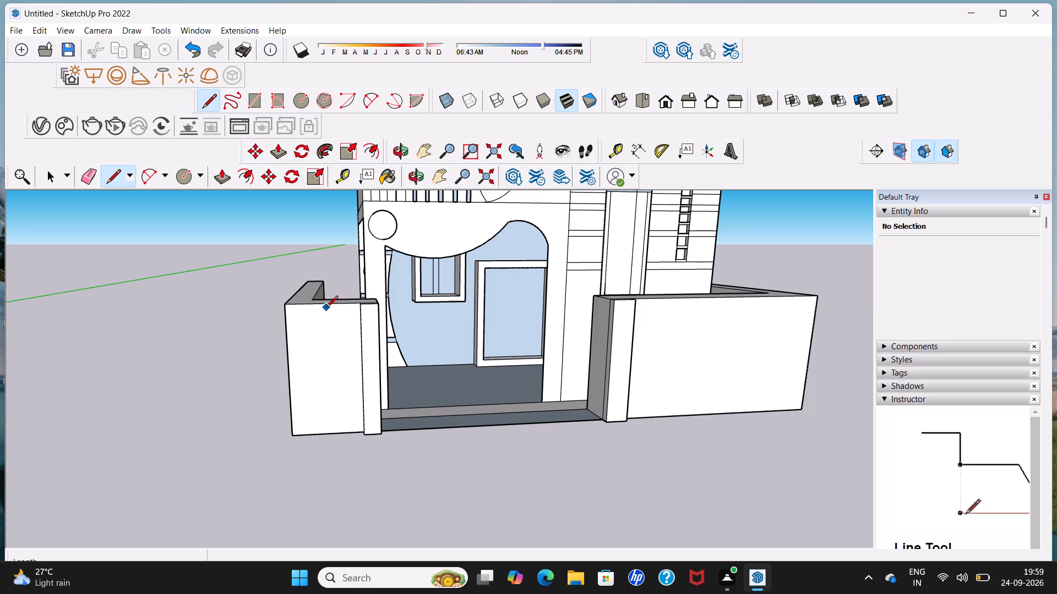
{"action": "left_click", "coordinate": [322, 307]}
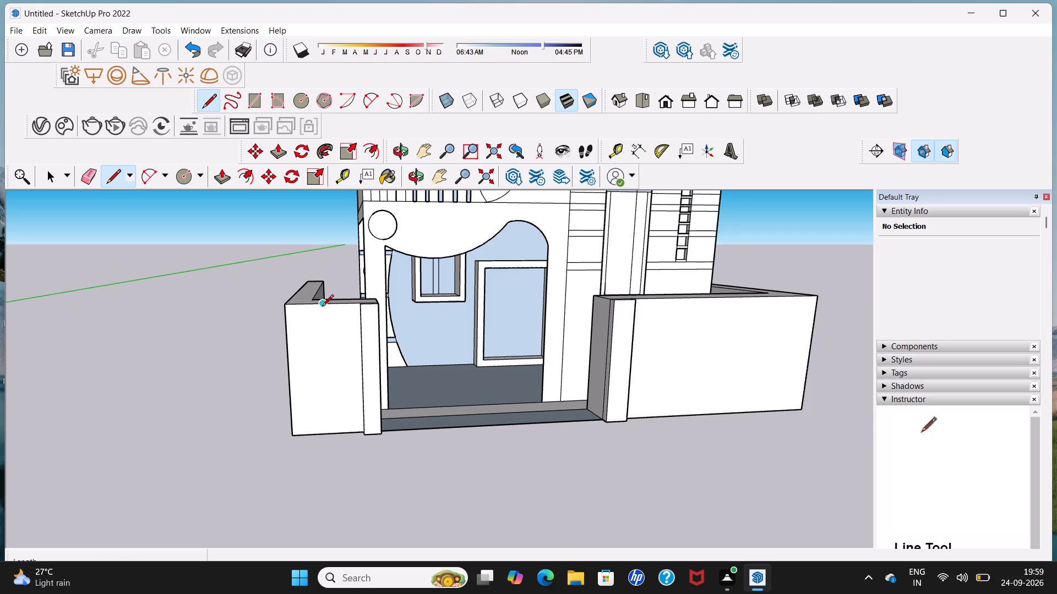
{"action": "left_click", "coordinate": [325, 431]}
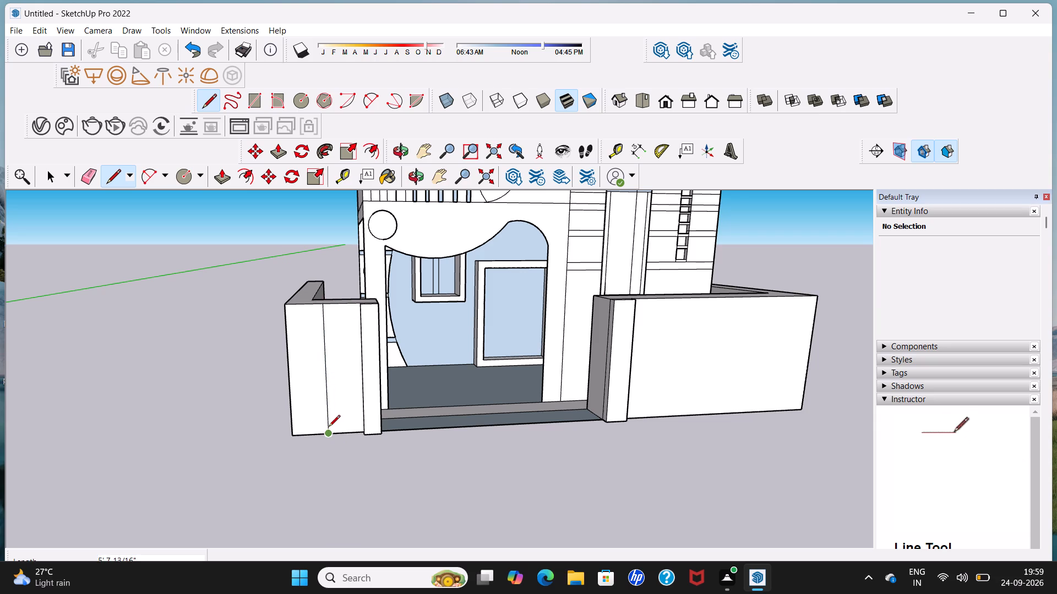
{"action": "key", "text": "space"}
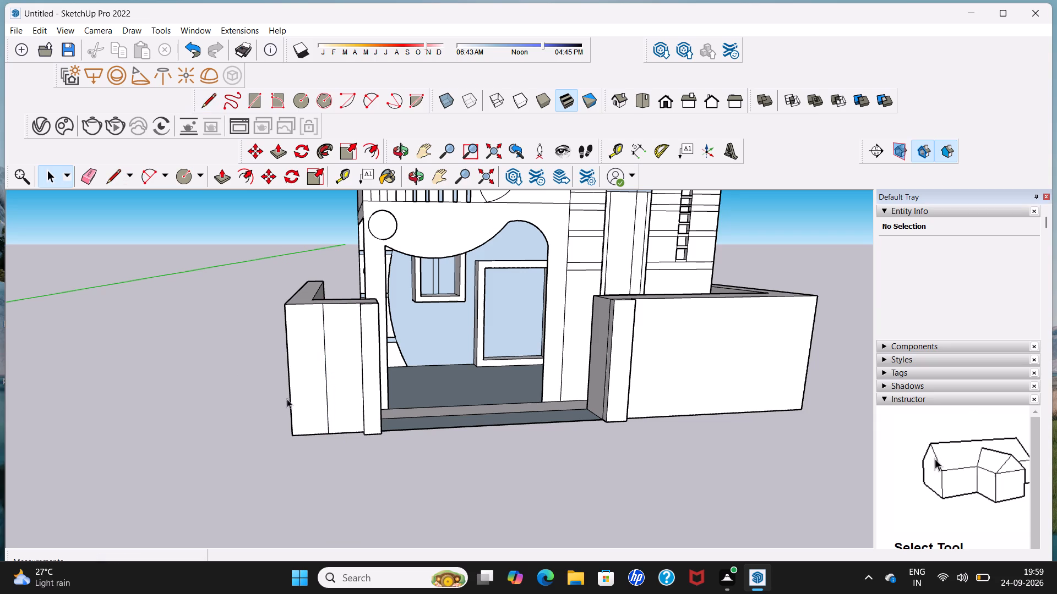
Draw two closely spaced horizontal lines about 1' 6 3/8" long near the wall's top, from its outer corner to the new vertical line.
{"action": "middle_click_drag", "start_coordinate": [232, 372], "coordinate": [276, 343]}
{"action": "scroll", "coordinate": [324, 321], "scroll_direction": "up", "scroll_amount": 5}
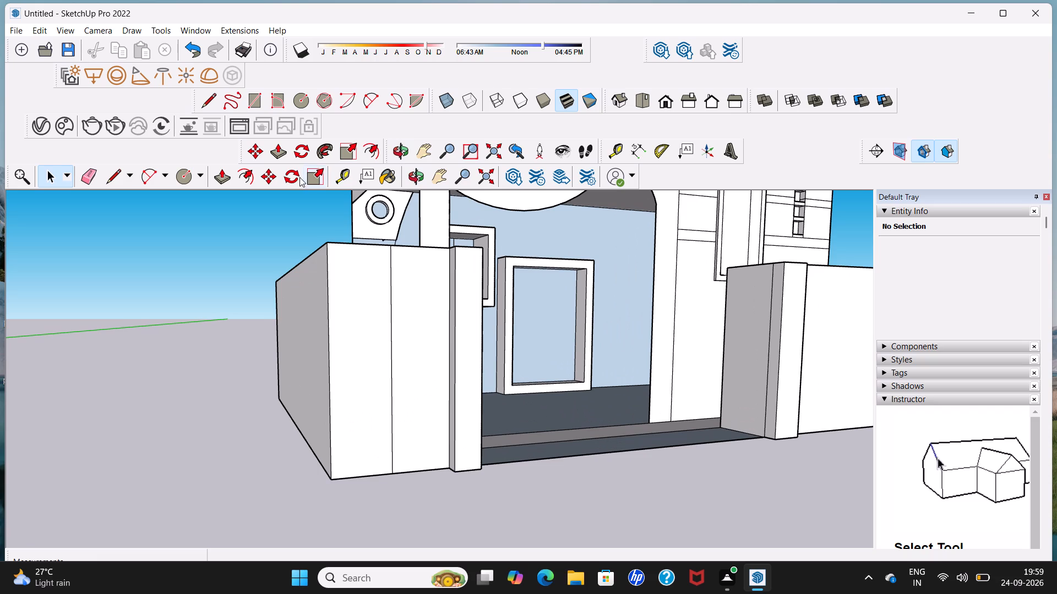
{"action": "left_click", "coordinate": [208, 106]}
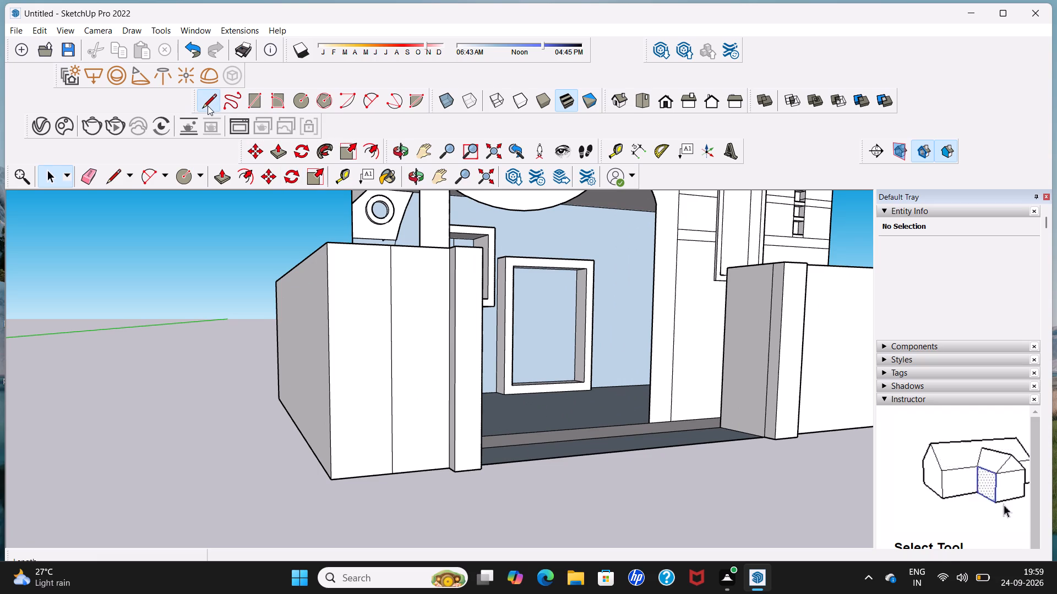
{"action": "left_click", "coordinate": [330, 276]}
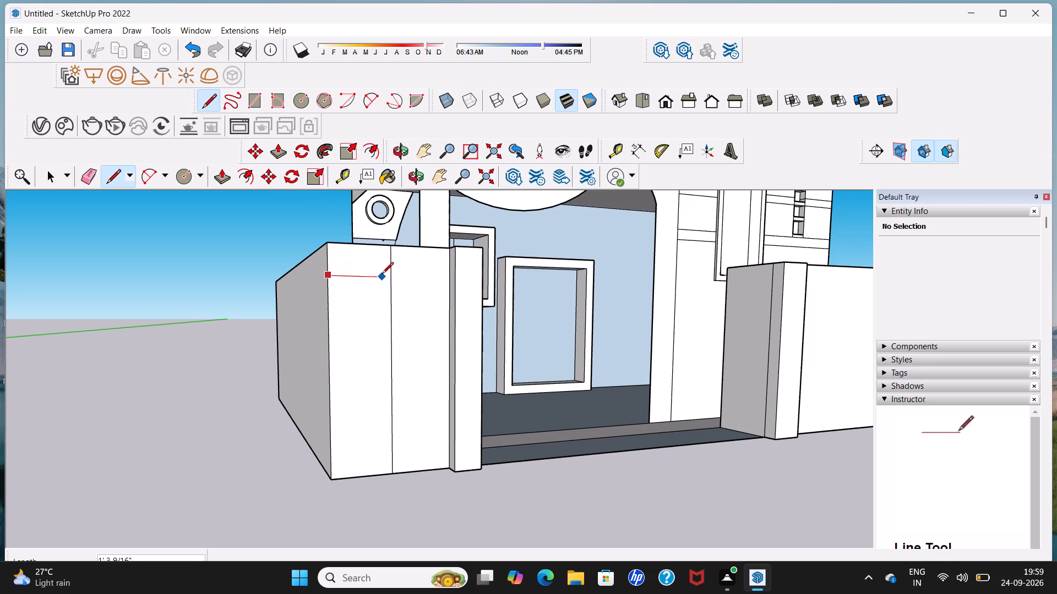
{"action": "left_click", "coordinate": [388, 274]}
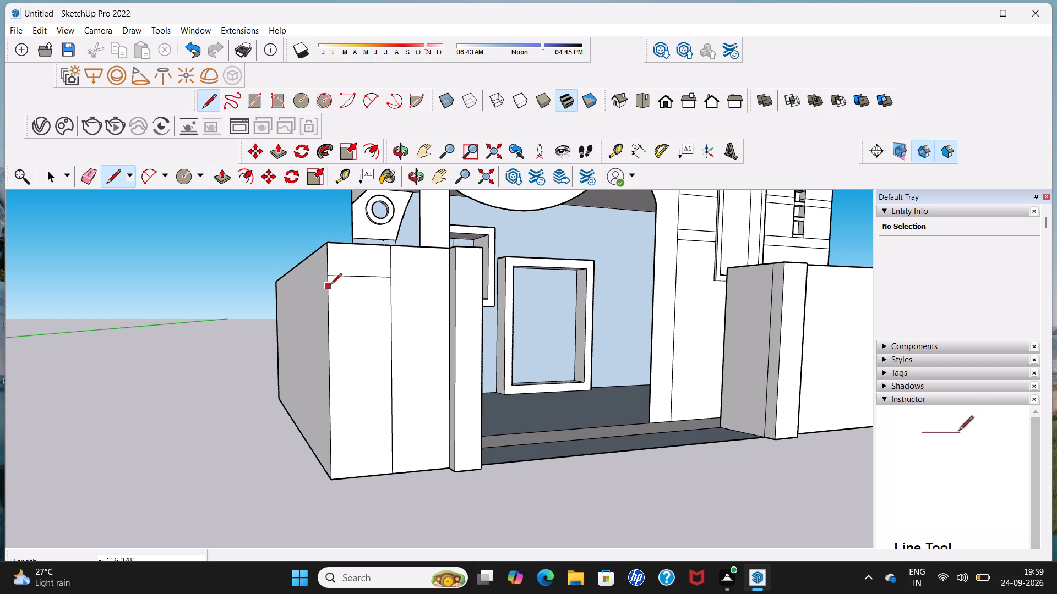
{"action": "left_click", "coordinate": [330, 284]}
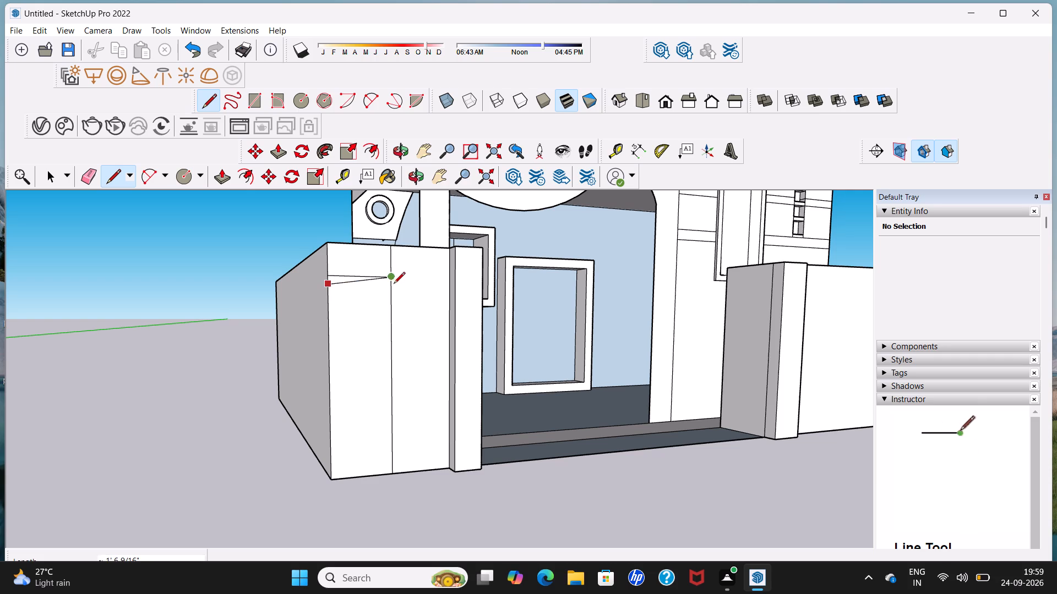
{"action": "left_click", "coordinate": [394, 287]}
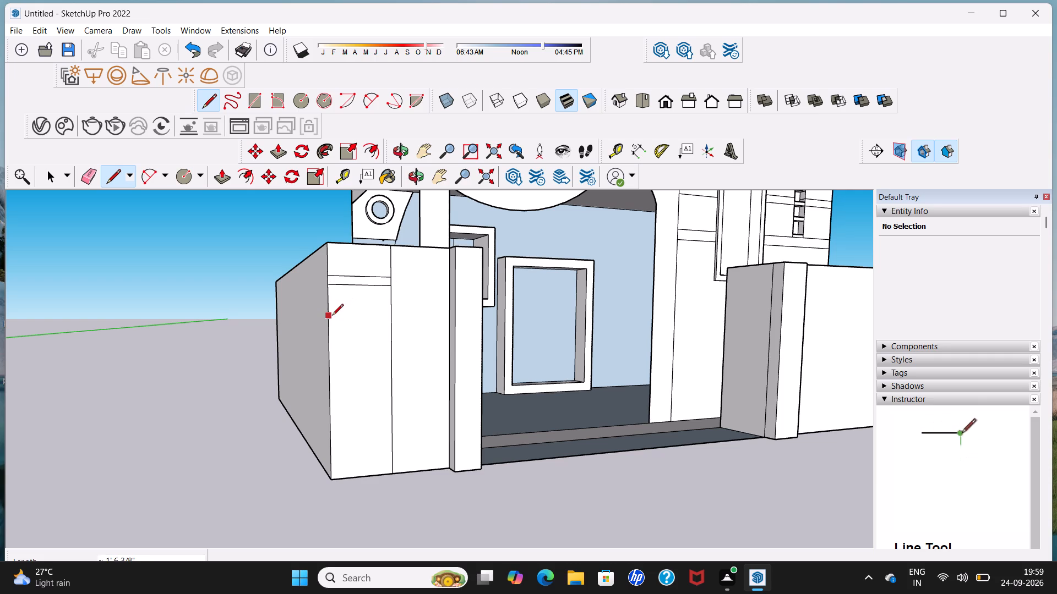
Draw a second closely spaced pair of horizontal lines about 1' 6 3/8" long below the first pair, across the same outer wall panel.
{"action": "left_click", "coordinate": [331, 316]}
{"action": "left_click", "coordinate": [390, 314]}
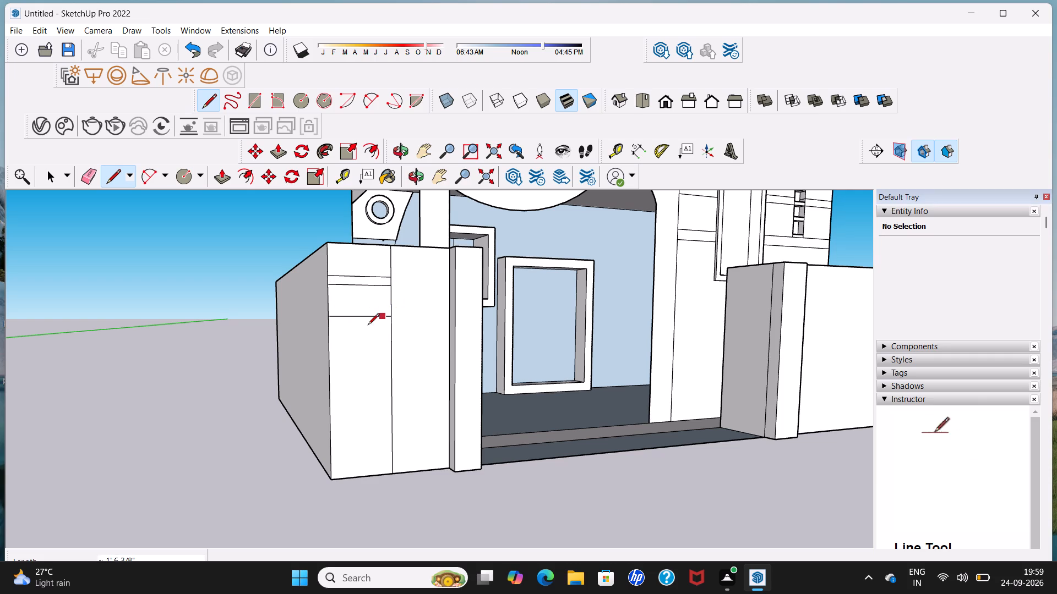
{"action": "left_click", "coordinate": [331, 328]}
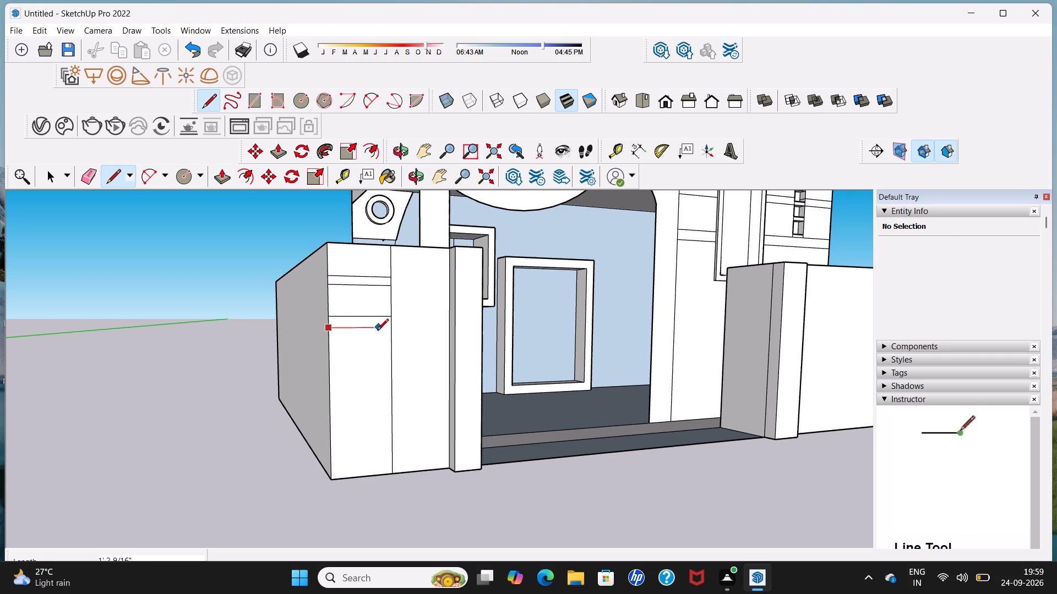
{"action": "key", "text": "space"}
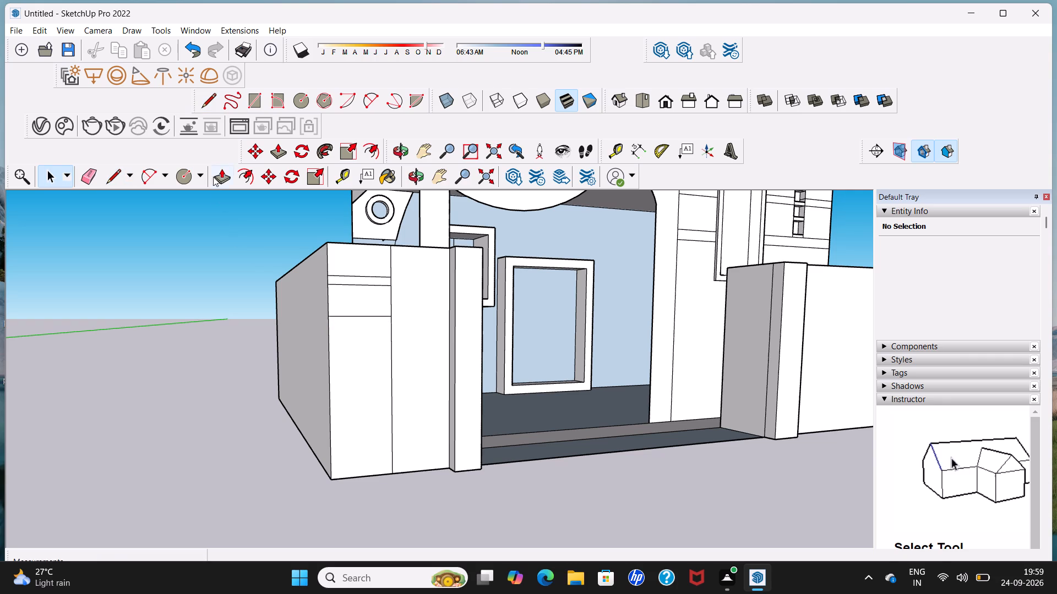
{"action": "left_click", "coordinate": [213, 97]}
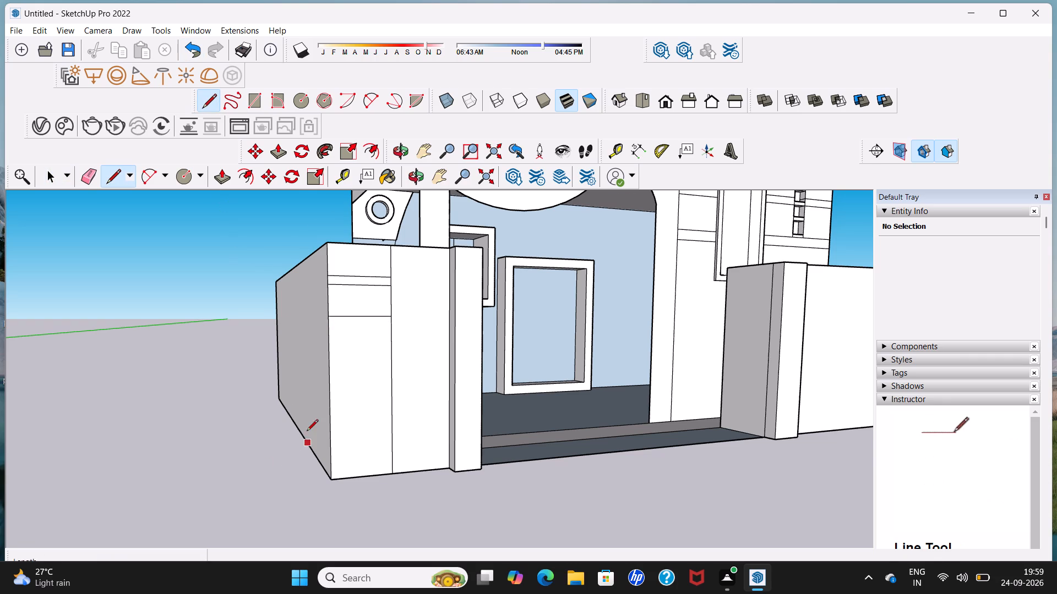
{"action": "scroll", "coordinate": [307, 428], "scroll_direction": "up", "scroll_amount": 3}
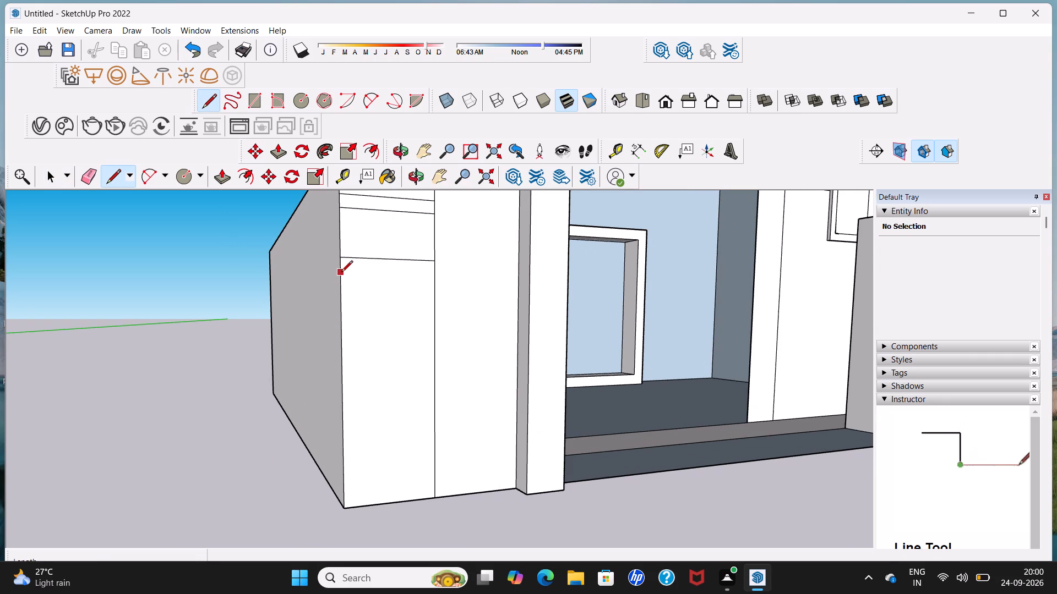
{"action": "left_click", "coordinate": [341, 273]}
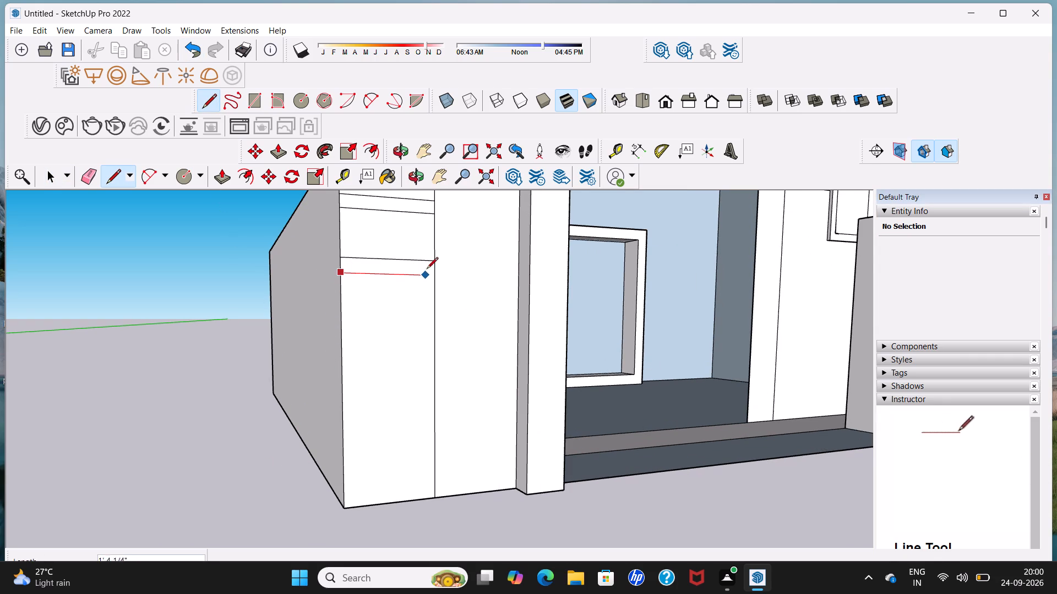
{"action": "left_click", "coordinate": [432, 269]}
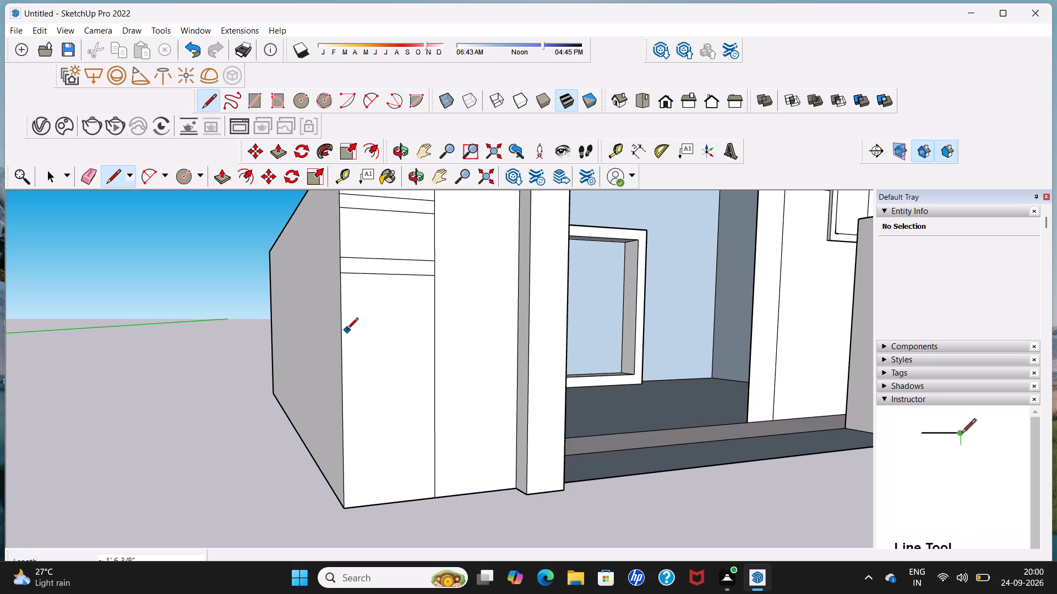
Draw a third closely spaced pair of horizontal lines about 1' 6 3/8" long across the outer wall panel, below the second pair.
{"action": "left_click", "coordinate": [344, 324]}
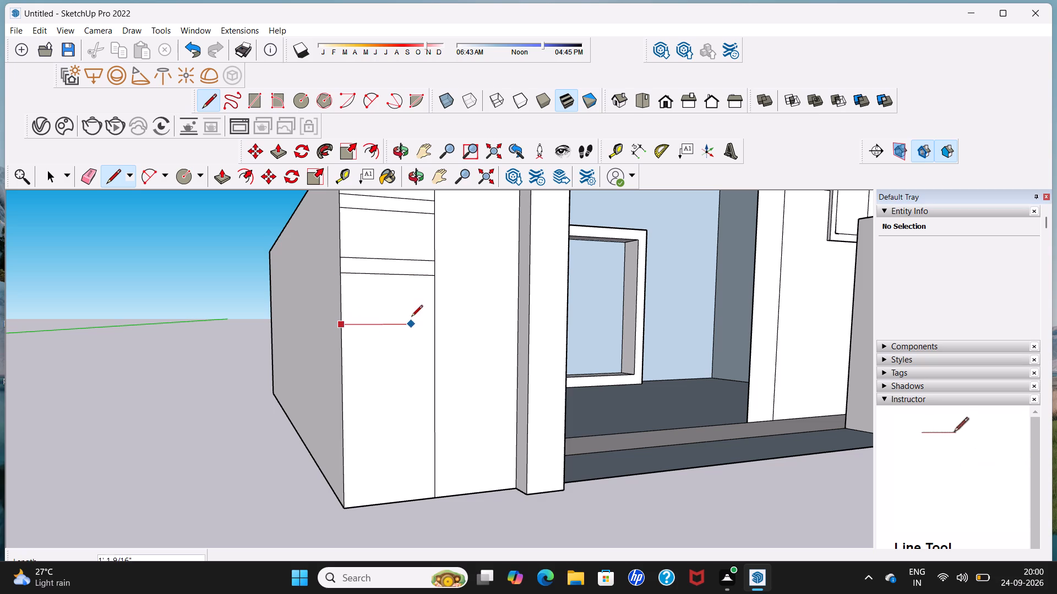
{"action": "left_click", "coordinate": [434, 320]}
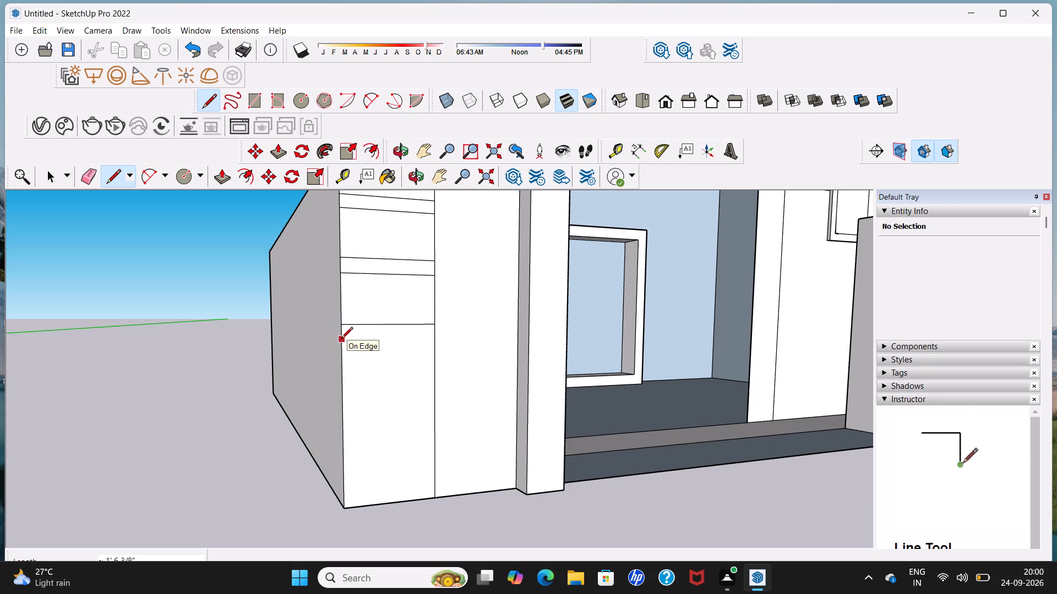
{"action": "left_click", "coordinate": [341, 339]}
{"action": "left_click", "coordinate": [438, 334]}
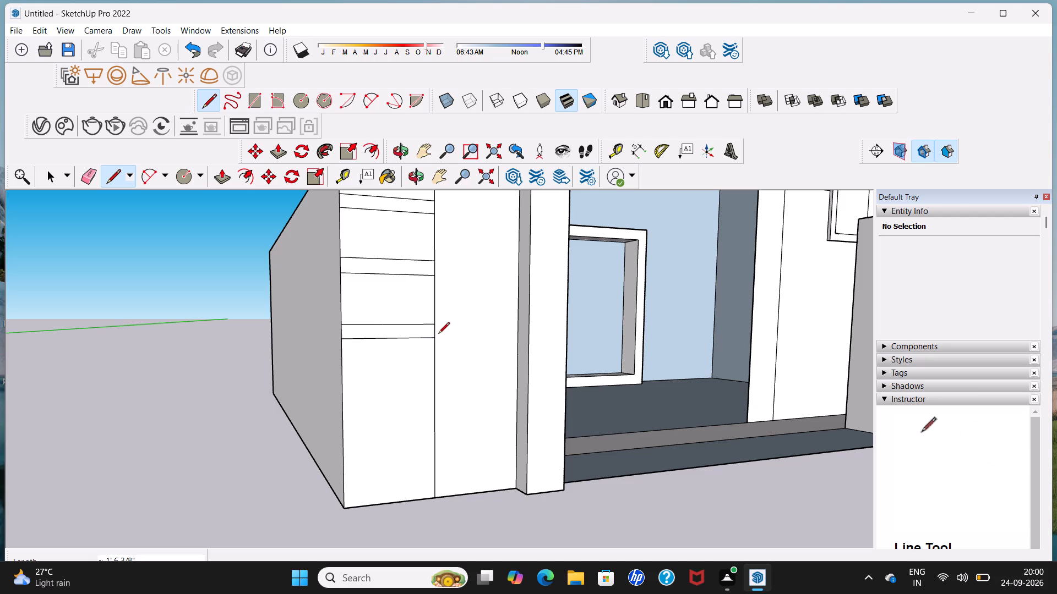
Draw a fourth closely spaced pair of horizontal lines about 1' 6 3/8" long across the outer wall panel, below the third pair.
{"action": "scroll", "coordinate": [435, 334], "scroll_direction": "down", "scroll_amount": 5}
{"action": "middle_click_drag", "start_coordinate": [435, 334], "coordinate": [400, 337]}
{"action": "scroll", "coordinate": [435, 334], "scroll_direction": "down", "scroll_amount": 1}
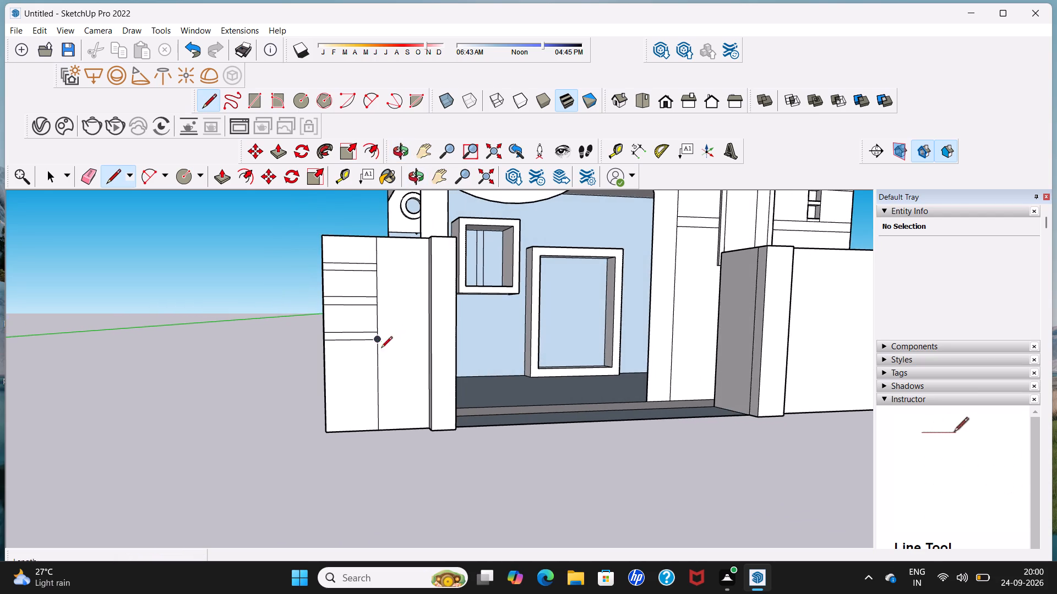
{"action": "scroll", "coordinate": [362, 367], "scroll_direction": "up", "scroll_amount": 3}
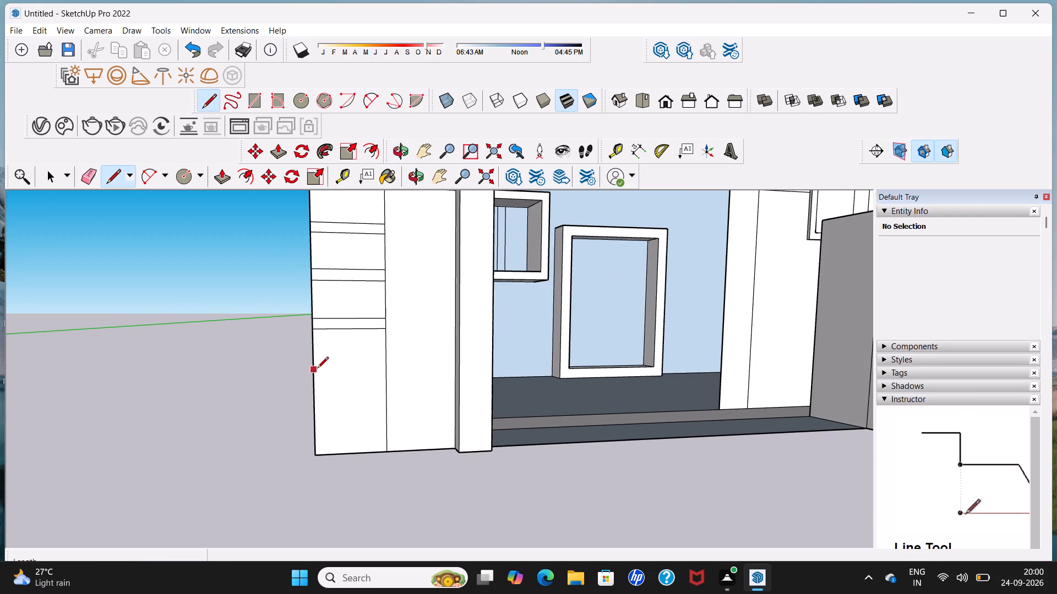
{"action": "left_click", "coordinate": [317, 369]}
{"action": "left_click", "coordinate": [388, 368]}
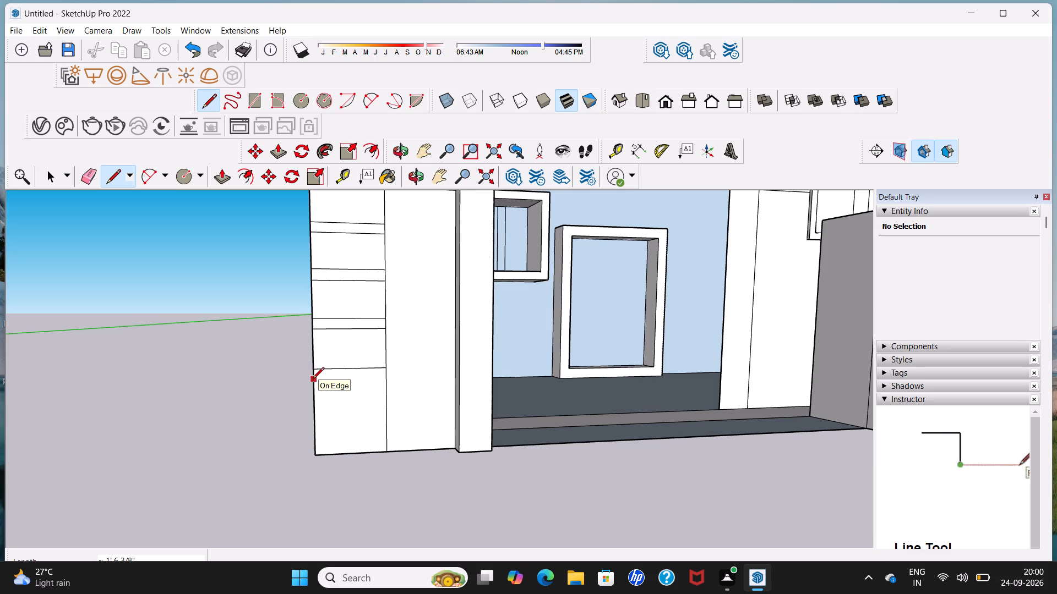
{"action": "left_click", "coordinate": [313, 380]}
{"action": "left_click", "coordinate": [385, 377]}
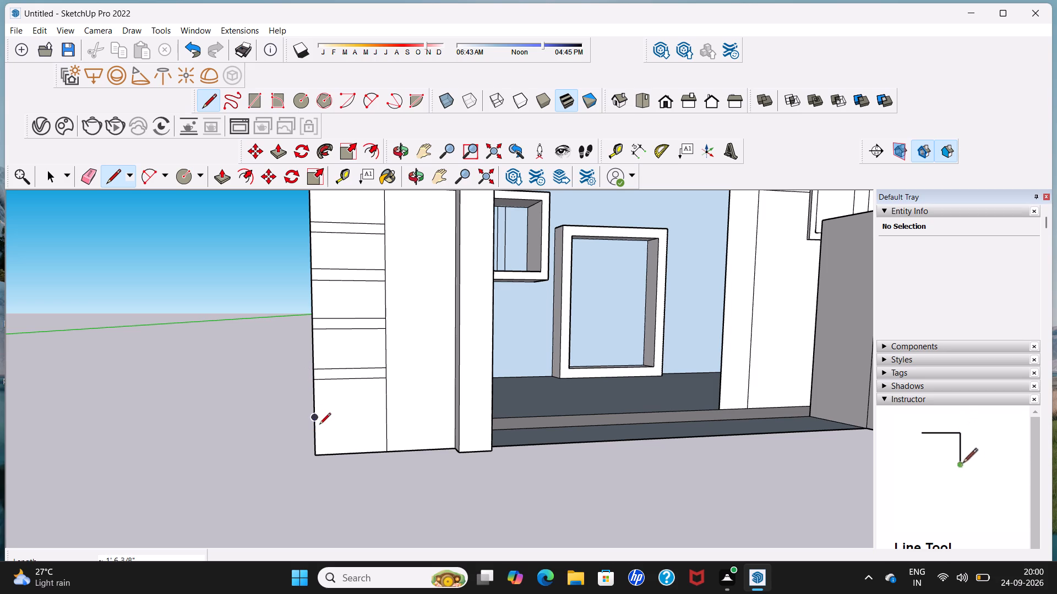
Draw a fifth closely spaced pair of horizontal lines about 1' 6 3/8" long across the outer wall panel, near the wall's base.
{"action": "scroll", "coordinate": [319, 426], "scroll_direction": "up", "scroll_amount": 3}
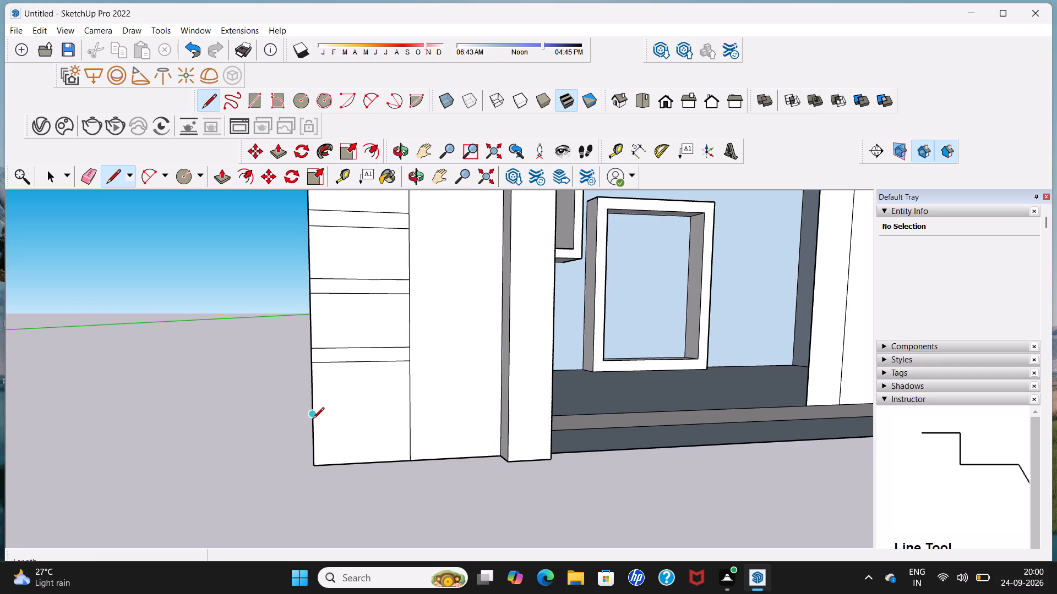
{"action": "left_click", "coordinate": [313, 425]}
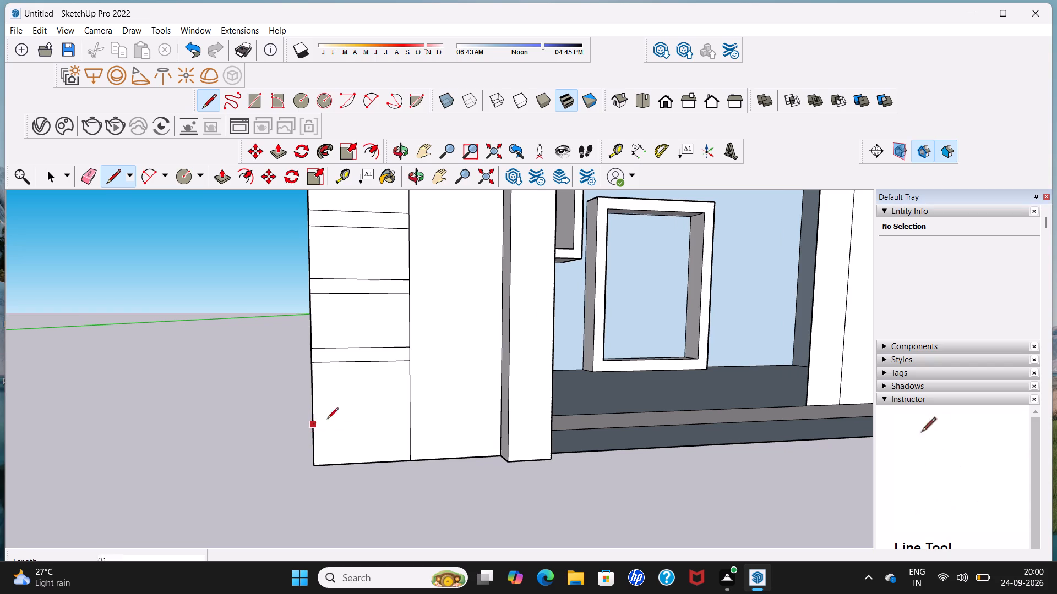
{"action": "left_click", "coordinate": [410, 414]}
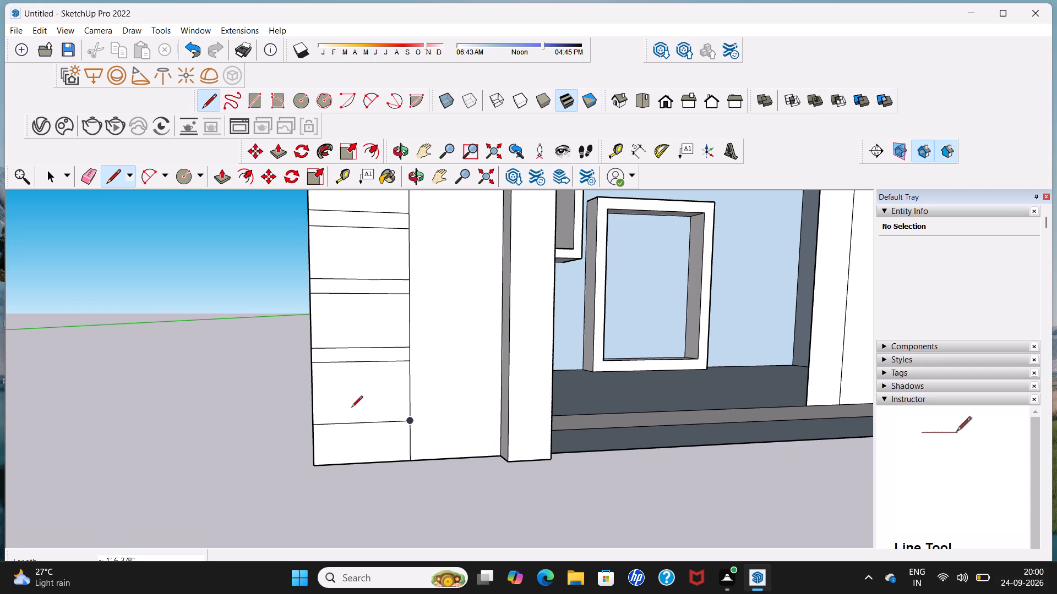
{"action": "left_click", "coordinate": [317, 414]}
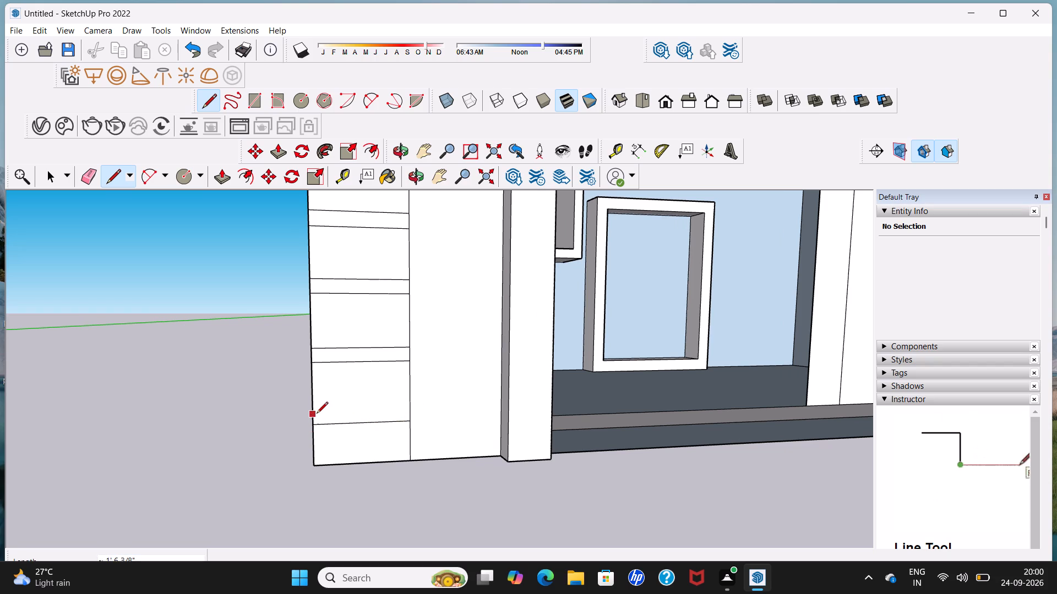
{"action": "left_click", "coordinate": [407, 408]}
Push/Pull the two topmost narrow bands of the outer wall panel inward about 1 3/16", matching the second recess to the first.
{"action": "scroll", "coordinate": [407, 403], "scroll_direction": "down", "scroll_amount": 6}
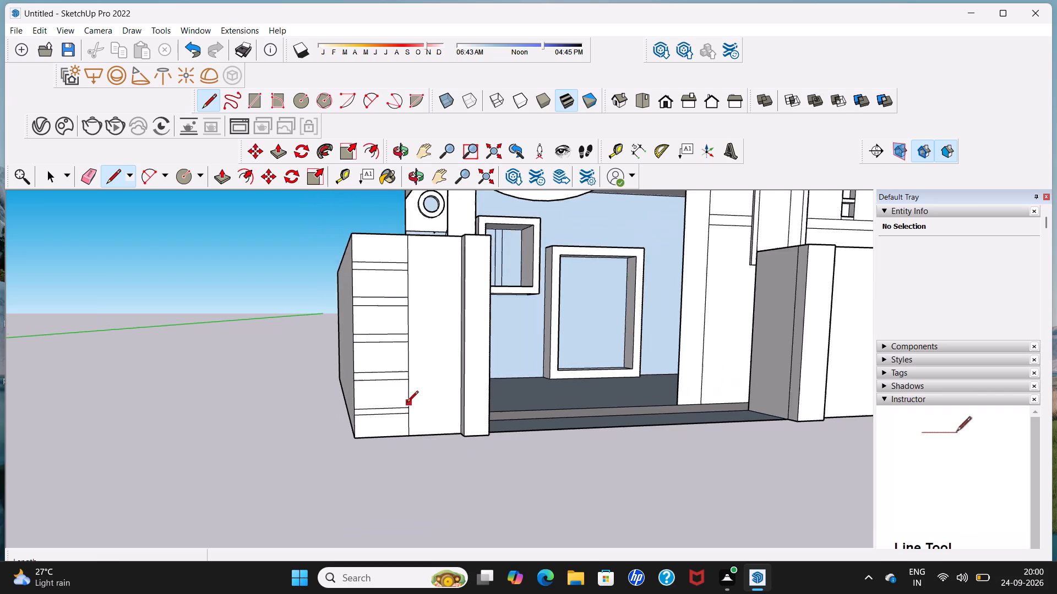
{"action": "scroll", "coordinate": [407, 398], "scroll_direction": "down", "scroll_amount": 3}
{"action": "middle_click_drag", "start_coordinate": [407, 398], "coordinate": [295, 414]}
{"action": "key", "text": "space"}
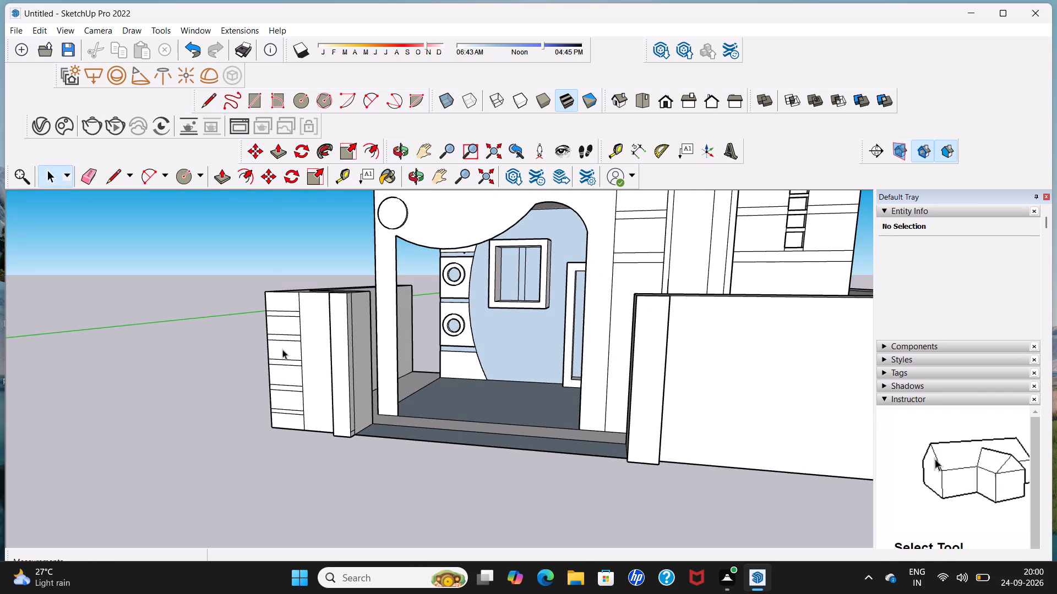
{"action": "left_click", "coordinate": [220, 179]}
{"action": "scroll", "coordinate": [330, 298], "scroll_direction": "up", "scroll_amount": 3}
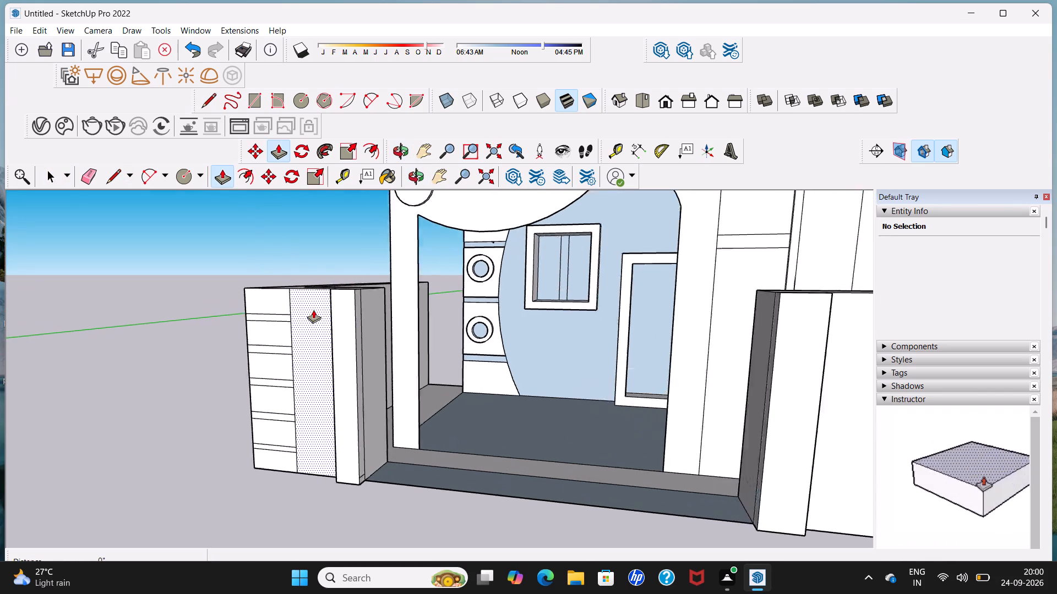
{"action": "scroll", "coordinate": [313, 310], "scroll_direction": "up", "scroll_amount": 7}
{"action": "scroll", "coordinate": [269, 316], "scroll_direction": "up", "scroll_amount": 3}
{"action": "left_click", "coordinate": [267, 322]}
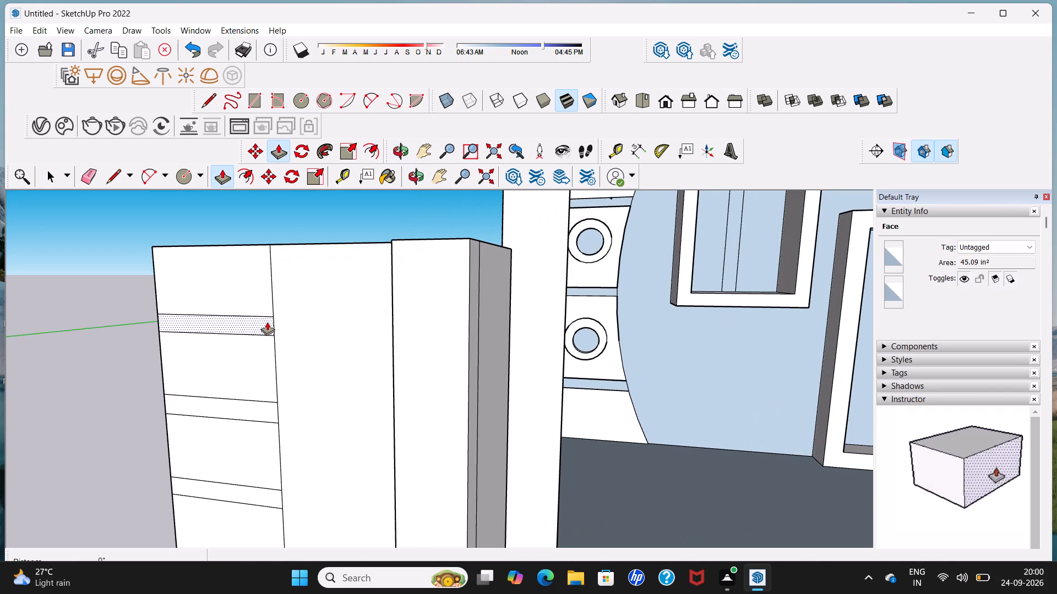
{"action": "left_click", "coordinate": [272, 320]}
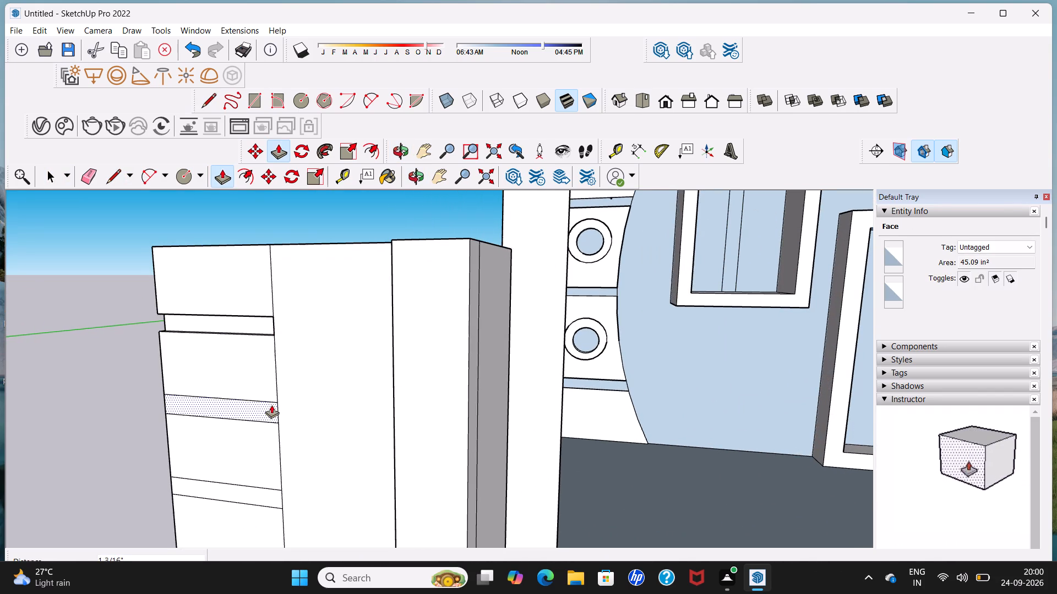
{"action": "left_click", "coordinate": [270, 408]}
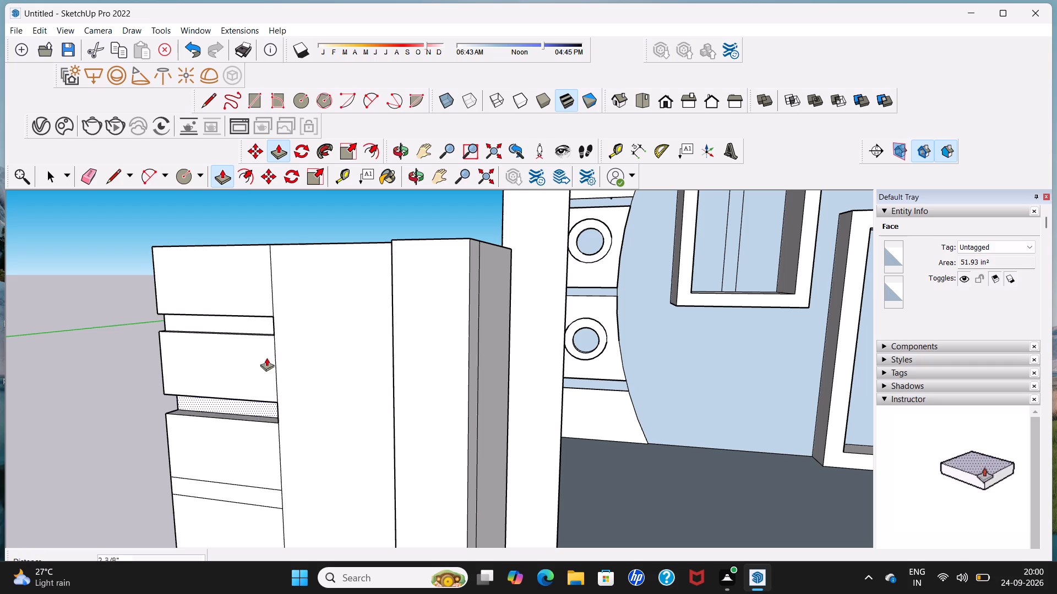
{"action": "left_click", "coordinate": [266, 325]}
Push the third narrow band from the top of the outer wall panel inward about 1 3/4".
{"action": "scroll", "coordinate": [262, 345], "scroll_direction": "down", "scroll_amount": 5}
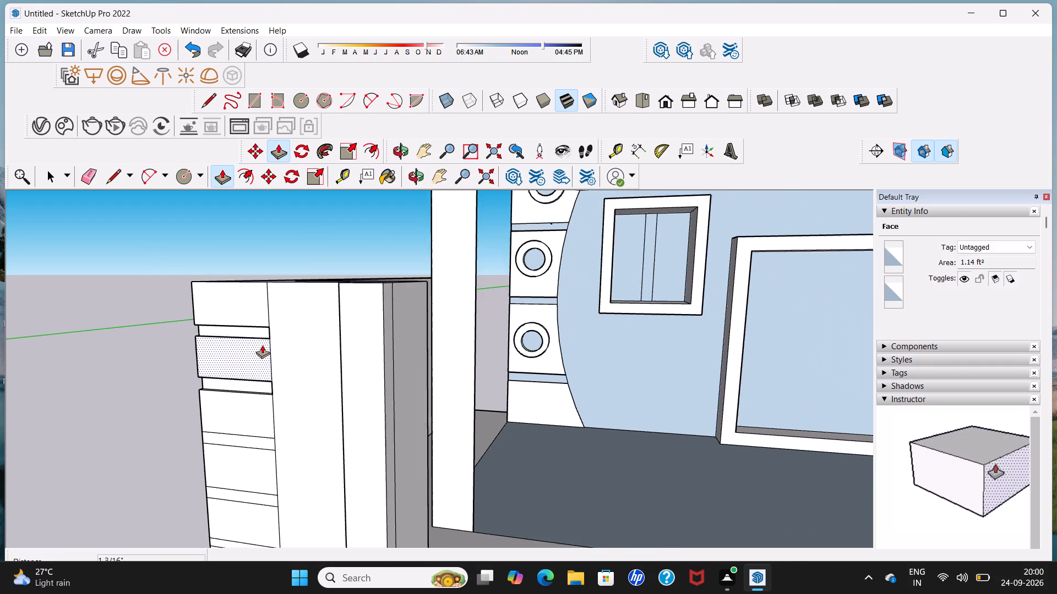
{"action": "scroll", "coordinate": [262, 345], "scroll_direction": "down", "scroll_amount": 3}
{"action": "scroll", "coordinate": [274, 430], "scroll_direction": "up", "scroll_amount": 6}
{"action": "left_click_drag", "start_coordinate": [263, 407], "coordinate": [269, 403]}
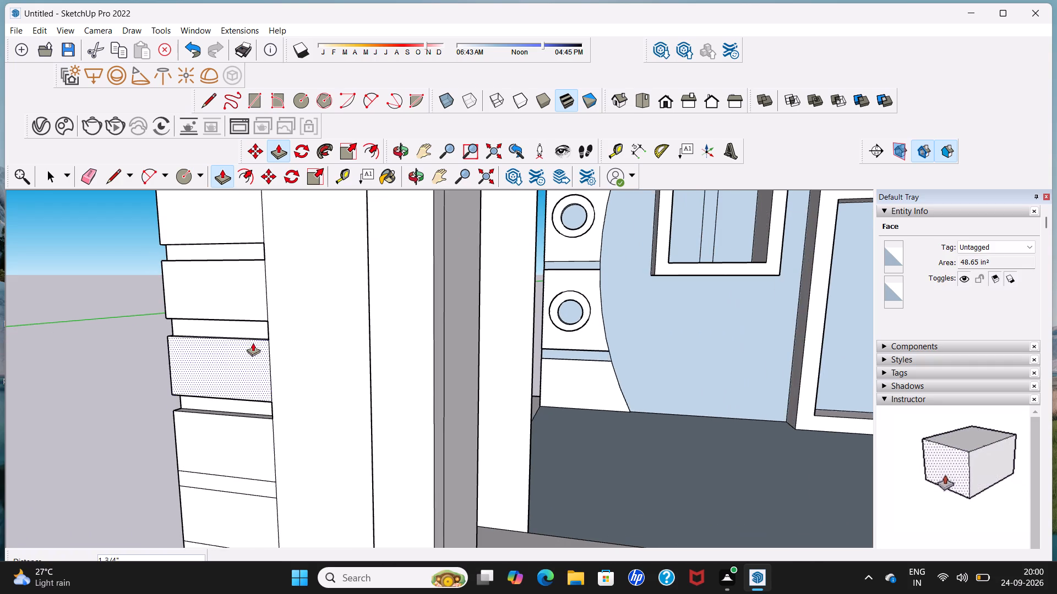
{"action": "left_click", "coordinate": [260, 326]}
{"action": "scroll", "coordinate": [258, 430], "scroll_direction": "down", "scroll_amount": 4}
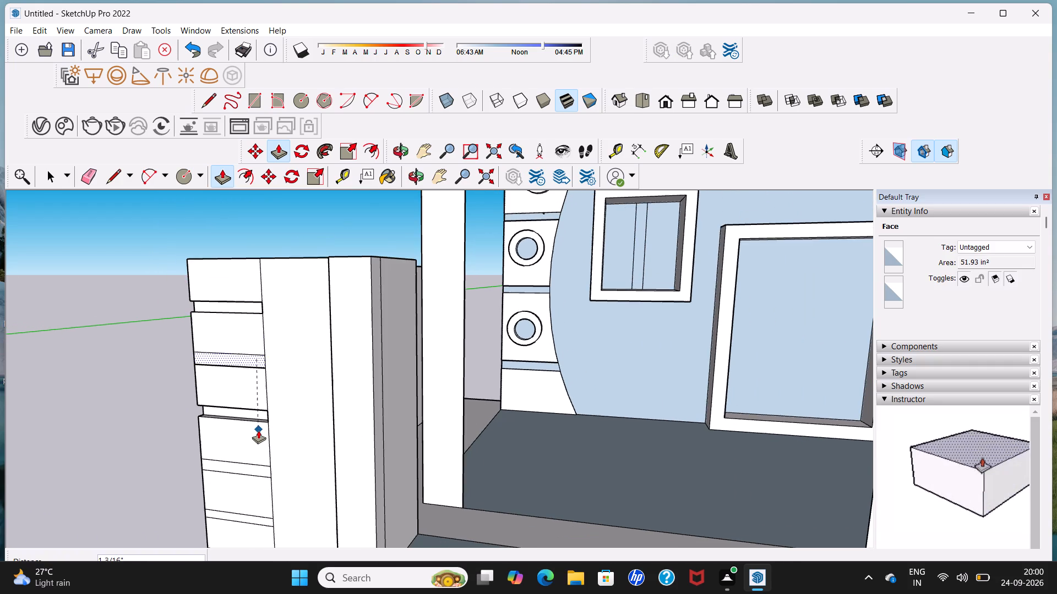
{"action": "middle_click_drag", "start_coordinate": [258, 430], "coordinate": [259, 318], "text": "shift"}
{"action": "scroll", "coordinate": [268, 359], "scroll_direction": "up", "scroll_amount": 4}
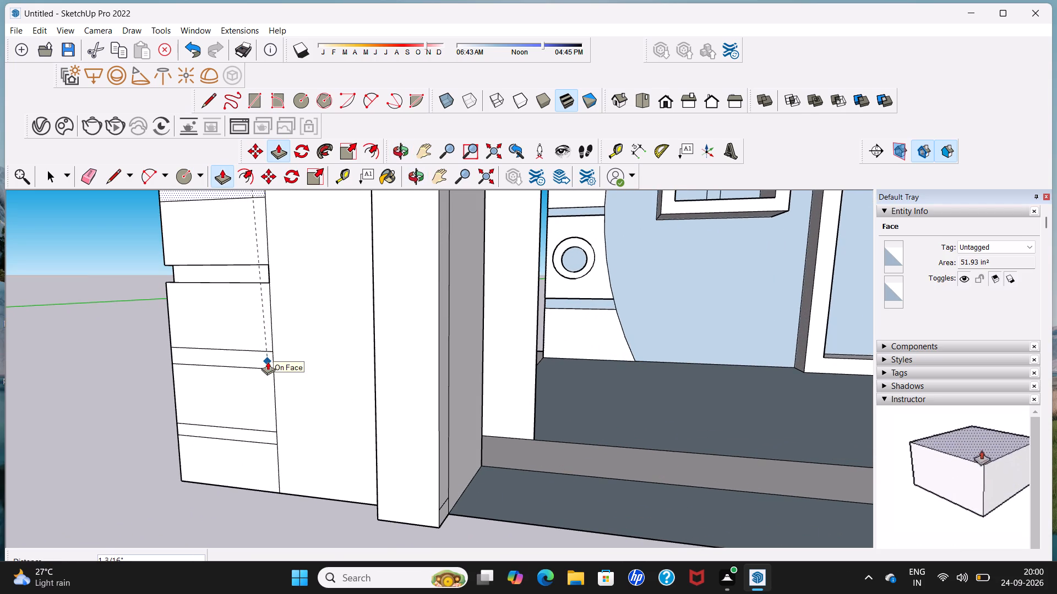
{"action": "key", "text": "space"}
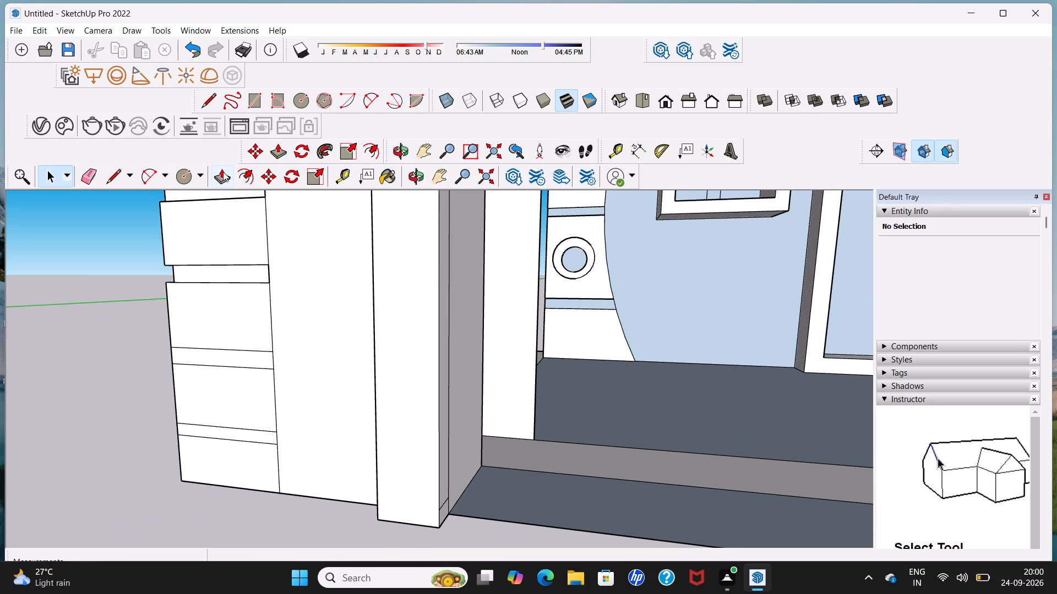
Push the fourth narrow band from the top of the outer wall panel inward about 5/16".
{"action": "left_click", "coordinate": [224, 183]}
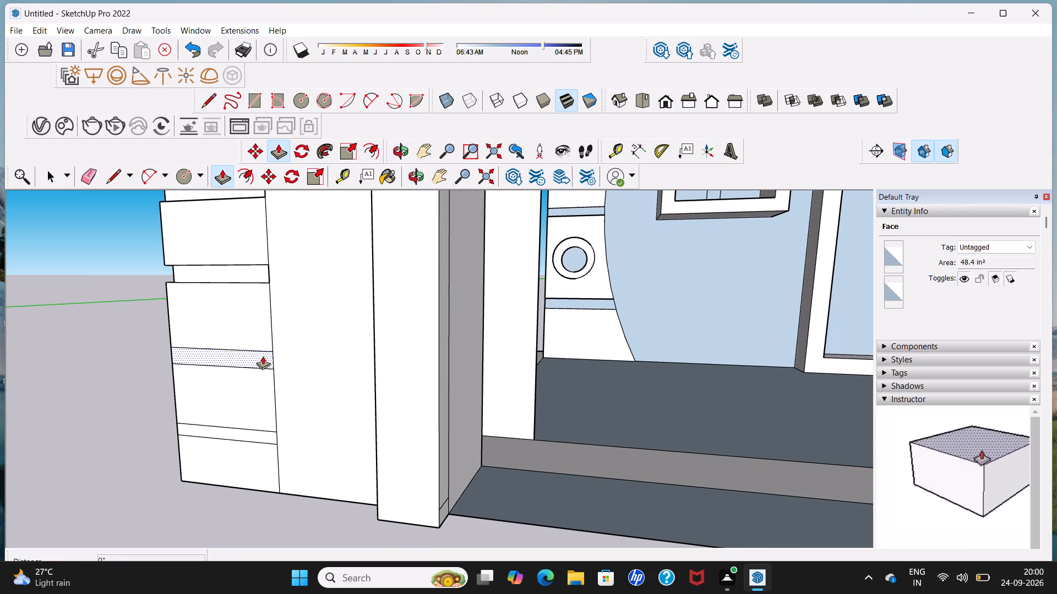
{"action": "left_click_drag", "start_coordinate": [263, 356], "coordinate": [263, 351]}
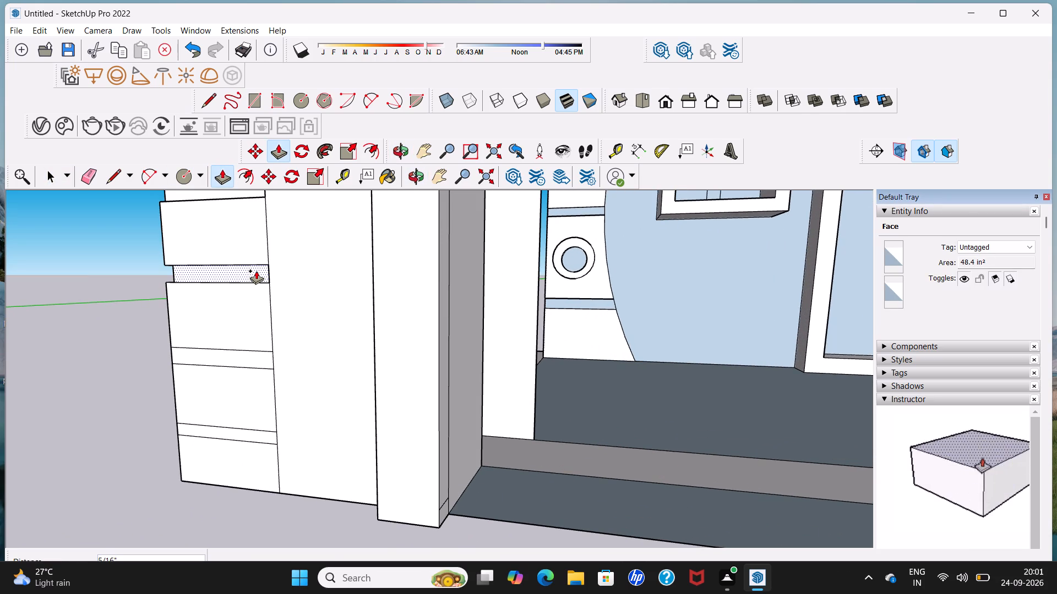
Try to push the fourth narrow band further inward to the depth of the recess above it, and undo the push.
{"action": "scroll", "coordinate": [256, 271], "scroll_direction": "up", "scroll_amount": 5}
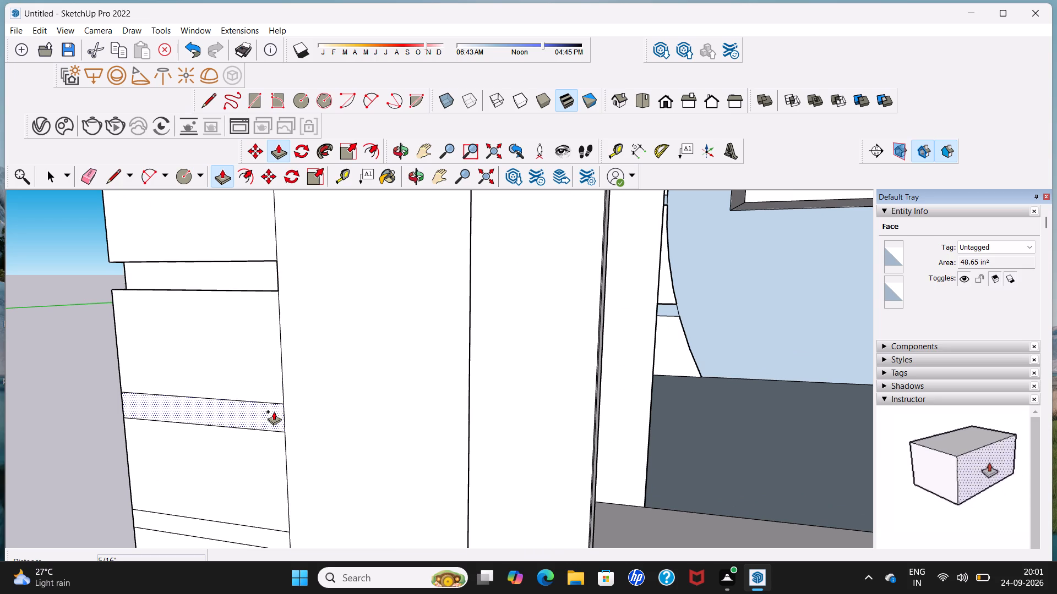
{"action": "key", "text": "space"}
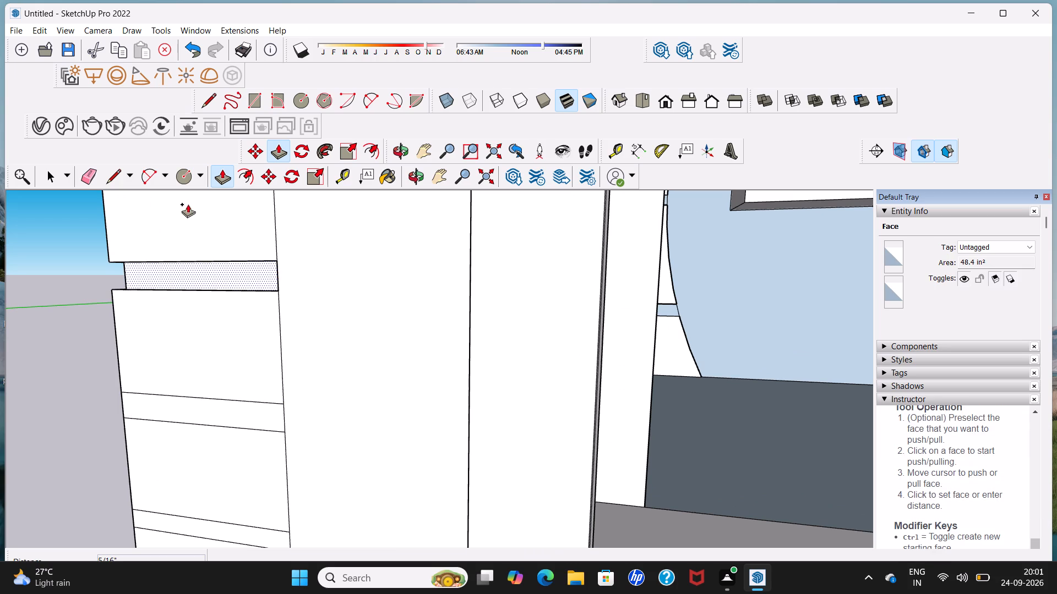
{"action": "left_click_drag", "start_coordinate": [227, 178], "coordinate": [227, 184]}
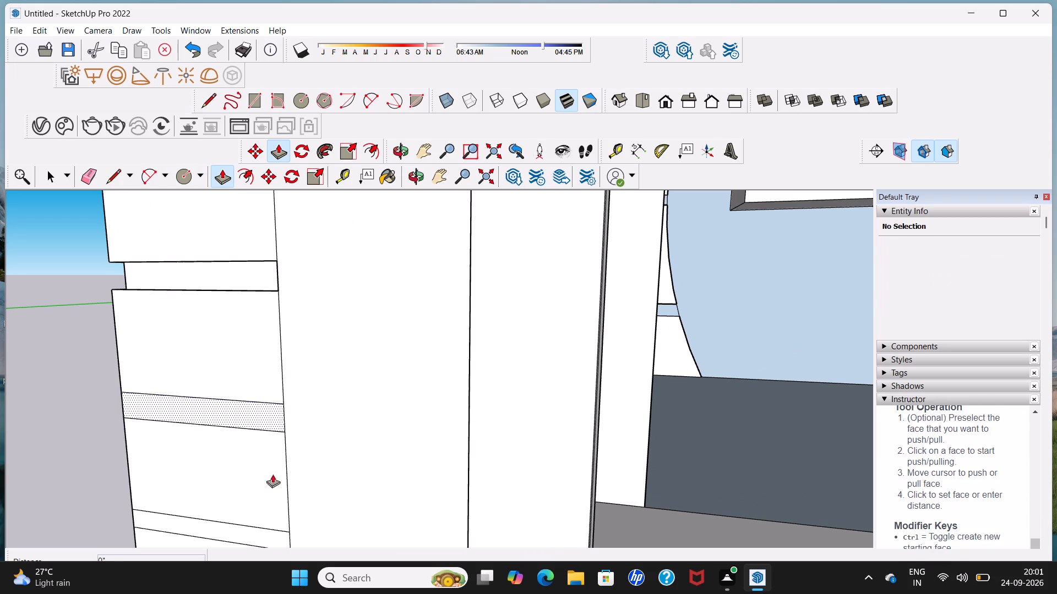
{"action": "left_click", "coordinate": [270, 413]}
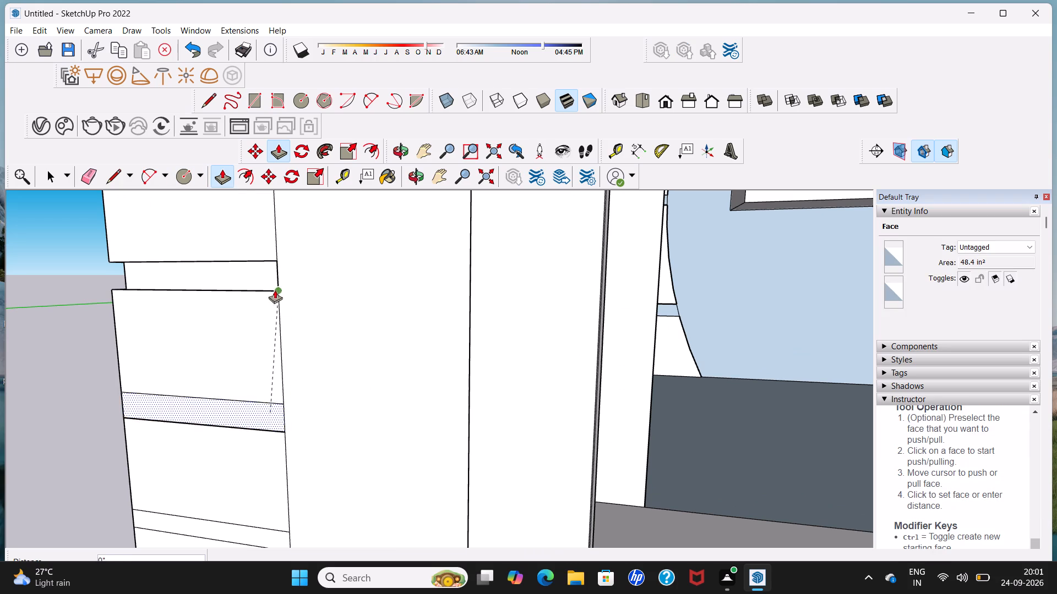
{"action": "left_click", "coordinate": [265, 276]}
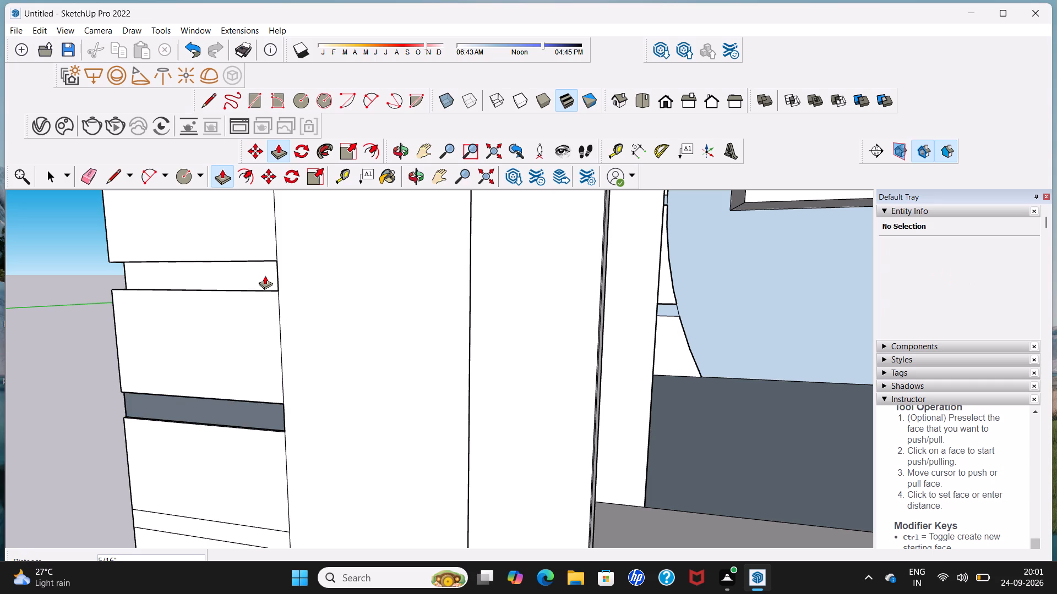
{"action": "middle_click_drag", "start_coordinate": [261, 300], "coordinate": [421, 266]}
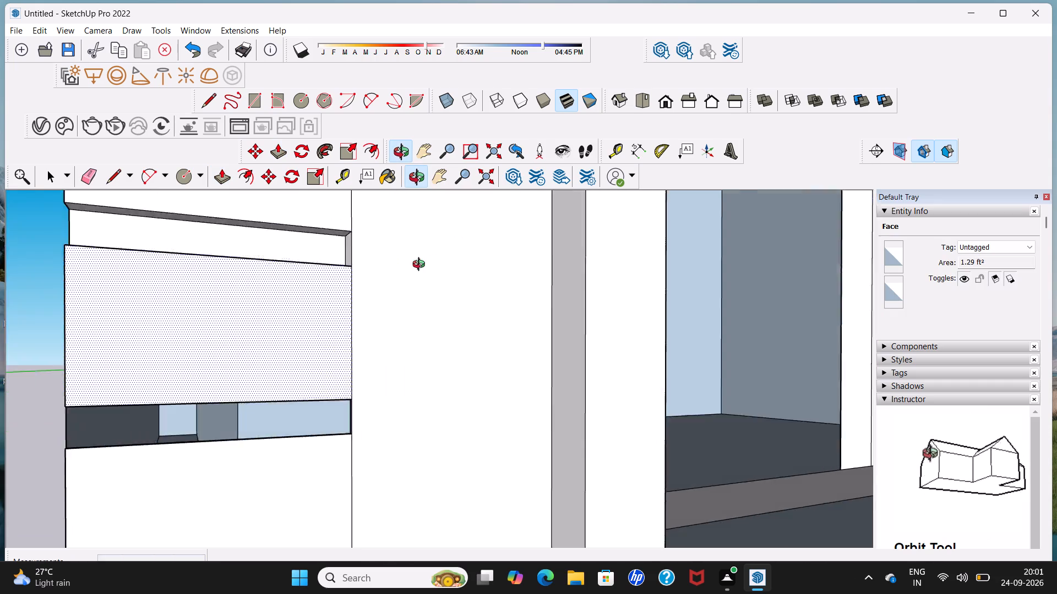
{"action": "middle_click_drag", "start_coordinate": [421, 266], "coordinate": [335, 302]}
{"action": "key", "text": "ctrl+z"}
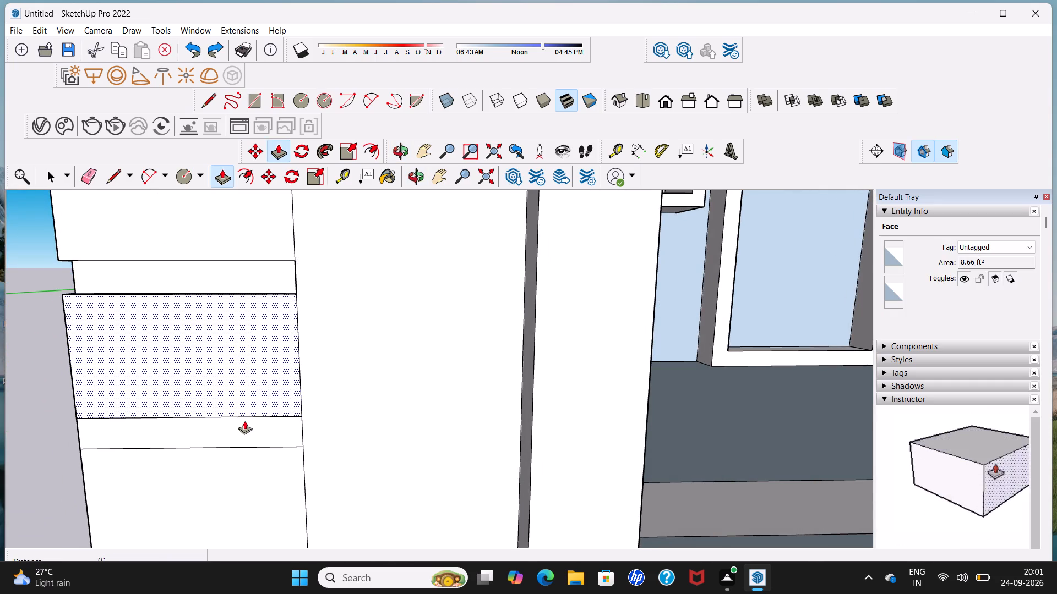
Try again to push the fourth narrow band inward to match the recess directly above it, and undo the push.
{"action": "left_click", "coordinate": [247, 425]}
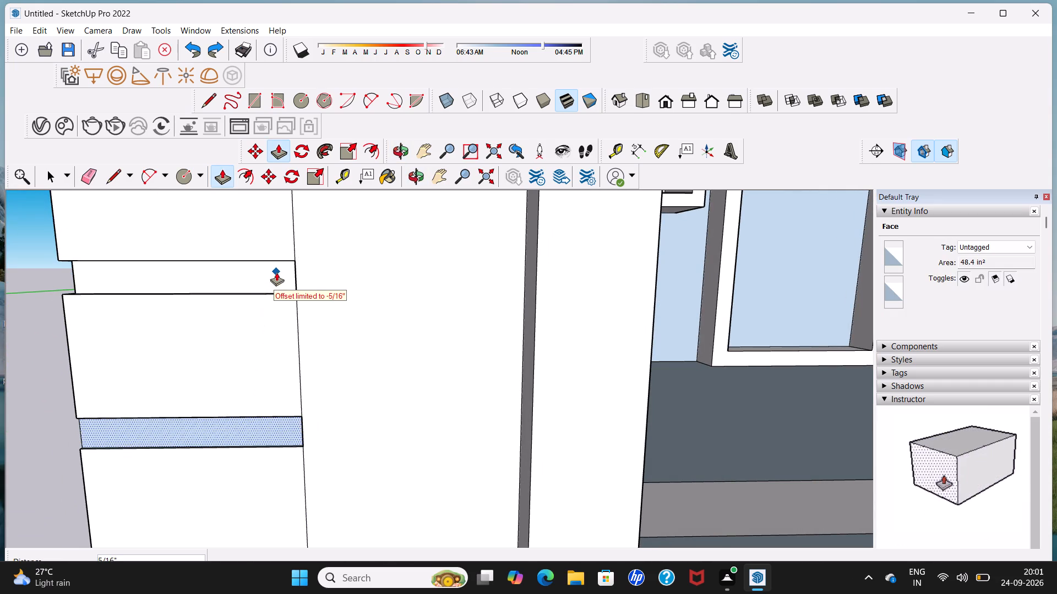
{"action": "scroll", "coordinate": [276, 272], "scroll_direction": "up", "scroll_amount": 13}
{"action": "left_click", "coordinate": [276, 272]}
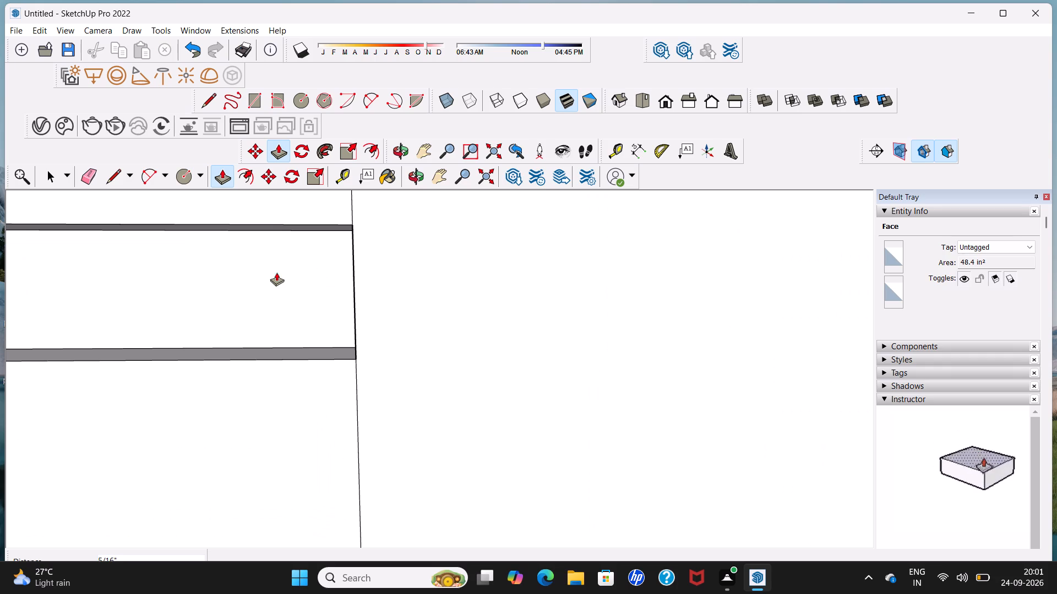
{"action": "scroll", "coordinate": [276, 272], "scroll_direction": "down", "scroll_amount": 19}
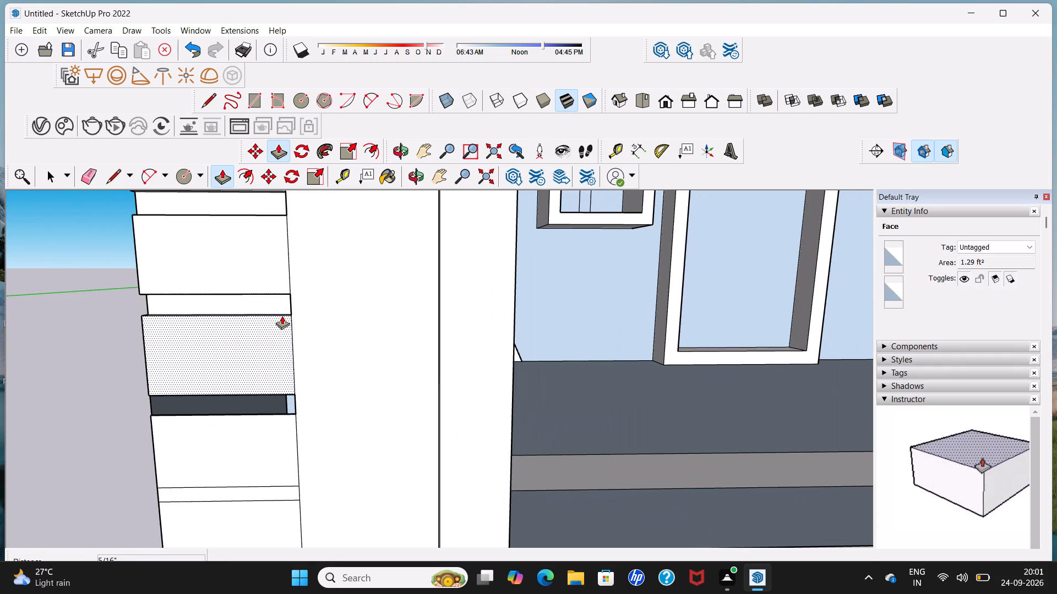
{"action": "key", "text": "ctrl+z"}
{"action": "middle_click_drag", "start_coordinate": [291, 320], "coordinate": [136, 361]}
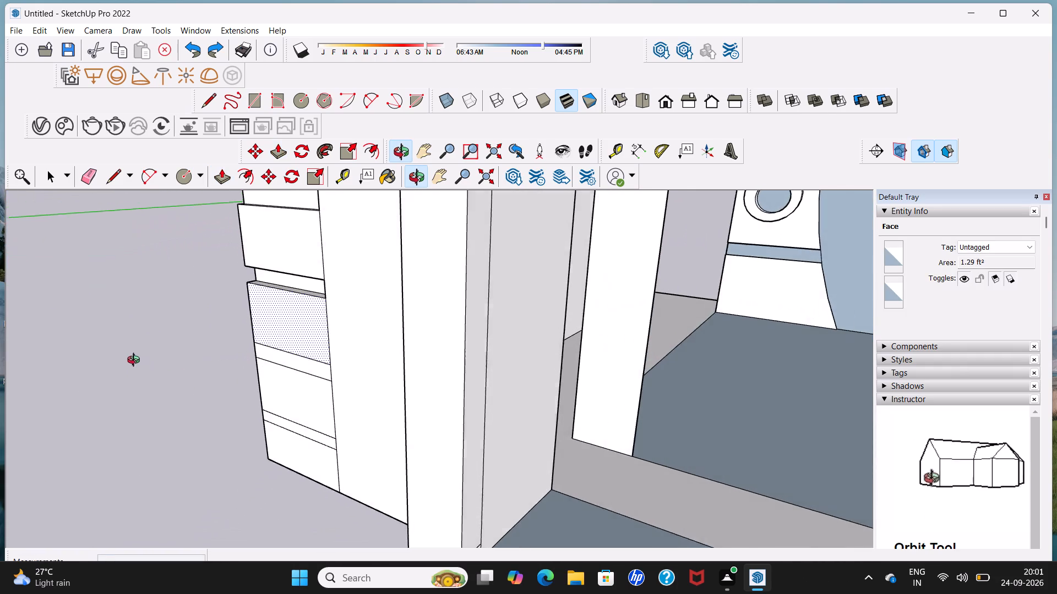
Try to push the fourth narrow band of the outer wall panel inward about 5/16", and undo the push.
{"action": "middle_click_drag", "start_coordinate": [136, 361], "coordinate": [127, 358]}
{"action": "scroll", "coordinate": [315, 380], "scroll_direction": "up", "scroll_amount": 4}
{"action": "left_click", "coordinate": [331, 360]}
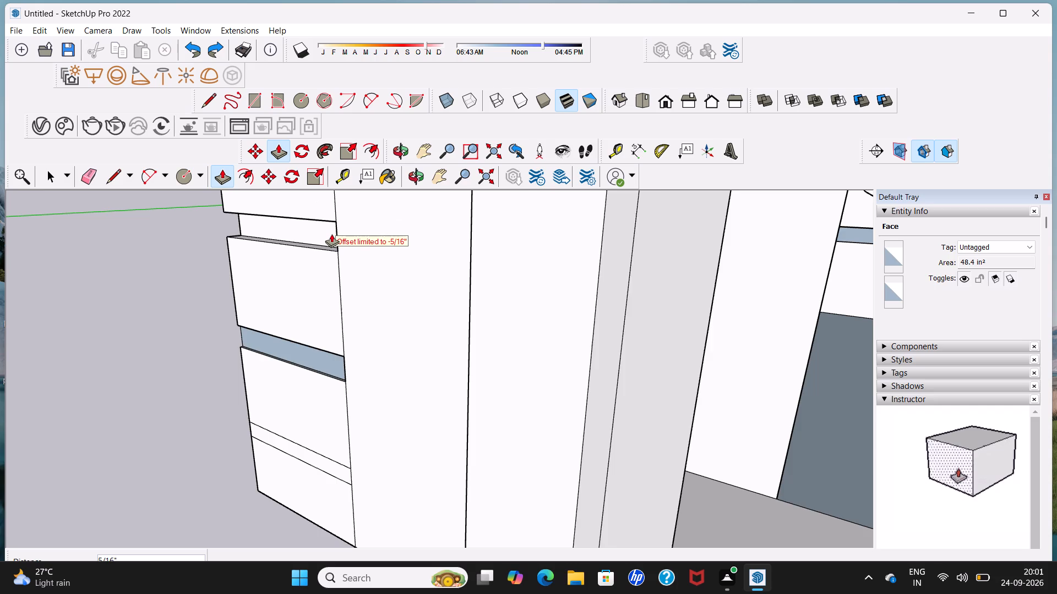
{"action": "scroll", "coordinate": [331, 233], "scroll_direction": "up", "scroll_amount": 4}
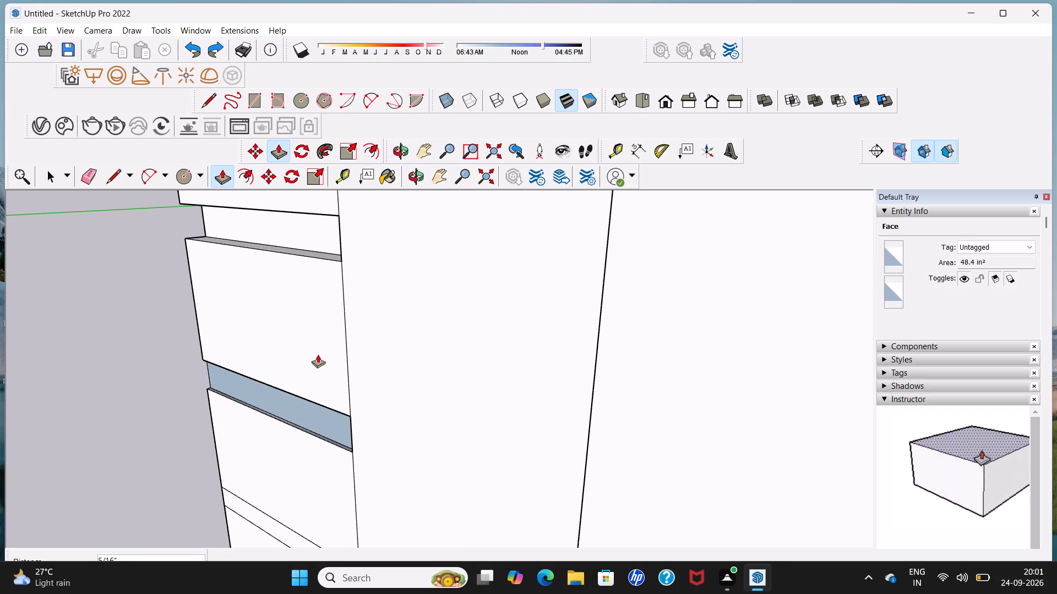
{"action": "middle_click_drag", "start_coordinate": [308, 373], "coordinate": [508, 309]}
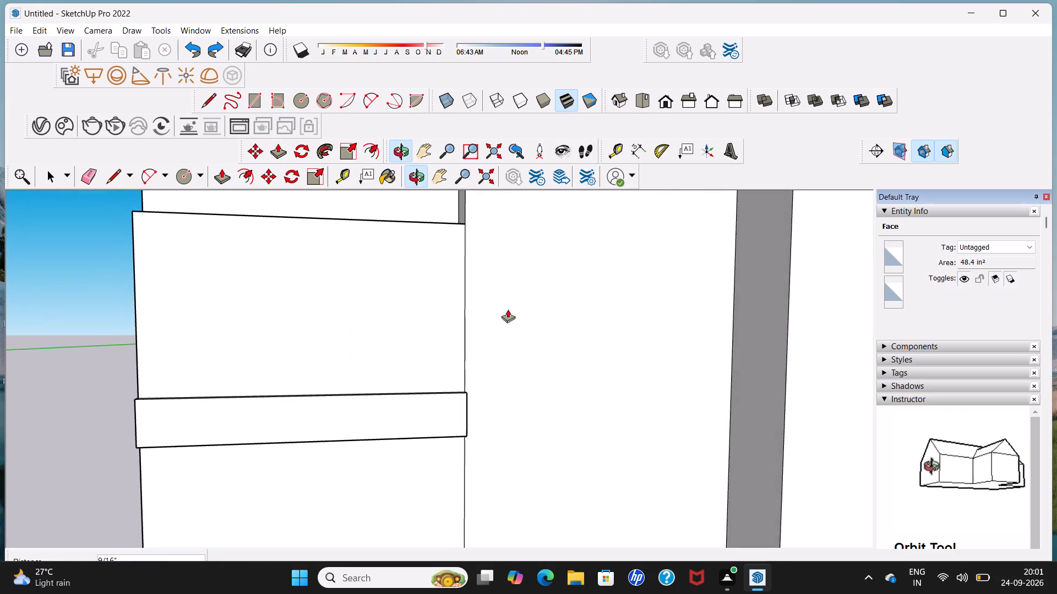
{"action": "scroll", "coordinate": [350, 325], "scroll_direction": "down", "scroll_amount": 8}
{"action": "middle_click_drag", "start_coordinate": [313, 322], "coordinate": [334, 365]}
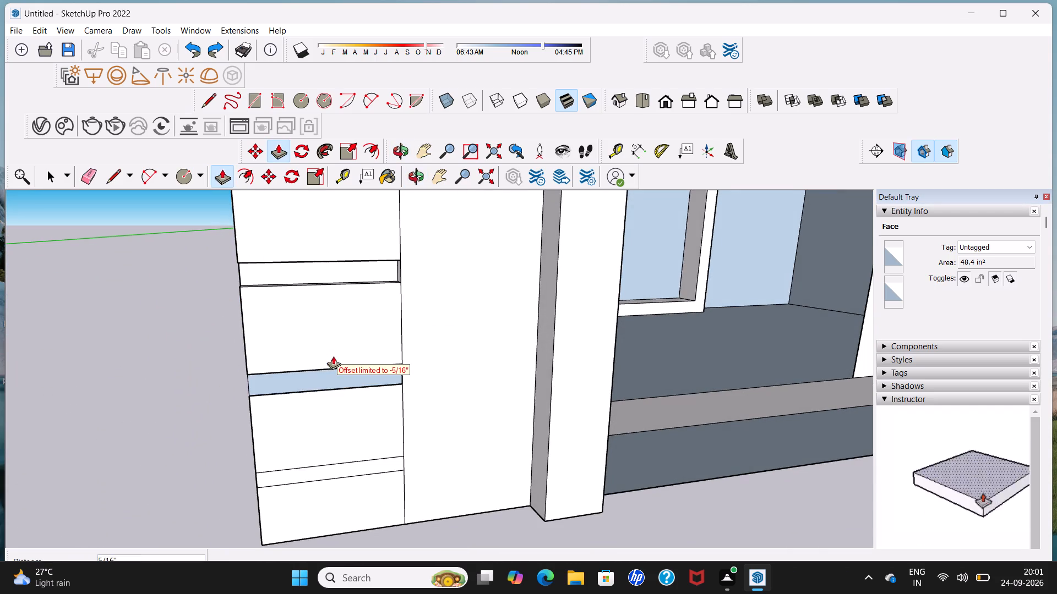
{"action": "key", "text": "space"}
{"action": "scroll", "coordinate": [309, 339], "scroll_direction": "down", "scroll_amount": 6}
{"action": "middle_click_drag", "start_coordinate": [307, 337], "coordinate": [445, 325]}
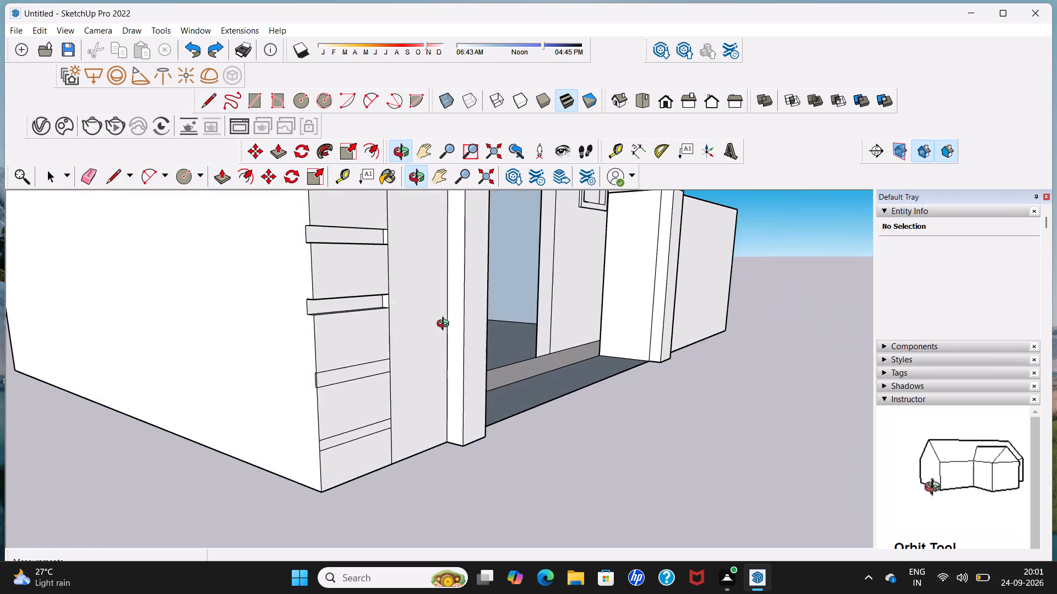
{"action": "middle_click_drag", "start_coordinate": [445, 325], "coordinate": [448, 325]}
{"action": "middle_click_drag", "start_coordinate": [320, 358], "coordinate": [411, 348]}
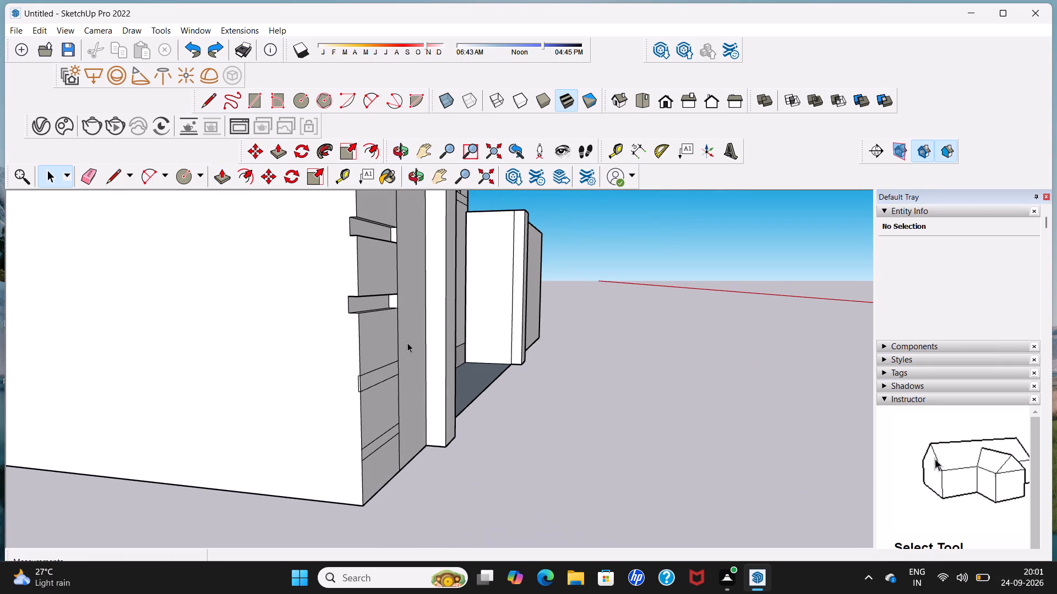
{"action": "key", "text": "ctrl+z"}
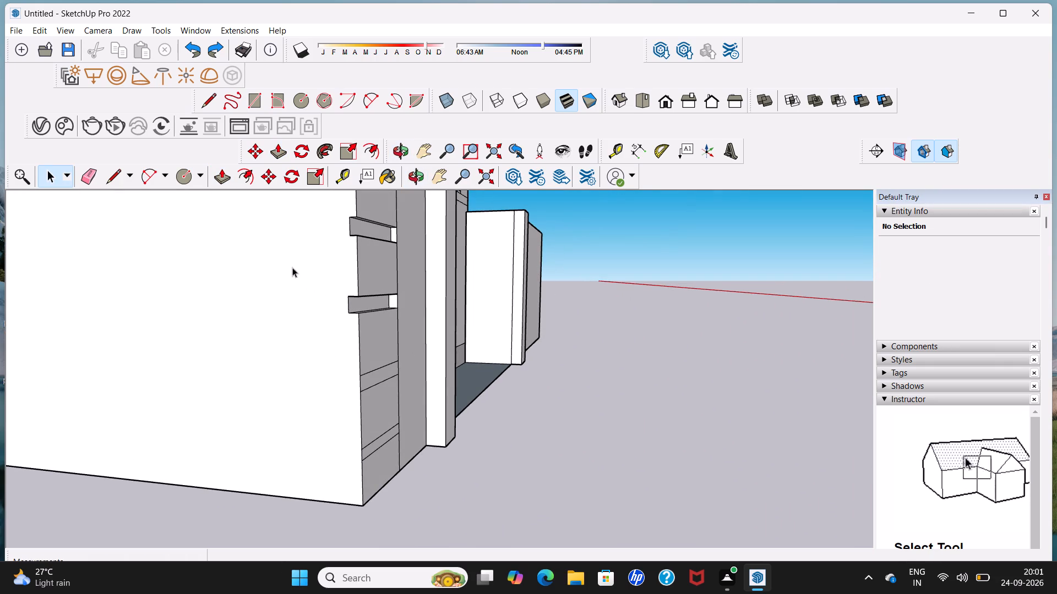
Push the fourth narrow band of the outer wall panel inward about 1 3/4" to match the recess above it.
{"action": "left_click", "coordinate": [222, 176]}
{"action": "scroll", "coordinate": [386, 372], "scroll_direction": "up", "scroll_amount": 2}
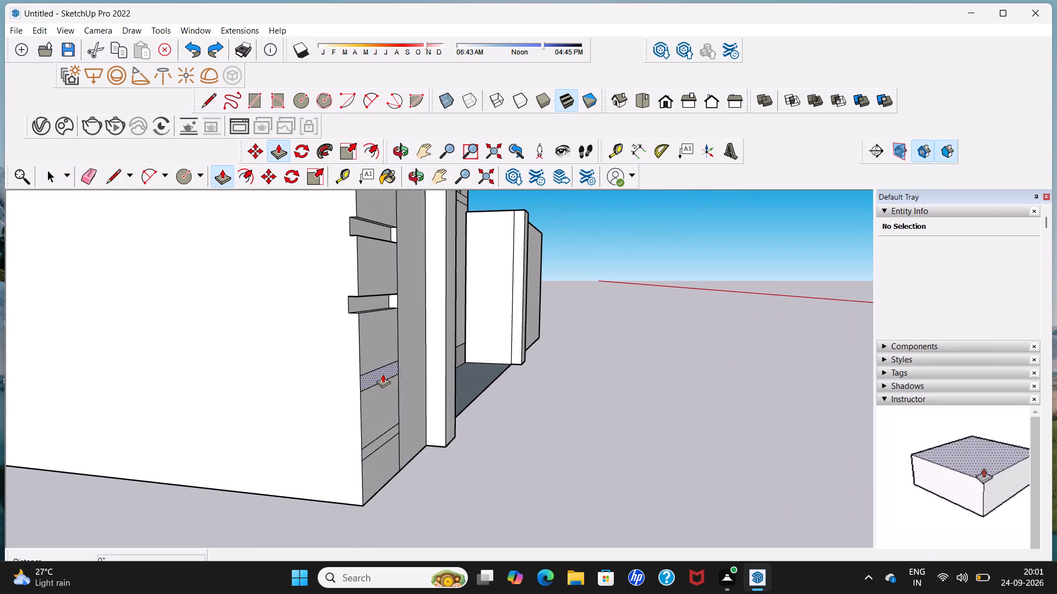
{"action": "scroll", "coordinate": [383, 374], "scroll_direction": "up", "scroll_amount": 1}
{"action": "left_click", "coordinate": [380, 375]}
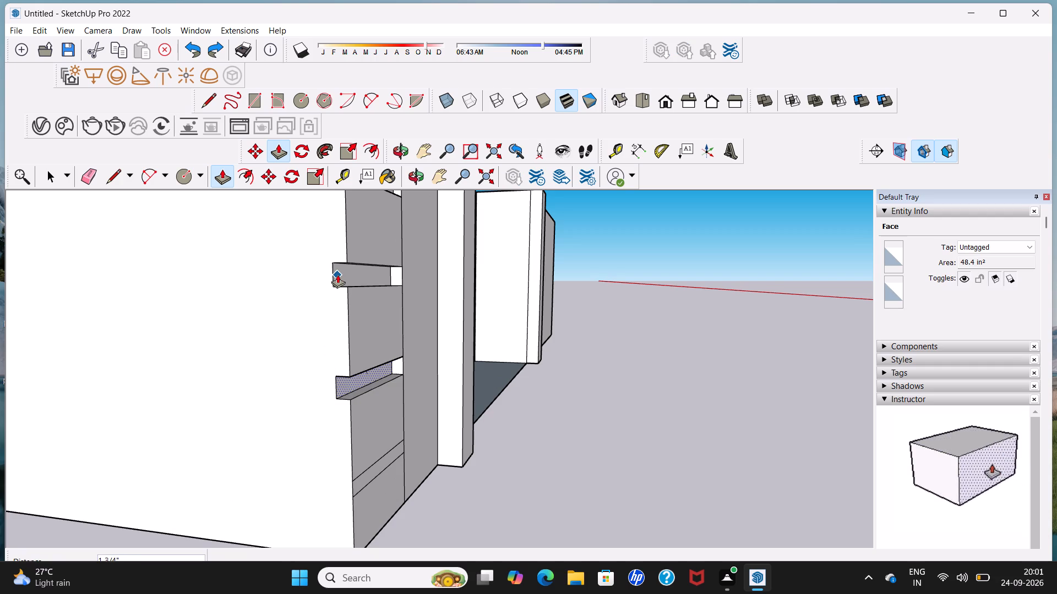
{"action": "left_click", "coordinate": [337, 274]}
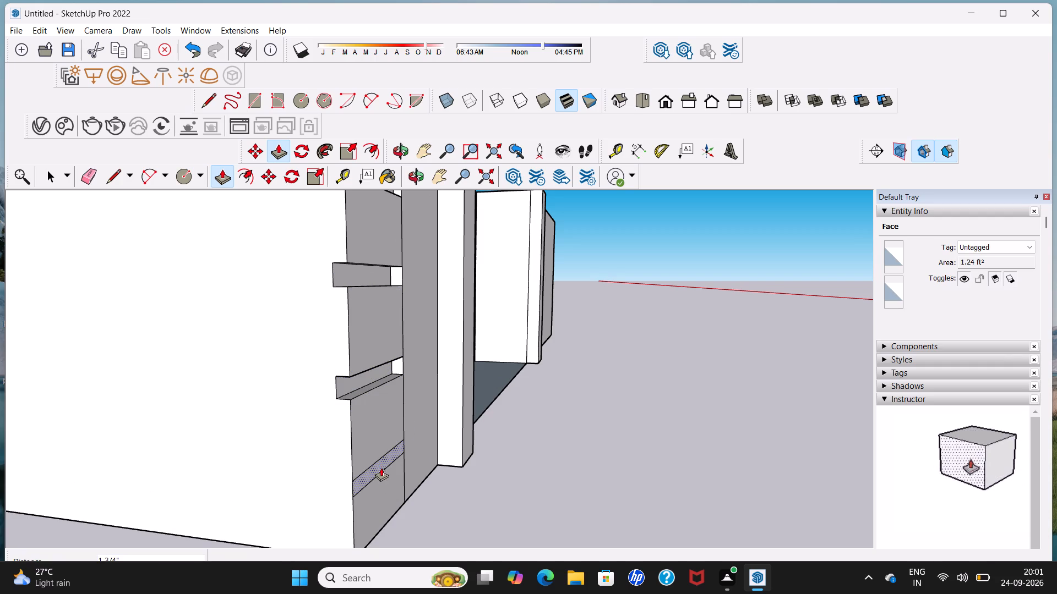
Push the lowest narrow band of the outer wall panel inward about 1 3/4" to match the recess above it.
{"action": "left_click", "coordinate": [381, 467]}
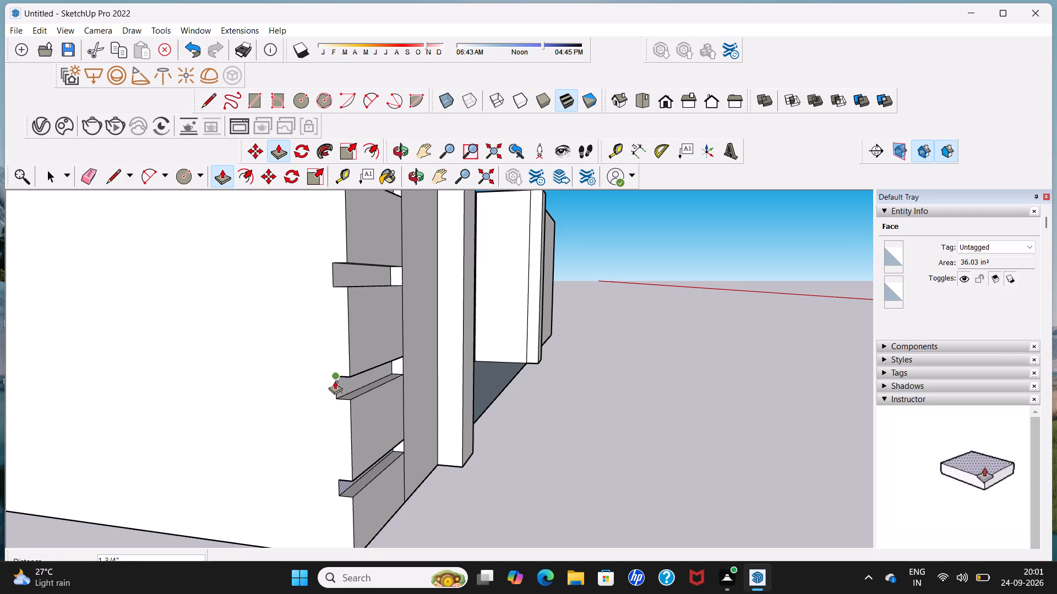
{"action": "left_click", "coordinate": [335, 381]}
{"action": "scroll", "coordinate": [337, 383], "scroll_direction": "down", "scroll_amount": 9}
{"action": "key", "text": "space"}
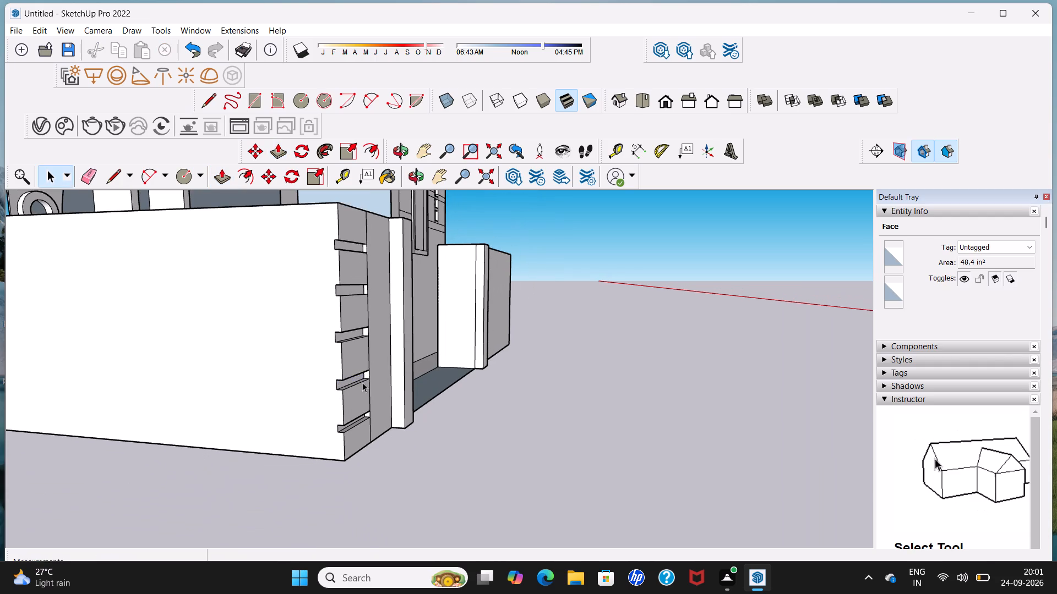
Examine the grooved outer panel and the front boundary wall from several angles.
{"action": "middle_click_drag", "start_coordinate": [362, 382], "coordinate": [216, 394]}
{"action": "scroll", "coordinate": [247, 367], "scroll_direction": "down", "scroll_amount": 5}
{"action": "middle_click_drag", "start_coordinate": [312, 346], "coordinate": [314, 351]}
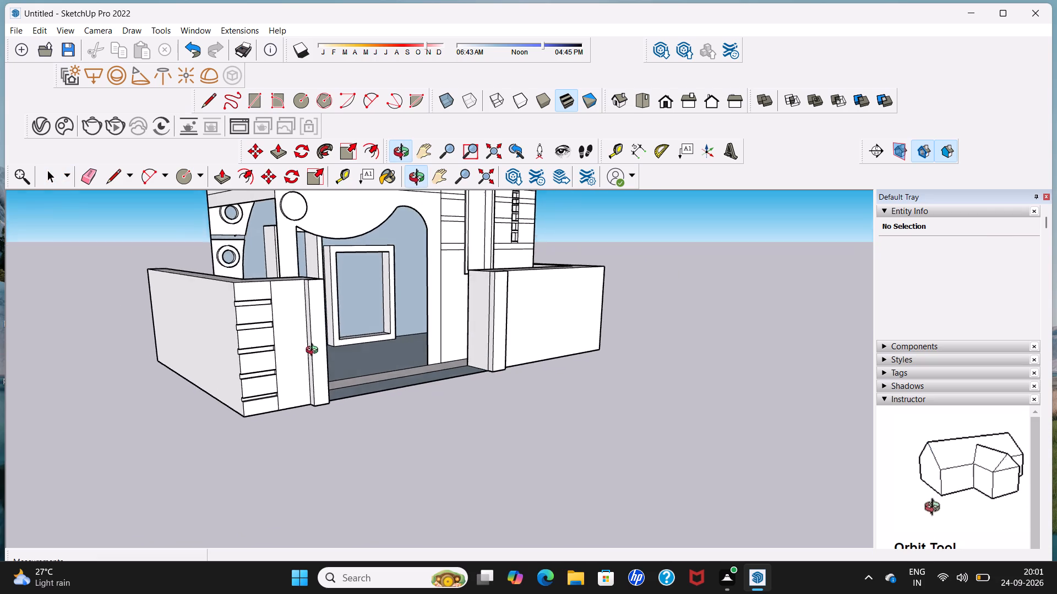
{"action": "middle_click_drag", "start_coordinate": [314, 351], "coordinate": [271, 358]}
{"action": "middle_click_drag", "start_coordinate": [254, 342], "coordinate": [237, 331]}
{"action": "middle_click_drag", "start_coordinate": [262, 333], "coordinate": [207, 341]}
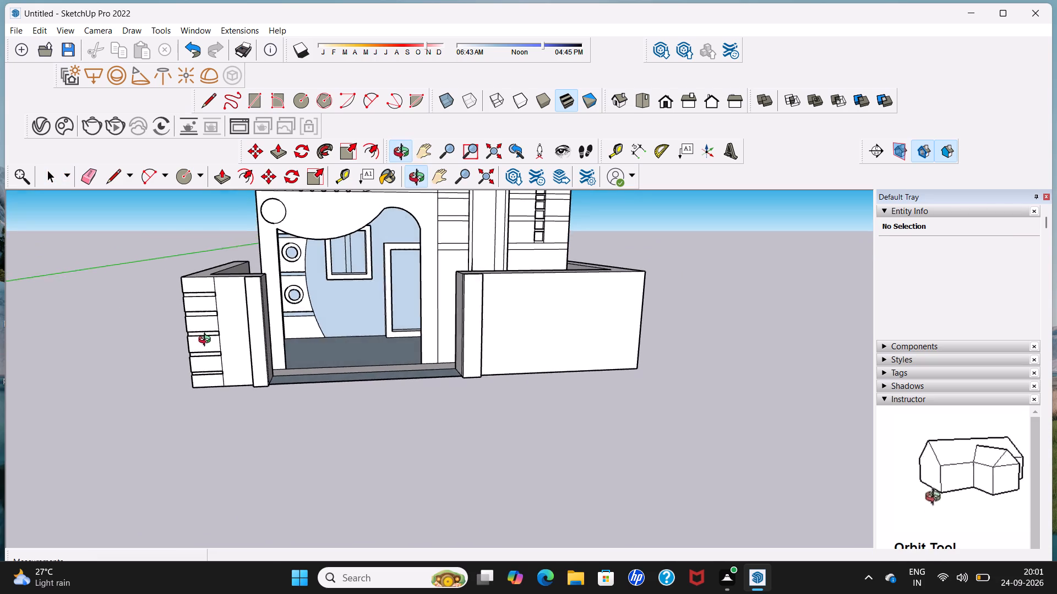
{"action": "middle_click_drag", "start_coordinate": [207, 341], "coordinate": [205, 338]}
{"action": "scroll", "coordinate": [238, 298], "scroll_direction": "up", "scroll_amount": 6}
{"action": "middle_click_drag", "start_coordinate": [238, 296], "coordinate": [279, 280]}
{"action": "scroll", "coordinate": [279, 280], "scroll_direction": "up", "scroll_amount": 3}
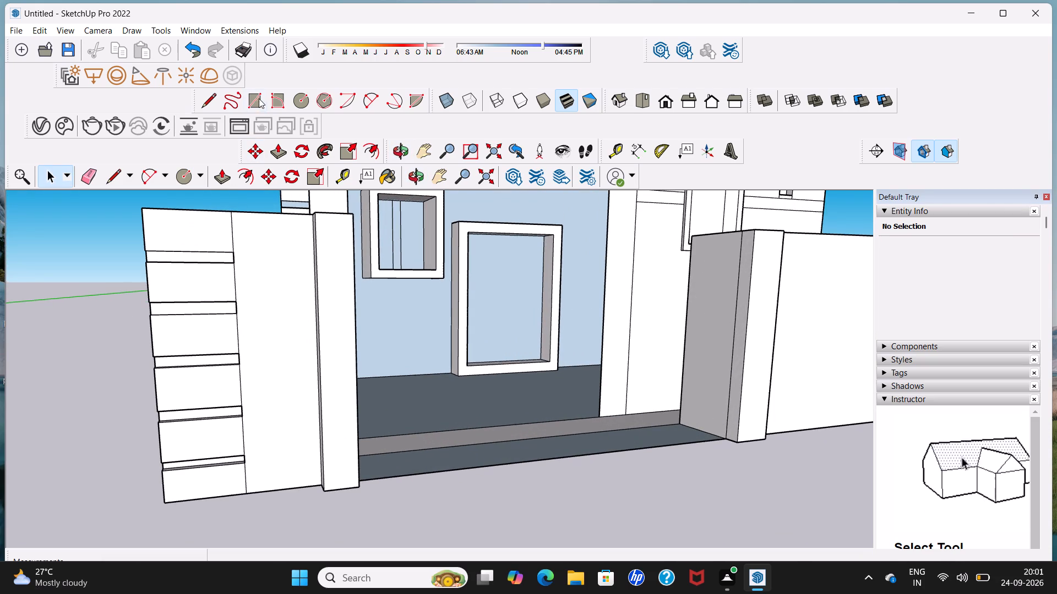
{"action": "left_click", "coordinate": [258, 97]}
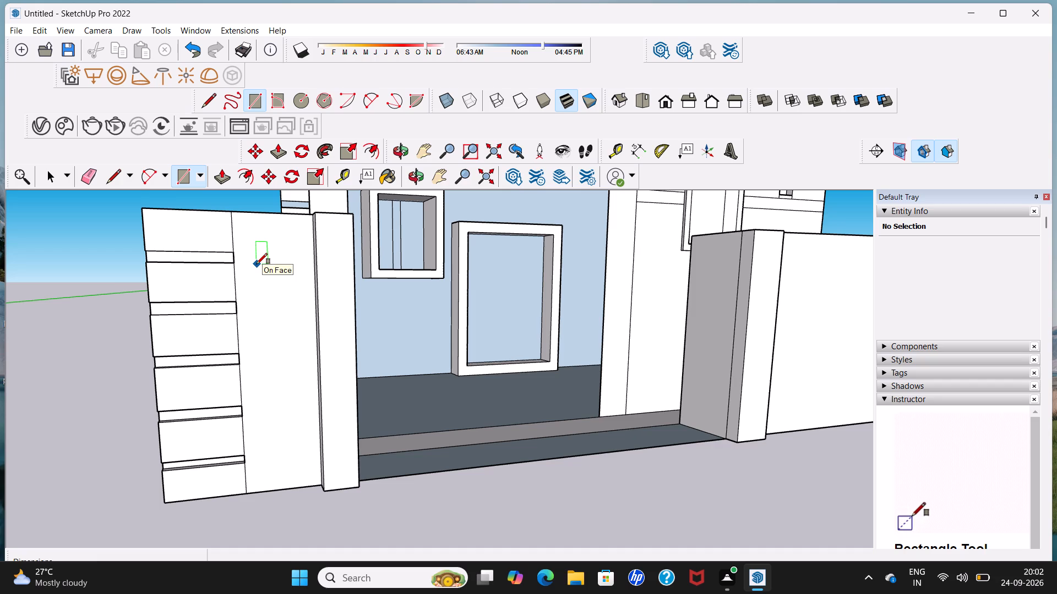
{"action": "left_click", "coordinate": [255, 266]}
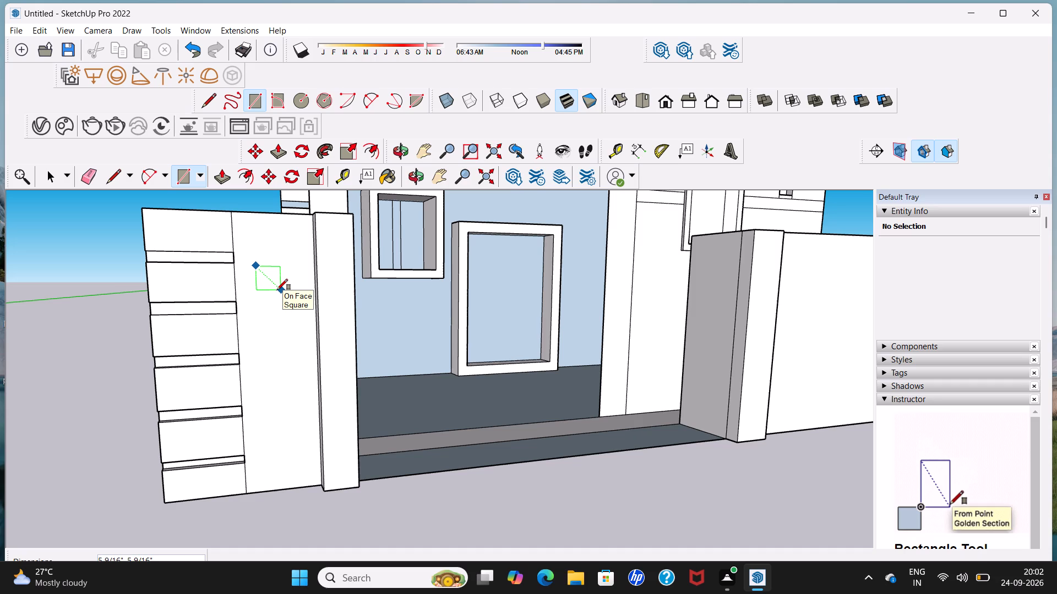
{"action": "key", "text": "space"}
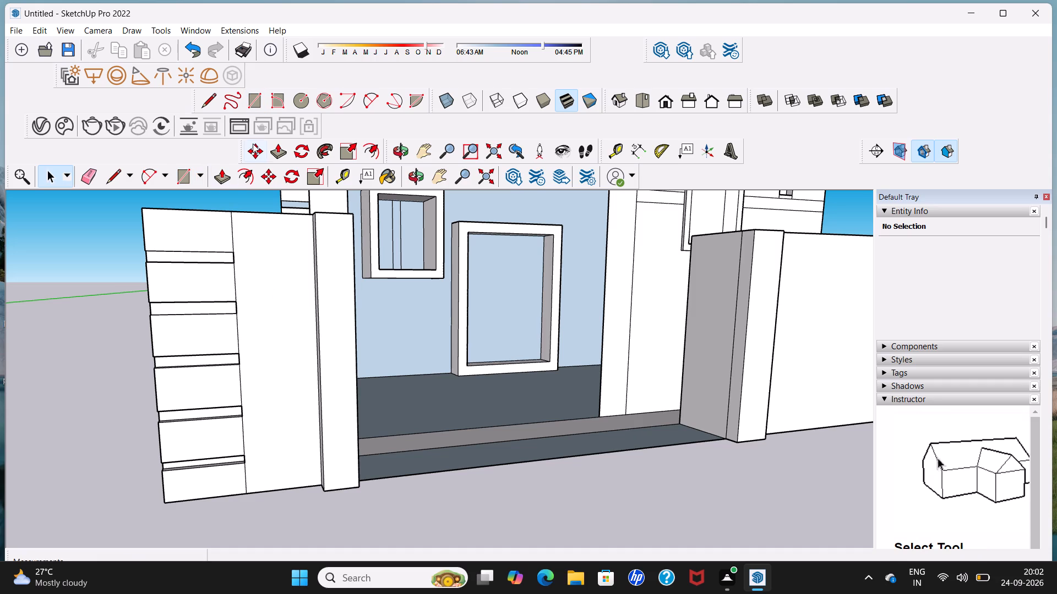
Draw a square about 6 7/16" and beside it a rectangle about 6 1/2" high by 5 5/16" wide near the plain wall panel's top.
{"action": "left_click", "coordinate": [260, 102]}
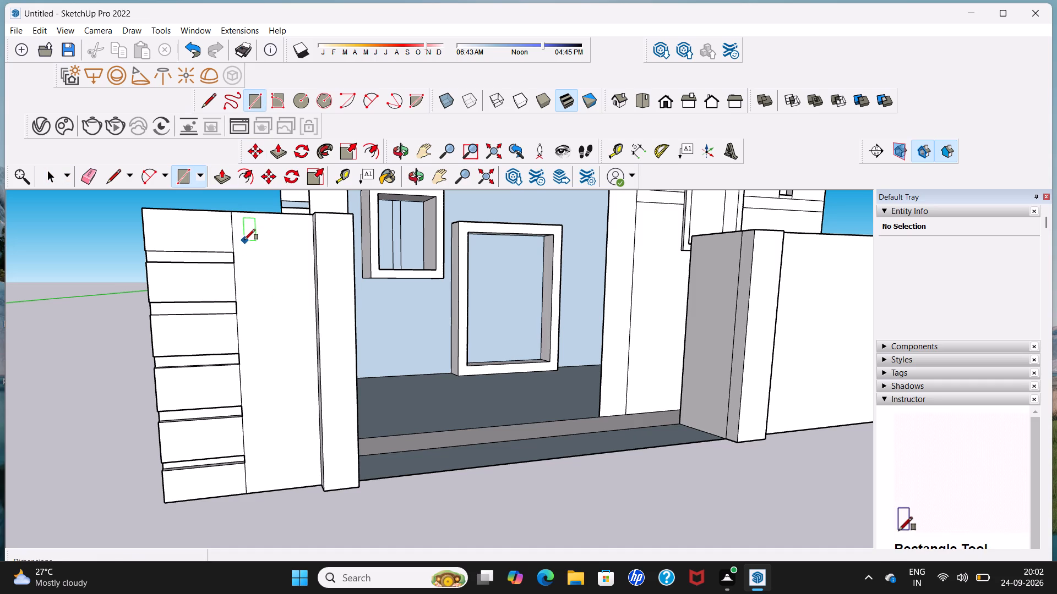
{"action": "left_click", "coordinate": [244, 240]}
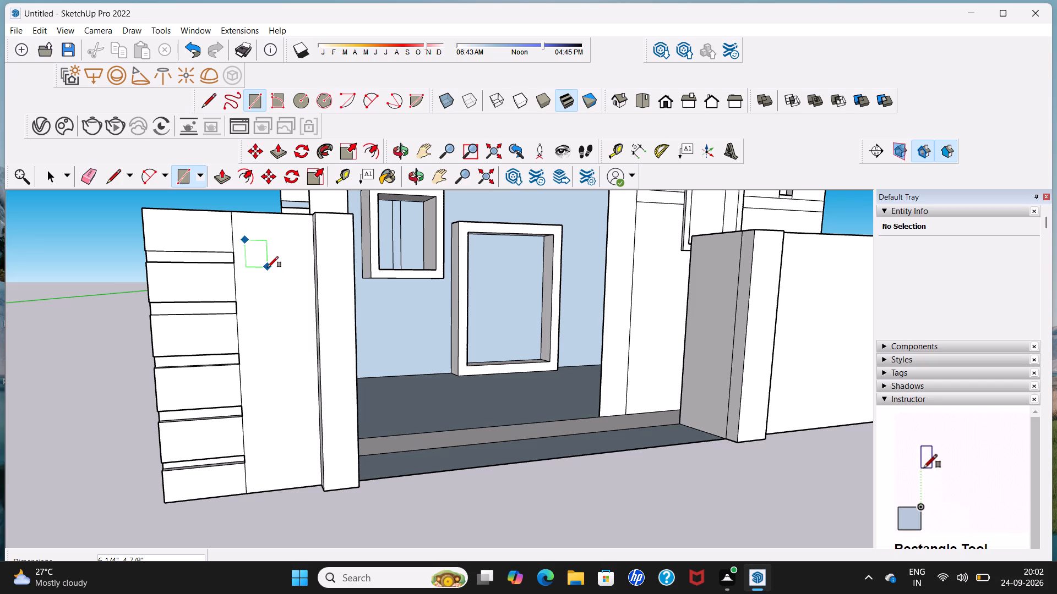
{"action": "left_click", "coordinate": [274, 265]}
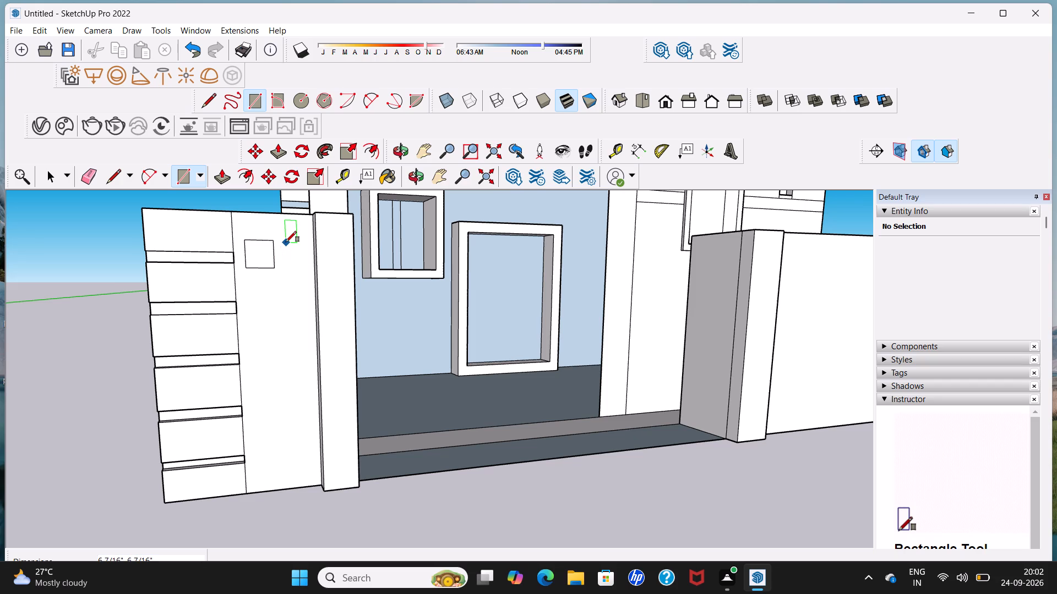
{"action": "left_click", "coordinate": [286, 240]}
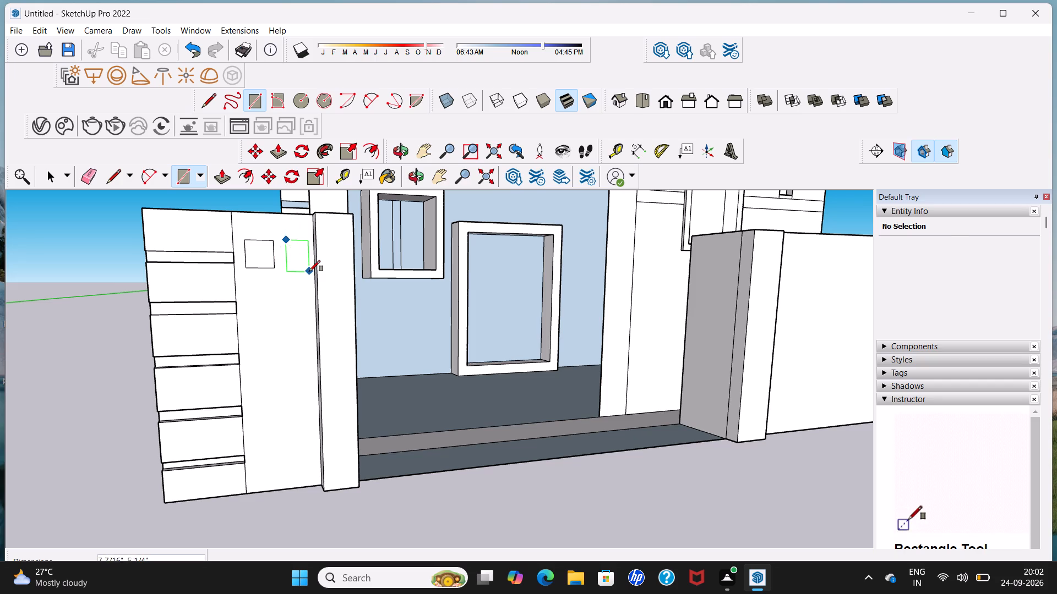
{"action": "left_click", "coordinate": [309, 268]}
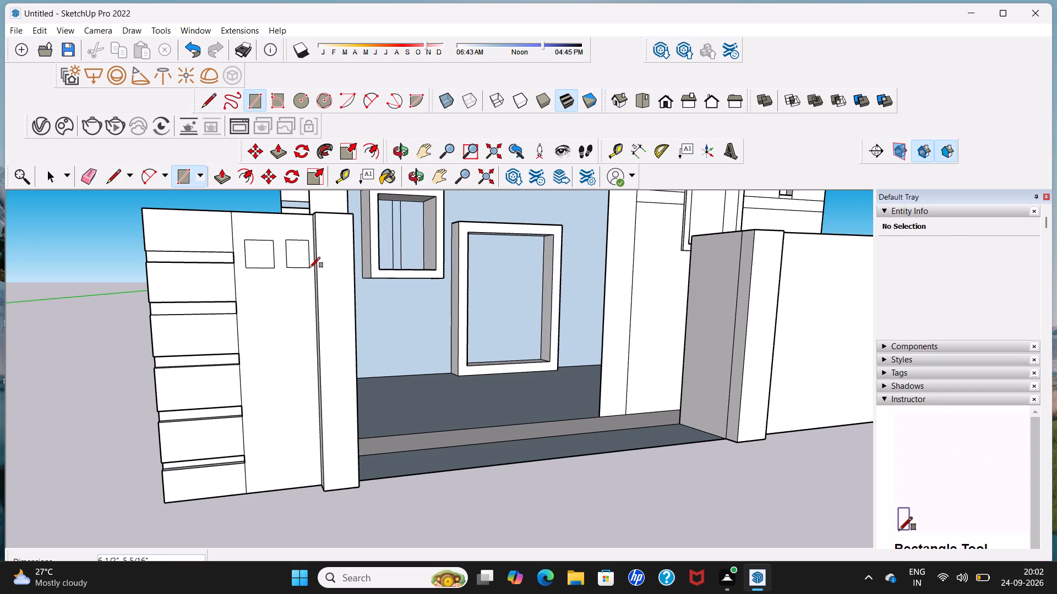
Draw a square about 5 11/16" on the plain wall panel, below the rectangle nearest the entrance strip.
{"action": "middle_click_drag", "start_coordinate": [309, 268], "coordinate": [279, 264]}
{"action": "scroll", "coordinate": [280, 268], "scroll_direction": "up", "scroll_amount": 3}
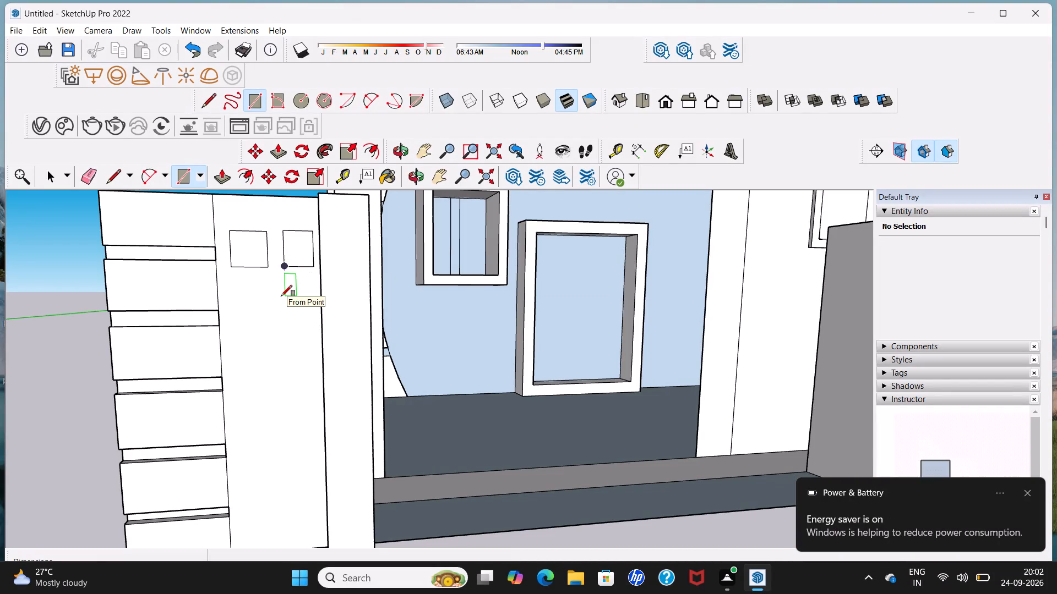
{"action": "left_click", "coordinate": [281, 296]}
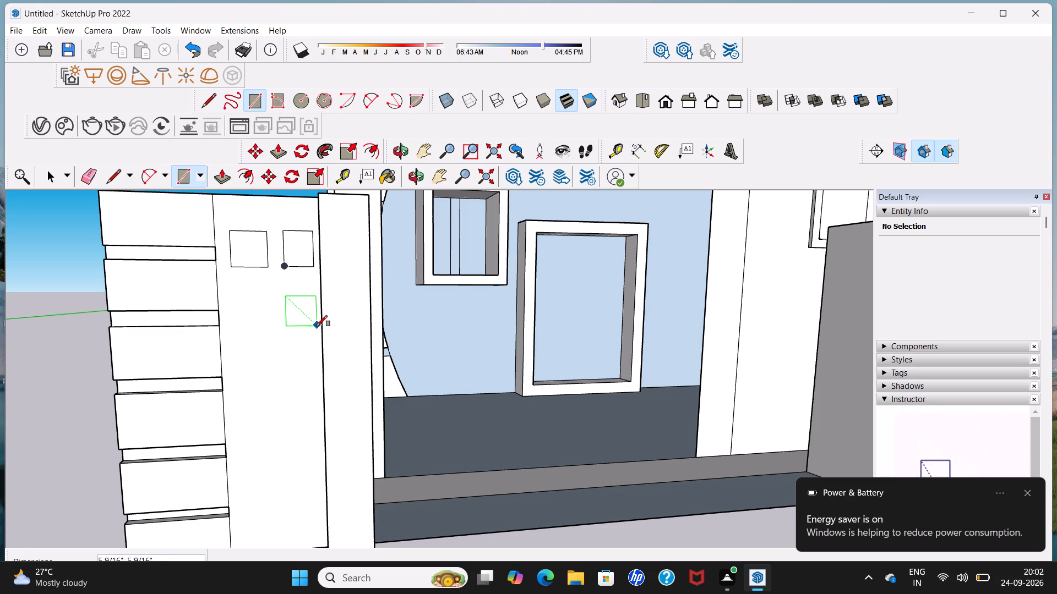
{"action": "left_click", "coordinate": [317, 326]}
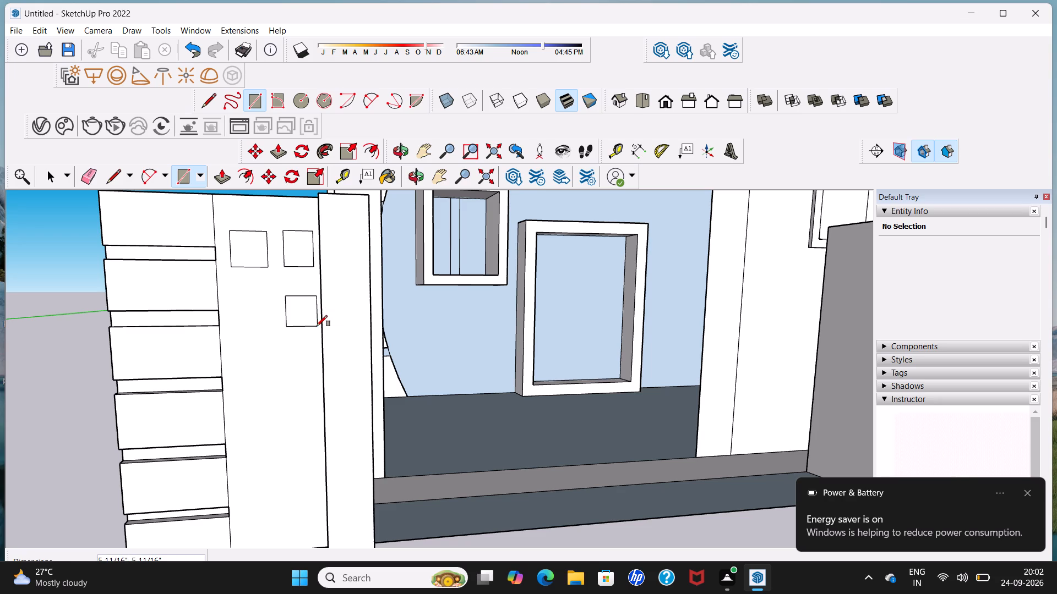
{"action": "key", "text": "space"}
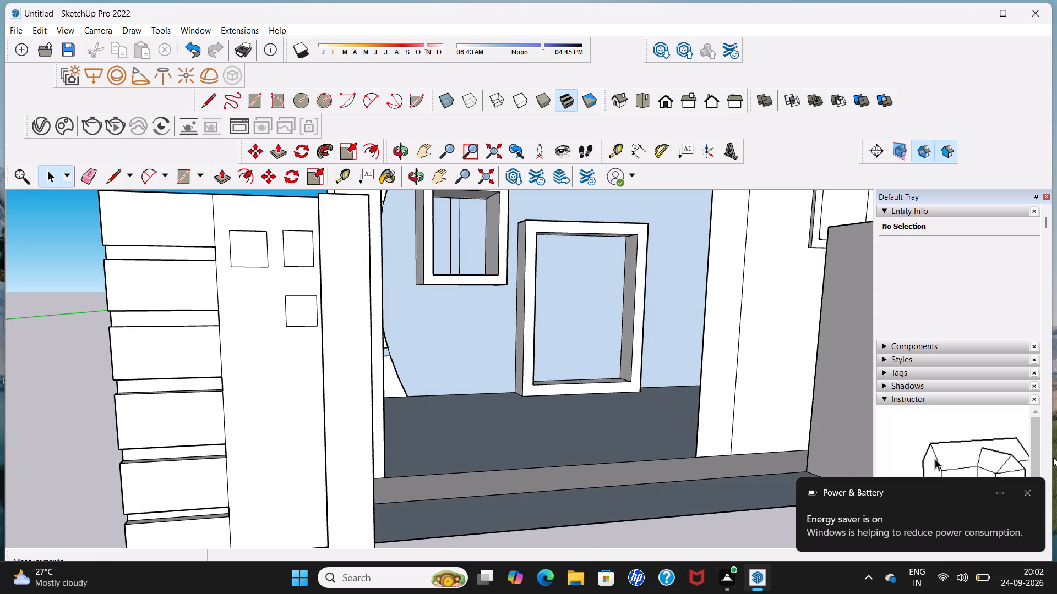
{"action": "left_click", "coordinate": [1032, 498]}
Examine the whole house front and the boundary wall with its new squares from several angles and distances.
{"action": "scroll", "coordinate": [513, 391], "scroll_direction": "down", "scroll_amount": 2}
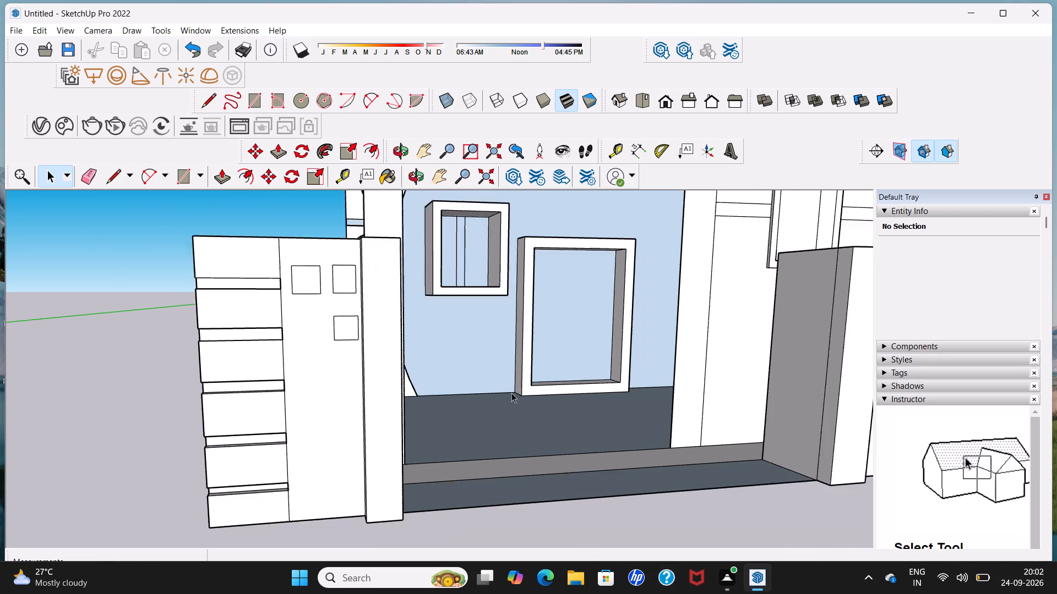
{"action": "scroll", "coordinate": [511, 393], "scroll_direction": "down", "scroll_amount": 2}
{"action": "middle_click_drag", "start_coordinate": [497, 397], "coordinate": [379, 417]}
{"action": "scroll", "coordinate": [379, 411], "scroll_direction": "down", "scroll_amount": 4}
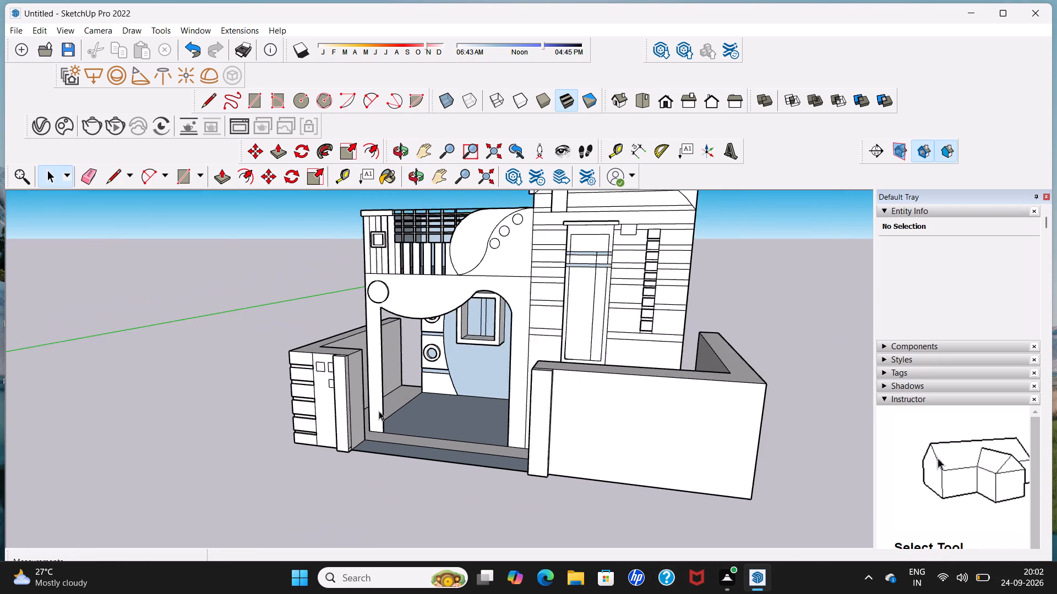
{"action": "scroll", "coordinate": [373, 370], "scroll_direction": "down", "scroll_amount": 3}
{"action": "middle_click_drag", "start_coordinate": [343, 394], "coordinate": [440, 382]}
{"action": "scroll", "coordinate": [459, 381], "scroll_direction": "up", "scroll_amount": 1}
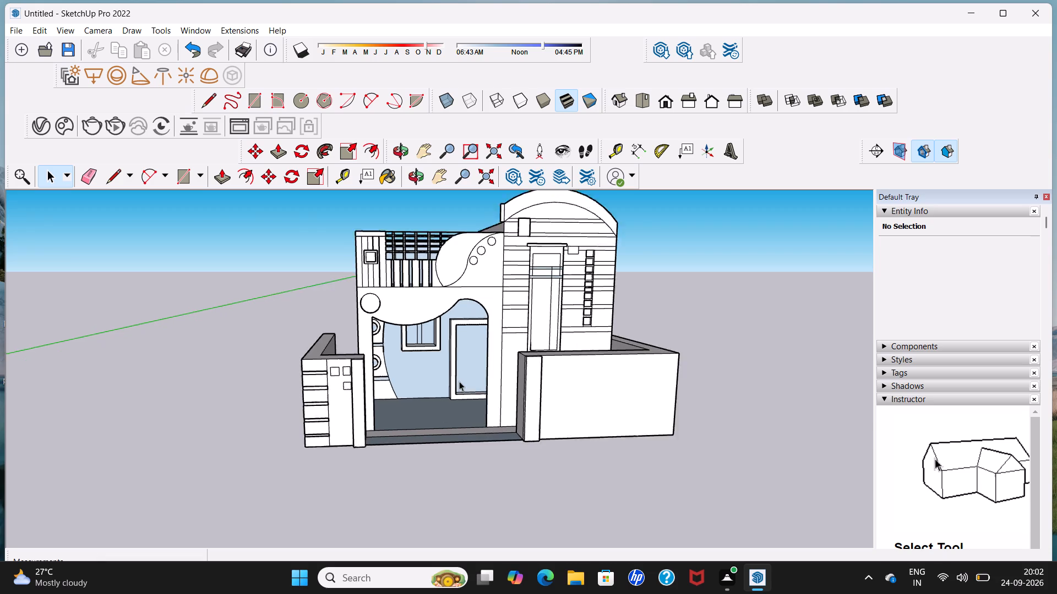
{"action": "scroll", "coordinate": [459, 381], "scroll_direction": "up", "scroll_amount": 1}
{"action": "middle_click_drag", "start_coordinate": [459, 381], "coordinate": [357, 397]}
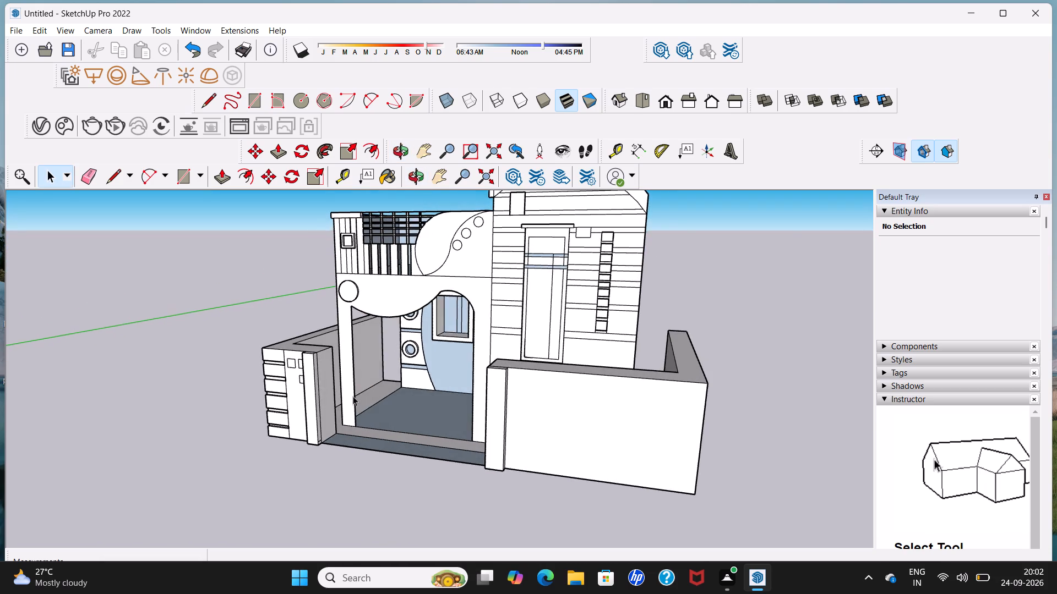
{"action": "scroll", "coordinate": [347, 392], "scroll_direction": "up", "scroll_amount": 3}
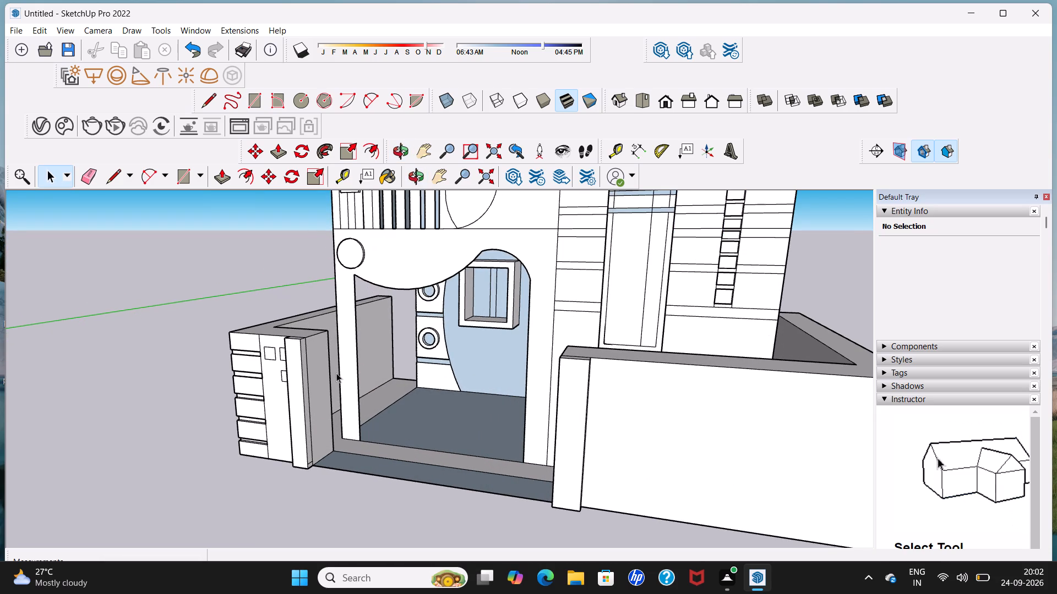
{"action": "scroll", "coordinate": [336, 376], "scroll_direction": "down", "scroll_amount": 5}
{"action": "middle_click_drag", "start_coordinate": [337, 400], "coordinate": [379, 394]}
{"action": "scroll", "coordinate": [373, 395], "scroll_direction": "up", "scroll_amount": 1}
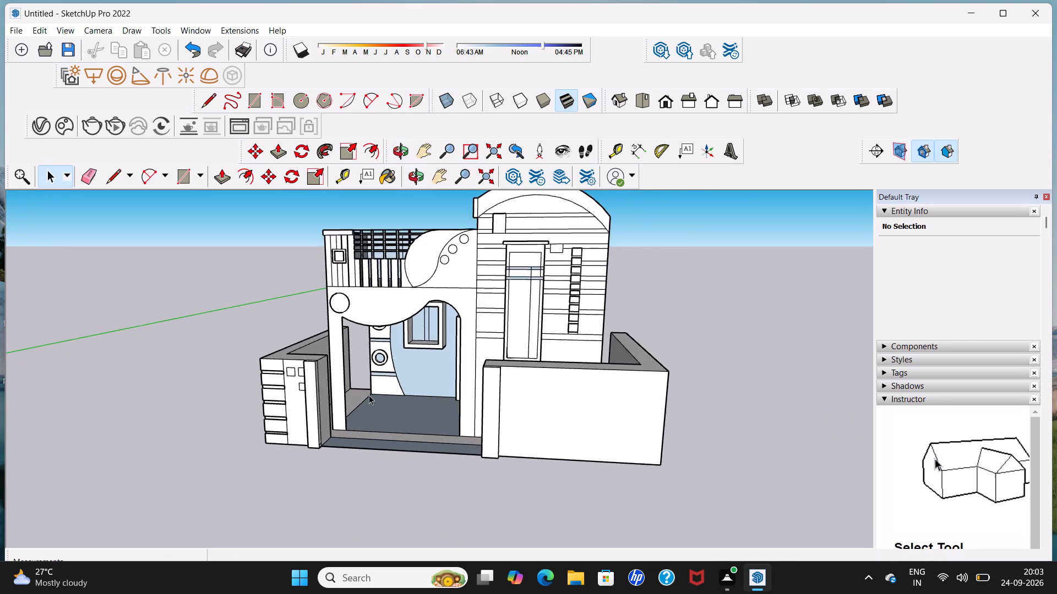
{"action": "scroll", "coordinate": [369, 395], "scroll_direction": "up", "scroll_amount": 2}
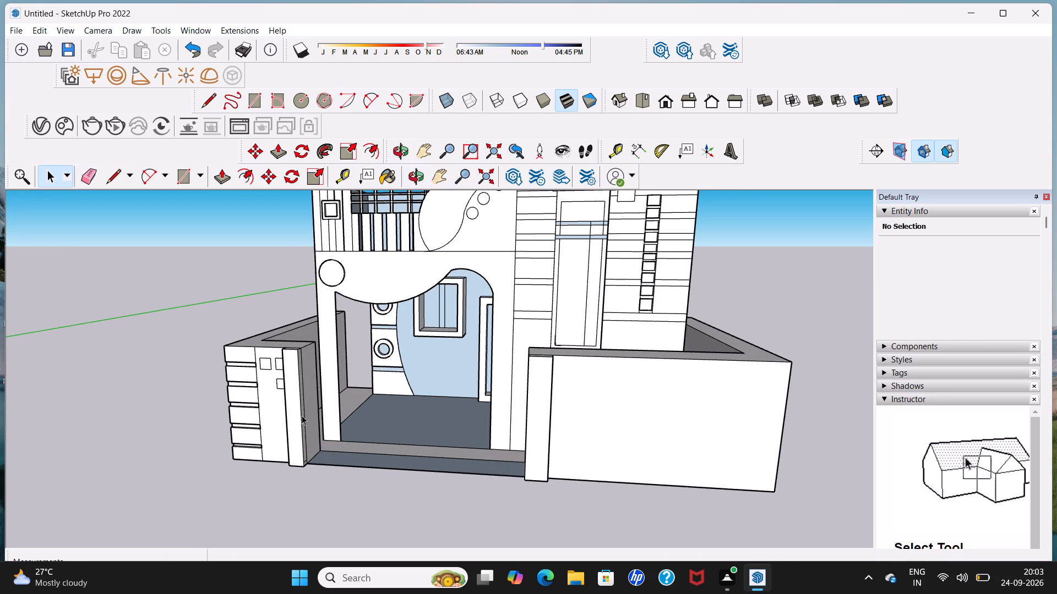
{"action": "scroll", "coordinate": [302, 415], "scroll_direction": "up", "scroll_amount": 3}
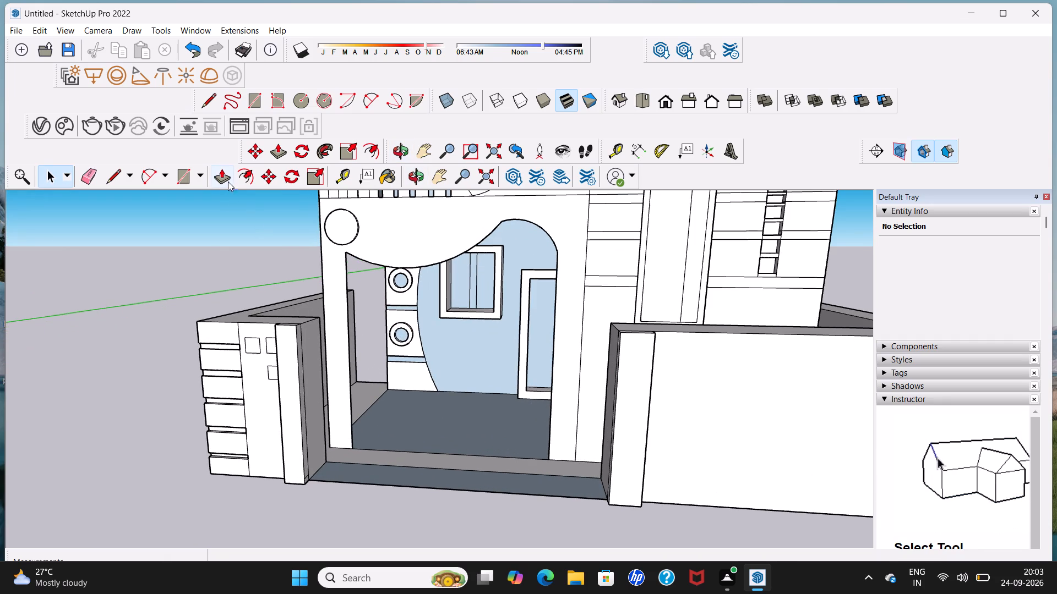
Draw a line about 10' 4 9/16" long between the two entrance strips' top inner corners to close the opening with a face.
{"action": "left_click", "coordinate": [209, 106]}
{"action": "scroll", "coordinate": [342, 355], "scroll_direction": "up", "scroll_amount": 3}
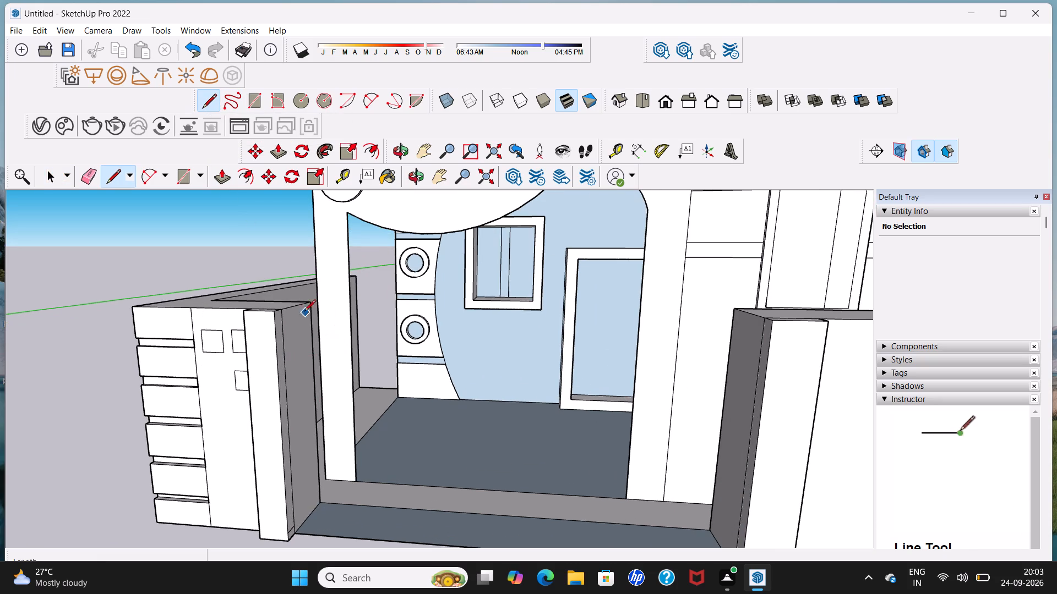
{"action": "left_click", "coordinate": [284, 310]}
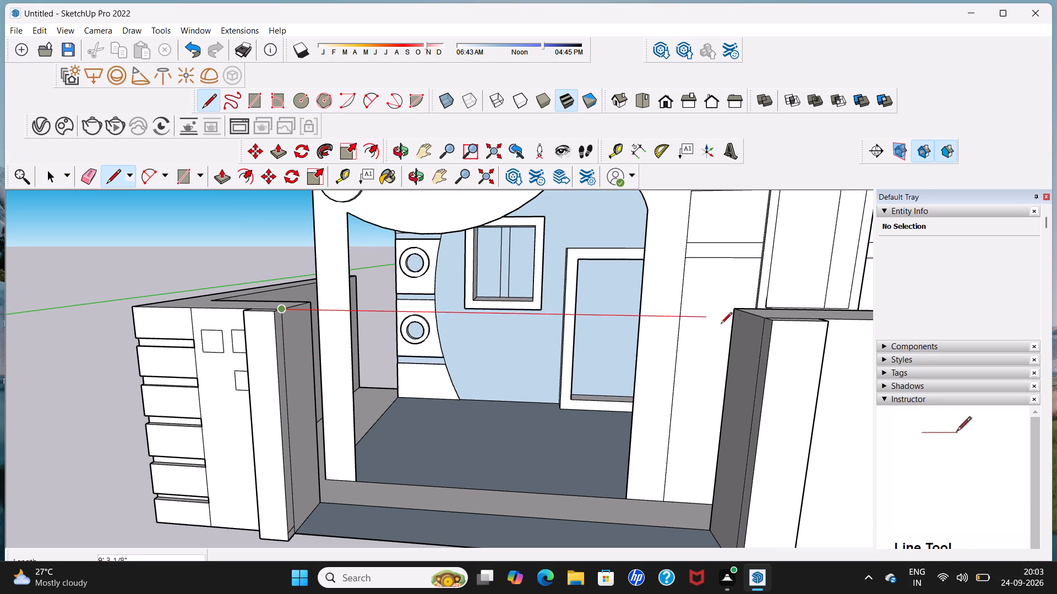
{"action": "scroll", "coordinate": [771, 323], "scroll_direction": "up", "scroll_amount": 5}
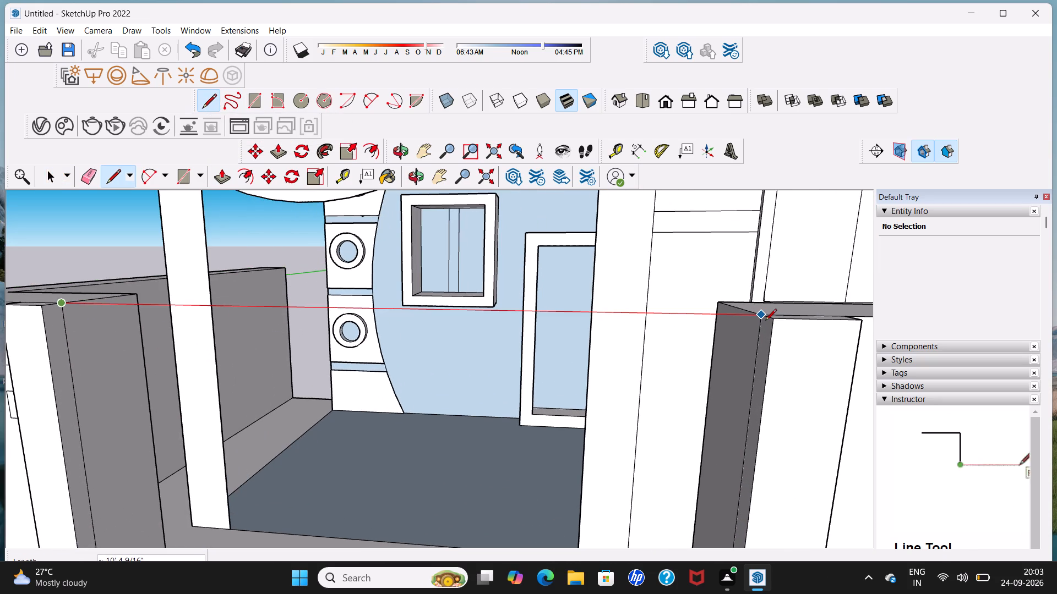
{"action": "left_click", "coordinate": [765, 321]}
Draw a horizontal line about 10' 4 9/16" long across the entrance panel, just below its top edge.
{"action": "scroll", "coordinate": [765, 321], "scroll_direction": "down", "scroll_amount": 10}
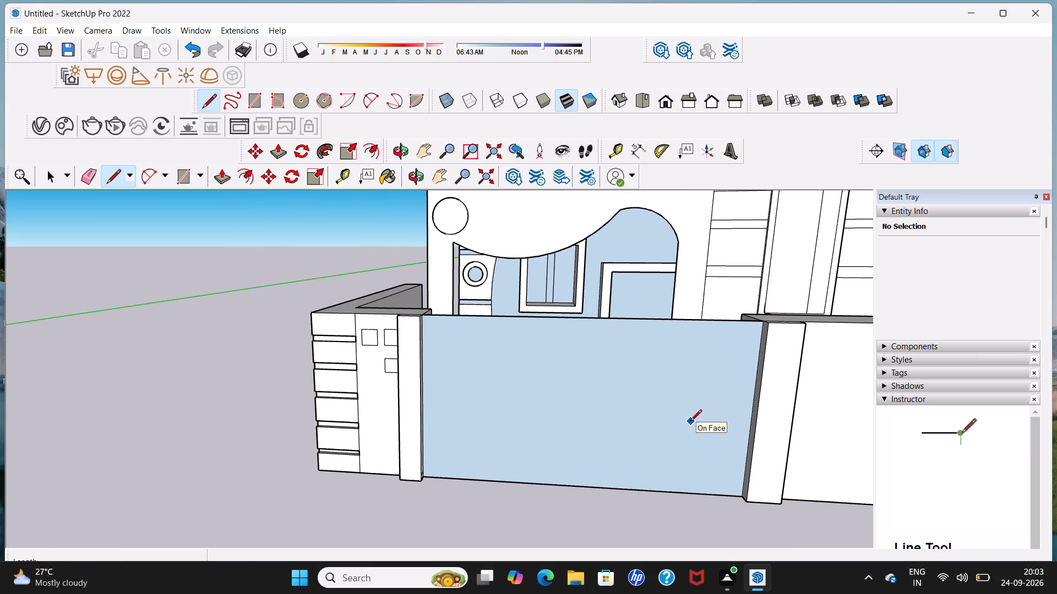
{"action": "middle_click_drag", "start_coordinate": [690, 422], "coordinate": [634, 419]}
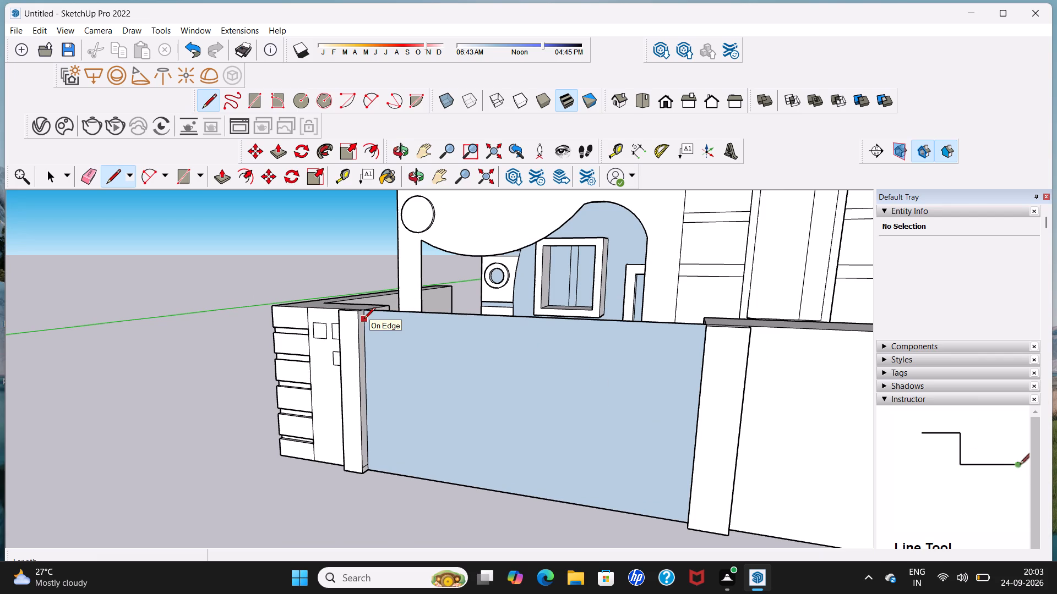
{"action": "middle_click_drag", "start_coordinate": [364, 320], "coordinate": [443, 319]}
{"action": "scroll", "coordinate": [443, 318], "scroll_direction": "up", "scroll_amount": 2}
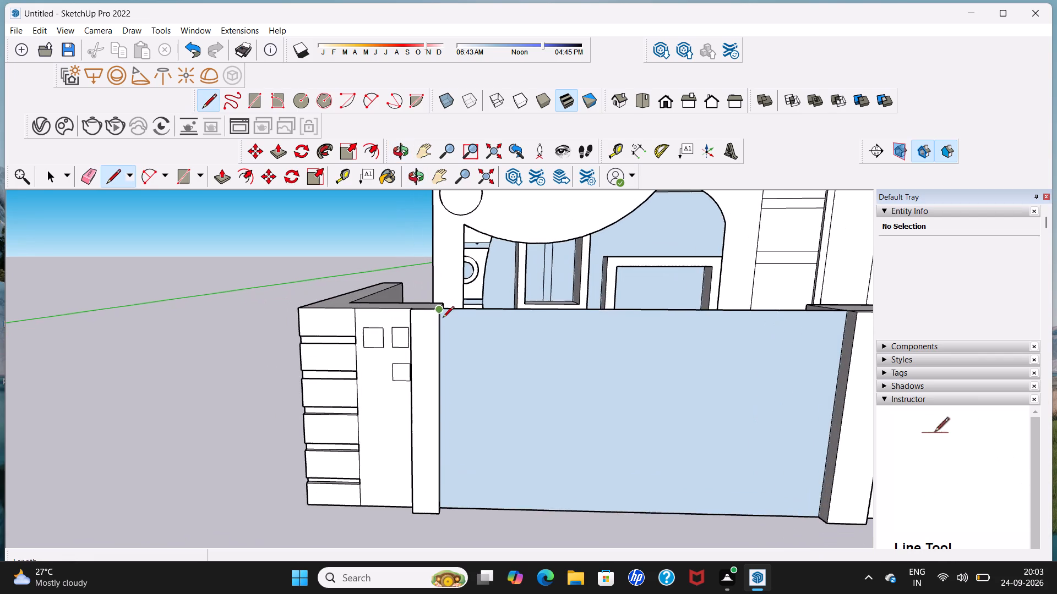
{"action": "middle_click_drag", "start_coordinate": [444, 330], "coordinate": [378, 339]}
{"action": "scroll", "coordinate": [374, 335], "scroll_direction": "up", "scroll_amount": 3}
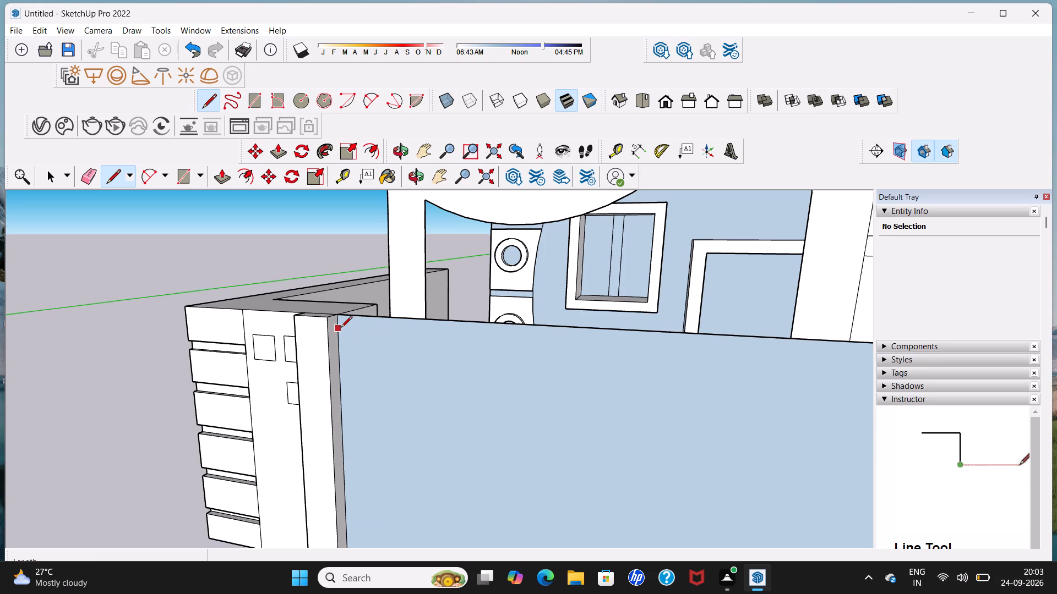
{"action": "left_click", "coordinate": [339, 327]}
{"action": "scroll", "coordinate": [517, 360], "scroll_direction": "down", "scroll_amount": 4}
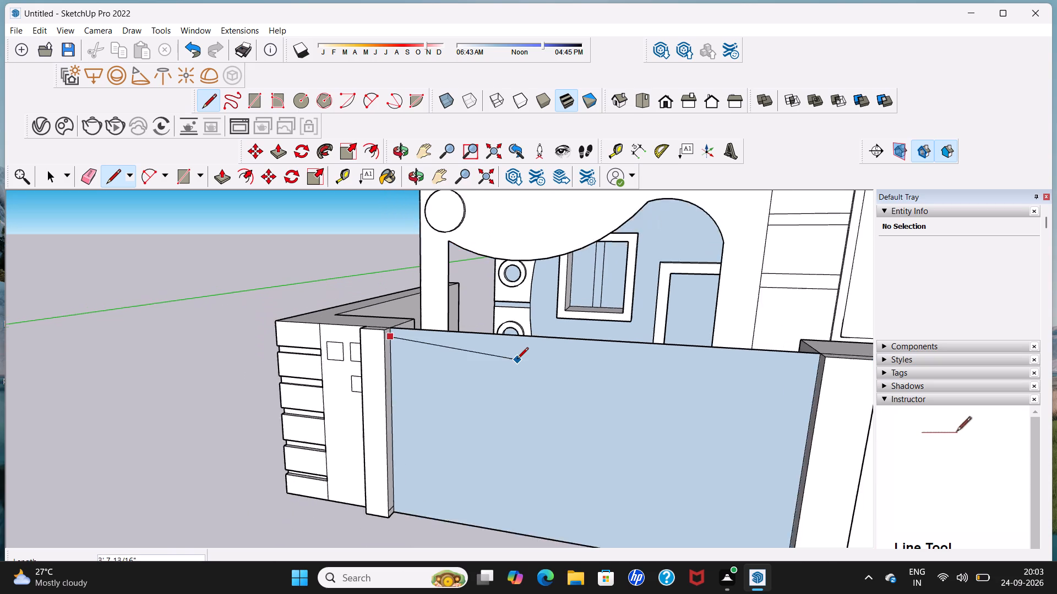
{"action": "scroll", "coordinate": [517, 360], "scroll_direction": "down", "scroll_amount": 4}
{"action": "middle_click_drag", "start_coordinate": [695, 370], "coordinate": [747, 365]}
{"action": "scroll", "coordinate": [743, 354], "scroll_direction": "up", "scroll_amount": 3}
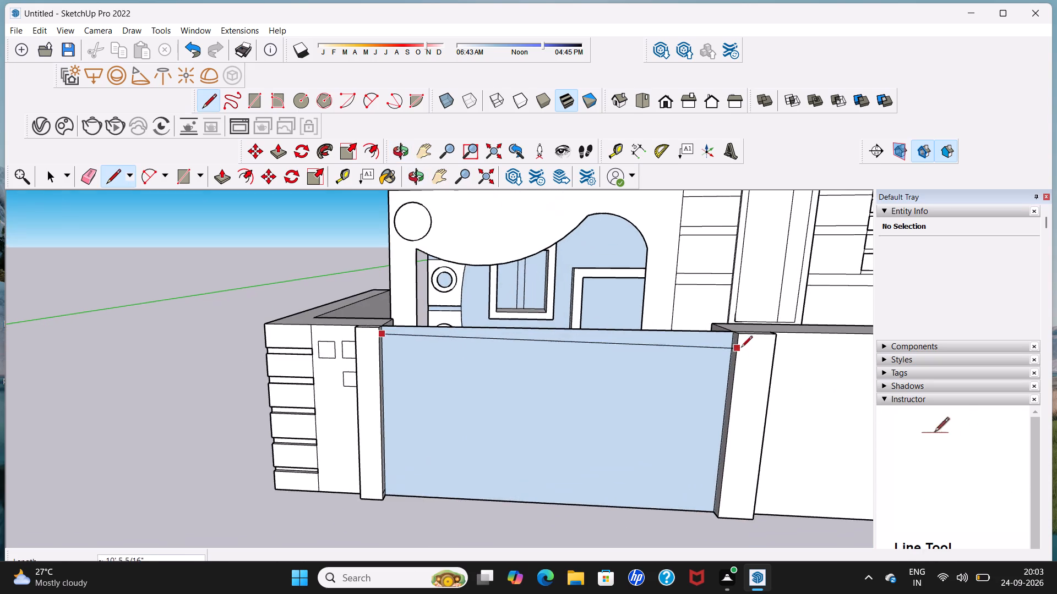
{"action": "scroll", "coordinate": [731, 348], "scroll_direction": "up", "scroll_amount": 3}
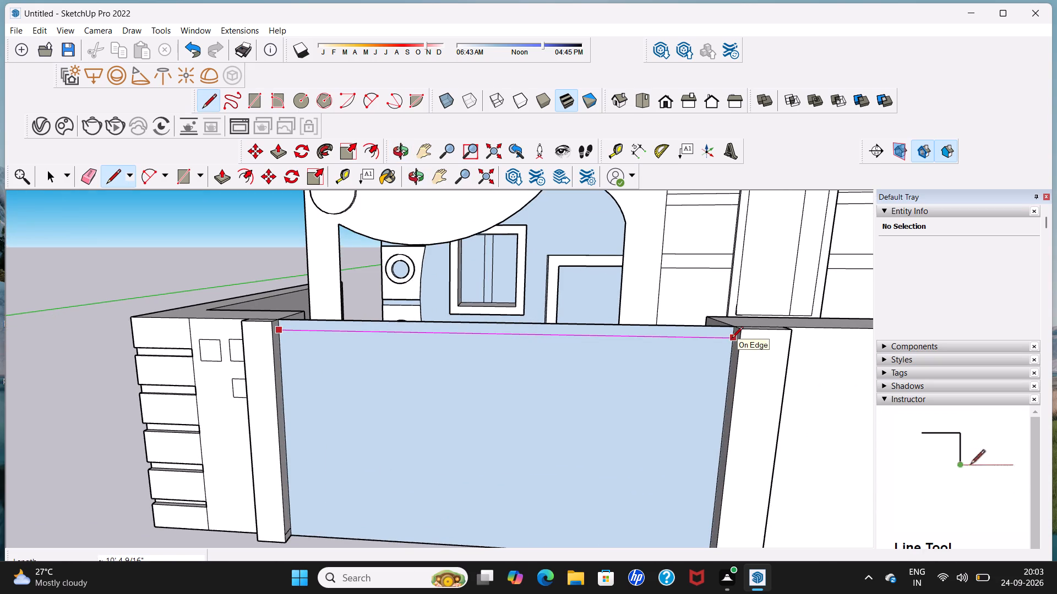
{"action": "left_click", "coordinate": [732, 339]}
Draw two closely spaced full-width horizontal lines across the entrance panel, a wider band below the first line.
{"action": "scroll", "coordinate": [375, 401], "scroll_direction": "up", "scroll_amount": 2}
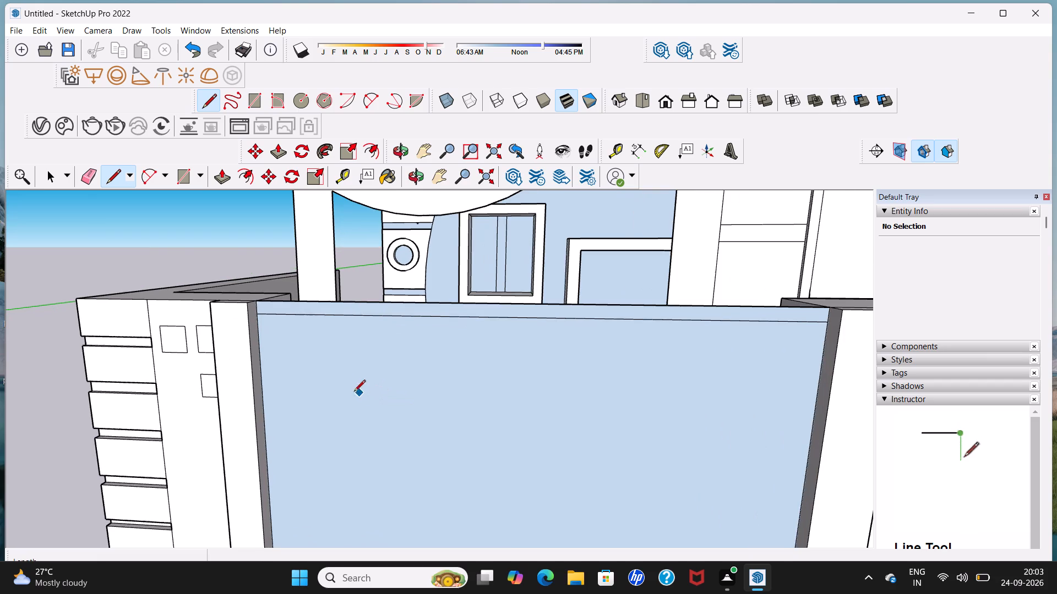
{"action": "left_click", "coordinate": [262, 345]}
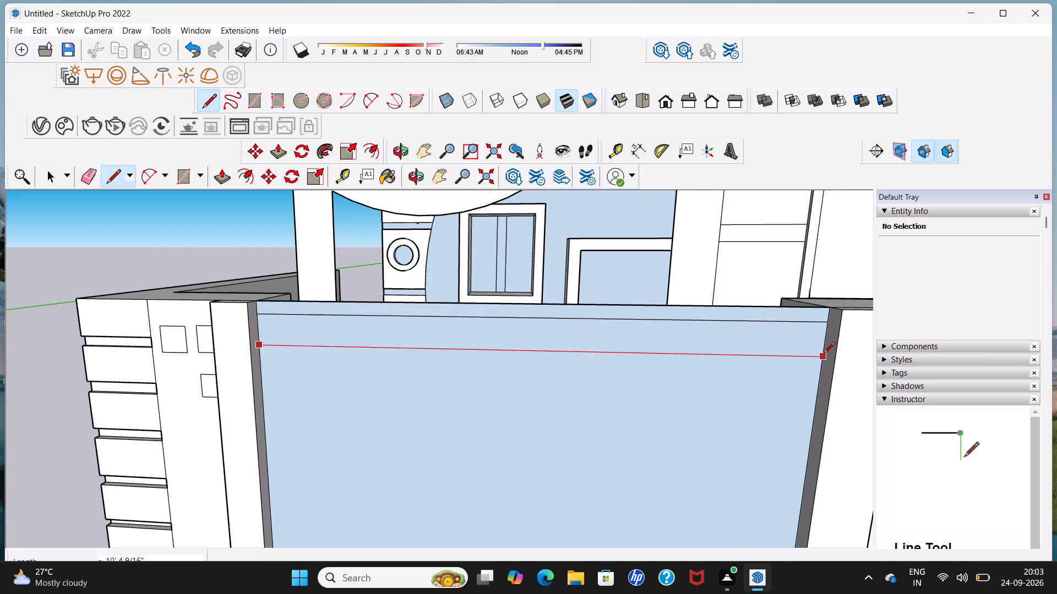
{"action": "left_click", "coordinate": [824, 354]}
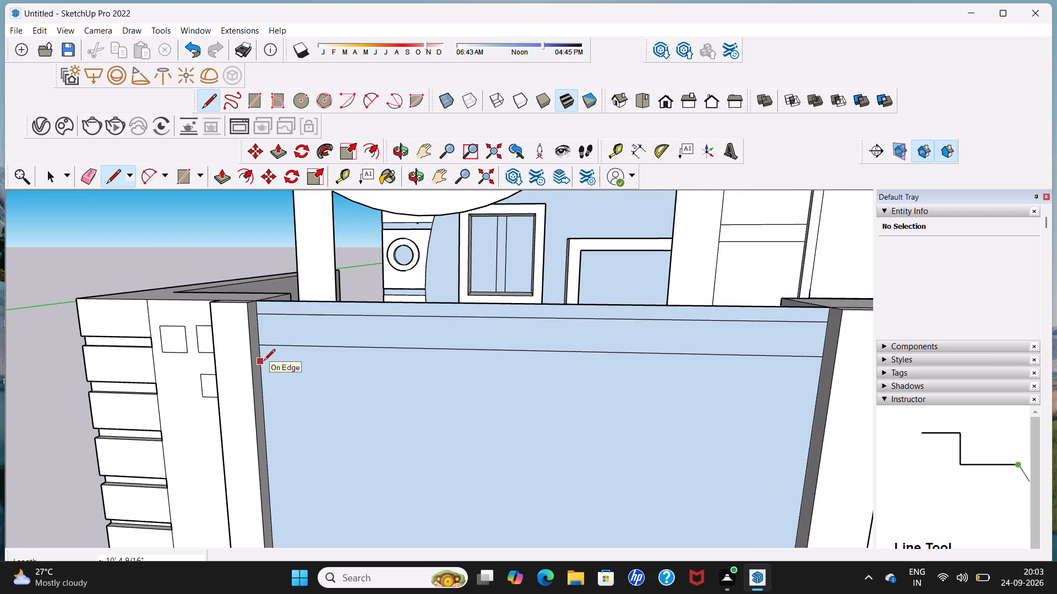
{"action": "left_click", "coordinate": [264, 361]}
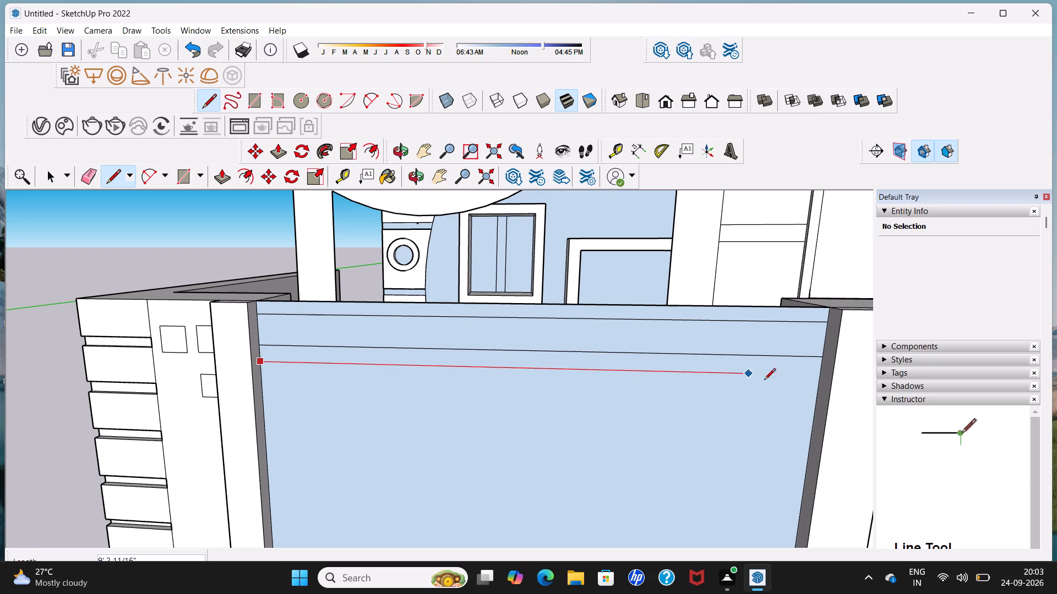
{"action": "left_click", "coordinate": [821, 381]}
Draw a fourth horizontal line about 10' 4 9/16" long across the entrance panel, a wider band below the closely spaced pair.
{"action": "scroll", "coordinate": [849, 285], "scroll_direction": "down", "scroll_amount": 5}
{"action": "middle_click_drag", "start_coordinate": [714, 328], "coordinate": [608, 324]}
{"action": "scroll", "coordinate": [423, 355], "scroll_direction": "up", "scroll_amount": 4}
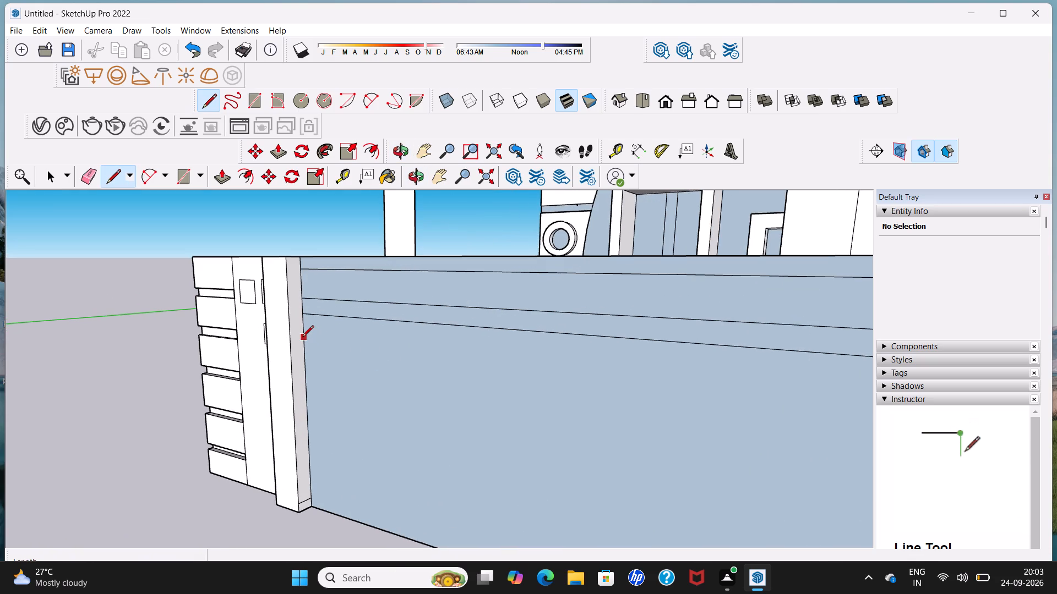
{"action": "left_click", "coordinate": [301, 342]}
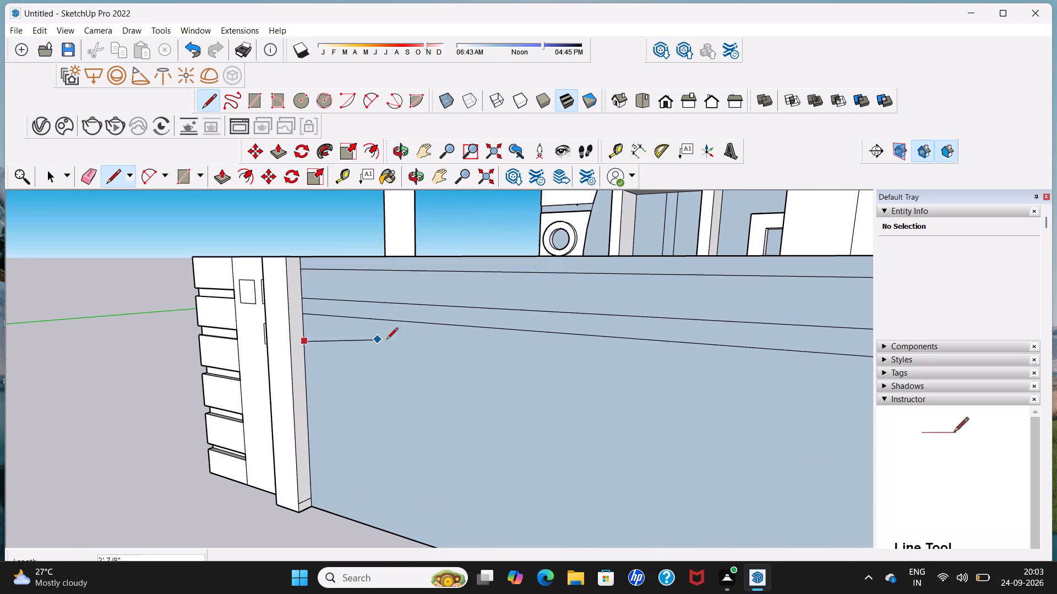
{"action": "scroll", "coordinate": [469, 354], "scroll_direction": "down", "scroll_amount": 4}
{"action": "middle_click_drag", "start_coordinate": [626, 365], "coordinate": [671, 376]}
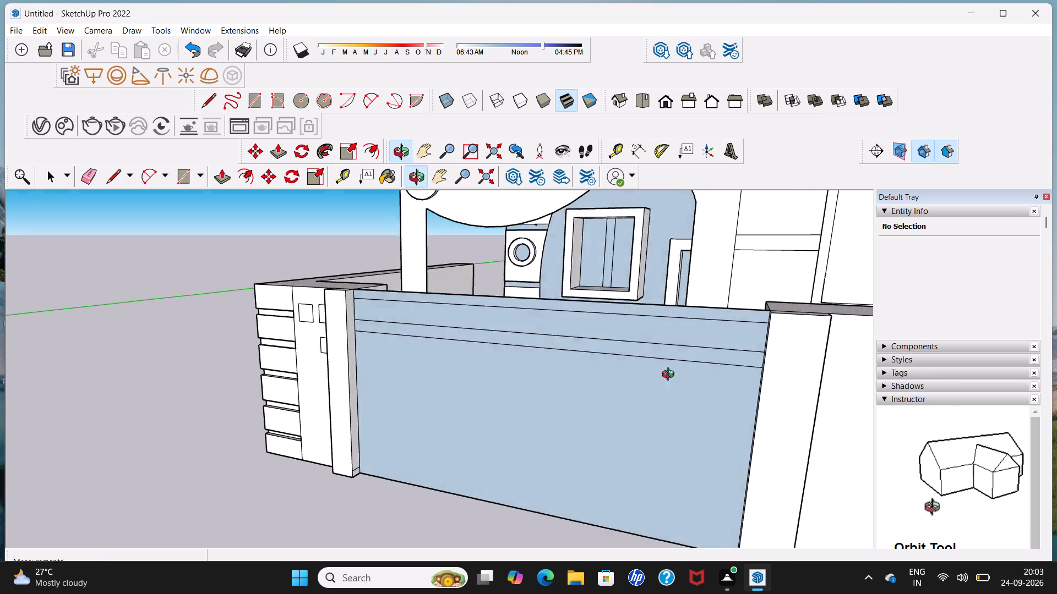
{"action": "middle_click_drag", "start_coordinate": [671, 376], "coordinate": [710, 378]}
{"action": "scroll", "coordinate": [755, 379], "scroll_direction": "up", "scroll_amount": 4}
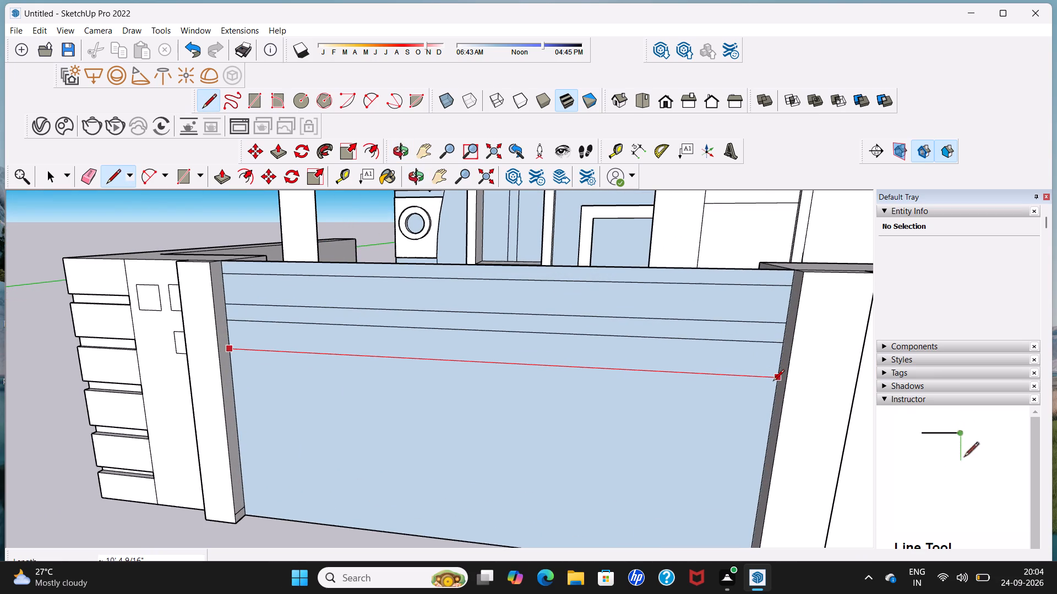
{"action": "left_click", "coordinate": [773, 382]}
Draw a fifth horizontal line about 10' 4 9/16" long across the entrance panel, close beneath the fourth to form a narrow band.
{"action": "scroll", "coordinate": [773, 382], "scroll_direction": "down", "scroll_amount": 4}
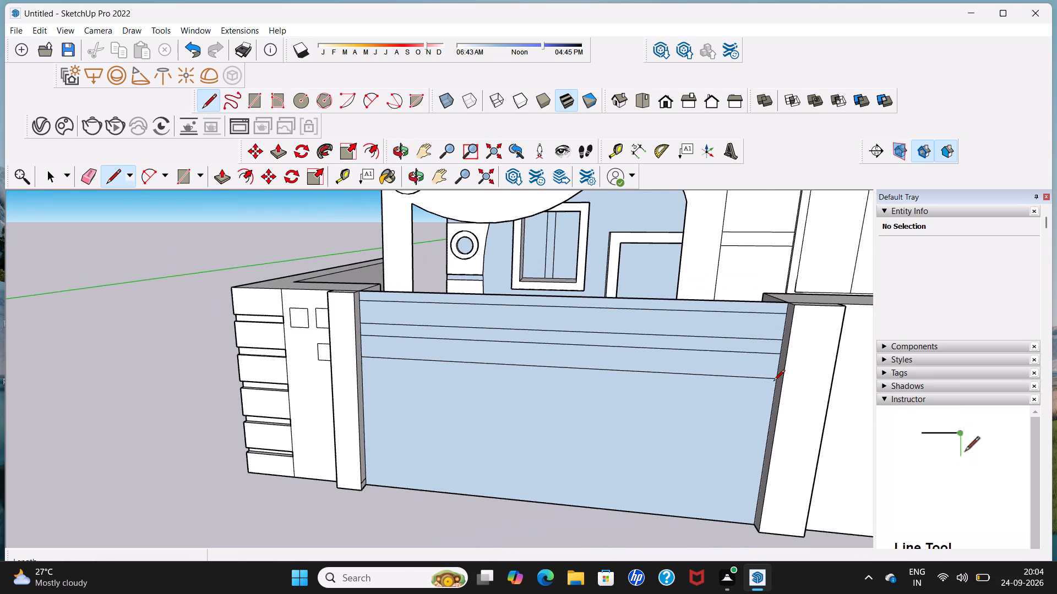
{"action": "middle_click_drag", "start_coordinate": [773, 382], "coordinate": [607, 305], "text": "shift"}
{"action": "middle_click_drag", "start_coordinate": [582, 323], "coordinate": [612, 318]}
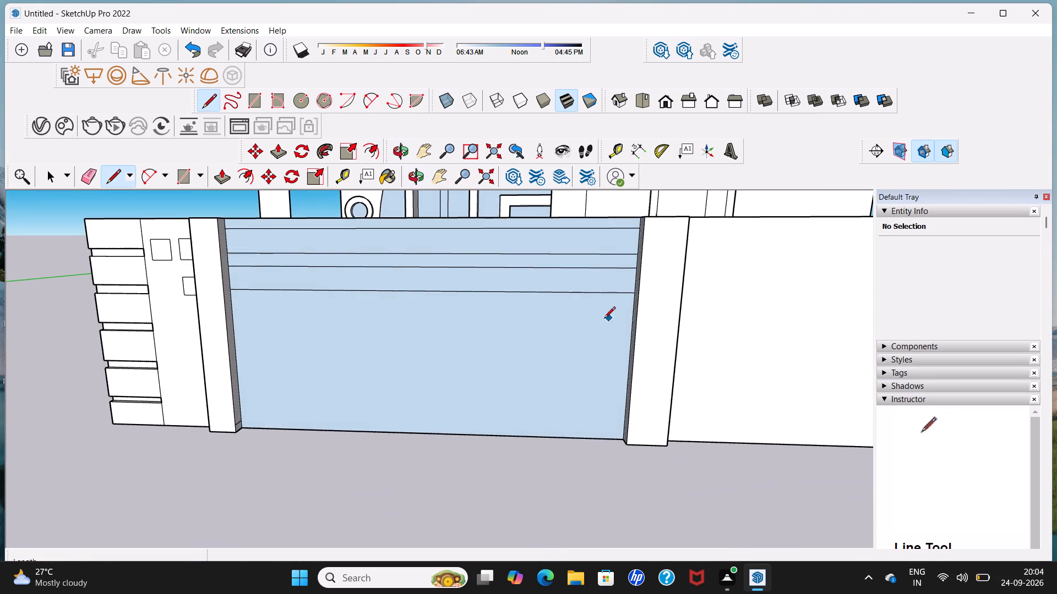
{"action": "scroll", "coordinate": [321, 327], "scroll_direction": "up", "scroll_amount": 4}
{"action": "middle_click_drag", "start_coordinate": [214, 315], "coordinate": [209, 311]}
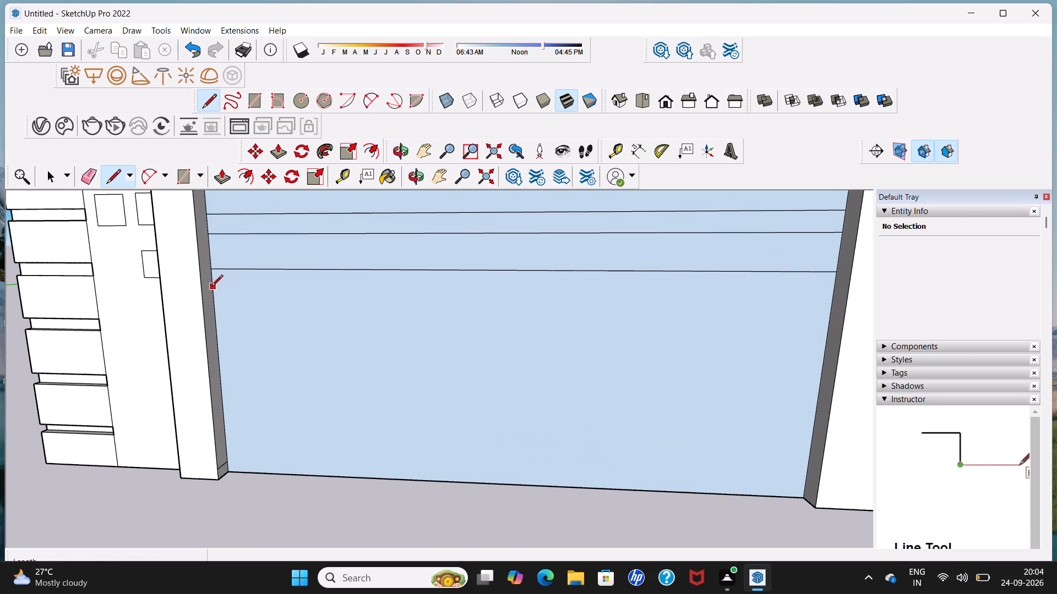
{"action": "left_click", "coordinate": [211, 288]}
{"action": "scroll", "coordinate": [342, 293], "scroll_direction": "down", "scroll_amount": 5}
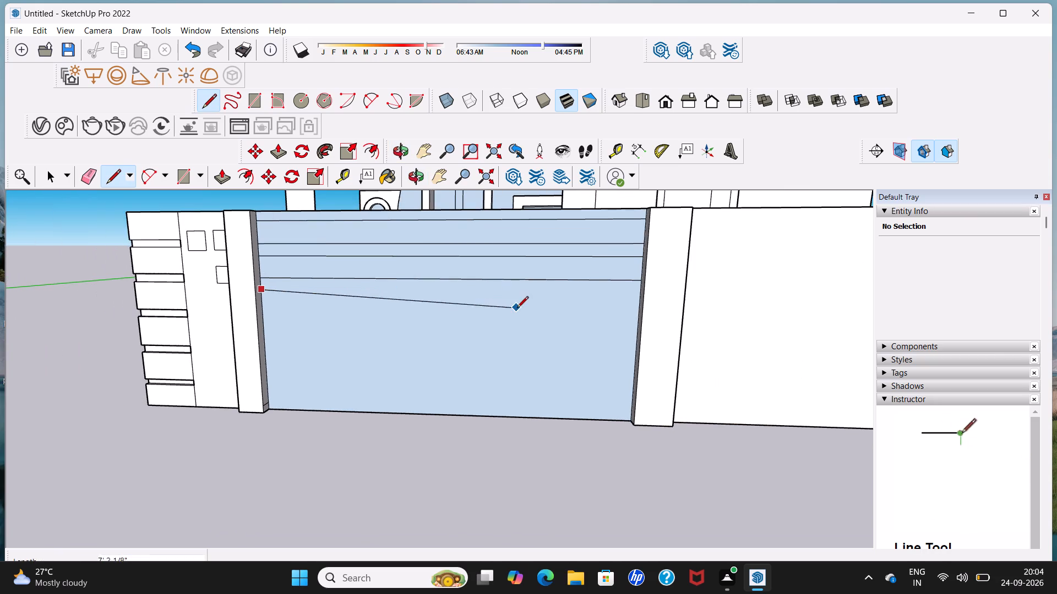
{"action": "middle_click_drag", "start_coordinate": [529, 307], "coordinate": [605, 296]}
{"action": "scroll", "coordinate": [683, 268], "scroll_direction": "up", "scroll_amount": 1}
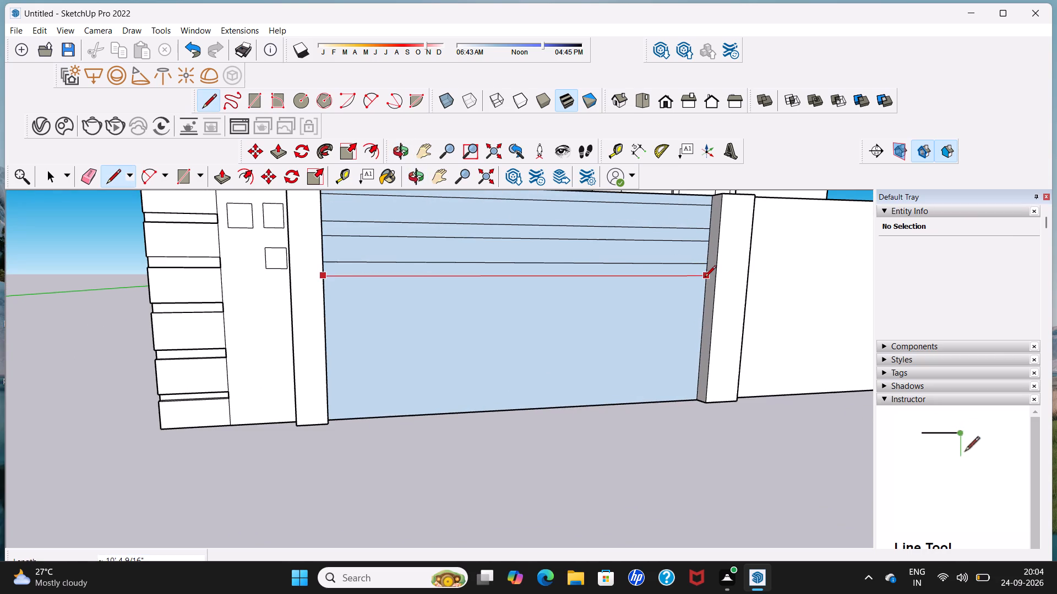
{"action": "left_click", "coordinate": [705, 278]}
Draw another closely spaced pair of horizontal lines across the entrance panel, each spanning strip to strip, a wider band below the fifth line.
{"action": "middle_click_drag", "start_coordinate": [705, 278], "coordinate": [634, 290]}
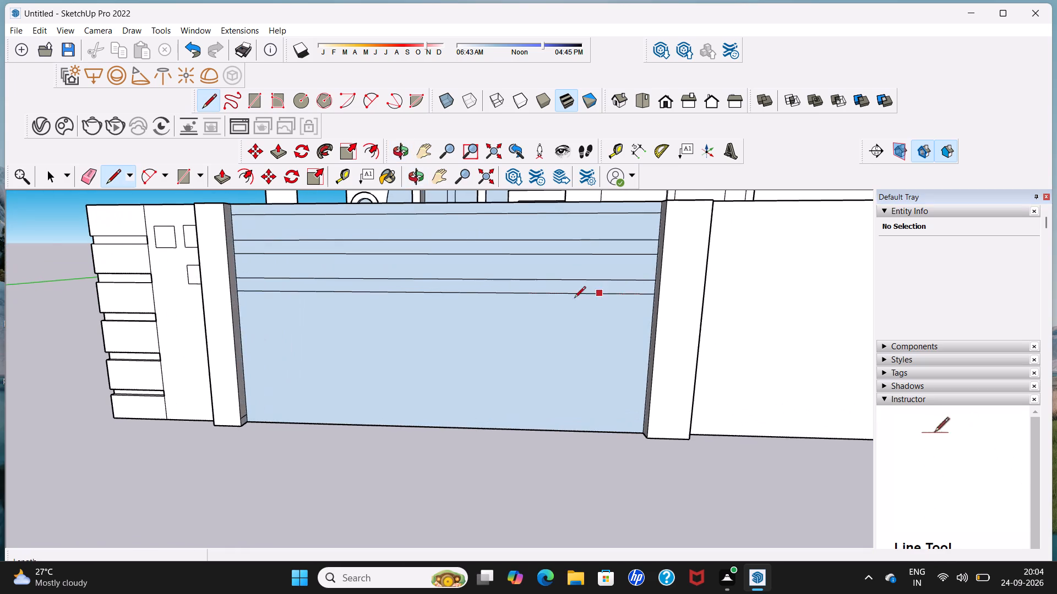
{"action": "scroll", "coordinate": [446, 307], "scroll_direction": "up", "scroll_amount": 4}
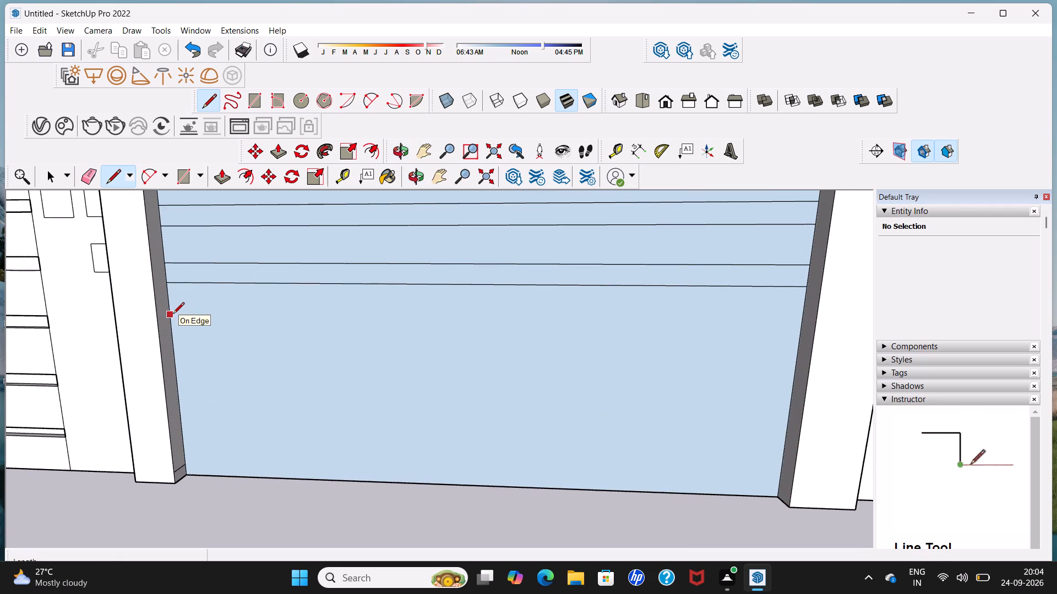
{"action": "left_click", "coordinate": [173, 315]}
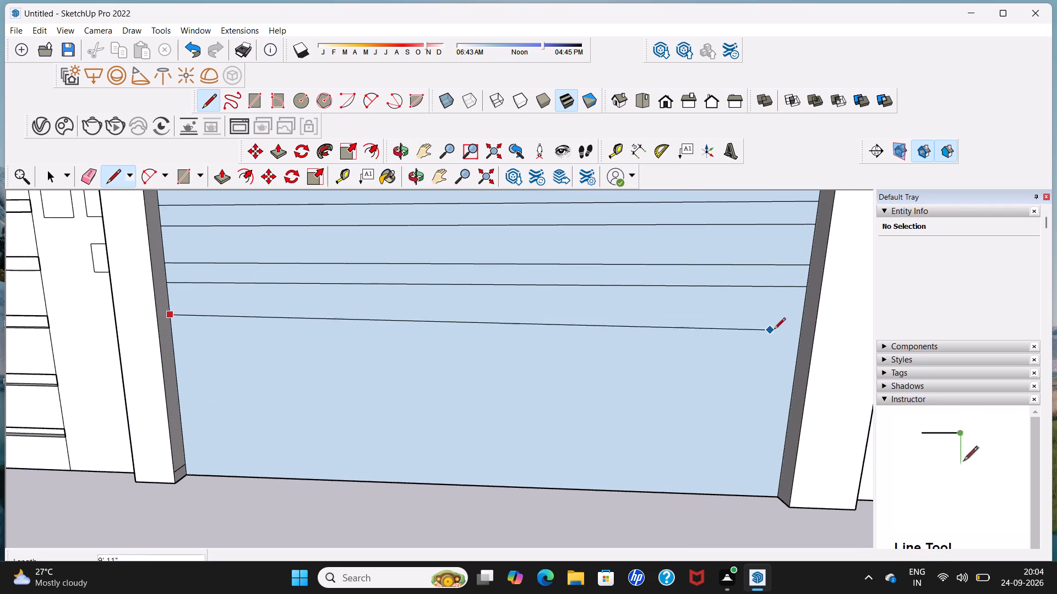
{"action": "left_click", "coordinate": [803, 324]}
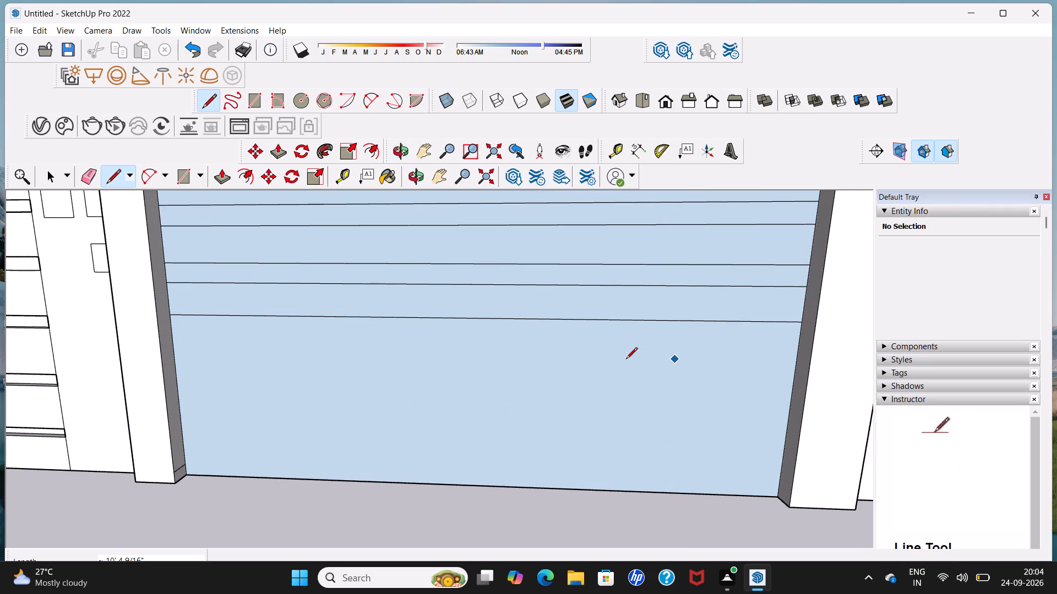
{"action": "left_click", "coordinate": [170, 334]}
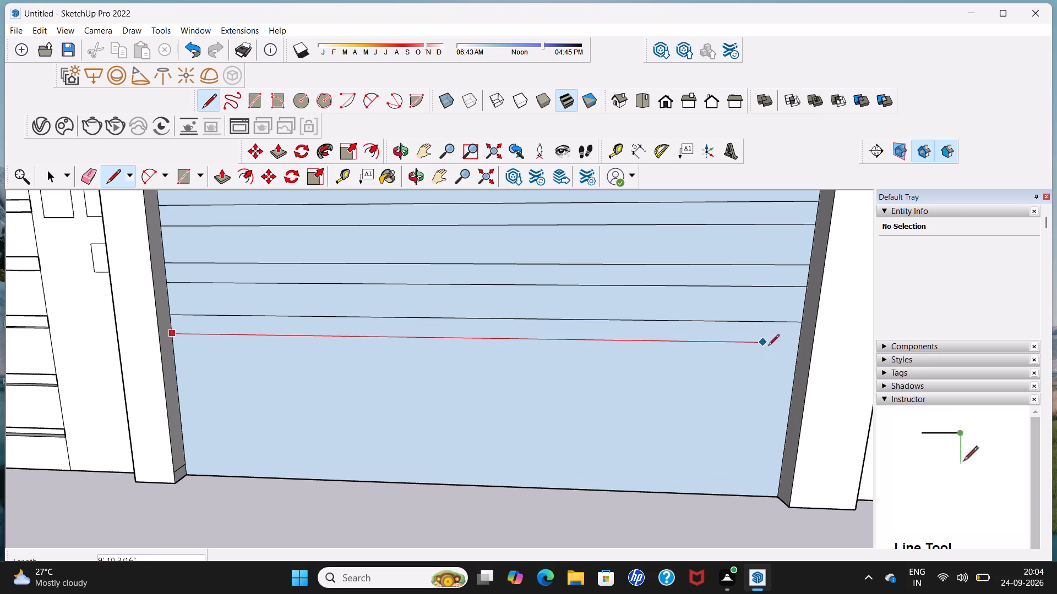
{"action": "left_click", "coordinate": [801, 339]}
Draw an eighth horizontal line across the entrance panel from strip to strip, a wider band below the last closely spaced pair.
{"action": "scroll", "coordinate": [801, 339], "scroll_direction": "down", "scroll_amount": 5}
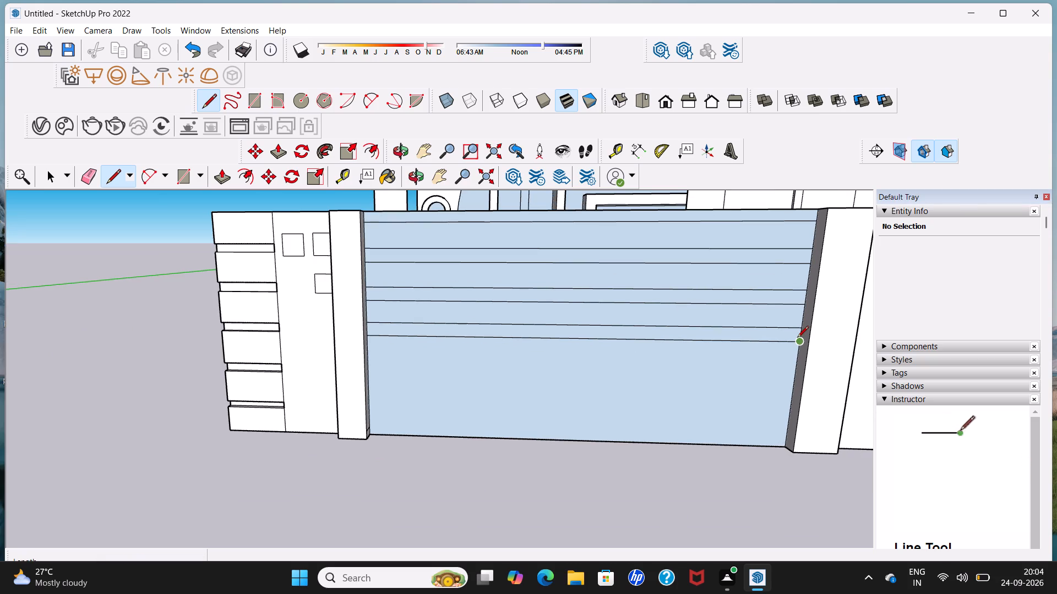
{"action": "scroll", "coordinate": [384, 367], "scroll_direction": "up", "scroll_amount": 2}
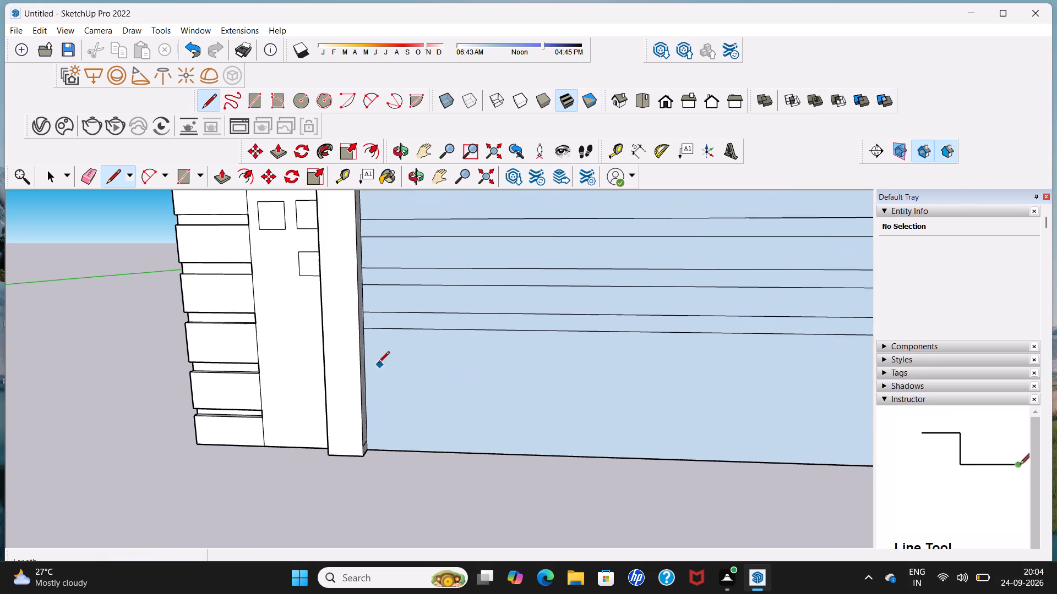
{"action": "scroll", "coordinate": [378, 364], "scroll_direction": "up", "scroll_amount": 1}
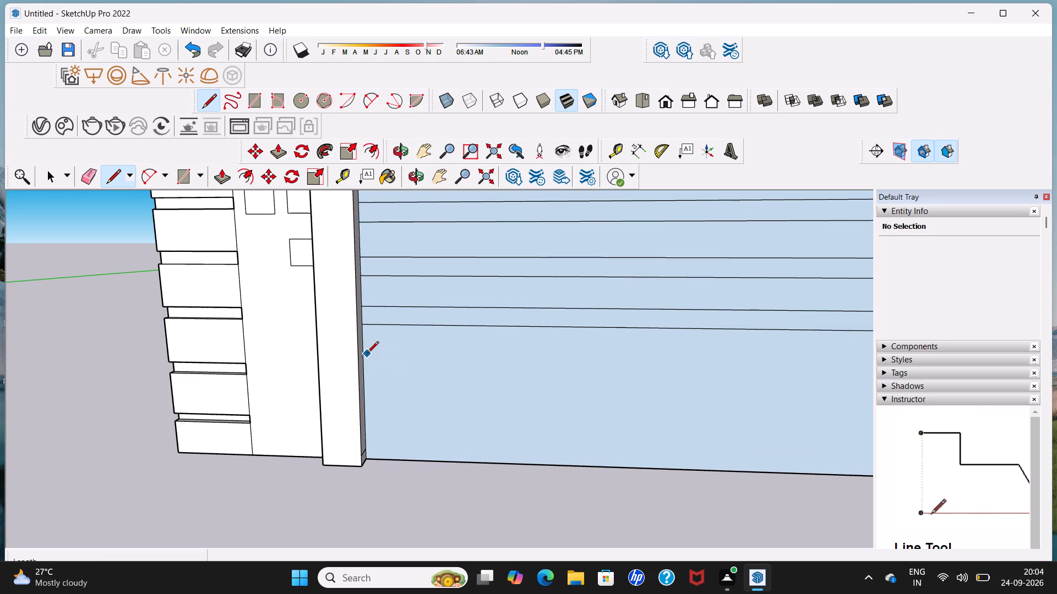
{"action": "scroll", "coordinate": [366, 355], "scroll_direction": "up", "scroll_amount": 4}
{"action": "left_click", "coordinate": [366, 355]}
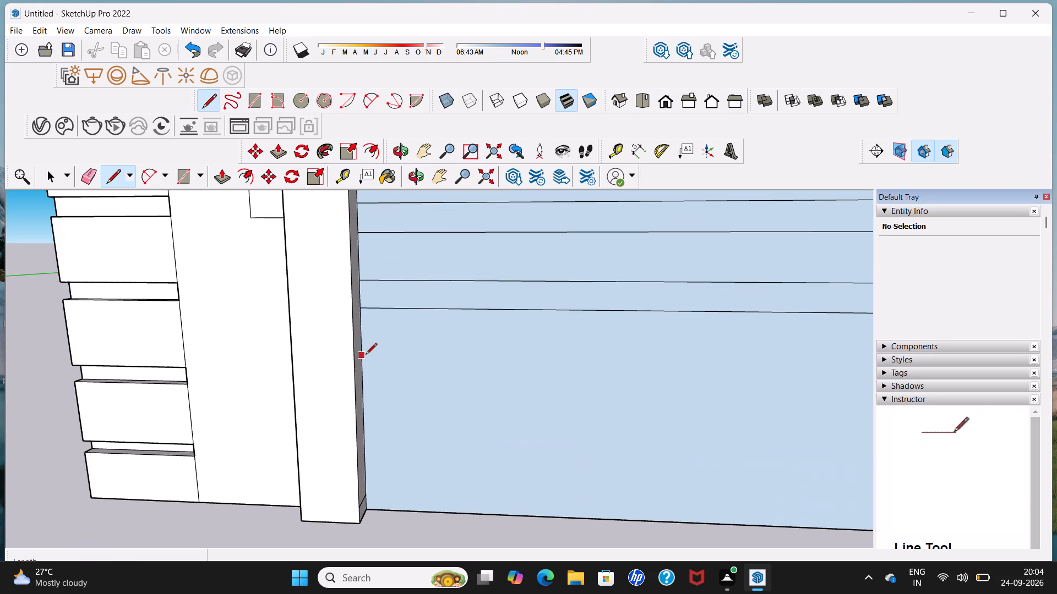
{"action": "scroll", "coordinate": [593, 356], "scroll_direction": "down", "scroll_amount": 11}
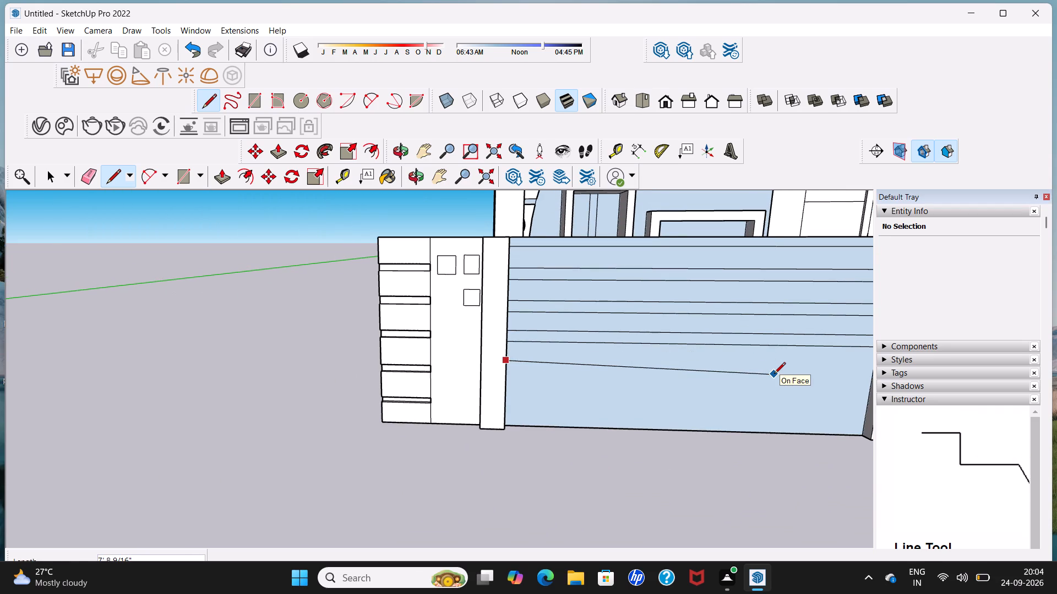
{"action": "middle_click_drag", "start_coordinate": [774, 375], "coordinate": [429, 371], "text": "shift"}
{"action": "middle_click_drag", "start_coordinate": [448, 371], "coordinate": [549, 361]}
{"action": "scroll", "coordinate": [569, 355], "scroll_direction": "up", "scroll_amount": 3}
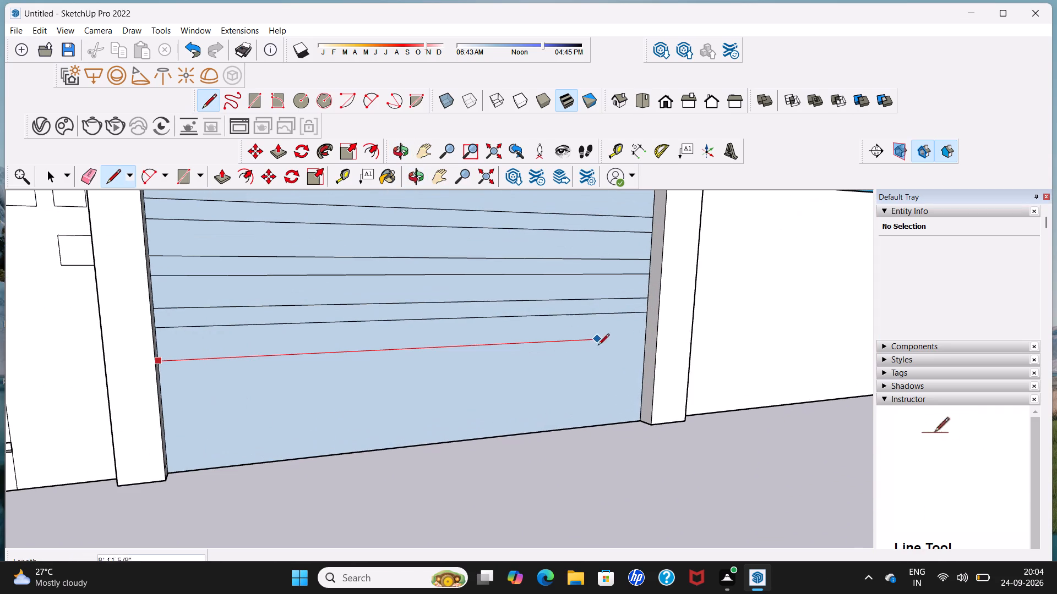
{"action": "left_click", "coordinate": [645, 339]}
{"action": "scroll", "coordinate": [645, 339], "scroll_direction": "down", "scroll_amount": 4}
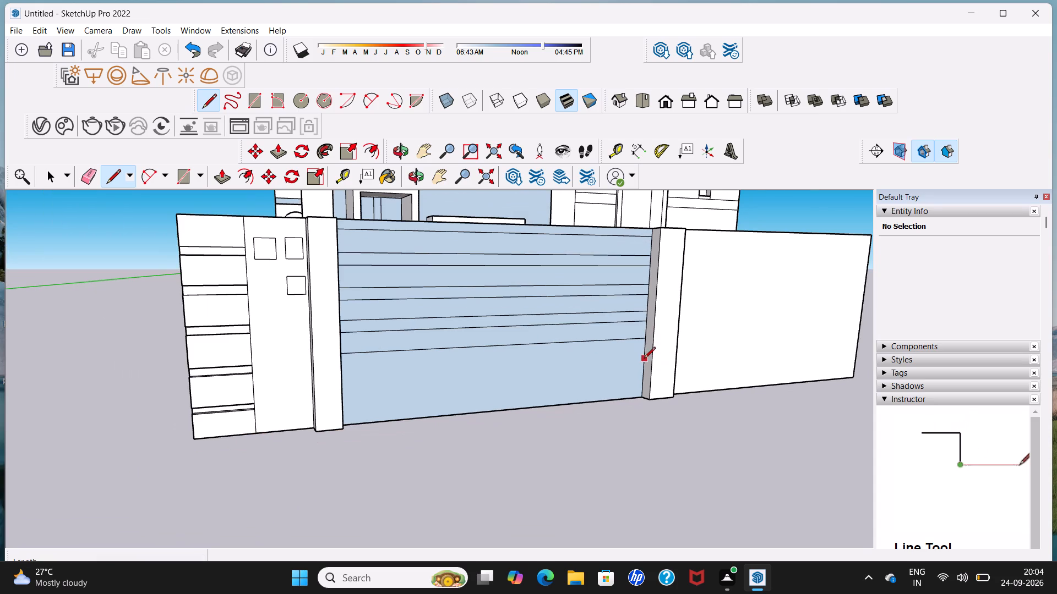
Draw a vertical line about 5' 7 13/16" long across the banded entrance panel near its middle, from top edge to bottom edge.
{"action": "middle_click_drag", "start_coordinate": [633, 366], "coordinate": [520, 382]}
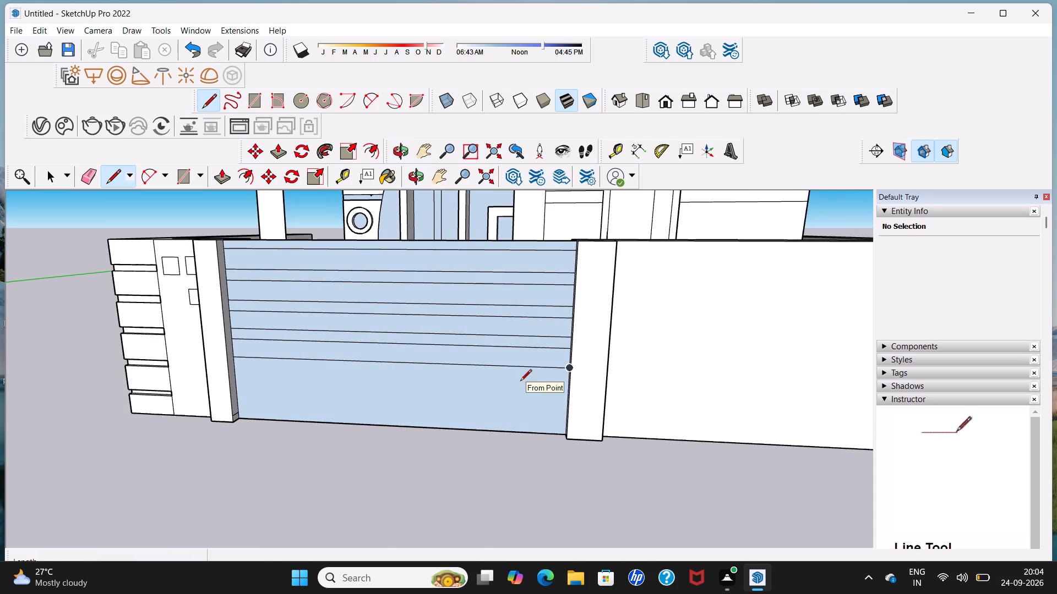
{"action": "key", "text": "space"}
{"action": "middle_click_drag", "start_coordinate": [520, 382], "coordinate": [522, 352]}
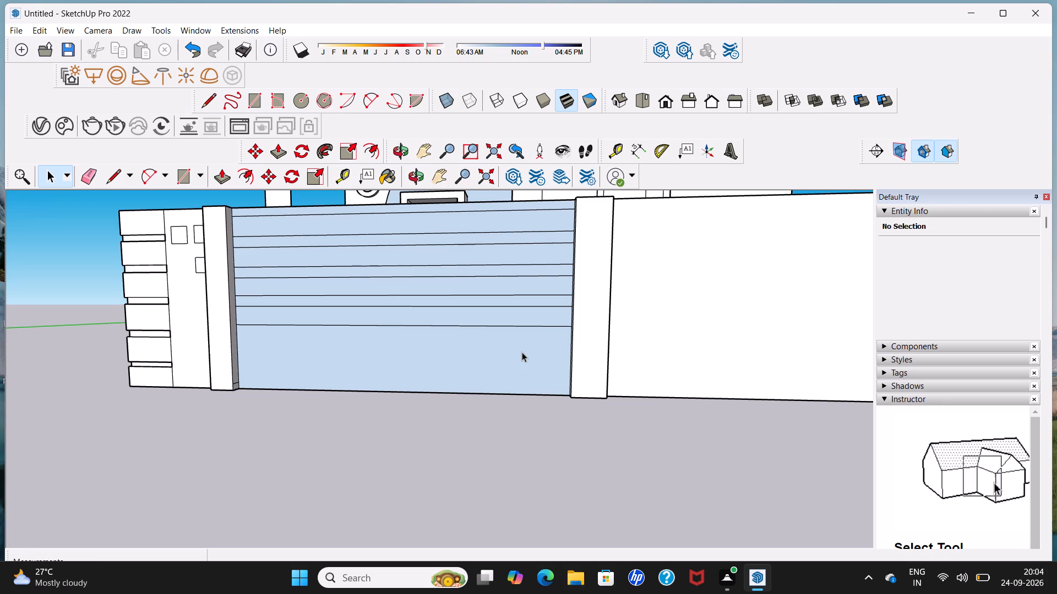
{"action": "middle_click_drag", "start_coordinate": [522, 352], "coordinate": [525, 366], "text": "shift"}
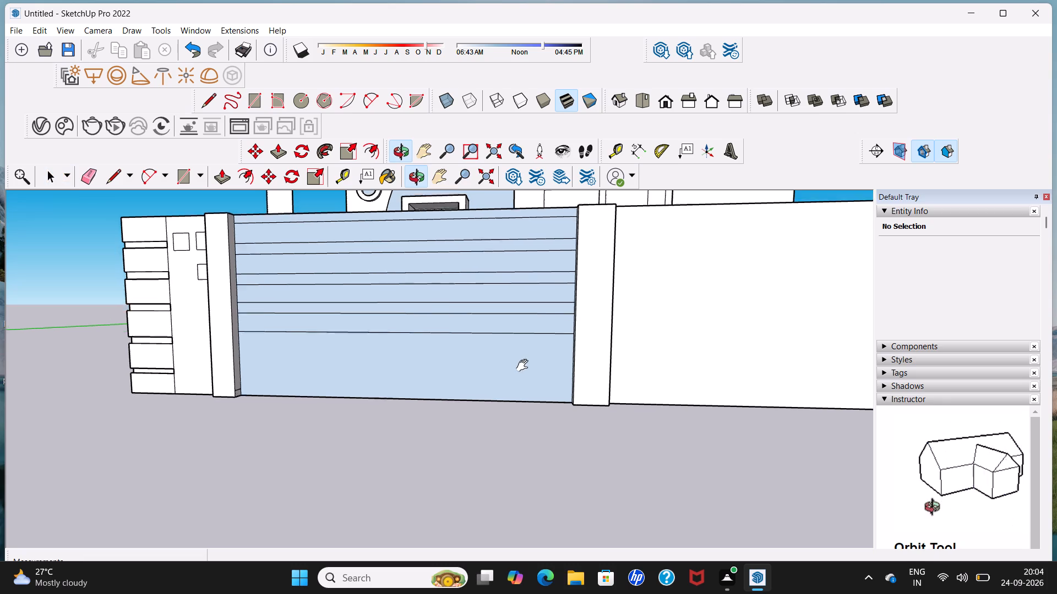
{"action": "middle_click_drag", "start_coordinate": [525, 366], "coordinate": [528, 383], "text": "shift"}
{"action": "middle_click_drag", "start_coordinate": [527, 380], "coordinate": [553, 370]}
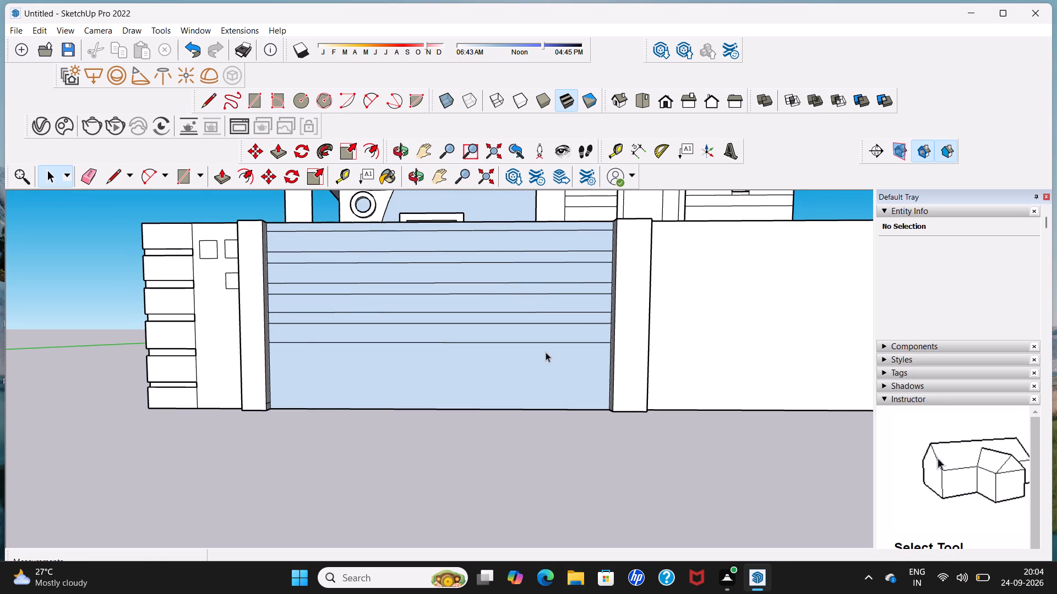
{"action": "left_click", "coordinate": [214, 100]}
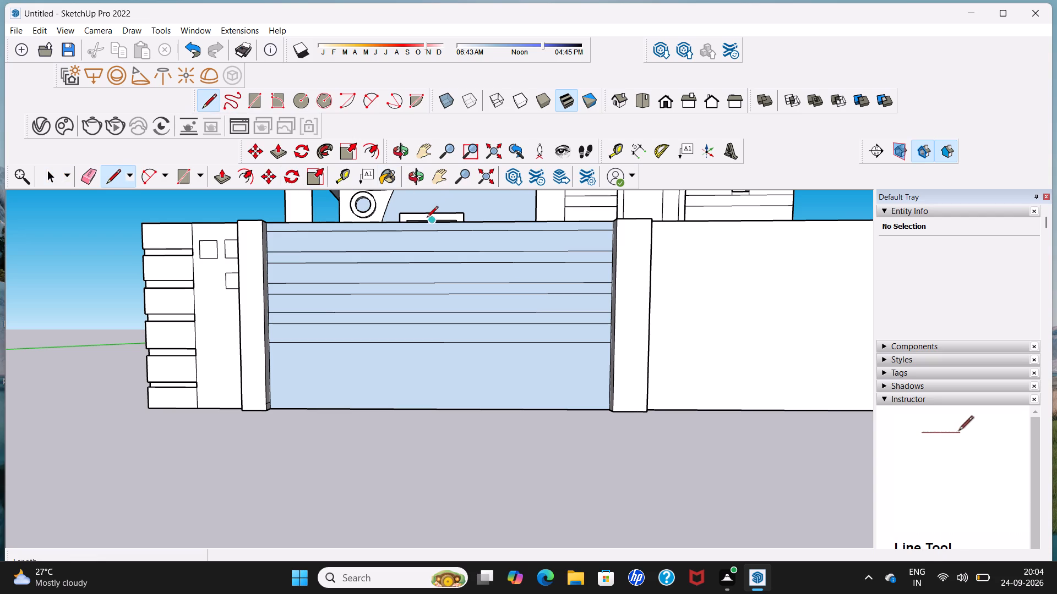
{"action": "left_click", "coordinate": [424, 222]}
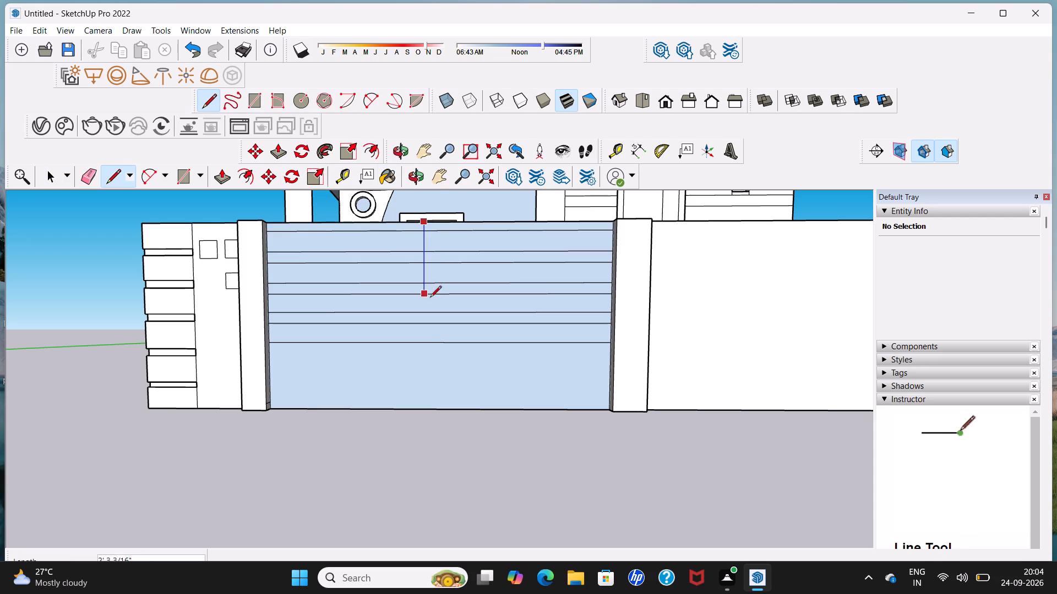
{"action": "left_click", "coordinate": [423, 408]}
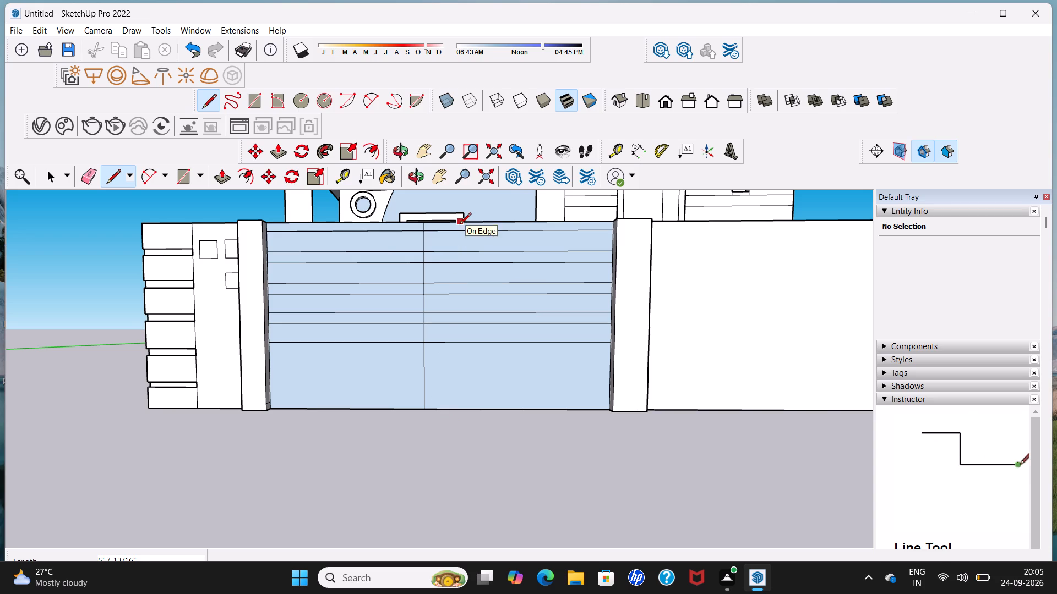
Draw a second full-height vertical line on the entrance panel, a short distance from the first on the side away from the grooved panel.
{"action": "left_click", "coordinate": [460, 225]}
{"action": "left_click", "coordinate": [455, 405]}
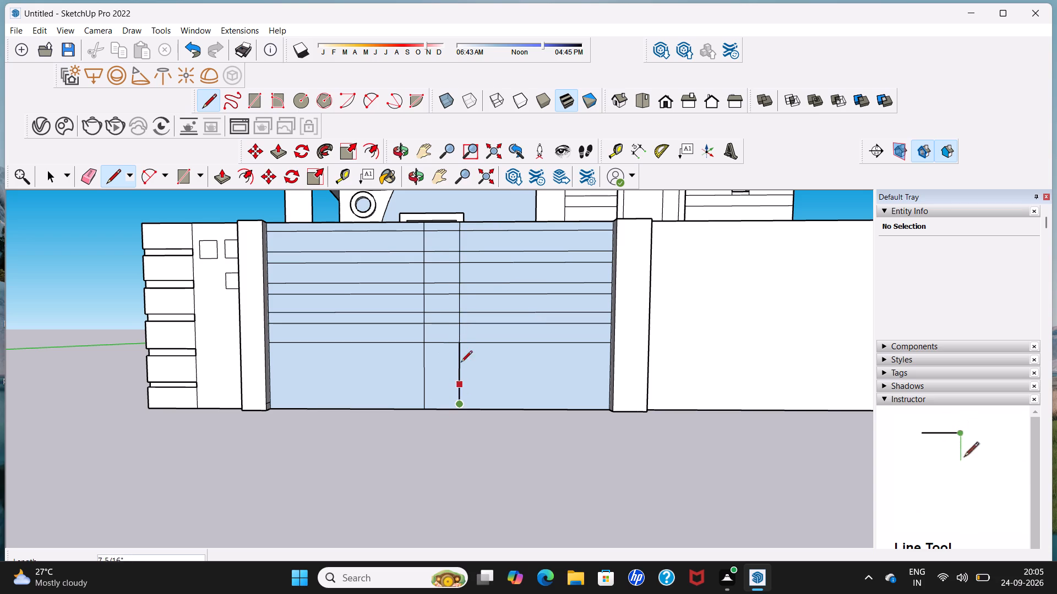
{"action": "scroll", "coordinate": [453, 395], "scroll_direction": "up", "scroll_amount": 5}
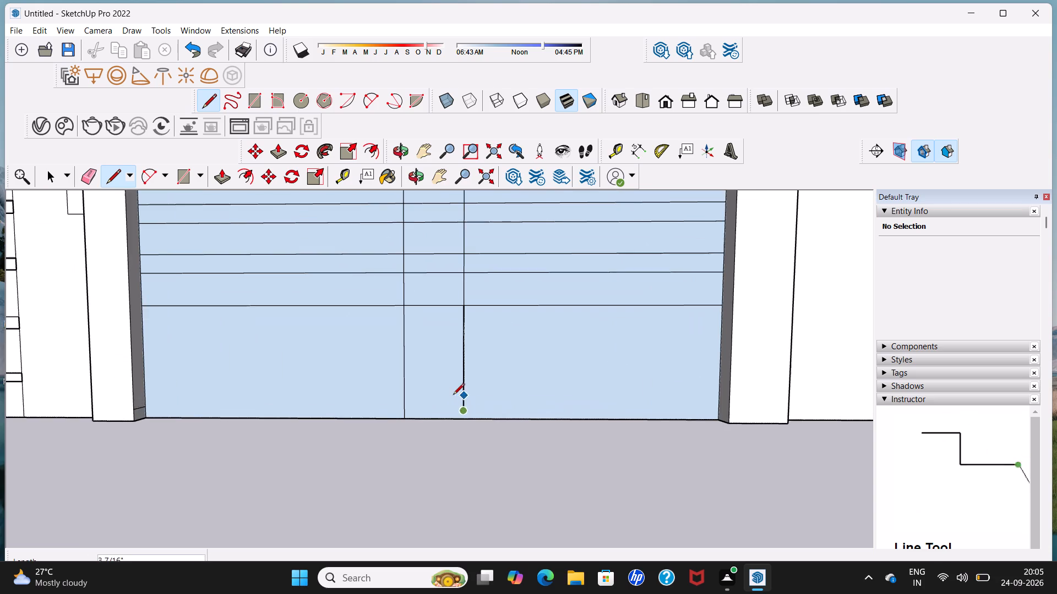
{"action": "left_click", "coordinate": [469, 417]}
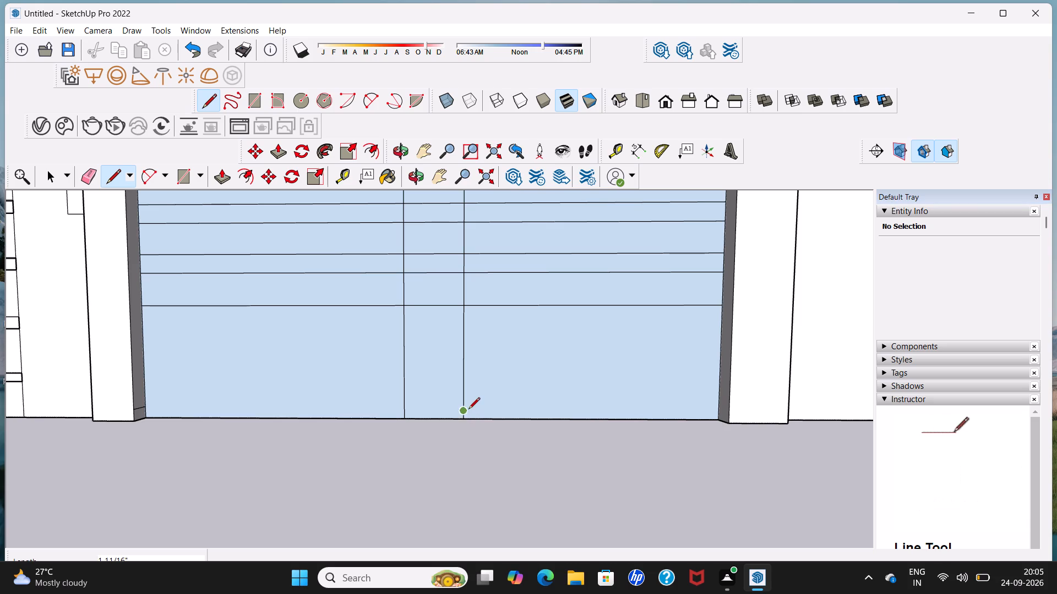
Draw a third vertical line between the two on the entrance panel, from its top edge down to its bottom edge.
{"action": "scroll", "coordinate": [467, 396], "scroll_direction": "down", "scroll_amount": 9}
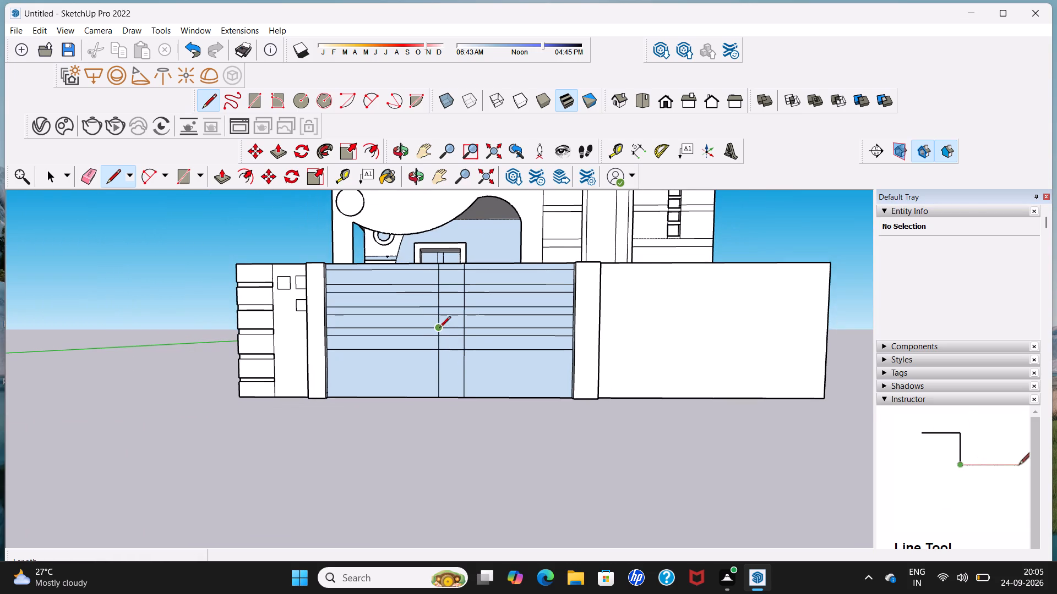
{"action": "scroll", "coordinate": [439, 326], "scroll_direction": "up", "scroll_amount": 2}
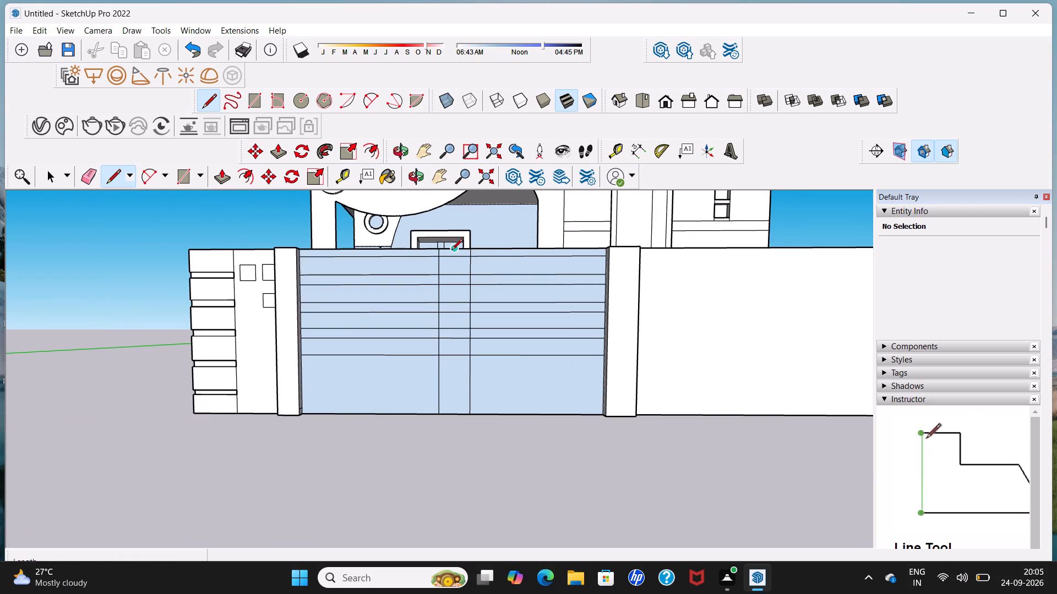
{"action": "scroll", "coordinate": [451, 252], "scroll_direction": "up", "scroll_amount": 3}
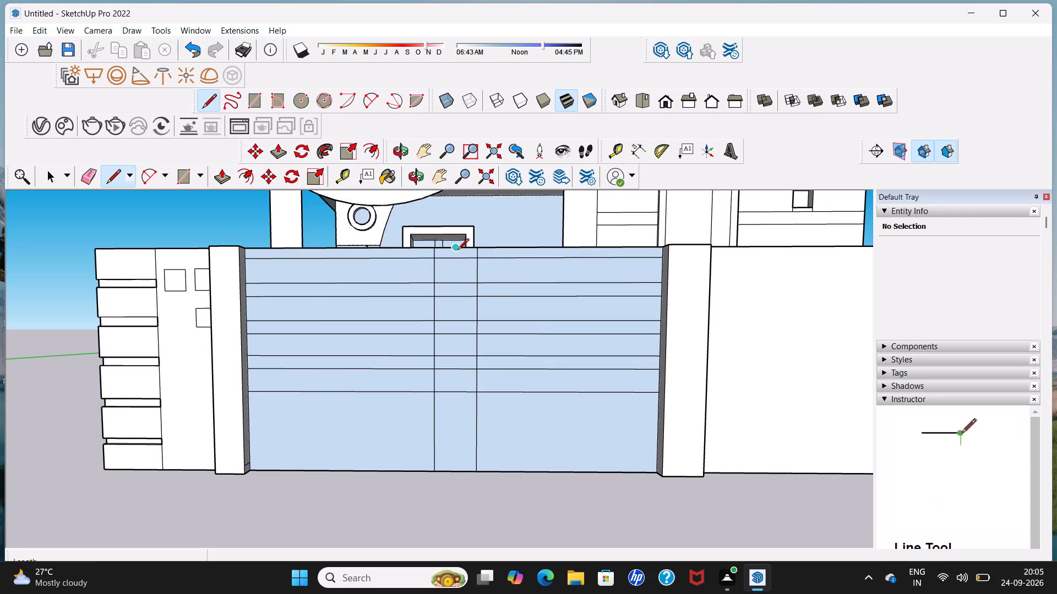
{"action": "scroll", "coordinate": [453, 252], "scroll_direction": "up", "scroll_amount": 5}
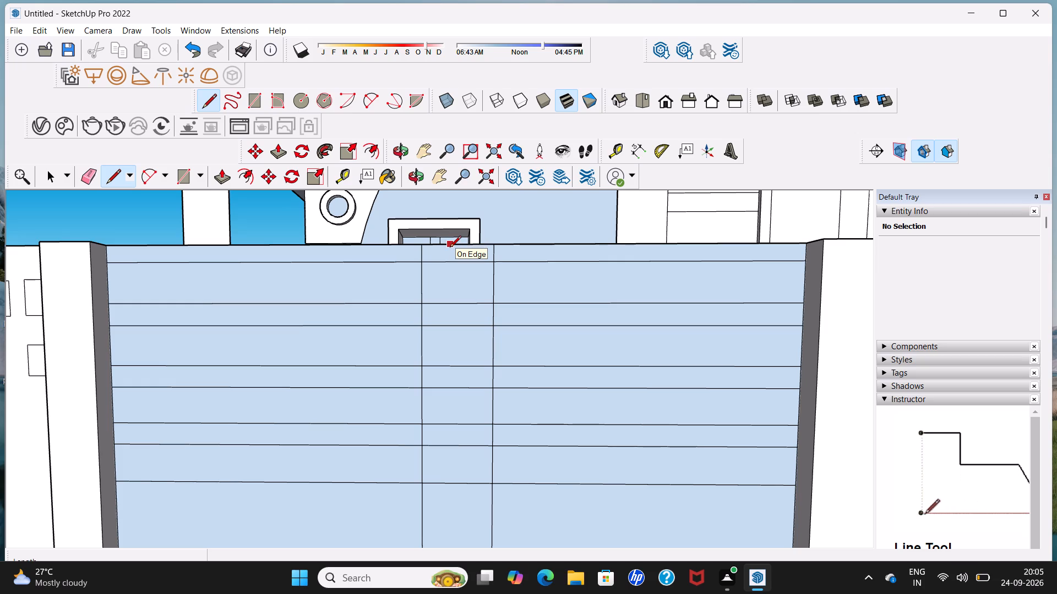
{"action": "left_click", "coordinate": [450, 248]}
{"action": "scroll", "coordinate": [454, 280], "scroll_direction": "down", "scroll_amount": 2}
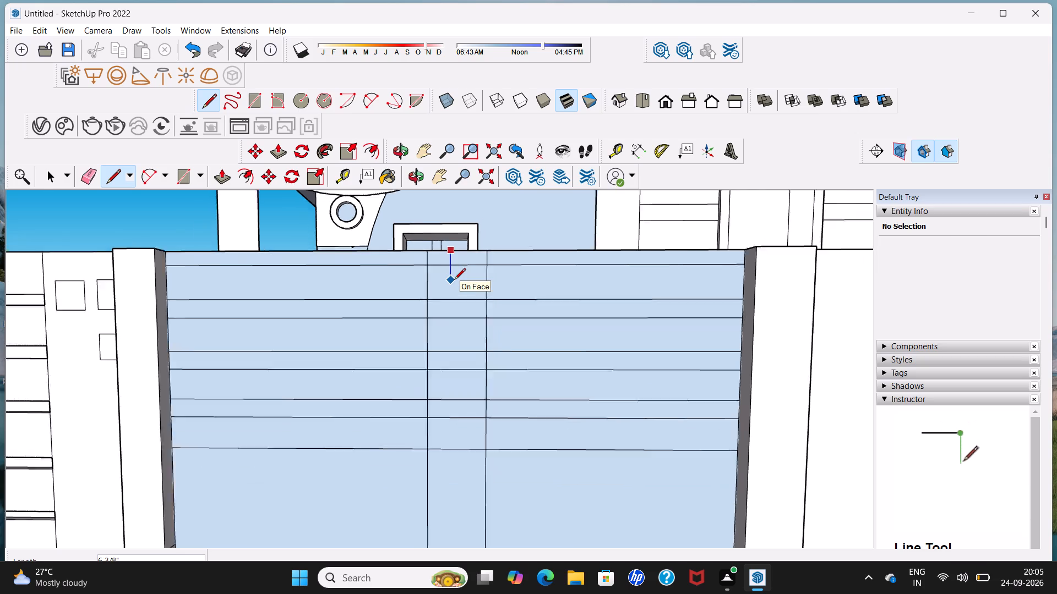
{"action": "scroll", "coordinate": [454, 280], "scroll_direction": "down", "scroll_amount": 4}
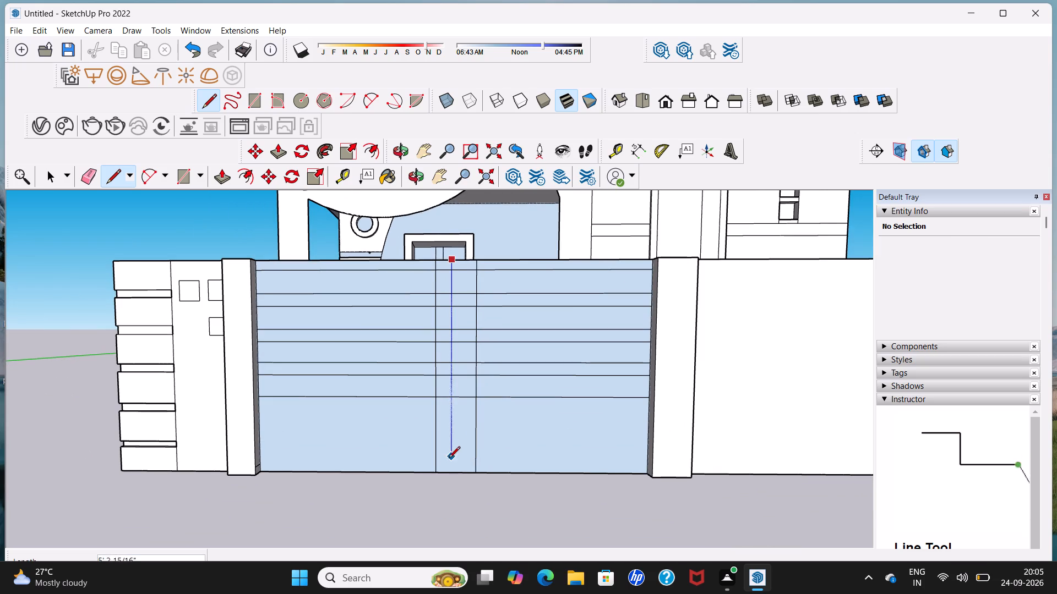
{"action": "left_click", "coordinate": [449, 468]}
Draw a fourth vertical line about 5' 7 13/16" long close beside the third, forming a narrow central strip on the entrance panel.
{"action": "scroll", "coordinate": [452, 269], "scroll_direction": "up", "scroll_amount": 3}
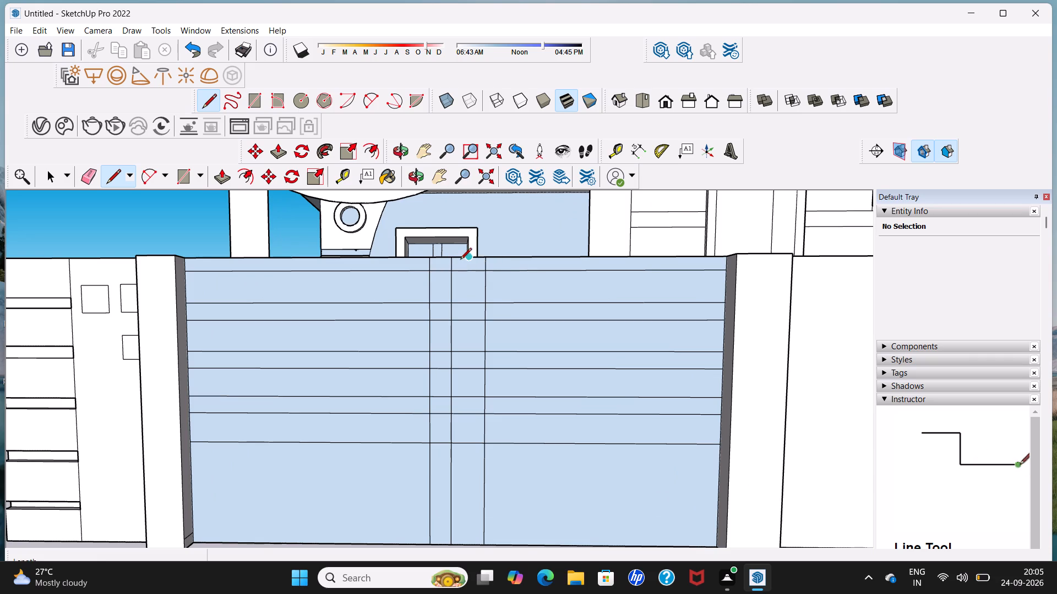
{"action": "left_click", "coordinate": [460, 261]}
{"action": "scroll", "coordinate": [460, 320], "scroll_direction": "down", "scroll_amount": 7}
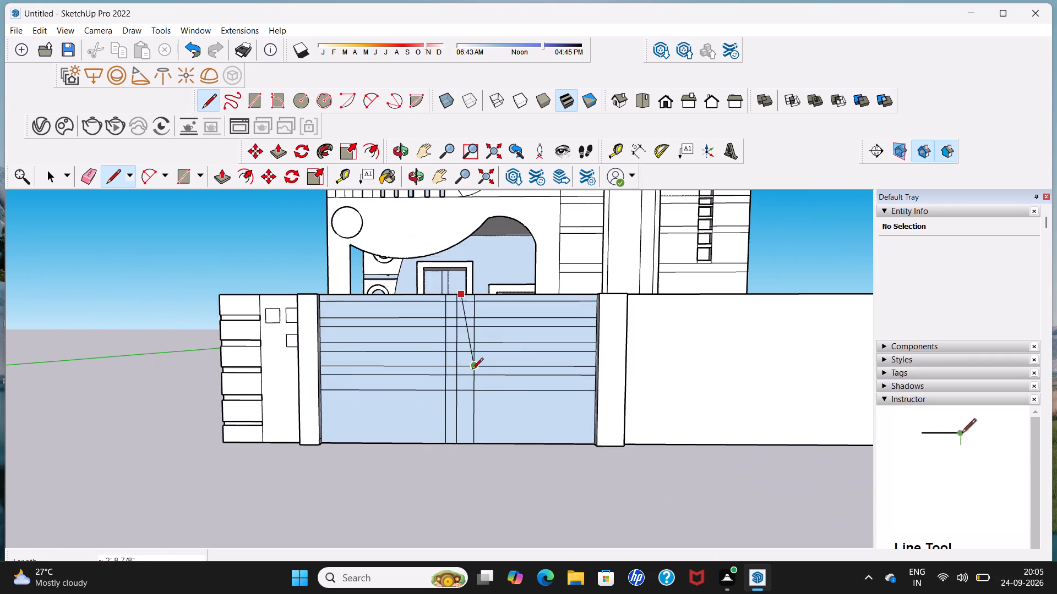
{"action": "scroll", "coordinate": [460, 413], "scroll_direction": "up", "scroll_amount": 4}
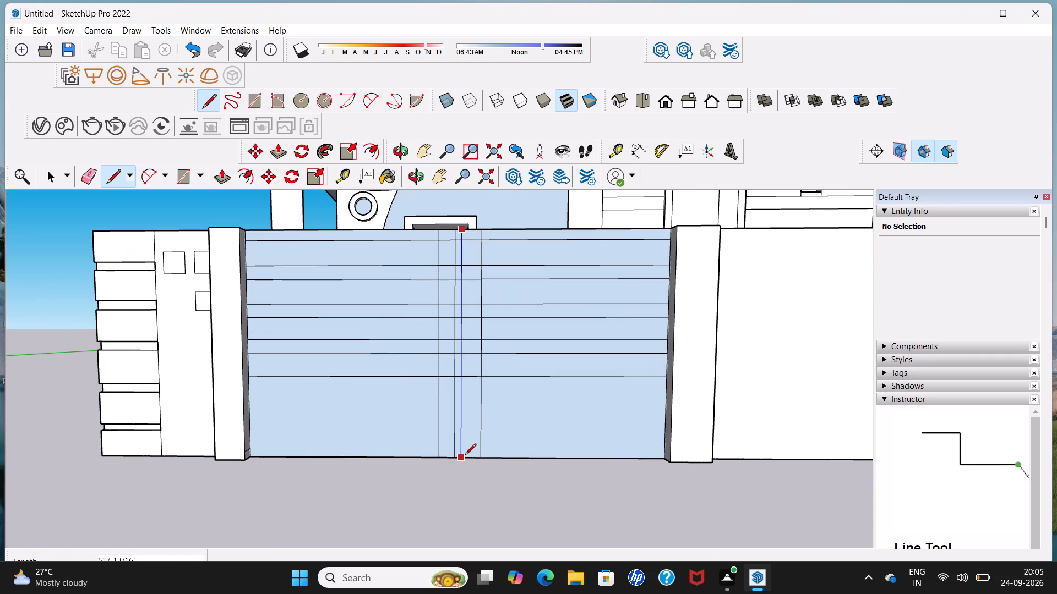
{"action": "left_click", "coordinate": [466, 456]}
{"action": "key", "text": "space"}
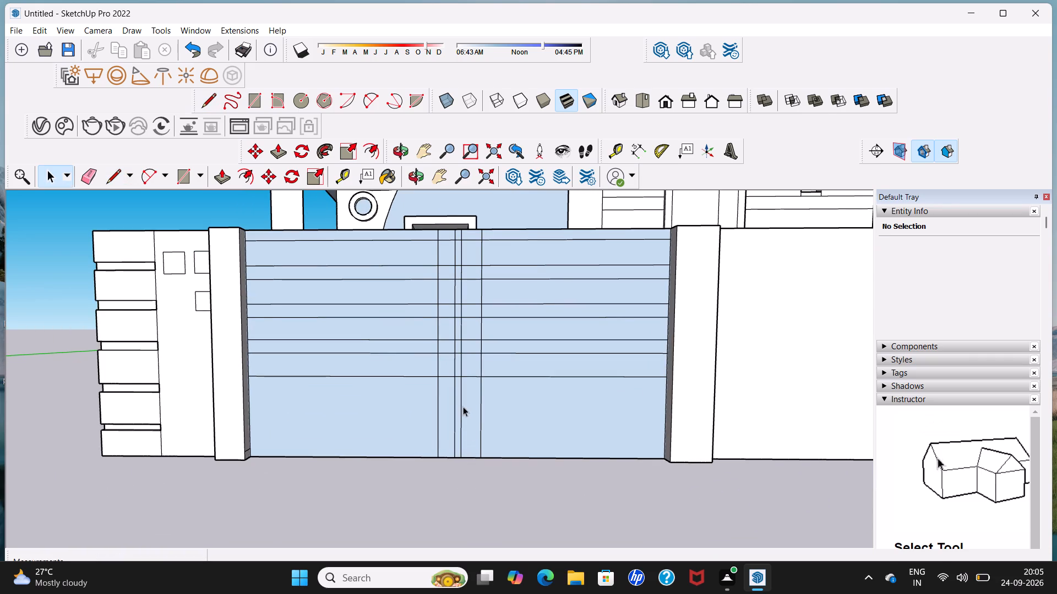
Delete the four wide band faces between the narrow rails in the gate half nearest the grooved outer panel.
{"action": "scroll", "coordinate": [465, 398], "scroll_direction": "down", "scroll_amount": 2}
{"action": "middle_click_drag", "start_coordinate": [469, 397], "coordinate": [431, 388]}
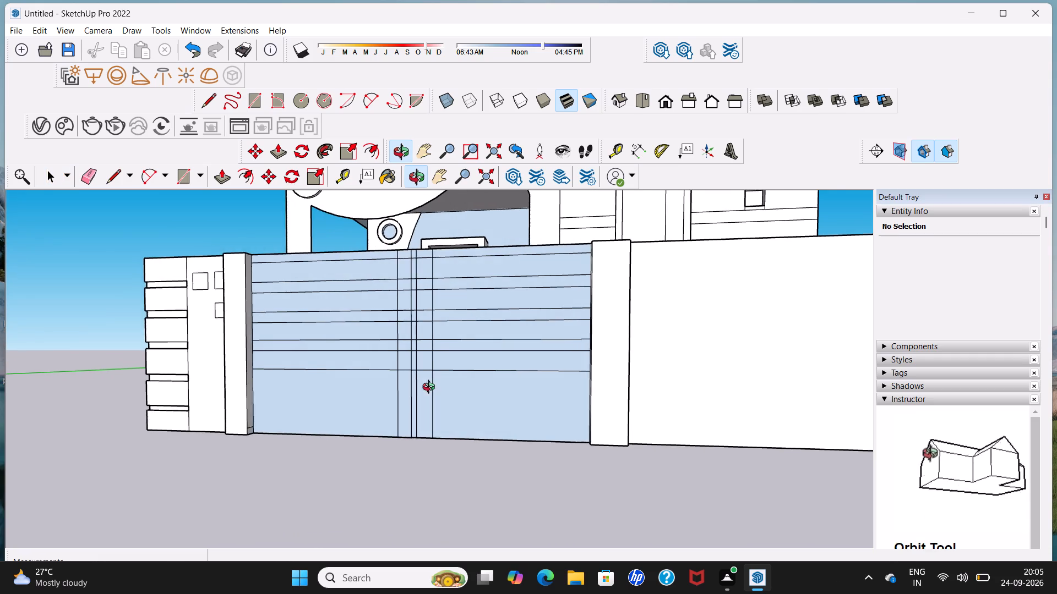
{"action": "middle_click_drag", "start_coordinate": [431, 388], "coordinate": [431, 388]}
{"action": "scroll", "coordinate": [408, 356], "scroll_direction": "up", "scroll_amount": 2}
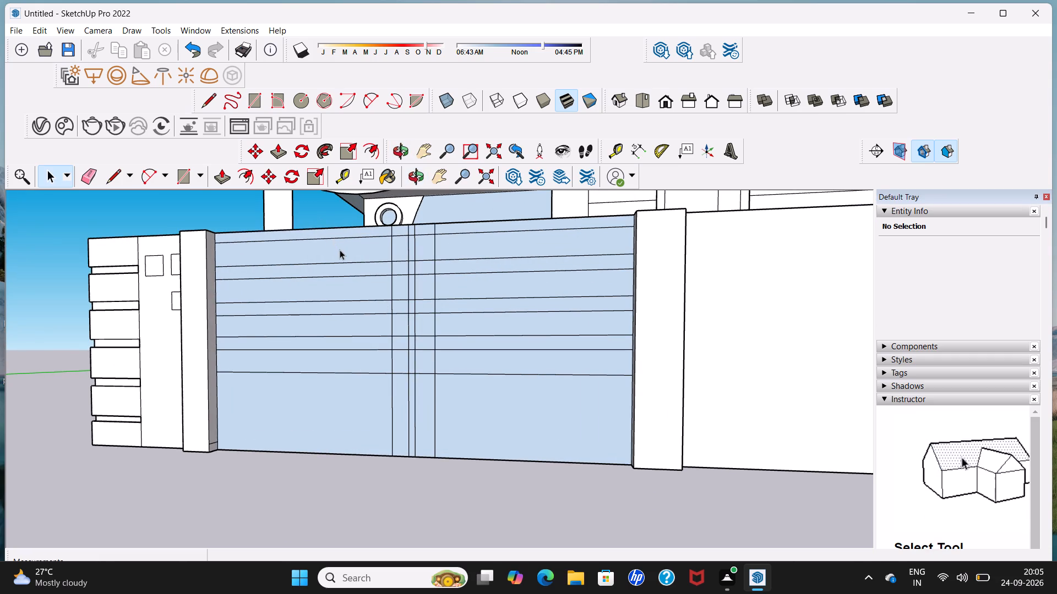
{"action": "left_click", "coordinate": [340, 250]}
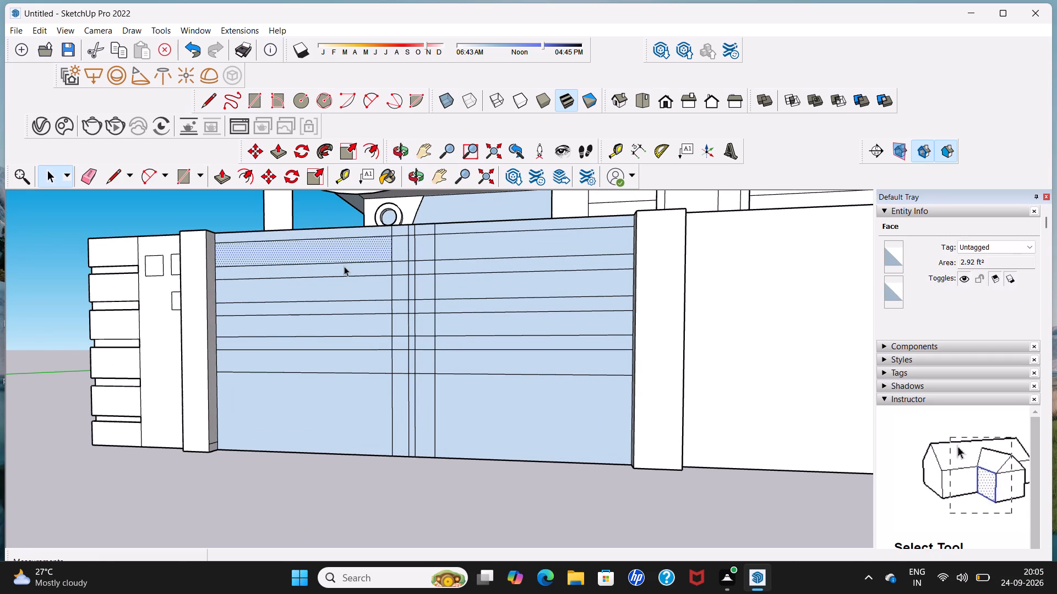
{"action": "key", "text": "Delete"}
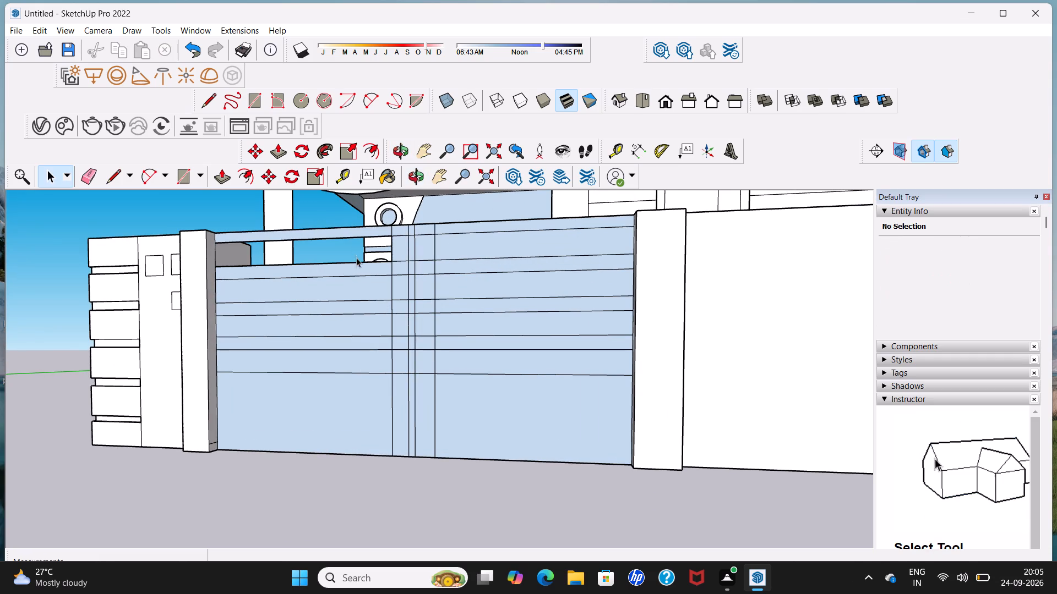
{"action": "left_click", "coordinate": [361, 287]}
{"action": "key", "text": "Delete"}
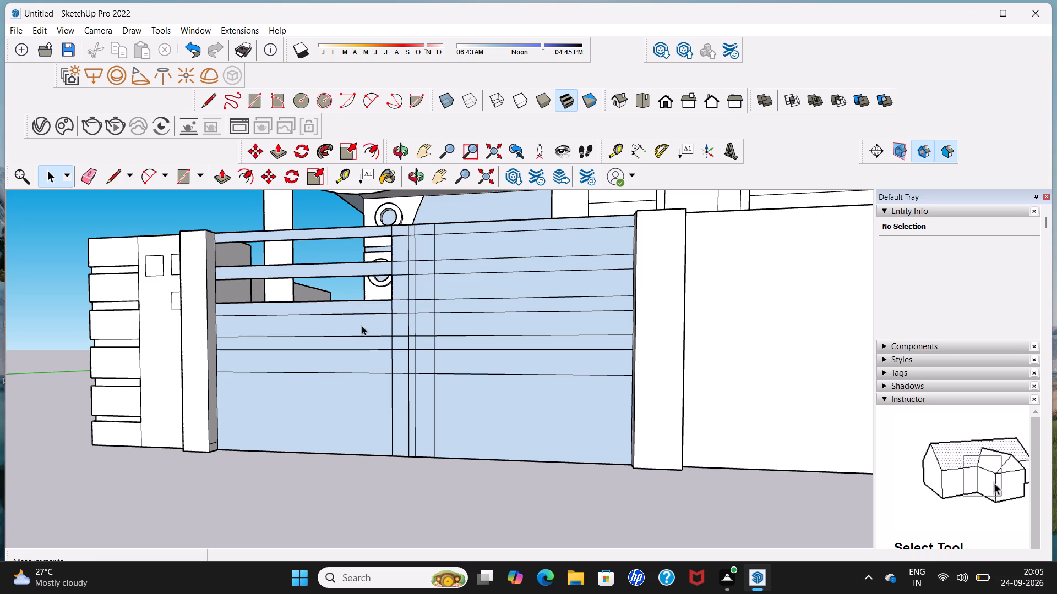
{"action": "left_click", "coordinate": [362, 326]}
{"action": "key", "text": "Delete"}
{"action": "left_click", "coordinate": [361, 361]}
{"action": "key", "text": "Delete"}
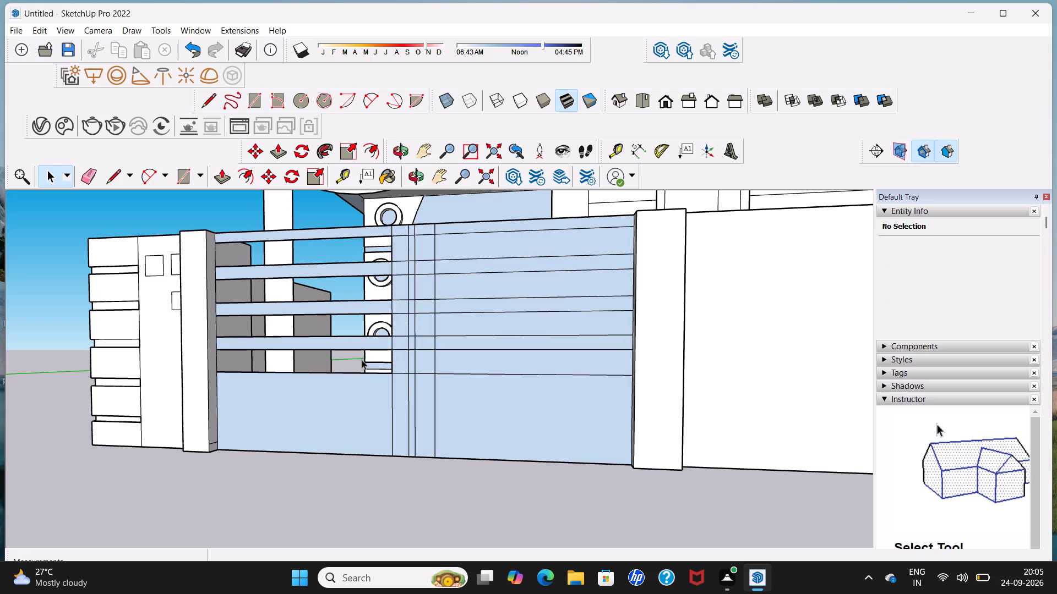
Delete the four wide band faces between the narrow rails in the gate half nearest the plain wall.
{"action": "left_click", "coordinate": [470, 361]}
{"action": "key", "text": "Delete"}
{"action": "key", "text": "Delete"}
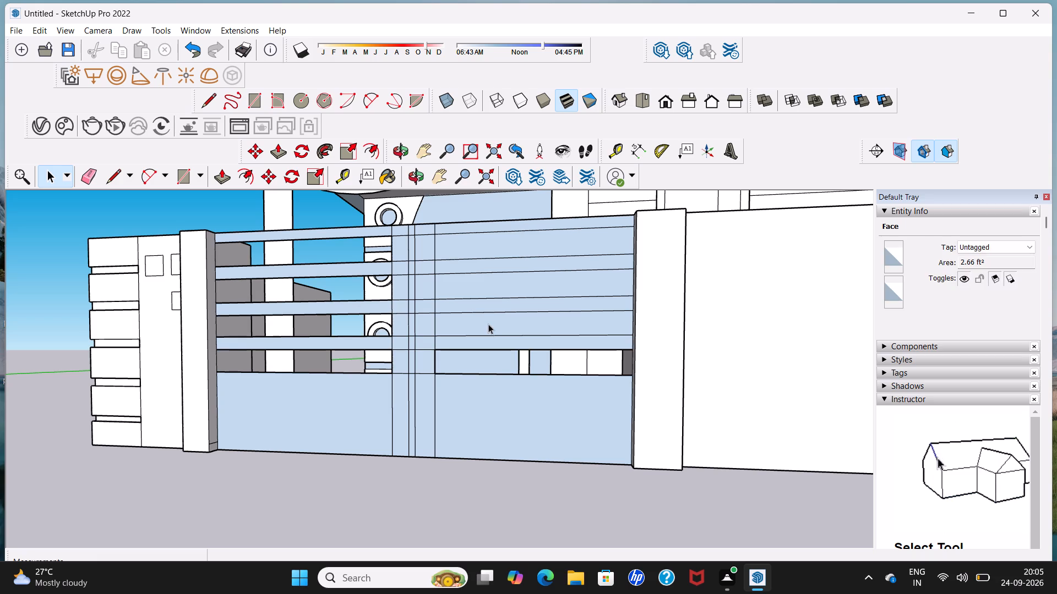
{"action": "left_click", "coordinate": [488, 324]}
{"action": "key", "text": "Delete"}
{"action": "left_click", "coordinate": [493, 283]}
{"action": "key", "text": "Delete"}
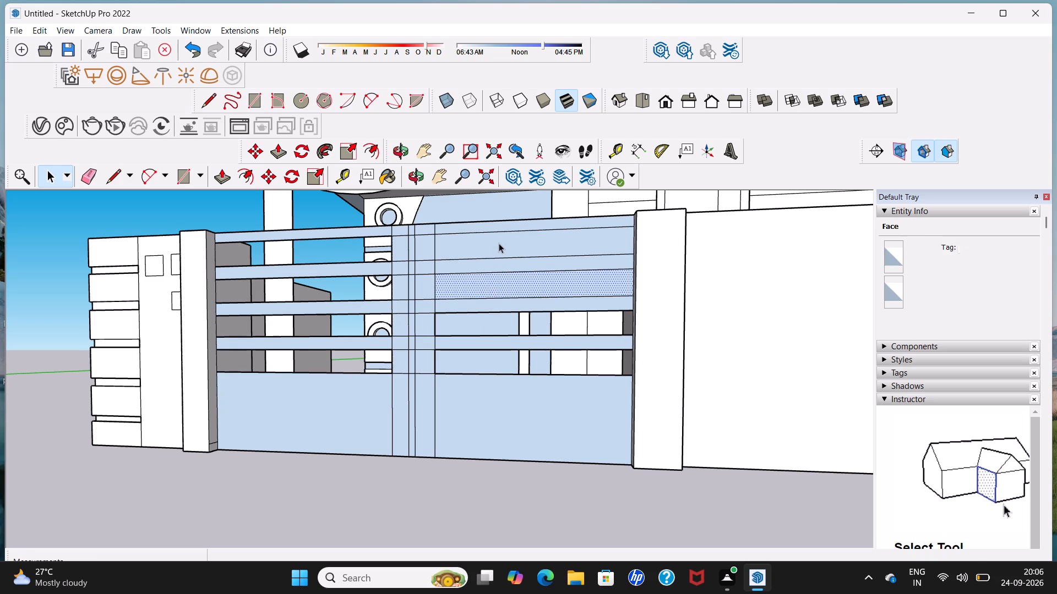
{"action": "key", "text": "Delete"}
{"action": "left_click", "coordinate": [499, 243]}
{"action": "key", "text": "Delete"}
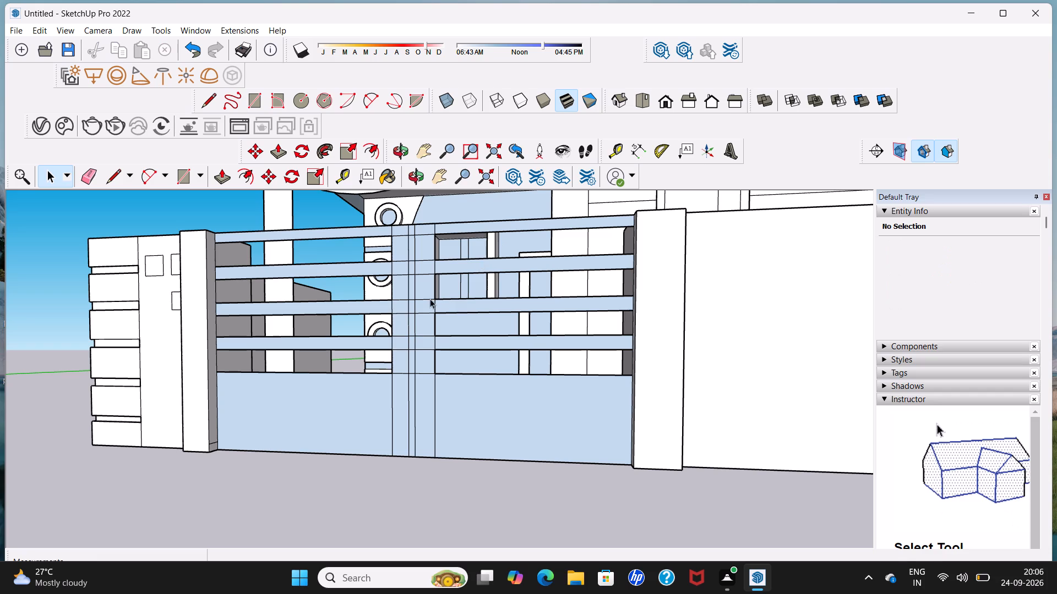
Delete the four faces flanking the narrow central strip in the upper two gaps between the gate rails.
{"action": "middle_click_drag", "start_coordinate": [430, 299], "coordinate": [470, 304]}
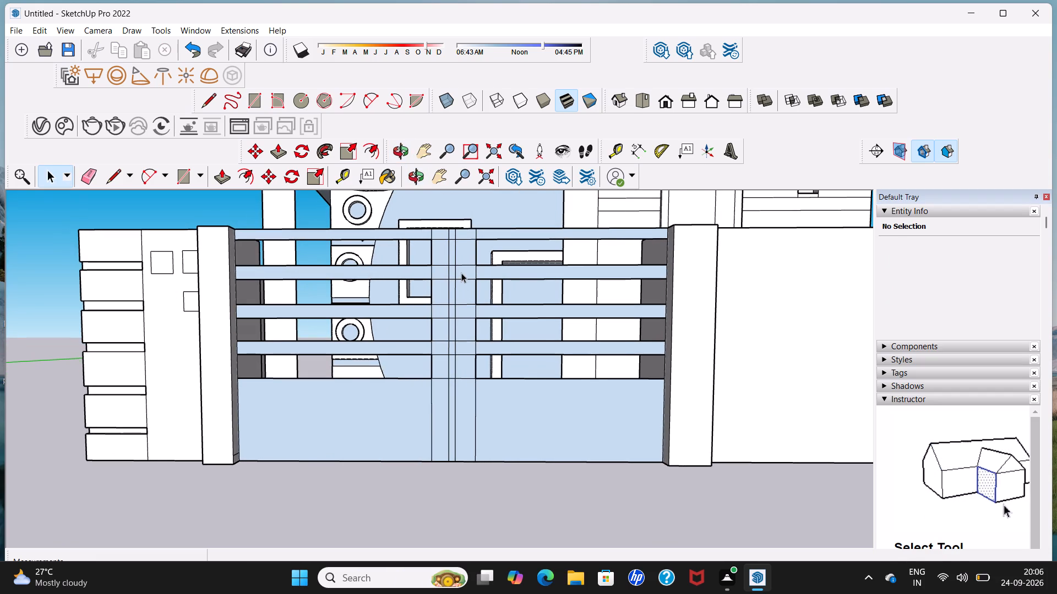
{"action": "left_click", "coordinate": [441, 258]}
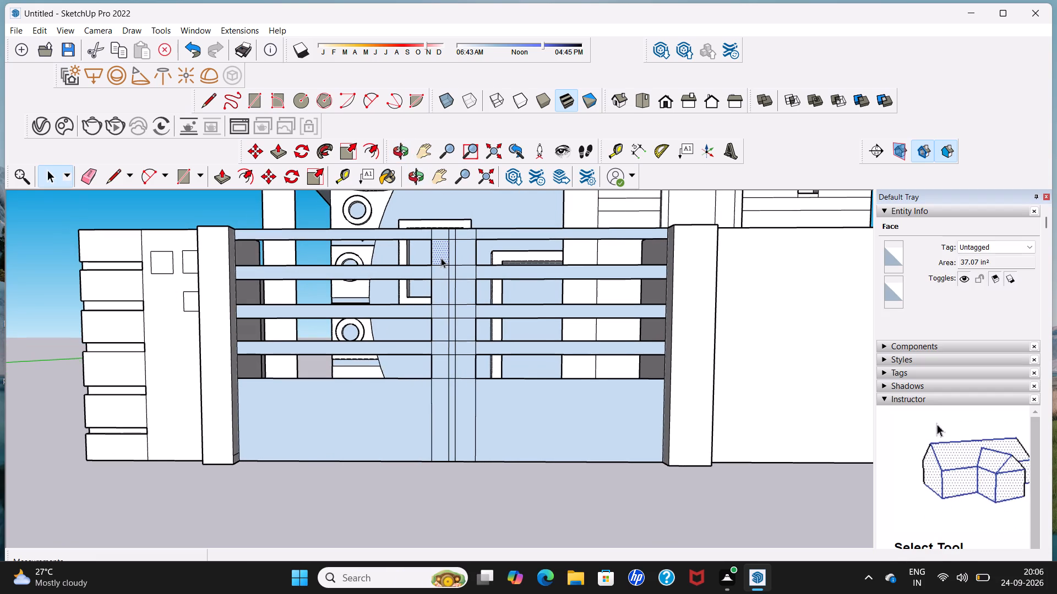
{"action": "key", "text": "Delete"}
{"action": "left_click", "coordinate": [462, 247]}
{"action": "key", "text": "Delete"}
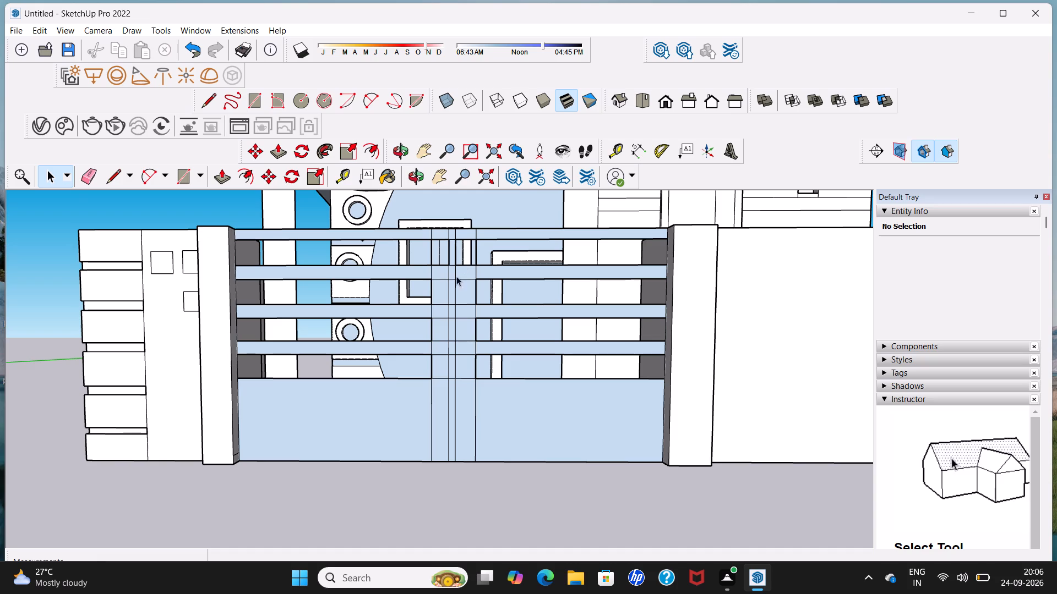
{"action": "left_click", "coordinate": [435, 290]}
{"action": "key", "text": "Delete"}
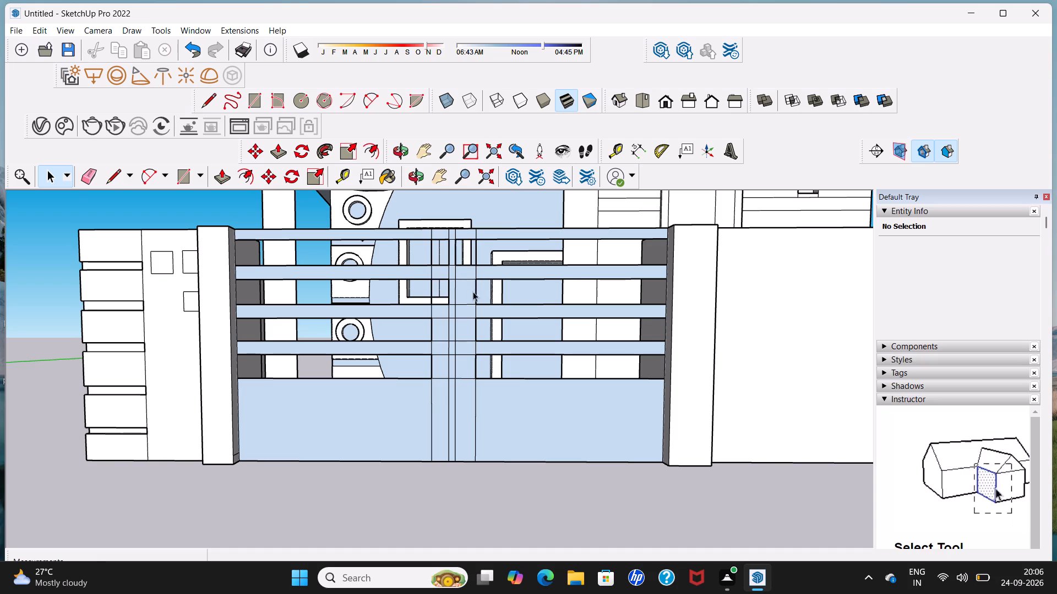
{"action": "left_click", "coordinate": [462, 295]}
{"action": "key", "text": "Delete"}
{"action": "key", "text": "Delete"}
Delete the four faces flanking the narrow central strip in the lower two gaps of the gate.
{"action": "left_click", "coordinate": [435, 333]}
{"action": "key", "text": "Delete"}
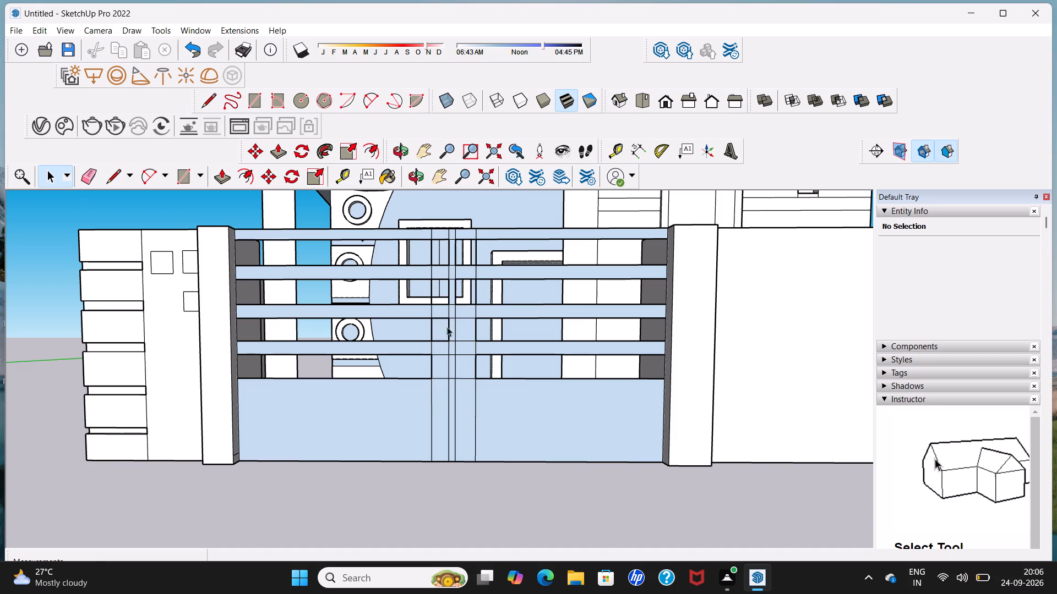
{"action": "key", "text": "Delete"}
{"action": "left_click", "coordinate": [461, 326]}
{"action": "key", "text": "Delete"}
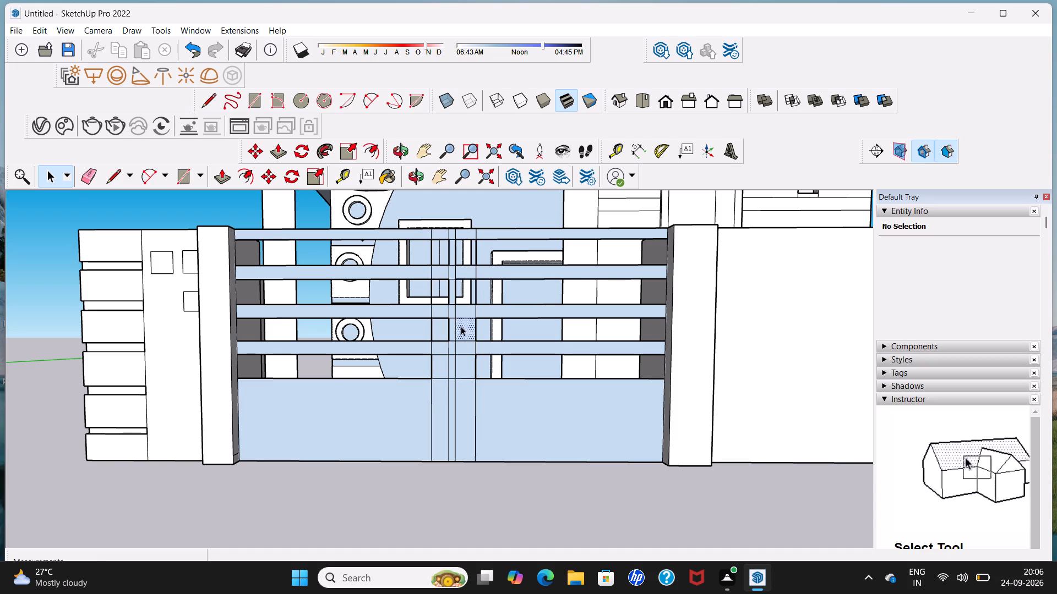
{"action": "left_click", "coordinate": [434, 362]}
{"action": "key", "text": "Delete"}
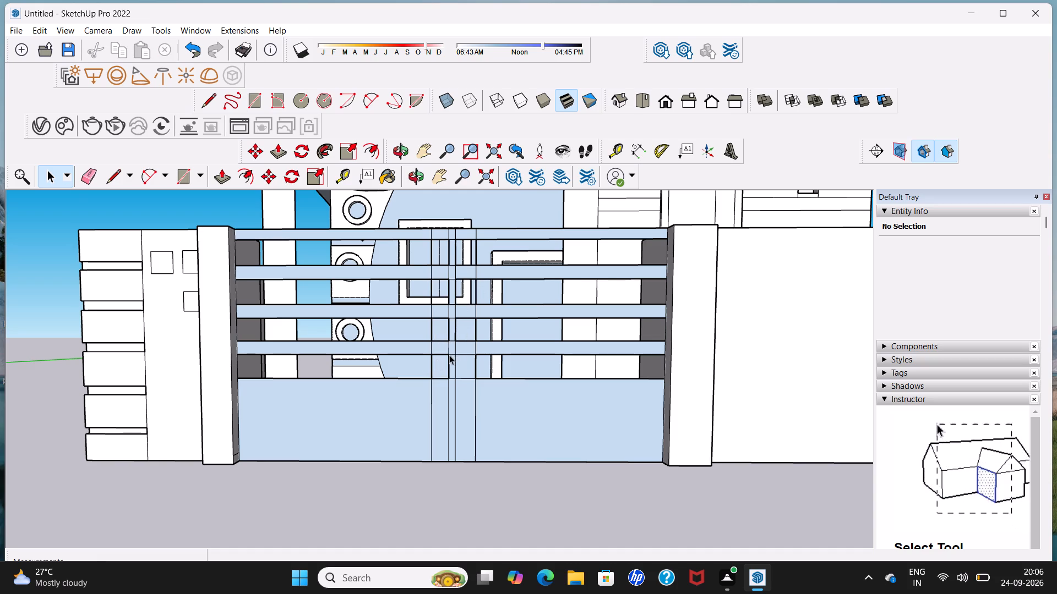
{"action": "left_click", "coordinate": [461, 361]}
{"action": "key", "text": "Delete"}
Erase the short horizontal edges where the central strip meets the top rail and the second rail.
{"action": "scroll", "coordinate": [463, 357], "scroll_direction": "down", "scroll_amount": 4}
{"action": "middle_click_drag", "start_coordinate": [465, 356], "coordinate": [423, 374]}
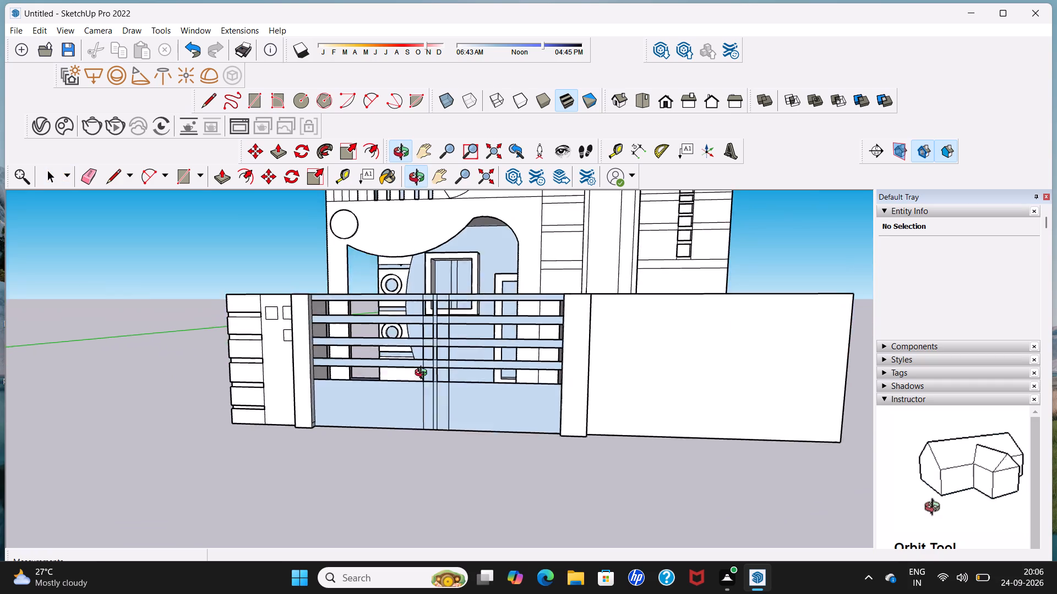
{"action": "middle_click_drag", "start_coordinate": [423, 374], "coordinate": [386, 378]}
{"action": "scroll", "coordinate": [386, 371], "scroll_direction": "up", "scroll_amount": 4}
{"action": "middle_click_drag", "start_coordinate": [386, 362], "coordinate": [436, 354]}
{"action": "scroll", "coordinate": [437, 351], "scroll_direction": "up", "scroll_amount": 1}
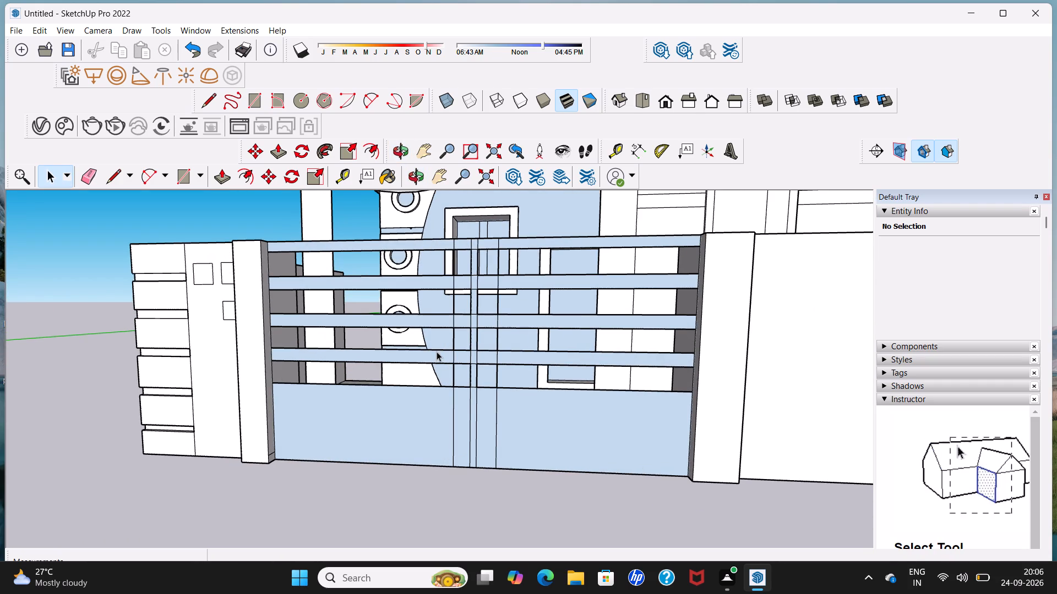
{"action": "scroll", "coordinate": [467, 314], "scroll_direction": "up", "scroll_amount": 5}
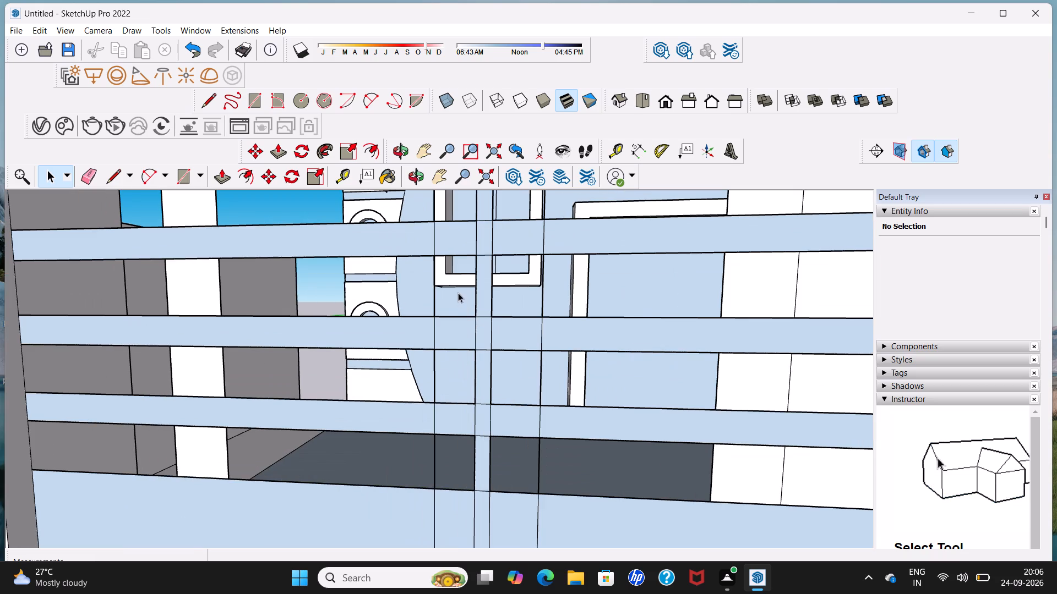
{"action": "middle_click_drag", "start_coordinate": [457, 293], "coordinate": [420, 356], "text": "shift"}
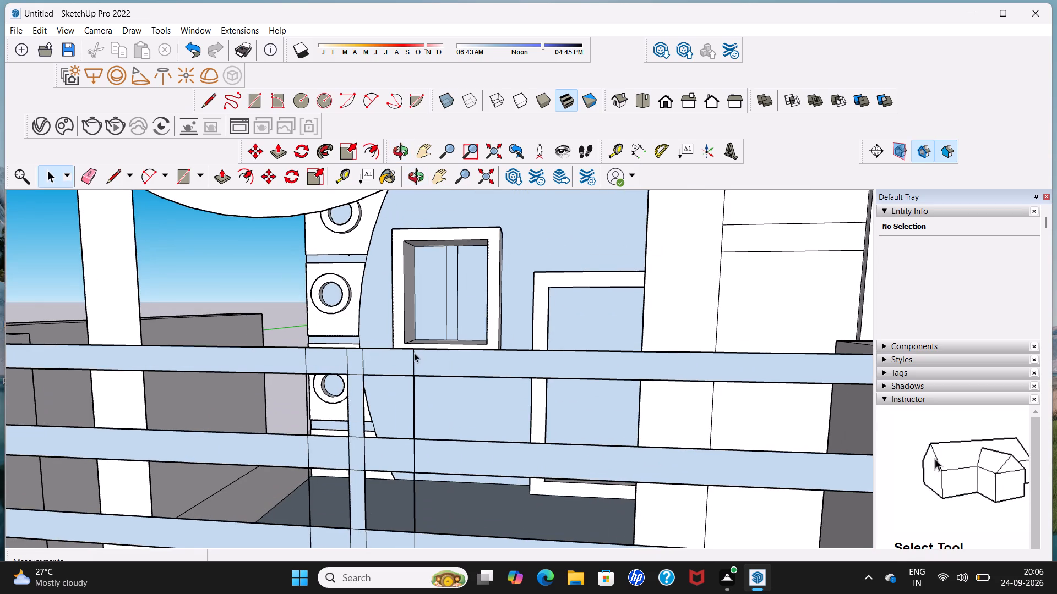
{"action": "left_click", "coordinate": [85, 174]}
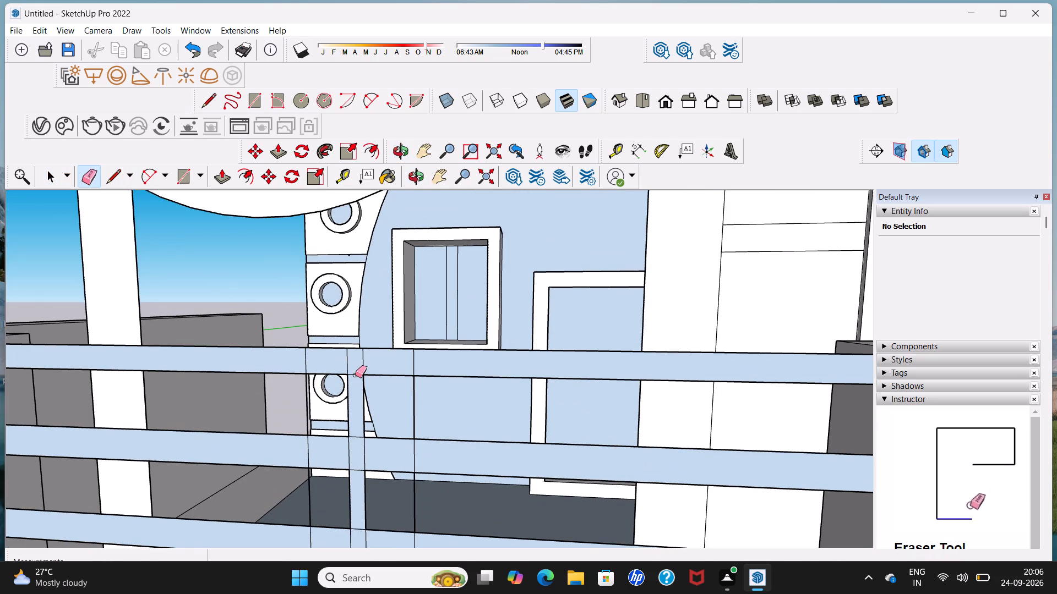
{"action": "left_click", "coordinate": [355, 375]}
{"action": "scroll", "coordinate": [355, 370], "scroll_direction": "down", "scroll_amount": 5}
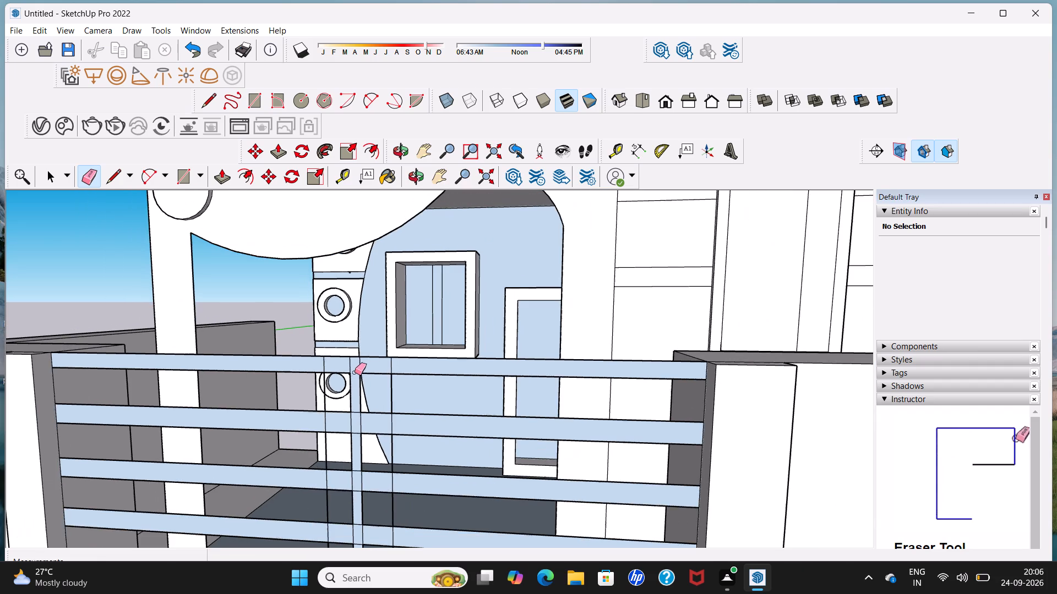
{"action": "scroll", "coordinate": [358, 419], "scroll_direction": "up", "scroll_amount": 1}
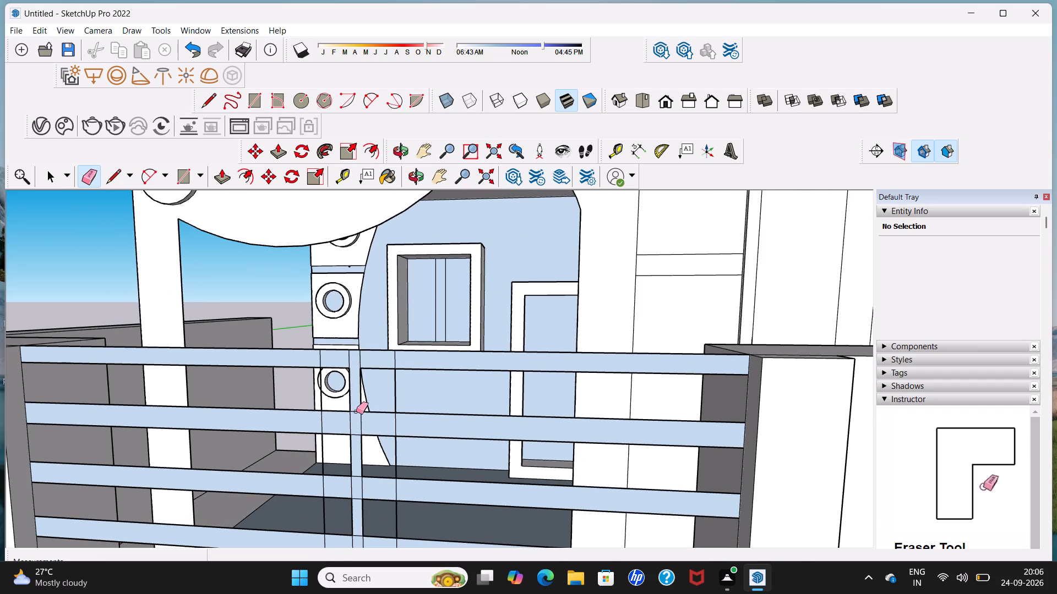
{"action": "left_click", "coordinate": [357, 411]}
{"action": "left_click", "coordinate": [357, 435]}
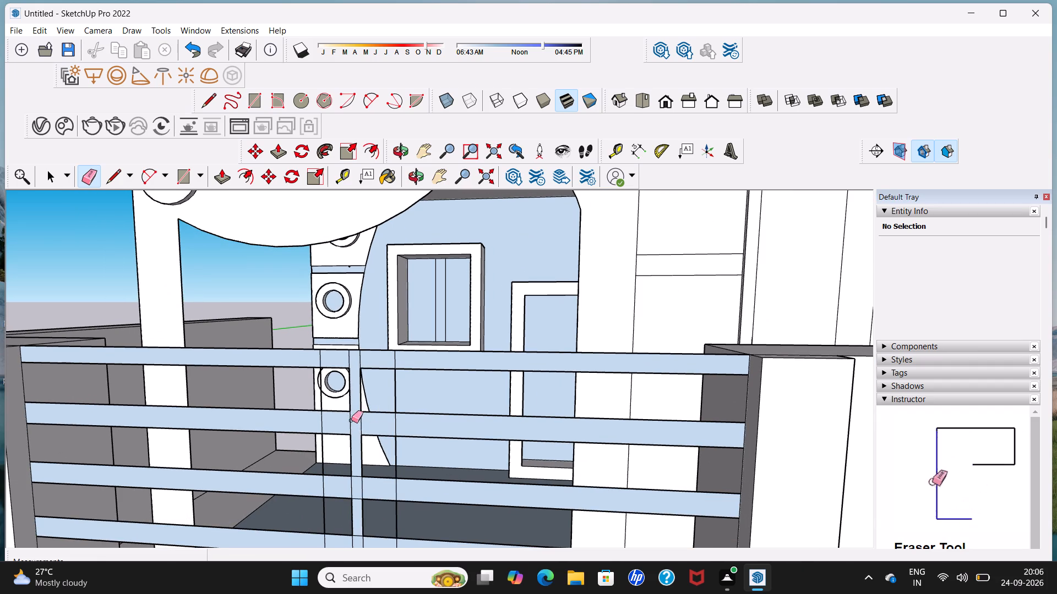
Erase the segments of the outer vertical line nearest the grooved panel where it crosses the four gate rails.
{"action": "scroll", "coordinate": [351, 419], "scroll_direction": "down", "scroll_amount": 6}
{"action": "middle_click_drag", "start_coordinate": [362, 457], "coordinate": [391, 382]}
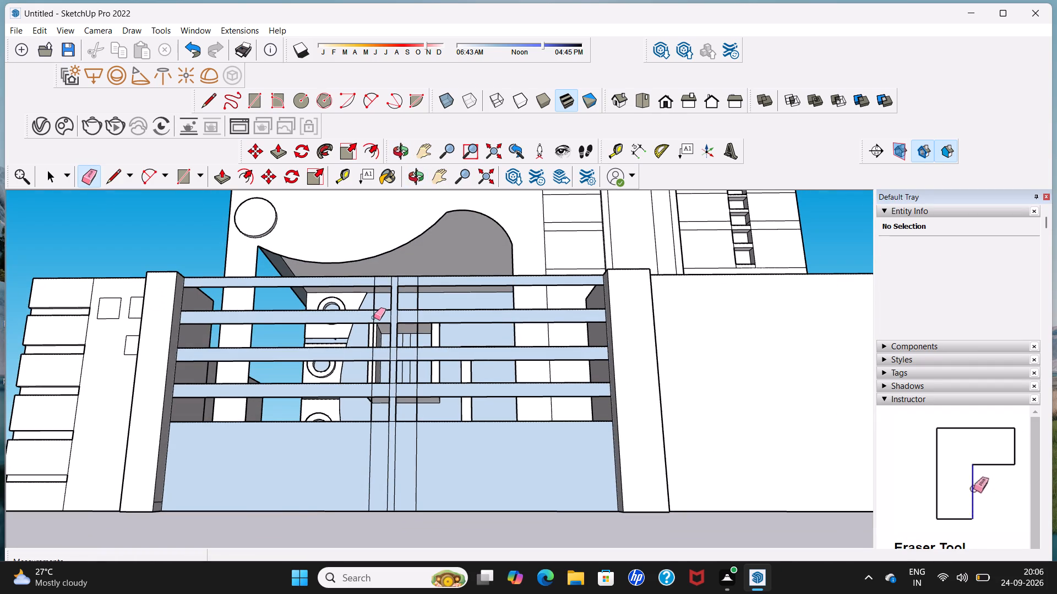
{"action": "left_click", "coordinate": [374, 316]}
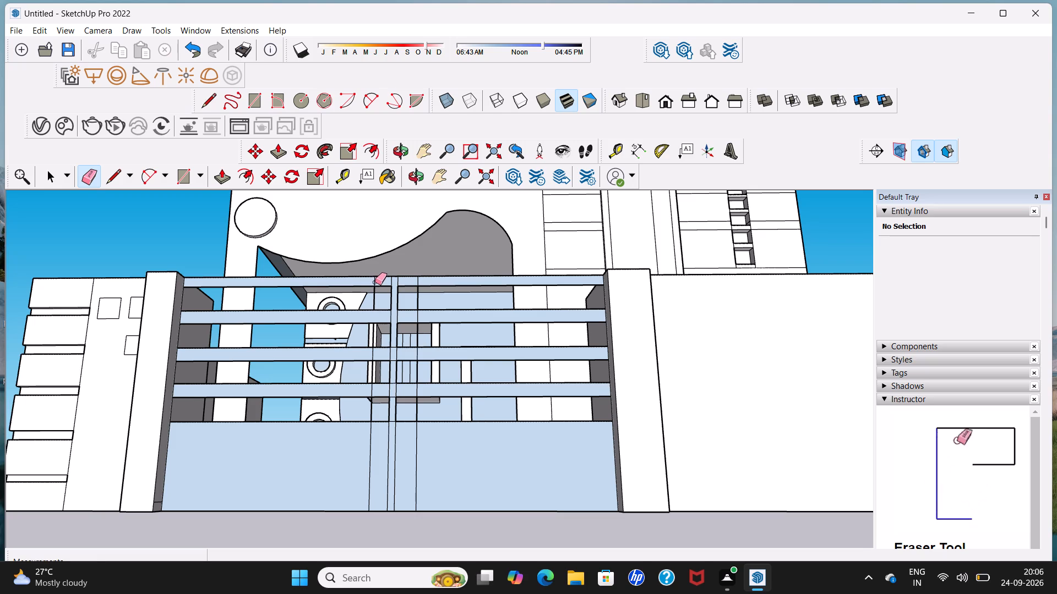
{"action": "left_click", "coordinate": [375, 282]}
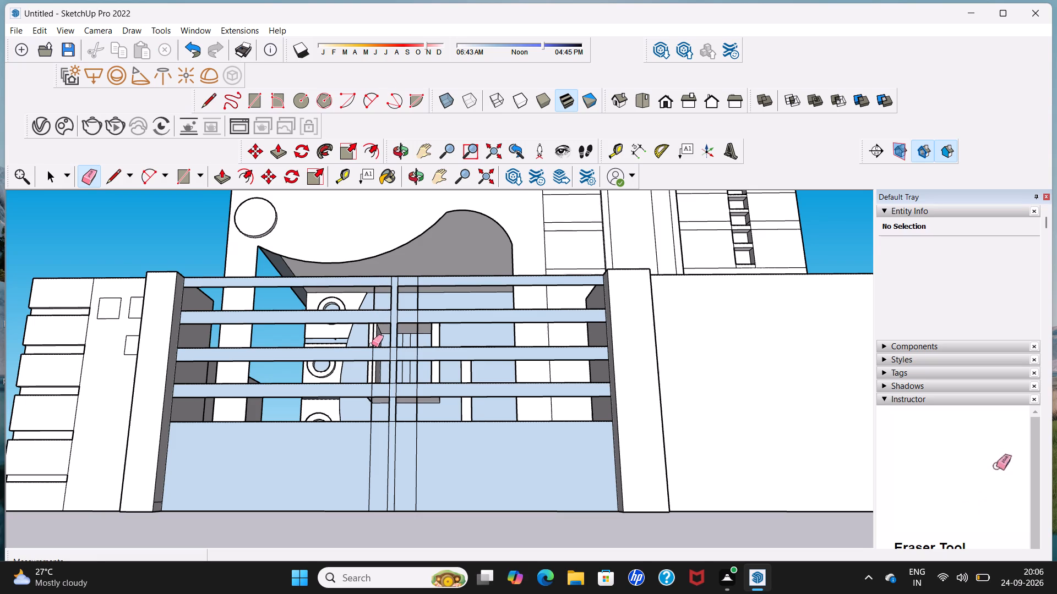
{"action": "left_click", "coordinate": [372, 356]}
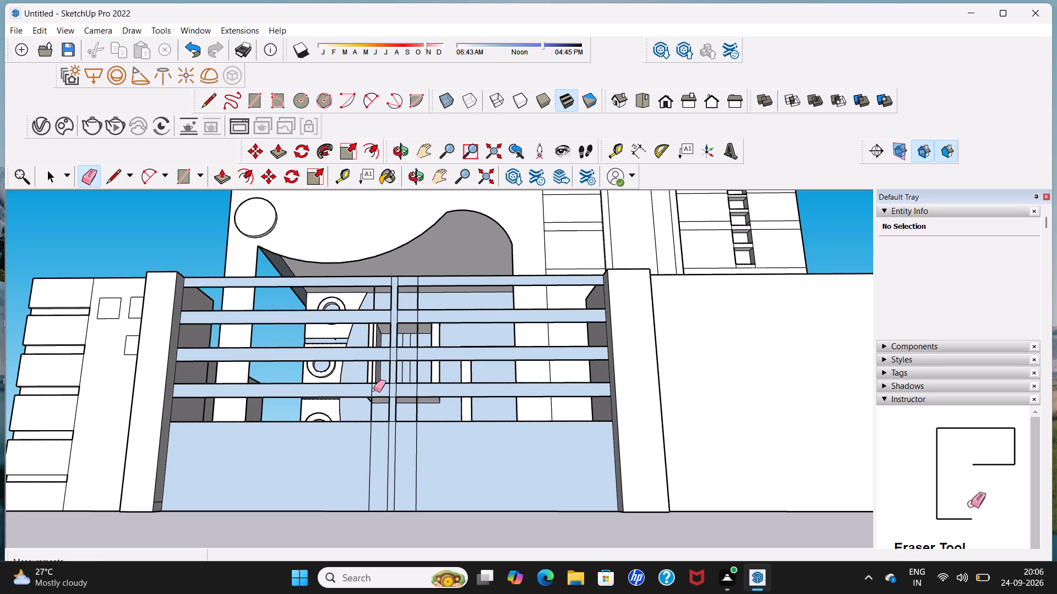
{"action": "left_click", "coordinate": [372, 391]}
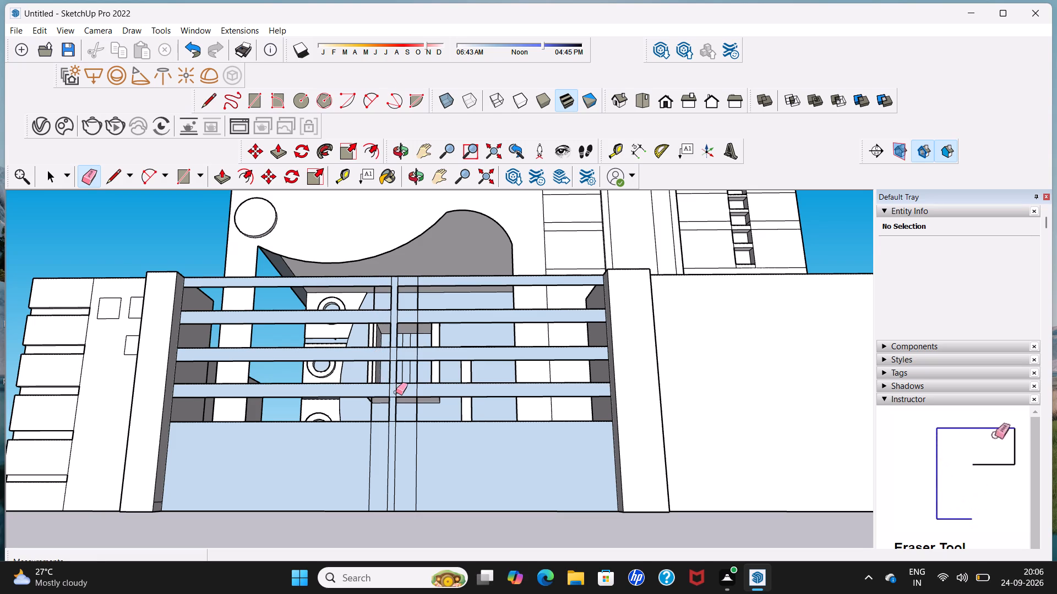
Erase the remaining vertical segments across the lowest rail and its bottom edge within the central strip.
{"action": "left_click", "coordinate": [396, 392]}
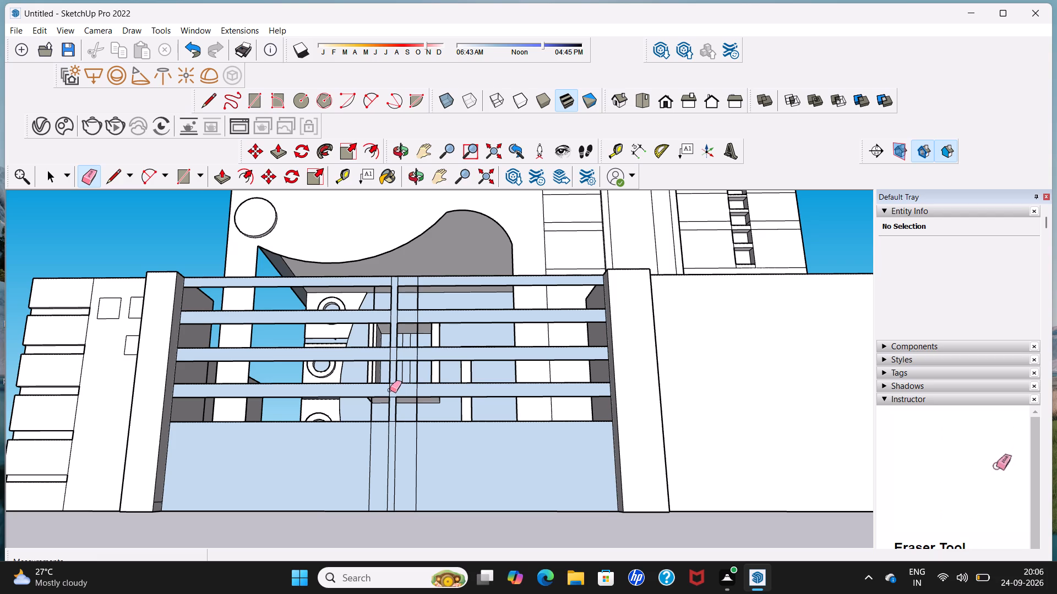
{"action": "left_click", "coordinate": [390, 390]}
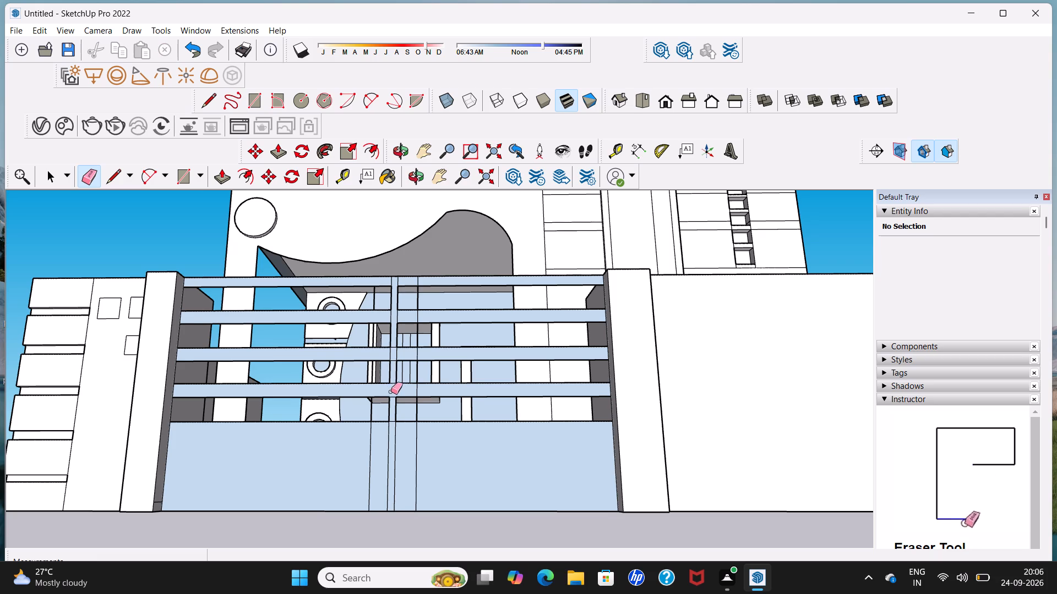
{"action": "scroll", "coordinate": [393, 394], "scroll_direction": "up", "scroll_amount": 5}
{"action": "left_click", "coordinate": [394, 399]}
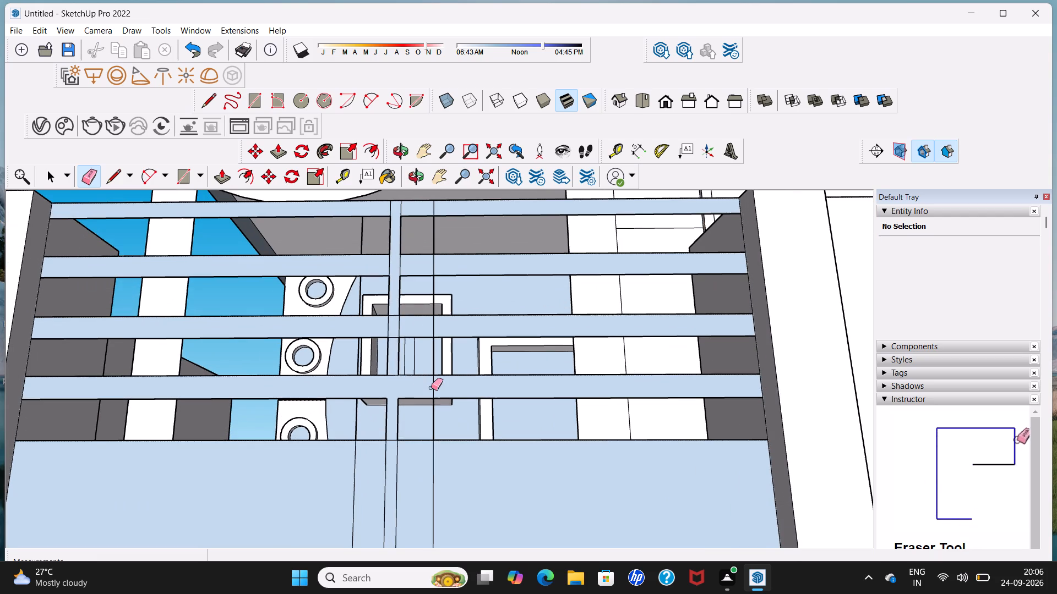
{"action": "left_click", "coordinate": [434, 388]}
Erase the leftover line segments where the central strip and the outer vertical line cross the third and second rails.
{"action": "left_click", "coordinate": [433, 323]}
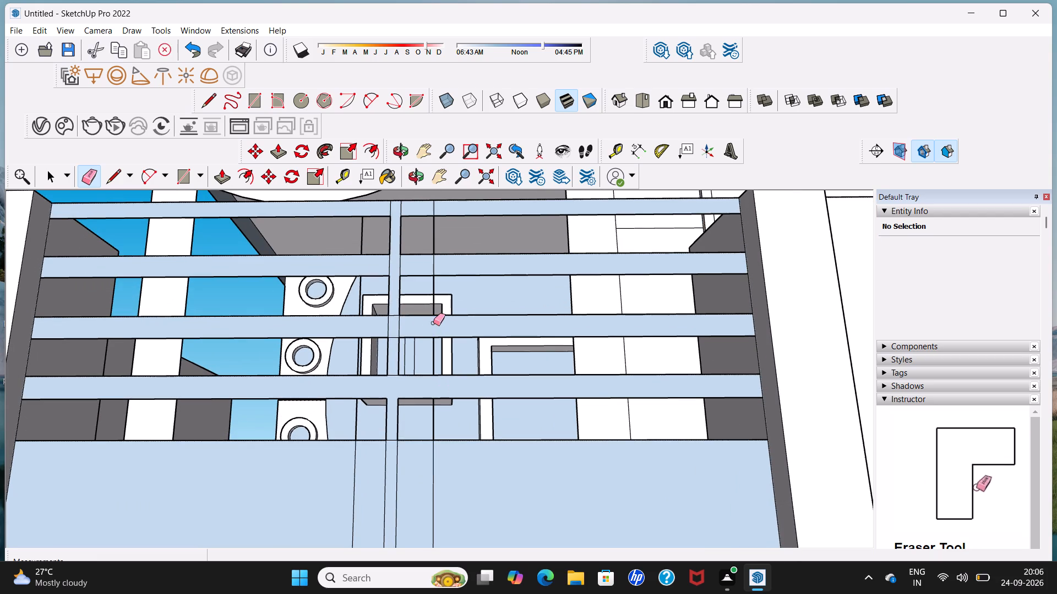
{"action": "scroll", "coordinate": [393, 316], "scroll_direction": "up", "scroll_amount": 4}
{"action": "left_click", "coordinate": [393, 316]}
{"action": "scroll", "coordinate": [393, 316], "scroll_direction": "down", "scroll_amount": 5}
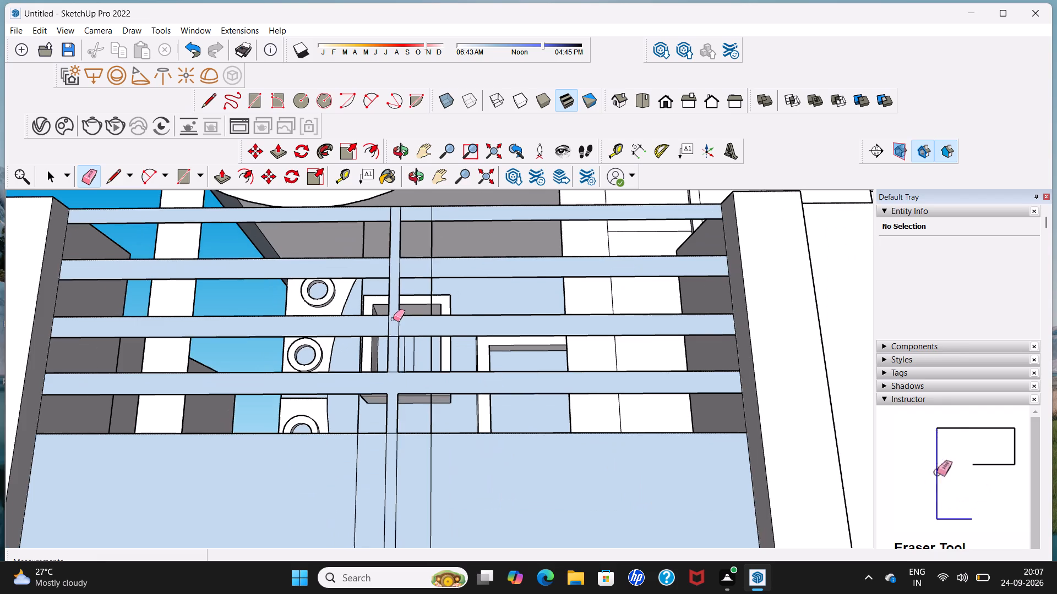
{"action": "left_click", "coordinate": [432, 269]}
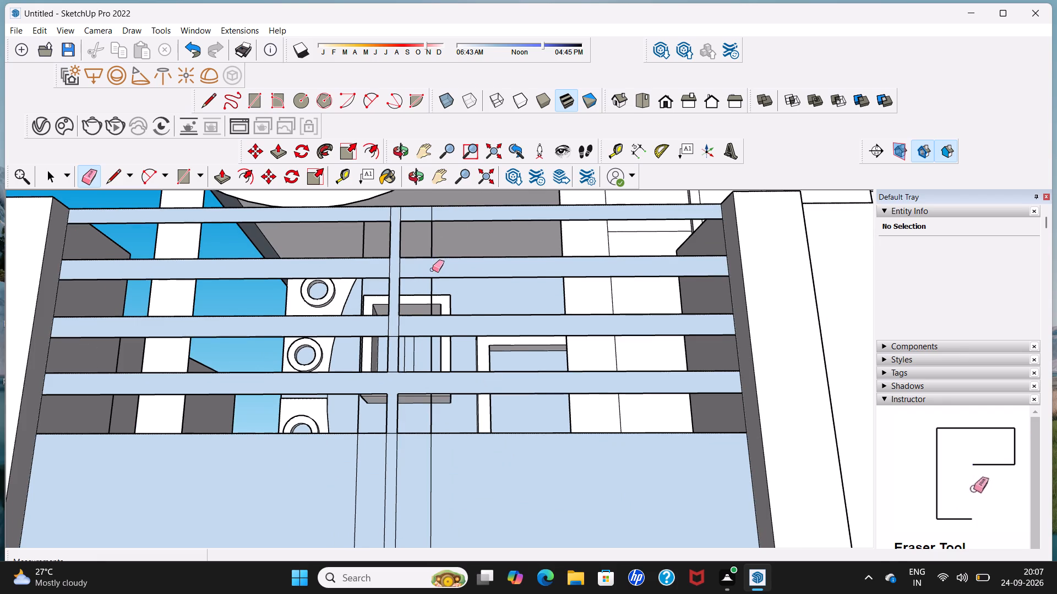
{"action": "left_click", "coordinate": [389, 269]}
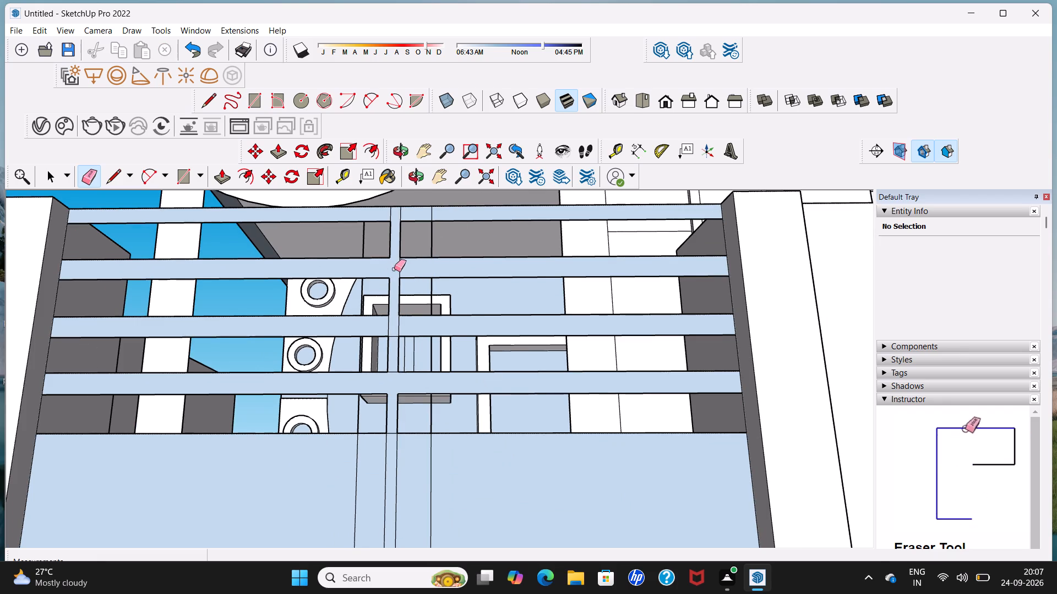
{"action": "left_click", "coordinate": [400, 270]}
Erase the remaining outer line segment and the two central strip edge segments crossing the top rail.
{"action": "scroll", "coordinate": [400, 270], "scroll_direction": "down", "scroll_amount": 4}
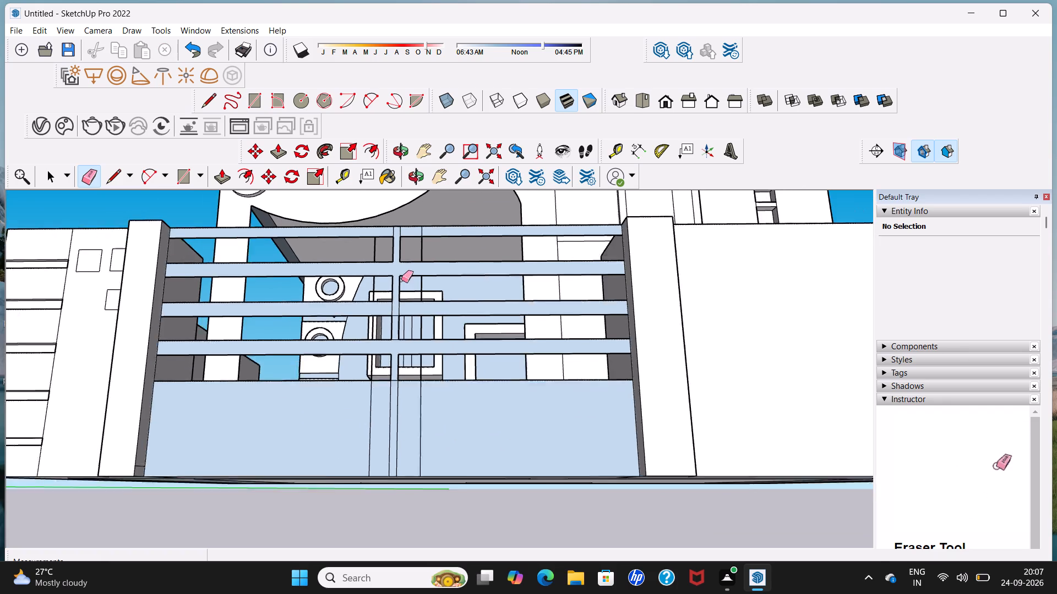
{"action": "scroll", "coordinate": [401, 280], "scroll_direction": "down", "scroll_amount": 1}
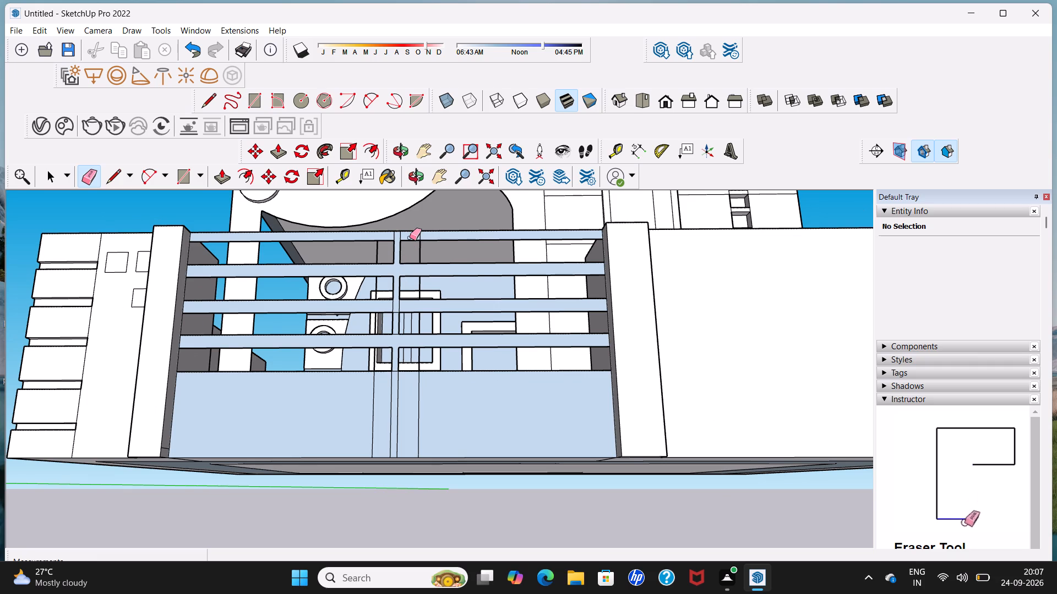
{"action": "middle_click_drag", "start_coordinate": [410, 238], "coordinate": [351, 276]}
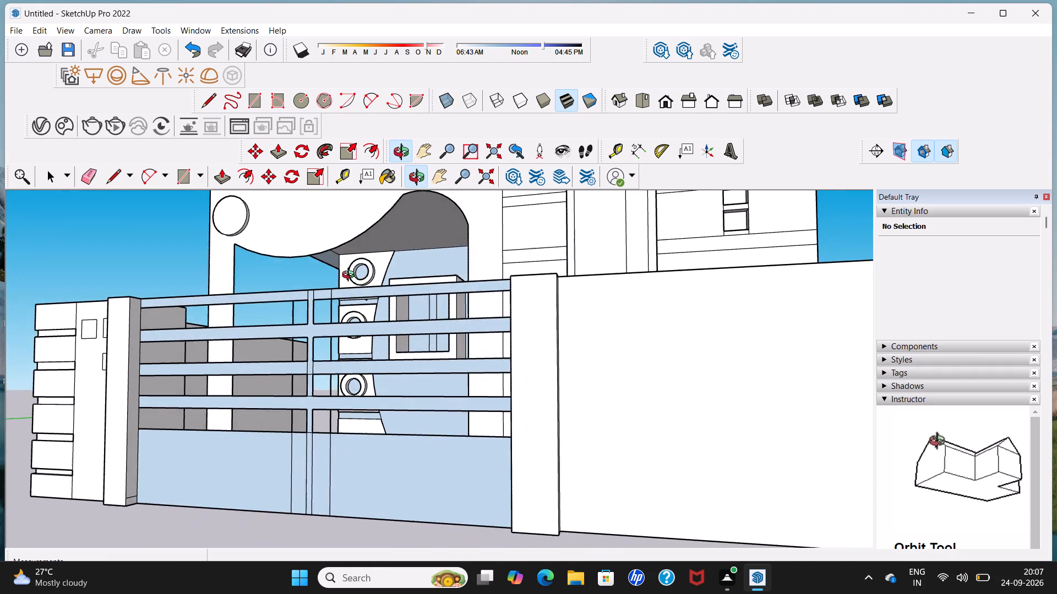
{"action": "middle_click_drag", "start_coordinate": [351, 276], "coordinate": [350, 274]}
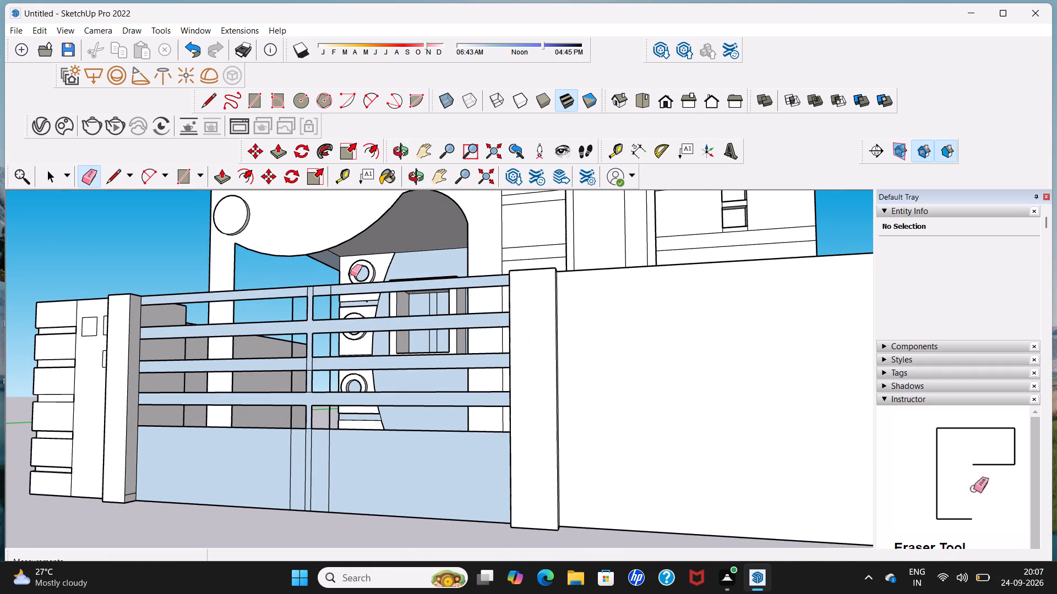
{"action": "scroll", "coordinate": [330, 283], "scroll_direction": "up", "scroll_amount": 2}
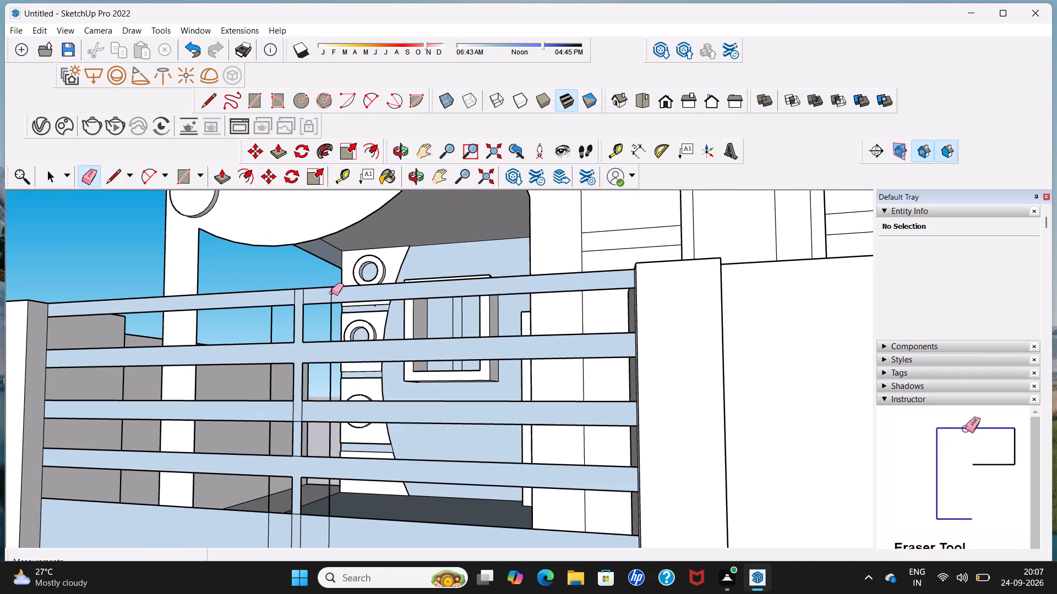
{"action": "left_click", "coordinate": [331, 293]}
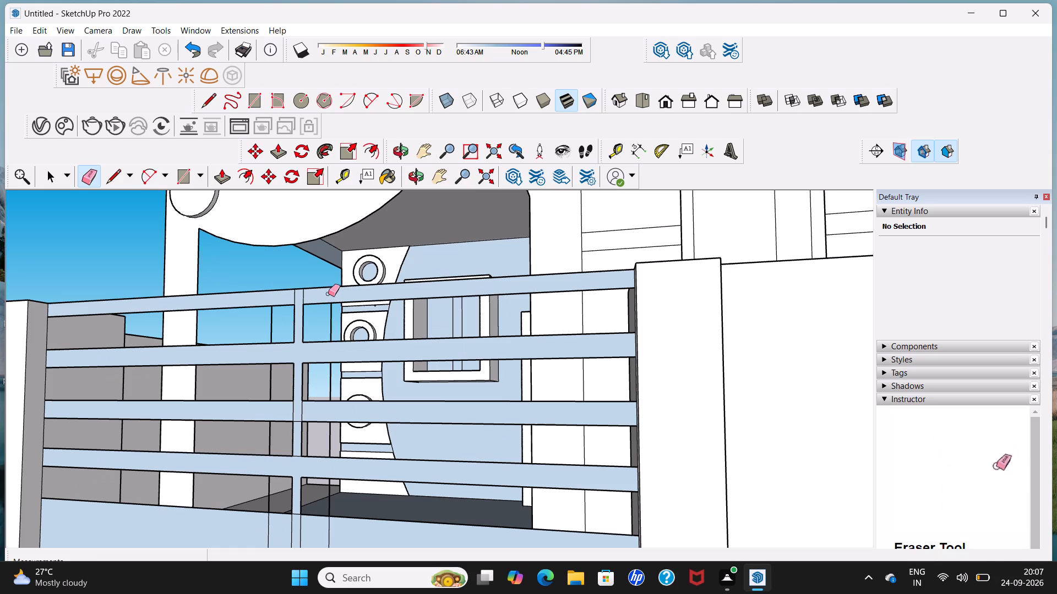
{"action": "left_click", "coordinate": [304, 297]}
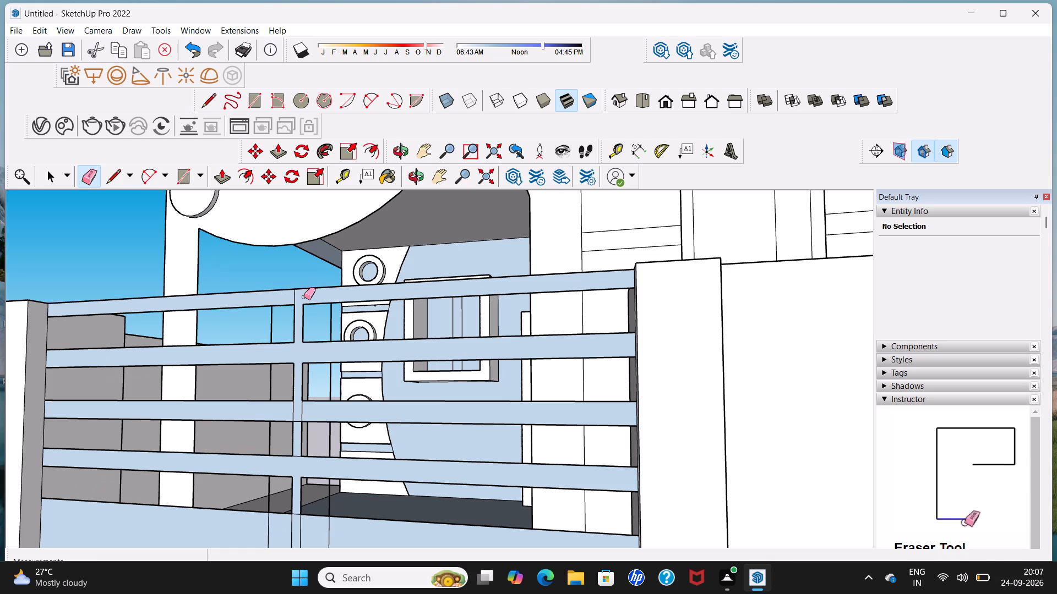
{"action": "left_click", "coordinate": [295, 299]}
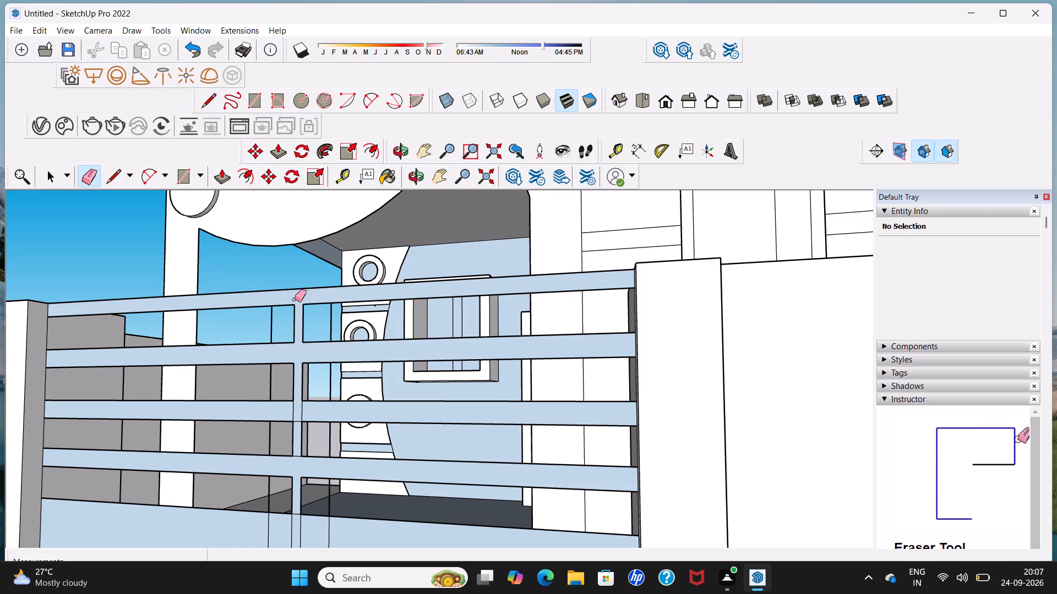
Try to draw a vertical line about 1' 5" long between the gate's top two rails beside the central strip, and undo the last segment.
{"action": "scroll", "coordinate": [295, 299], "scroll_direction": "down", "scroll_amount": 6}
{"action": "middle_click_drag", "start_coordinate": [295, 299], "coordinate": [372, 302]}
{"action": "scroll", "coordinate": [372, 302], "scroll_direction": "down", "scroll_amount": 4}
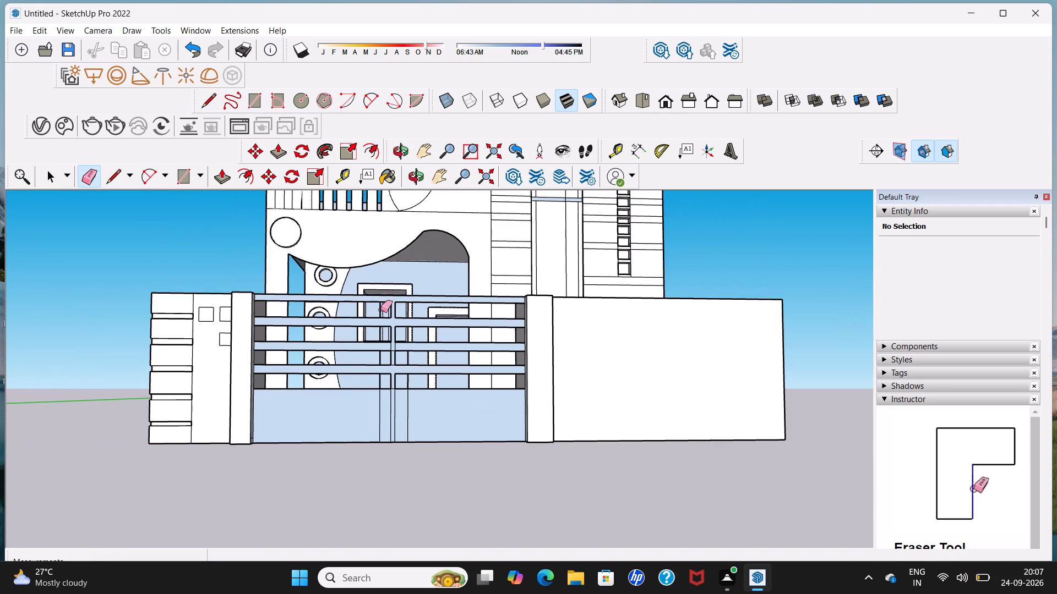
{"action": "scroll", "coordinate": [388, 318], "scroll_direction": "up", "scroll_amount": 5}
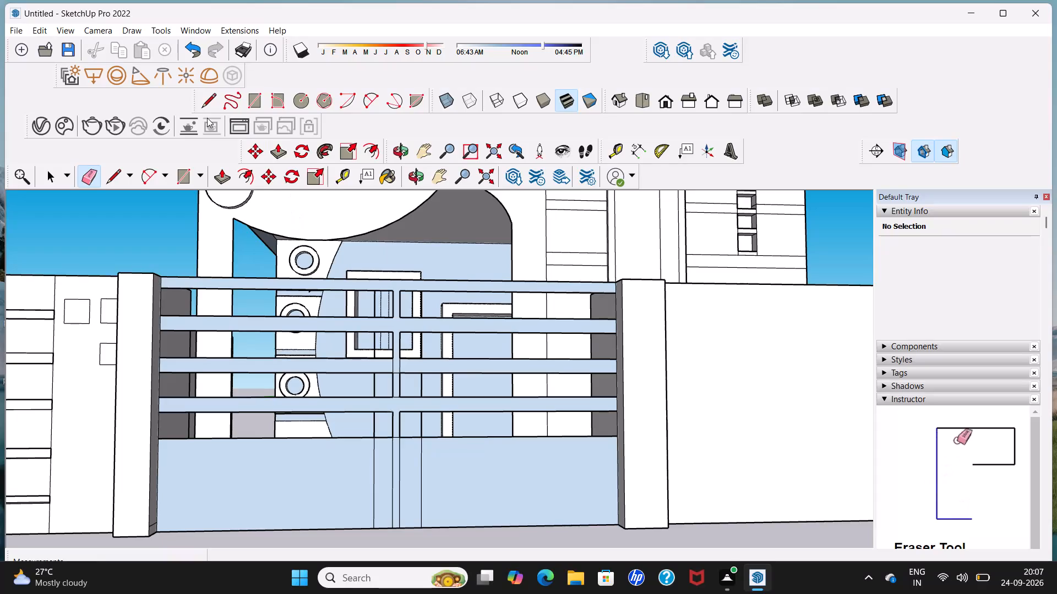
{"action": "left_click", "coordinate": [204, 103]}
{"action": "scroll", "coordinate": [376, 307], "scroll_direction": "up", "scroll_amount": 3}
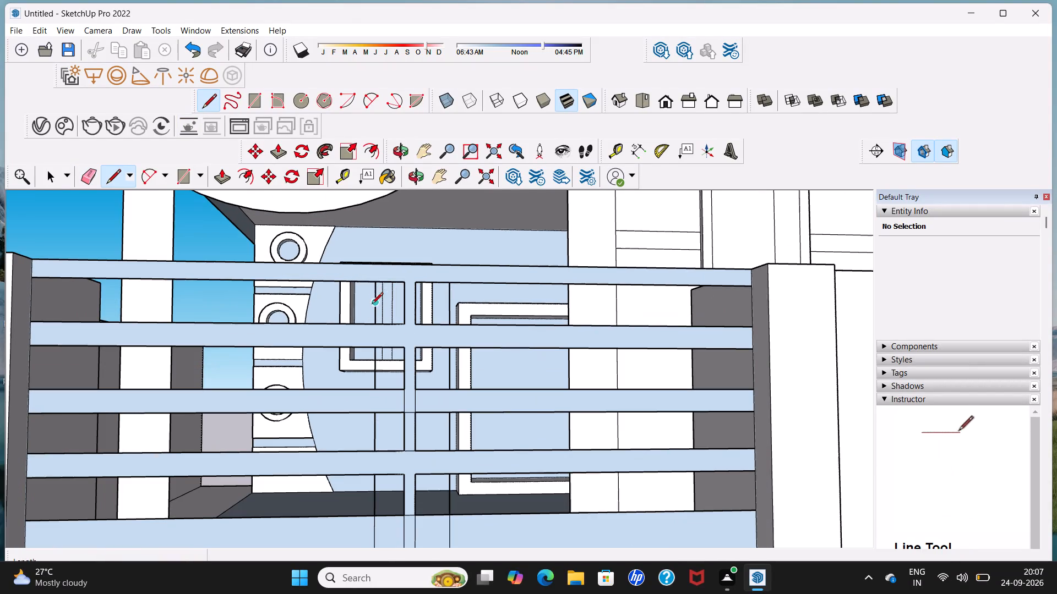
{"action": "left_click", "coordinate": [368, 285]}
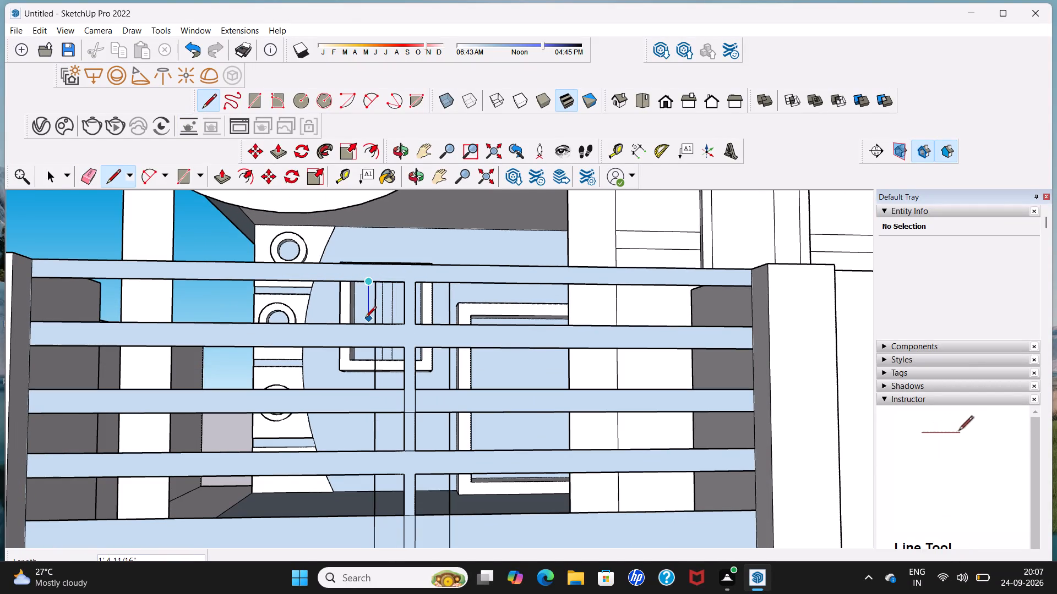
{"action": "left_click", "coordinate": [365, 318]}
{"action": "scroll", "coordinate": [366, 327], "scroll_direction": "up", "scroll_amount": 5}
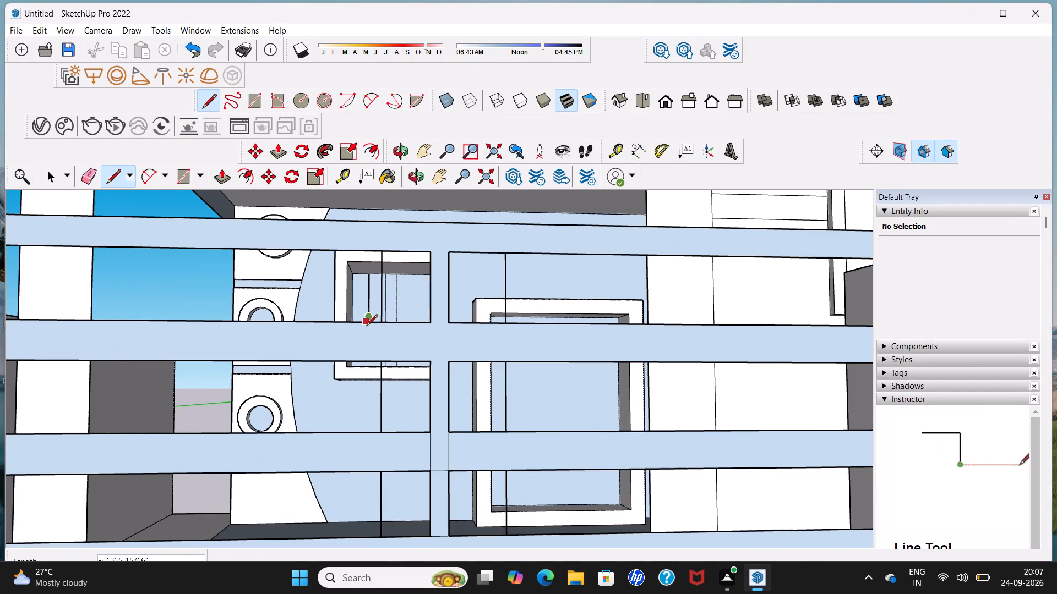
{"action": "scroll", "coordinate": [369, 326], "scroll_direction": "up", "scroll_amount": 5}
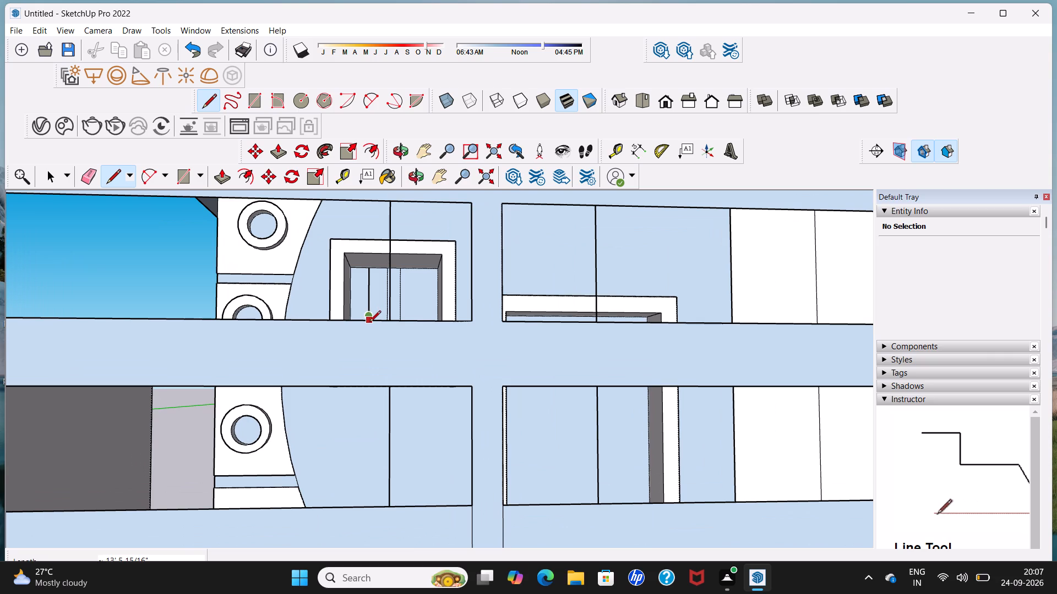
{"action": "left_click", "coordinate": [369, 323]}
{"action": "scroll", "coordinate": [371, 318], "scroll_direction": "down", "scroll_amount": 11}
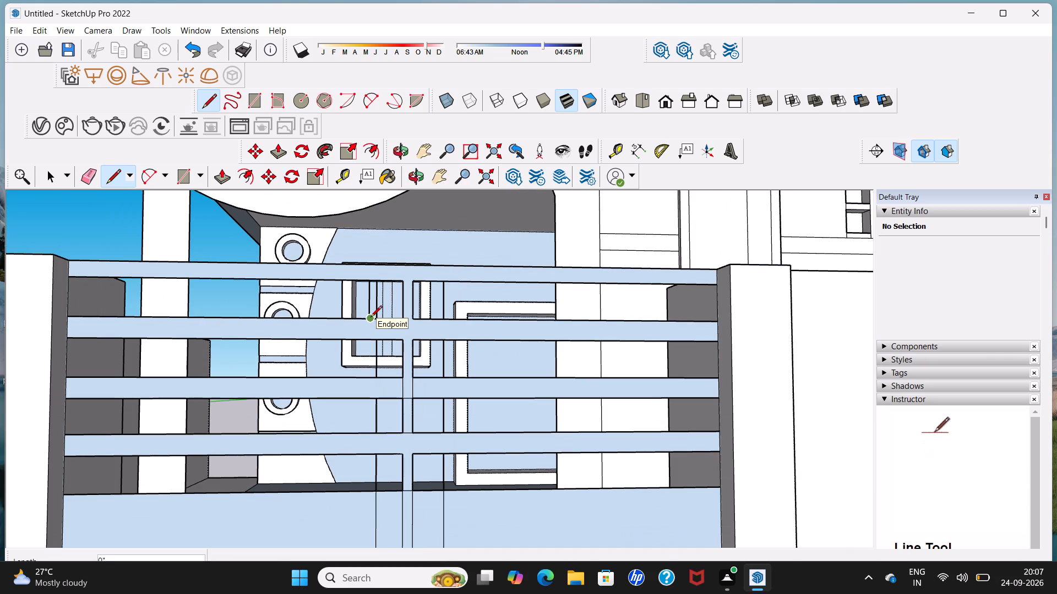
{"action": "key", "text": "ctrl+z"}
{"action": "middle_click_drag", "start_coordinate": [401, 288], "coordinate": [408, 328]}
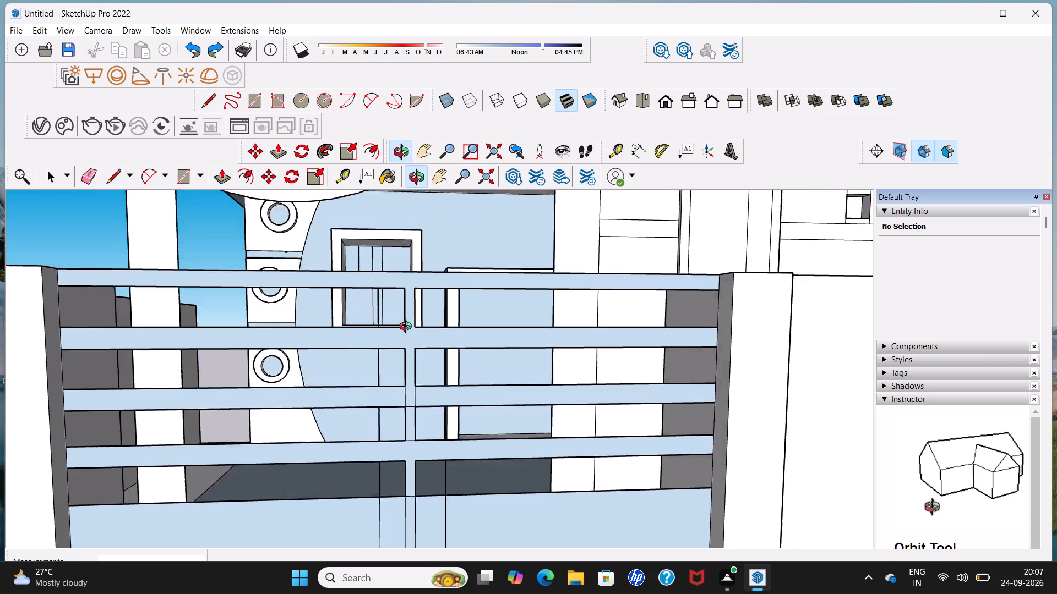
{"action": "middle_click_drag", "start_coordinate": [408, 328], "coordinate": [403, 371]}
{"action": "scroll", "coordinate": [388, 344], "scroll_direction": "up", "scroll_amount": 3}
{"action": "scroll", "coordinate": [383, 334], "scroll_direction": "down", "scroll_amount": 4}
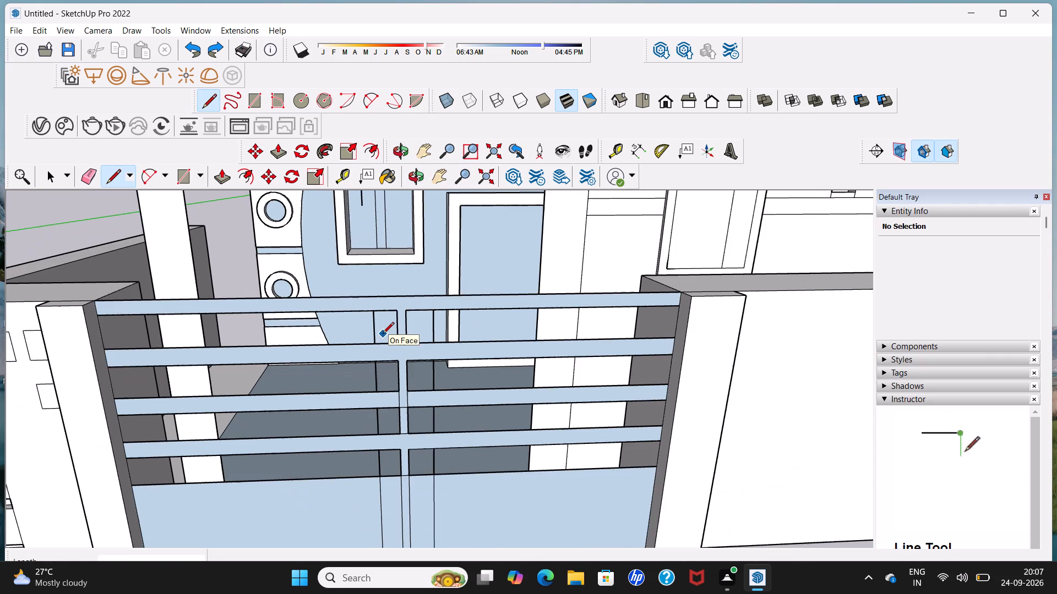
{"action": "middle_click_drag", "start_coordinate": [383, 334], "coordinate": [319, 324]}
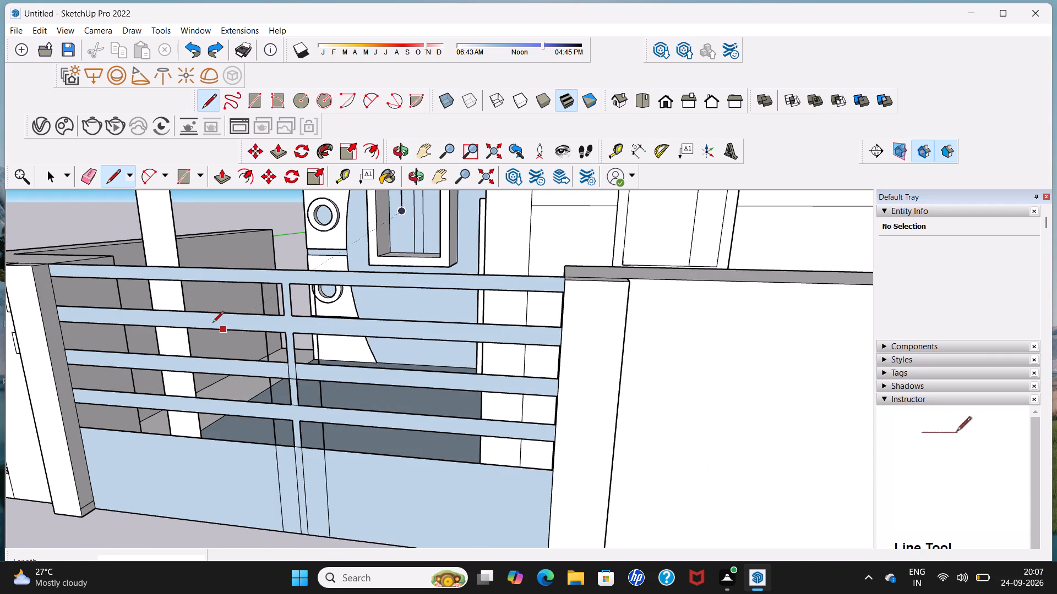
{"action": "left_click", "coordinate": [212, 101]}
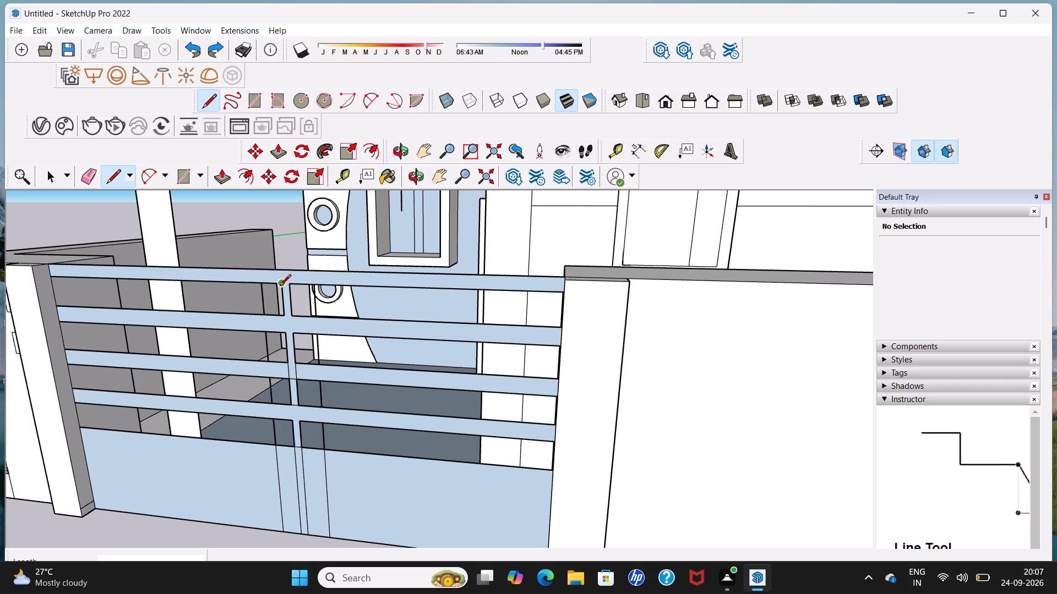
Delete the two outer vertical lines flanking the central strip on the gate's solid lower panel.
{"action": "scroll", "coordinate": [268, 336], "scroll_direction": "down", "scroll_amount": 6}
{"action": "middle_click_drag", "start_coordinate": [271, 339], "coordinate": [413, 335]}
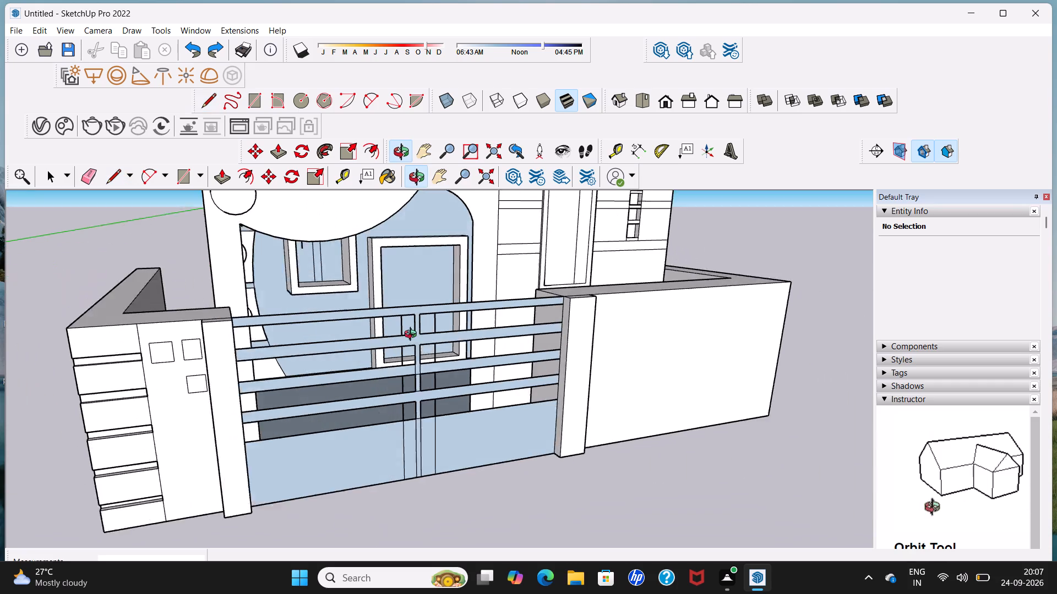
{"action": "middle_click_drag", "start_coordinate": [413, 335], "coordinate": [417, 334]}
{"action": "scroll", "coordinate": [417, 334], "scroll_direction": "down", "scroll_amount": 4}
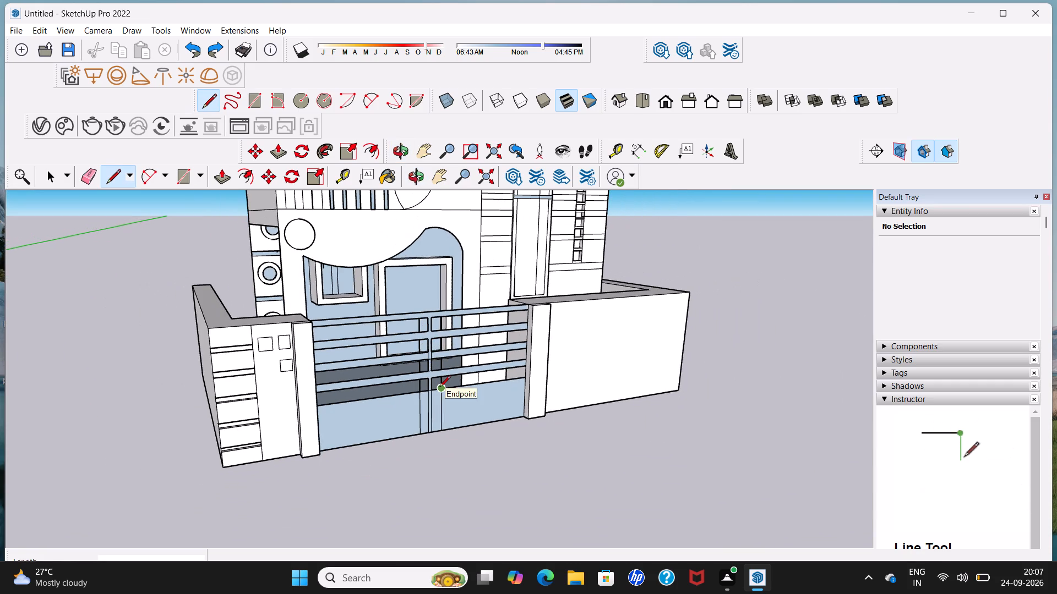
{"action": "key", "text": "space"}
{"action": "left_click", "coordinate": [420, 413]}
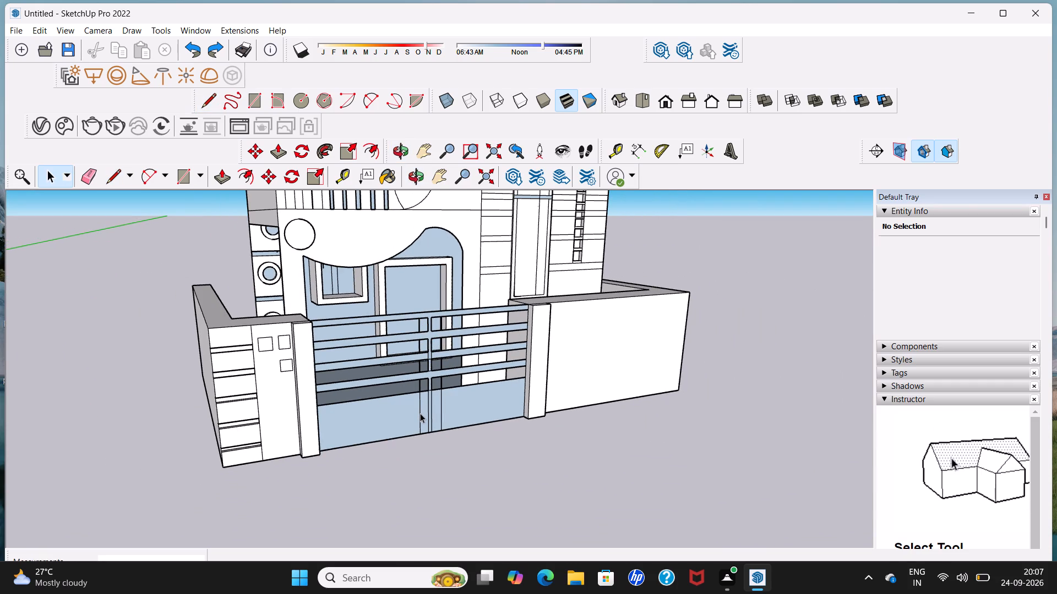
{"action": "key", "text": "Delete"}
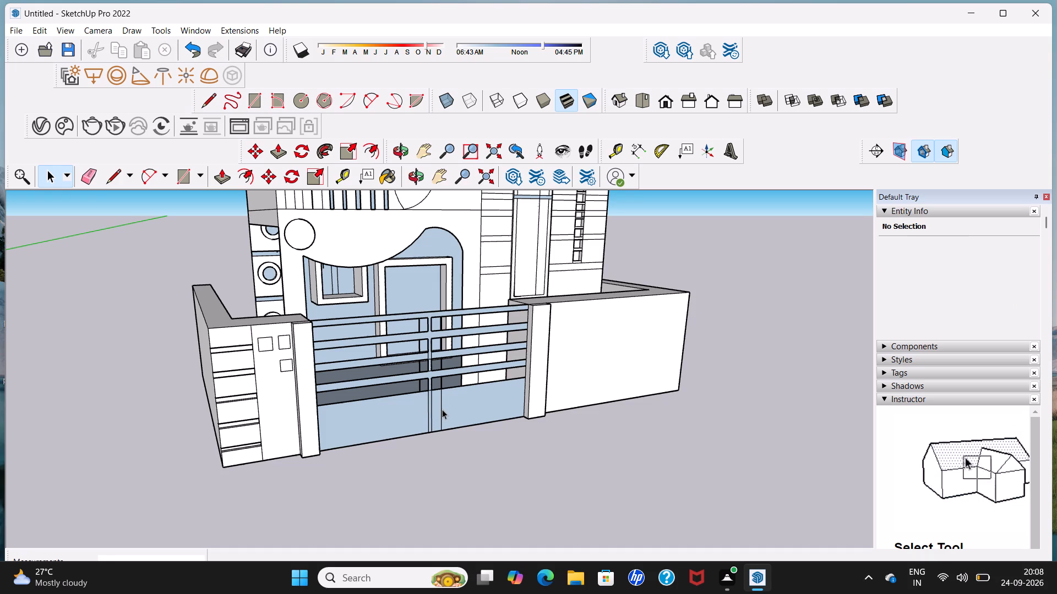
{"action": "scroll", "coordinate": [441, 415], "scroll_direction": "up", "scroll_amount": 3}
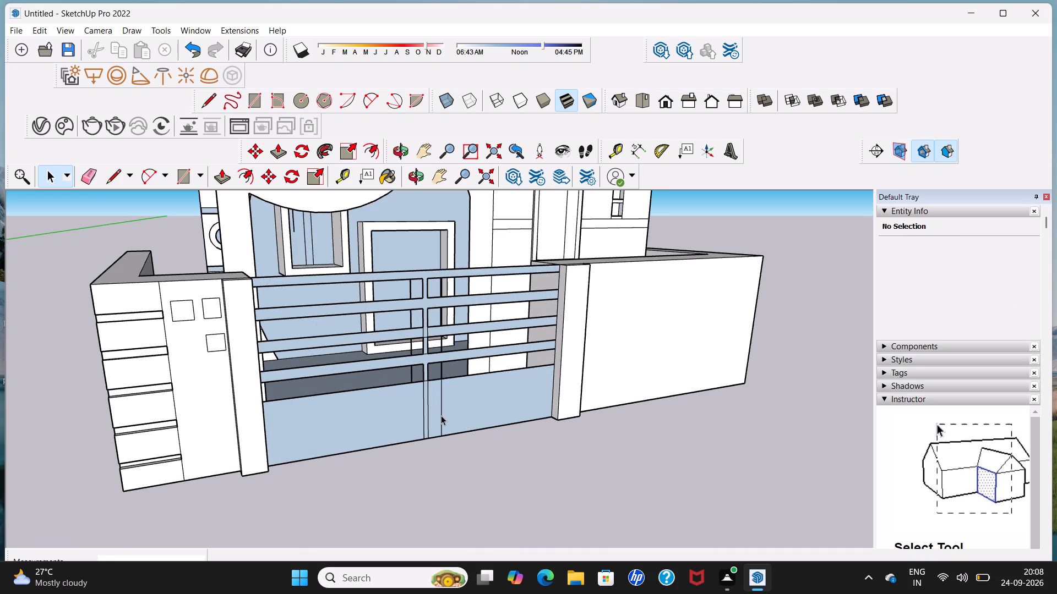
{"action": "left_click", "coordinate": [441, 415]}
{"action": "key", "text": "Delete"}
Delete the short edges crossing the central strip at the lower panel's top and at the lowest rail's top.
{"action": "scroll", "coordinate": [409, 382], "scroll_direction": "up", "scroll_amount": 2}
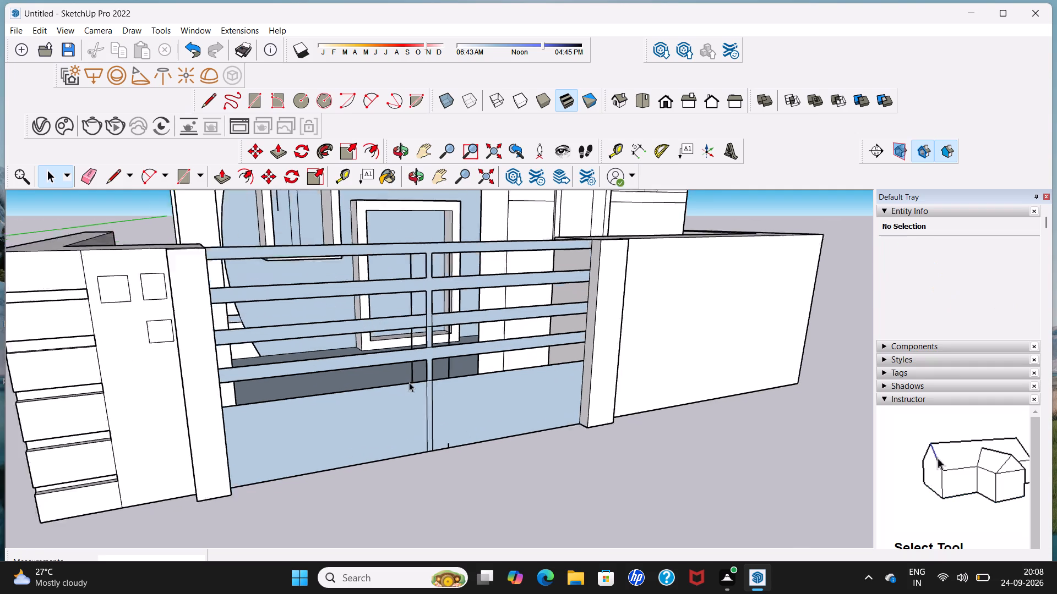
{"action": "scroll", "coordinate": [409, 382], "scroll_direction": "up", "scroll_amount": 2}
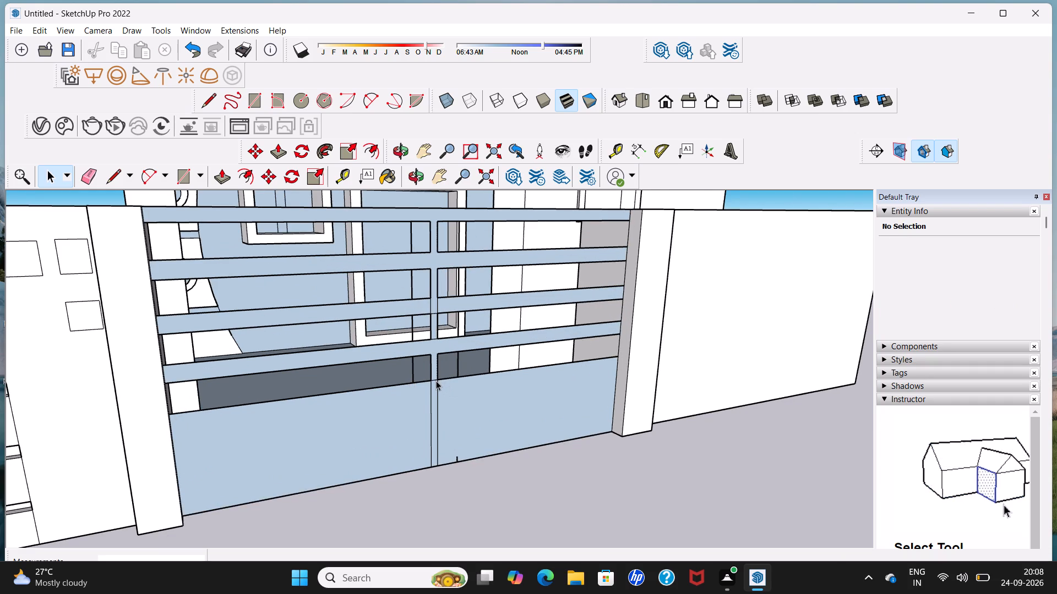
{"action": "left_click", "coordinate": [436, 381]}
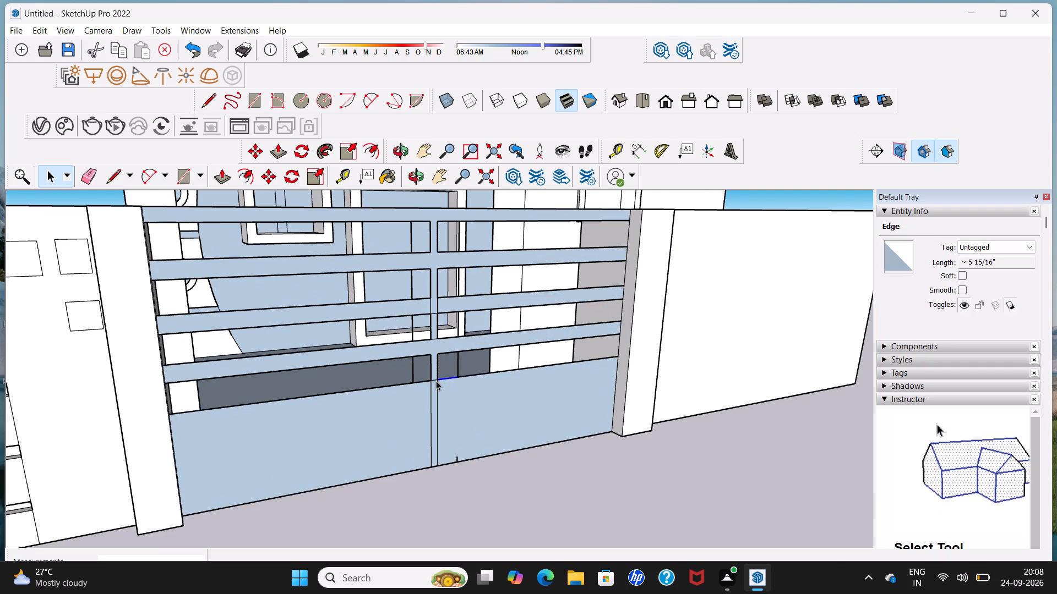
{"action": "left_click", "coordinate": [491, 479]}
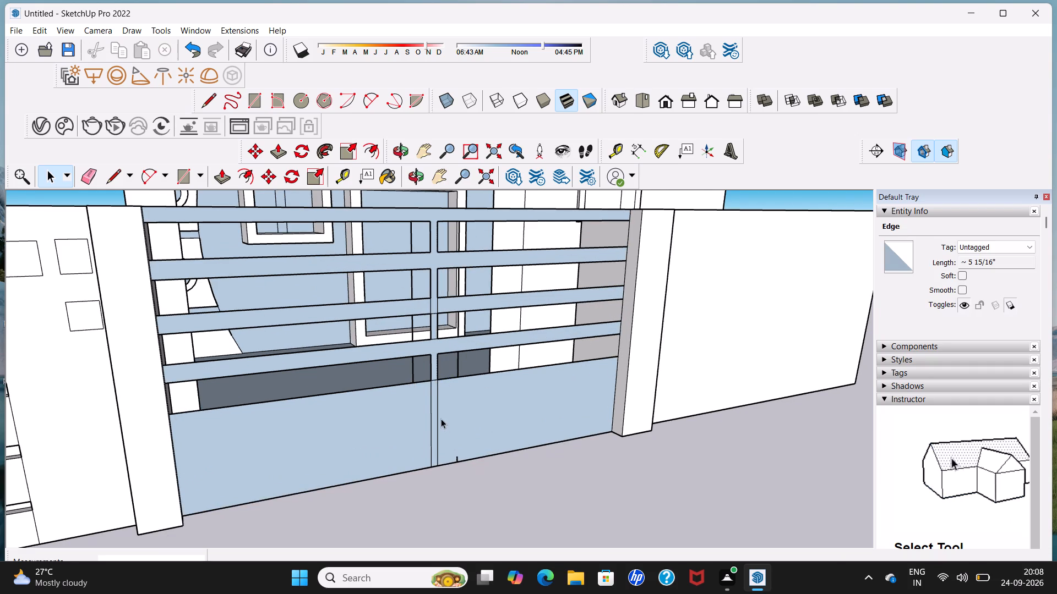
{"action": "scroll", "coordinate": [440, 409], "scroll_direction": "up", "scroll_amount": 4}
{"action": "left_click", "coordinate": [434, 367]}
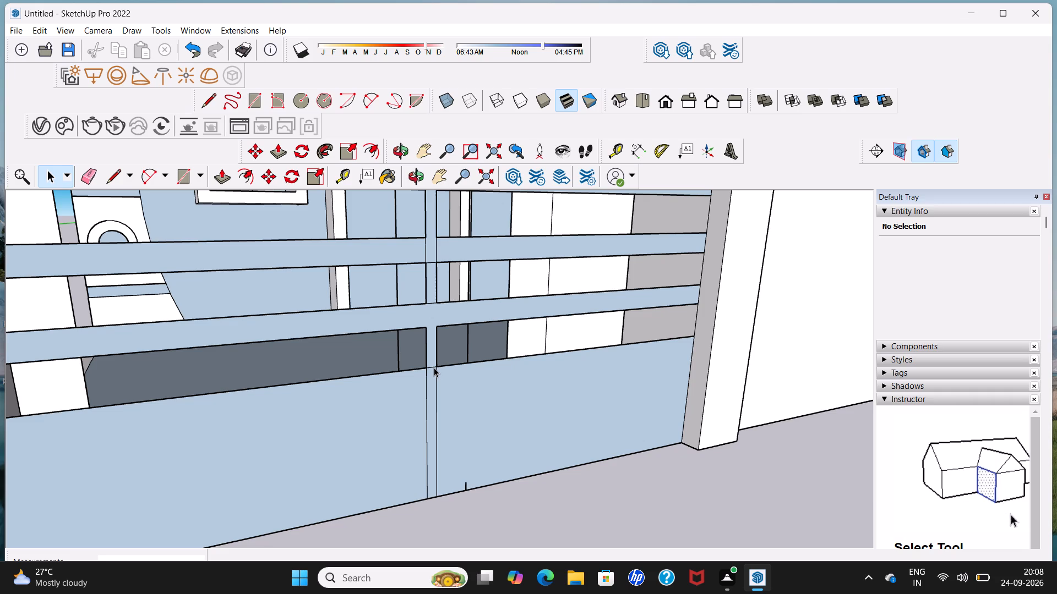
{"action": "key", "text": "Delete"}
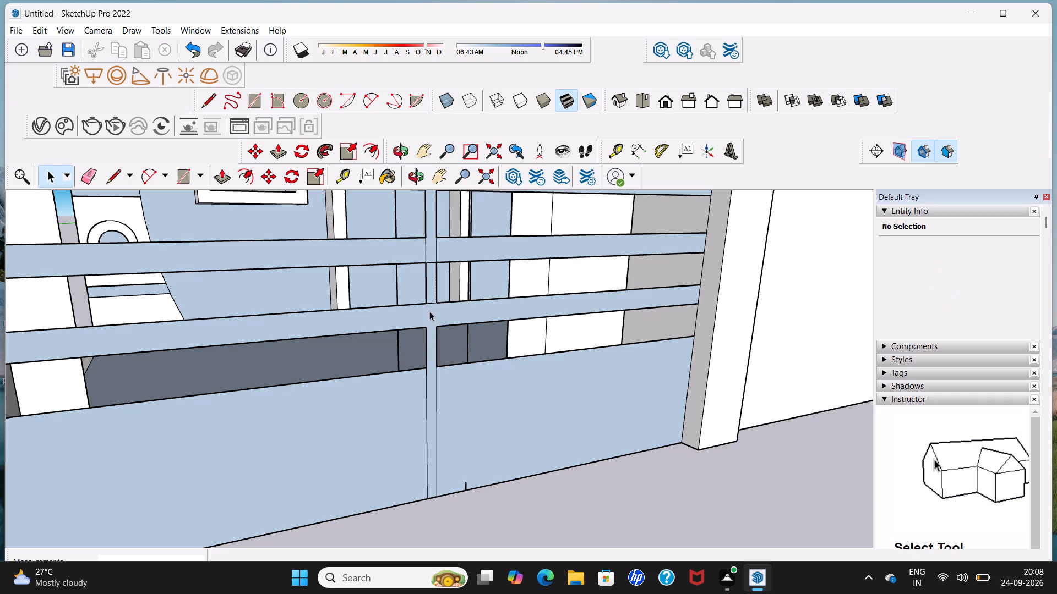
{"action": "left_click", "coordinate": [430, 303]}
{"action": "key", "text": "Delete"}
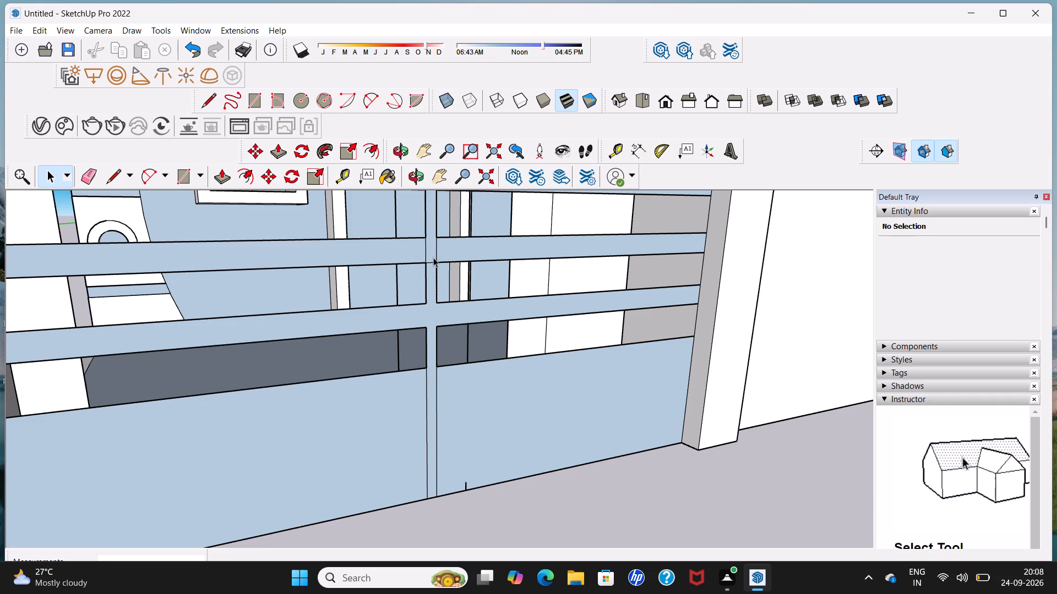
{"action": "left_click", "coordinate": [433, 260]}
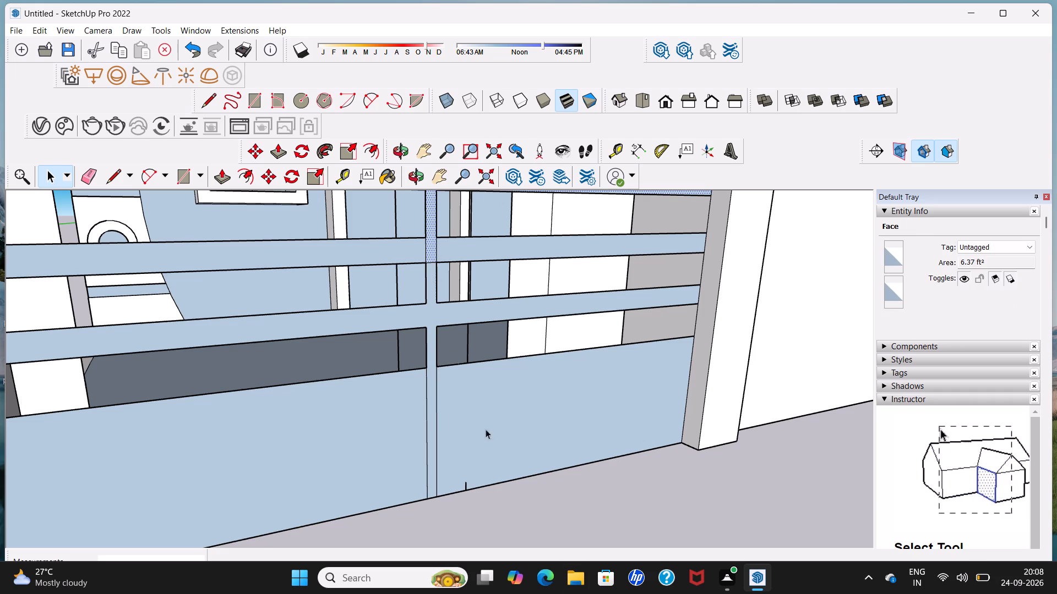
{"action": "left_click", "coordinate": [658, 538]}
Delete the leftover vertical stub at the lower panel's bottom edge beside the central strip.
{"action": "scroll", "coordinate": [465, 487], "scroll_direction": "up", "scroll_amount": 1}
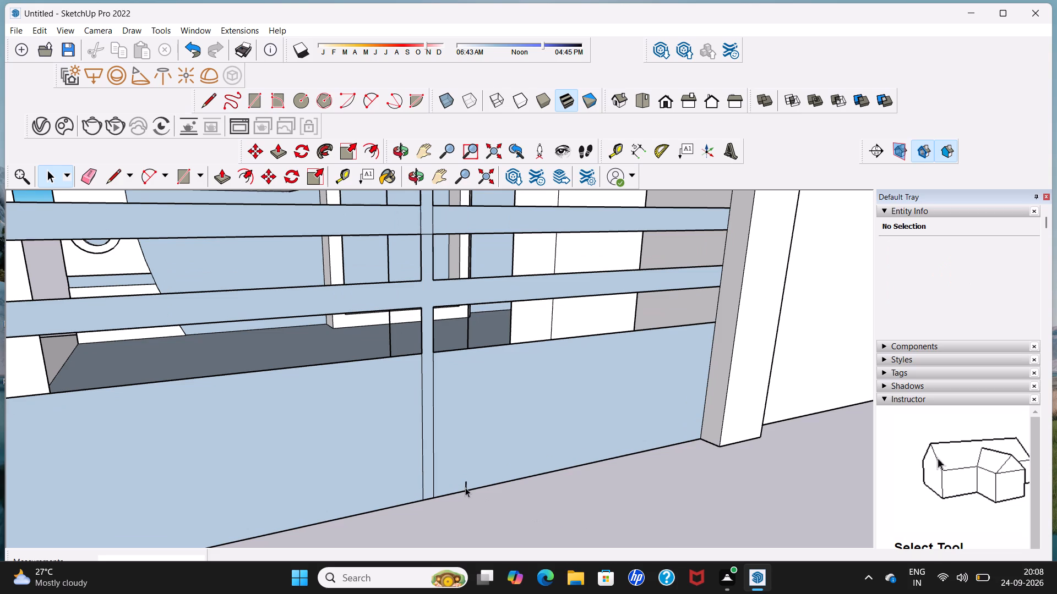
{"action": "left_click", "coordinate": [465, 487]}
{"action": "key", "text": "Delete"}
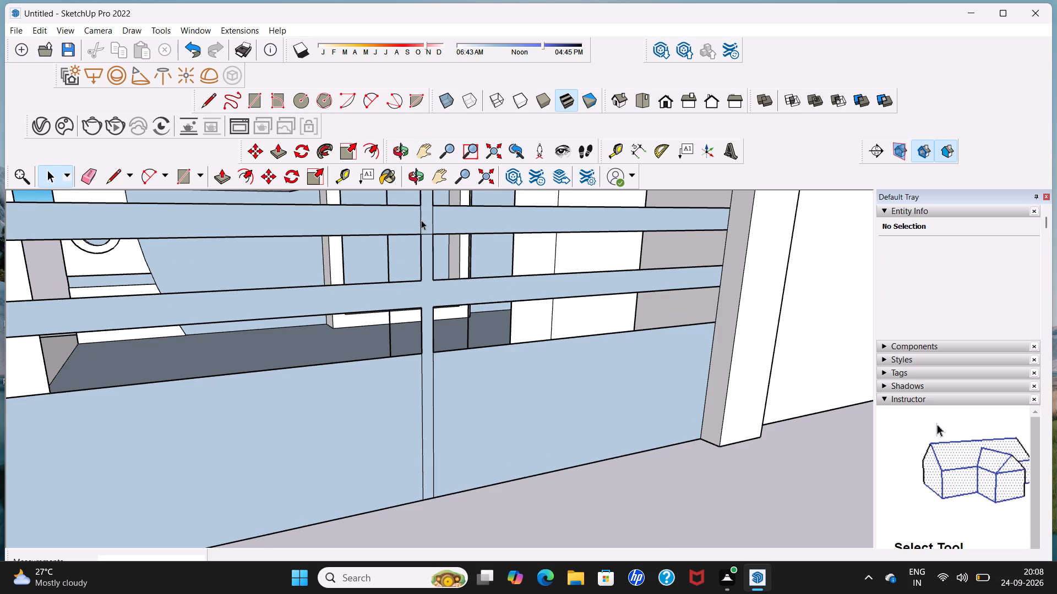
Delete the two vertical segments and the bottom edge segment where the central strip crosses the third rail from the top.
{"action": "left_click", "coordinate": [421, 220]}
{"action": "key", "text": "Delete"}
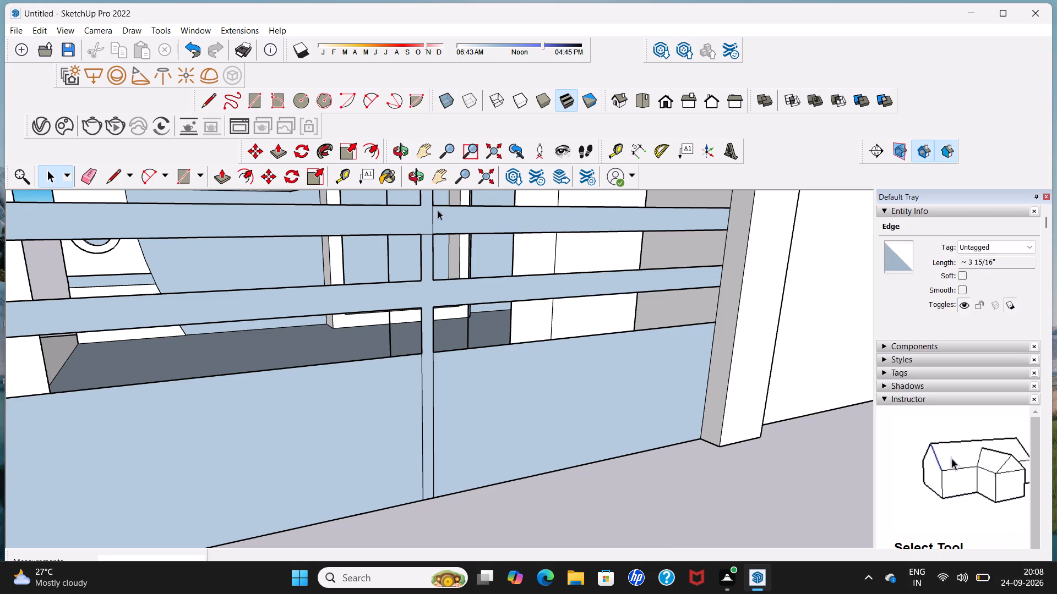
{"action": "left_click", "coordinate": [432, 221]}
{"action": "key", "text": "Delete"}
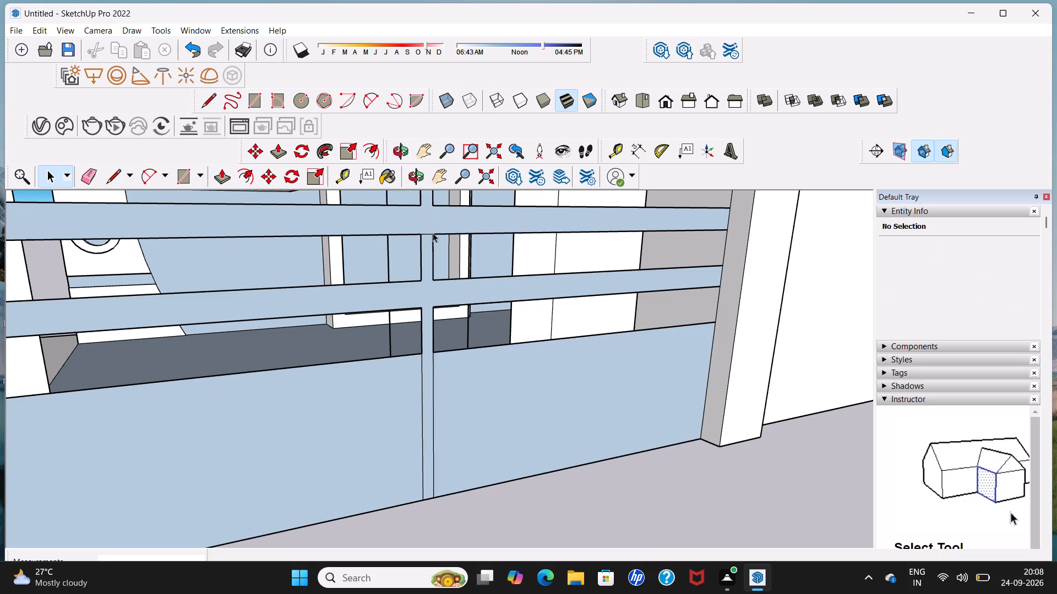
{"action": "left_click", "coordinate": [428, 233]}
{"action": "key", "text": "Delete"}
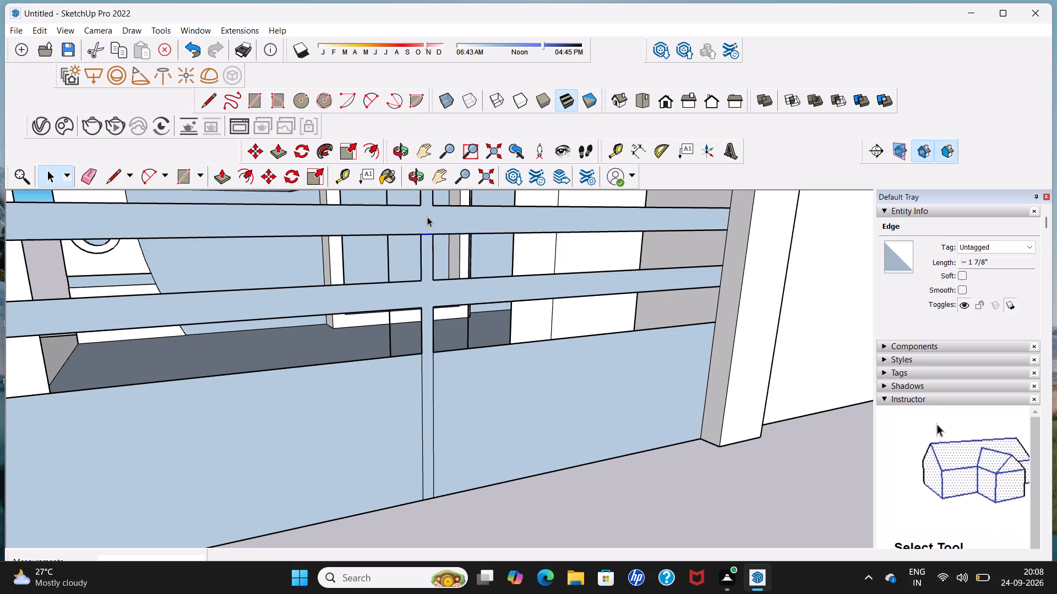
{"action": "scroll", "coordinate": [433, 210], "scroll_direction": "down", "scroll_amount": 3}
{"action": "key", "text": "Delete"}
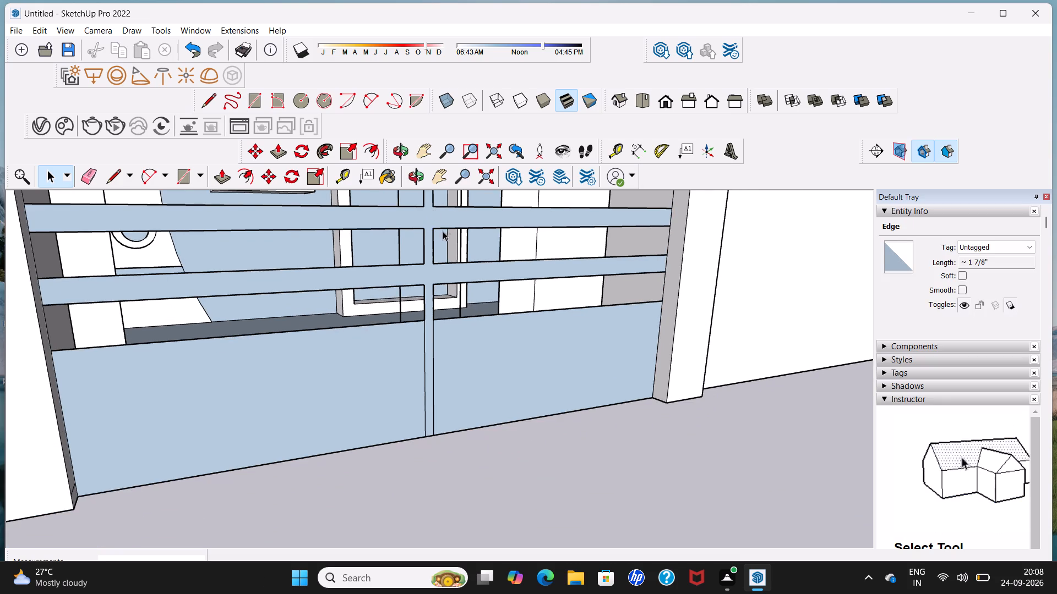
Delete the four leftover vertical line segments left of the gate's central upright, in the gaps between the rails and above the lower panel.
{"action": "scroll", "coordinate": [444, 228], "scroll_direction": "down", "scroll_amount": 9}
{"action": "scroll", "coordinate": [451, 211], "scroll_direction": "up", "scroll_amount": 2}
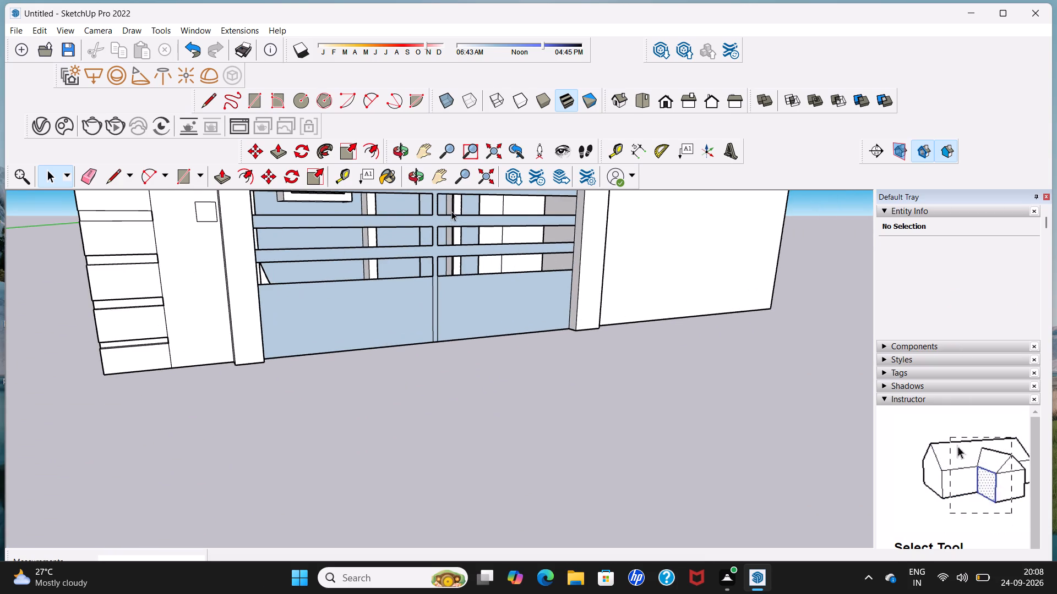
{"action": "middle_click_drag", "start_coordinate": [451, 211], "coordinate": [369, 219]}
{"action": "scroll", "coordinate": [369, 219], "scroll_direction": "up", "scroll_amount": 2}
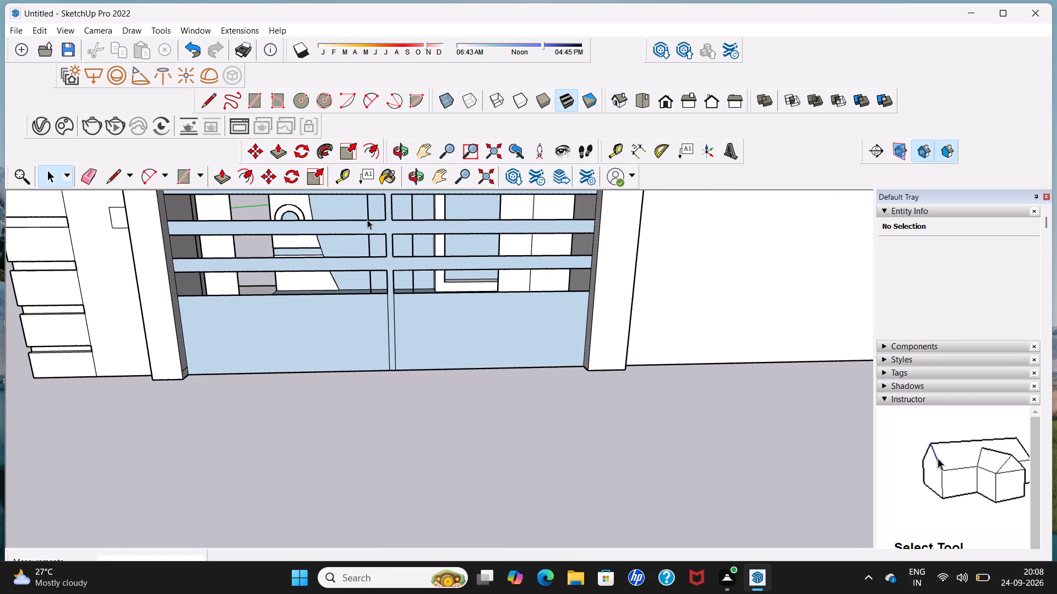
{"action": "left_click", "coordinate": [370, 281]}
{"action": "key", "text": "Delete"}
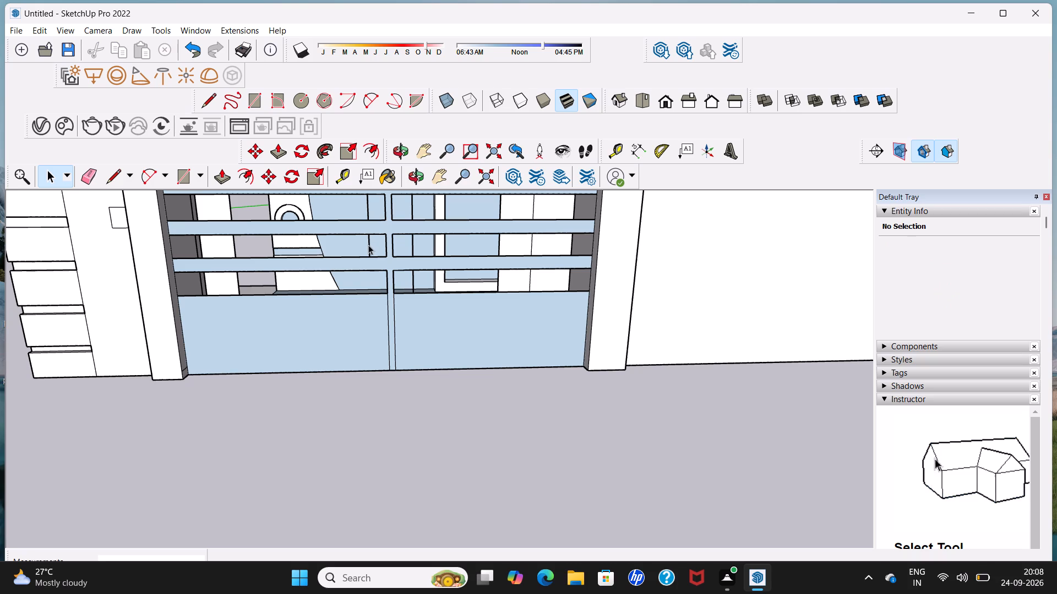
{"action": "left_click", "coordinate": [368, 245]}
{"action": "key", "text": "Delete"}
{"action": "key", "text": "Delete"}
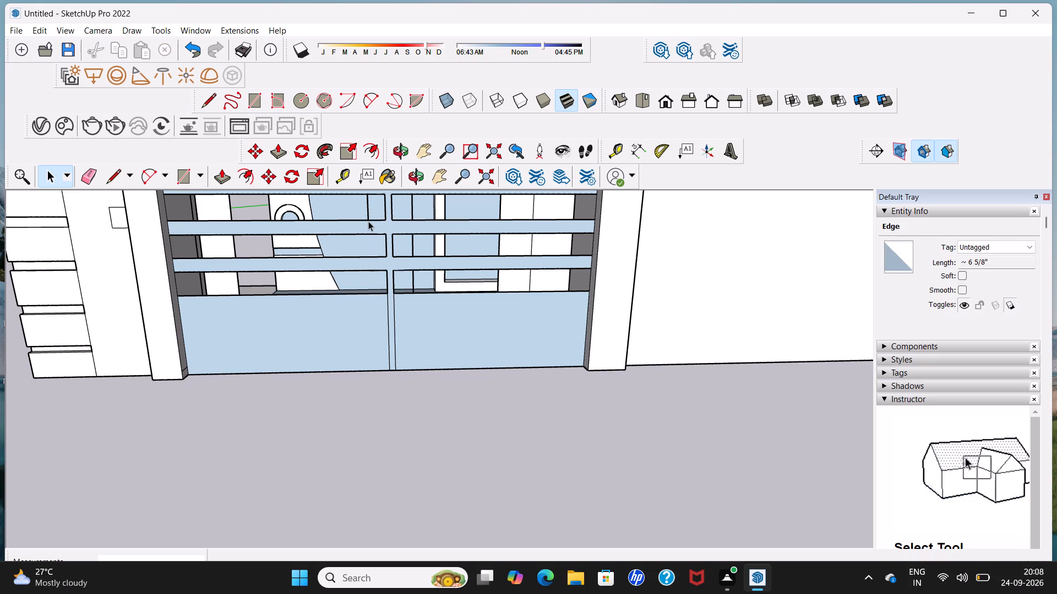
{"action": "middle_click_drag", "start_coordinate": [368, 221], "coordinate": [374, 271]}
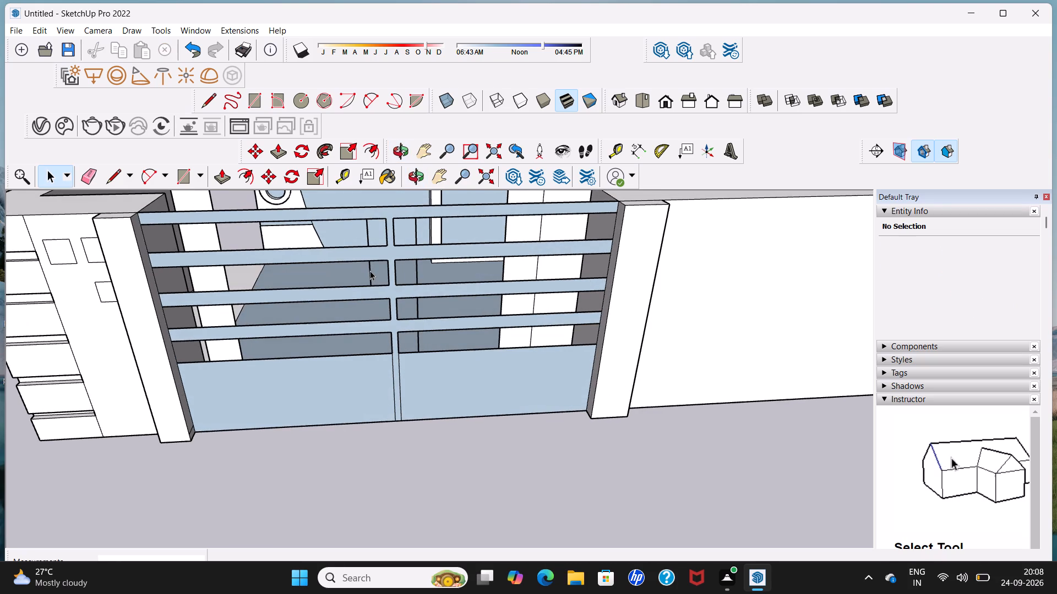
{"action": "left_click", "coordinate": [370, 271]}
{"action": "key", "text": "Delete"}
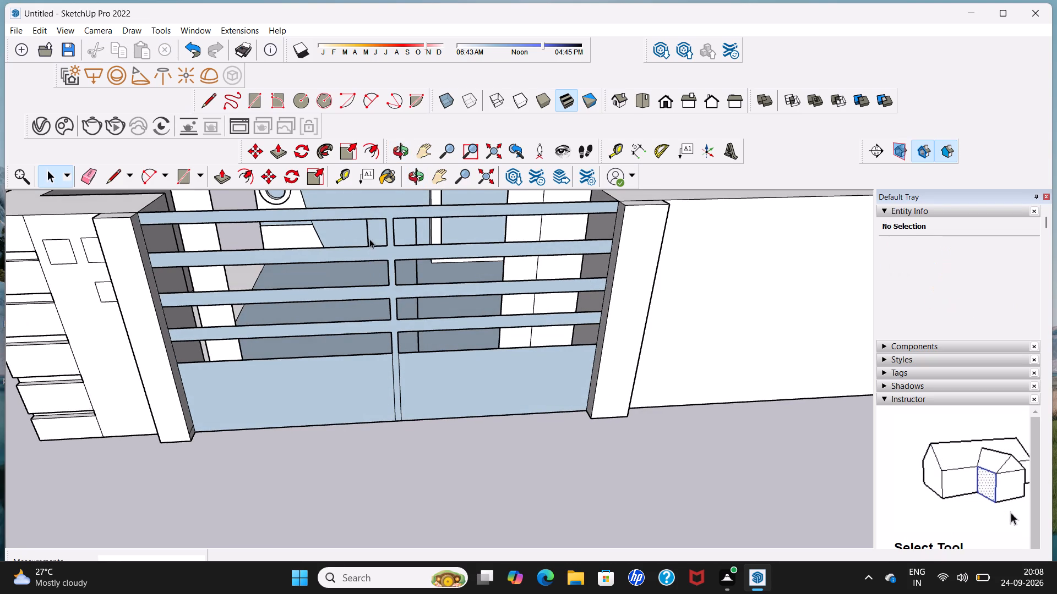
{"action": "left_click", "coordinate": [367, 239]}
{"action": "key", "text": "Delete"}
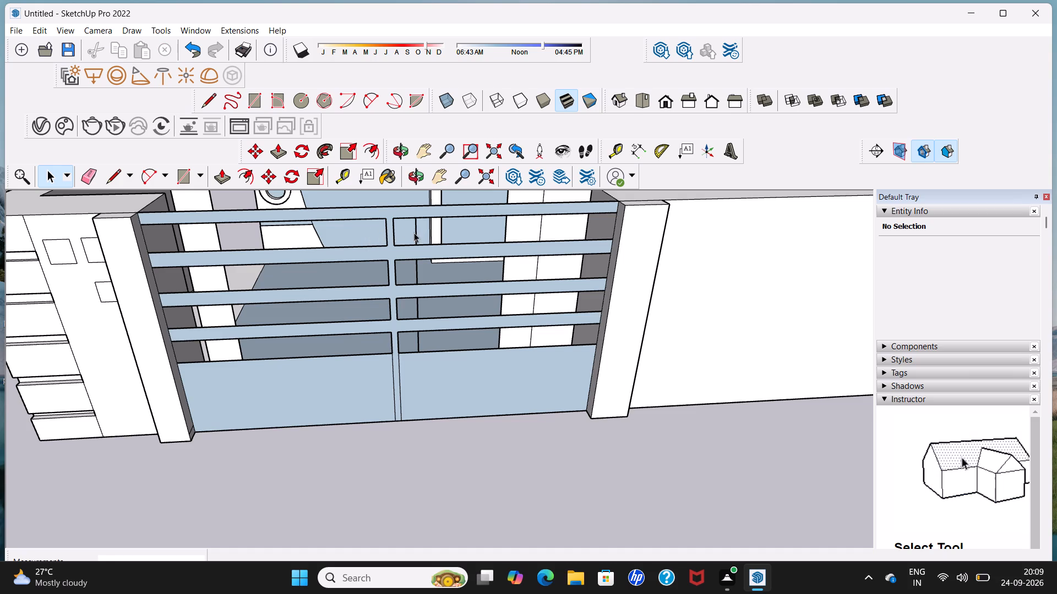
{"action": "key", "text": "Delete"}
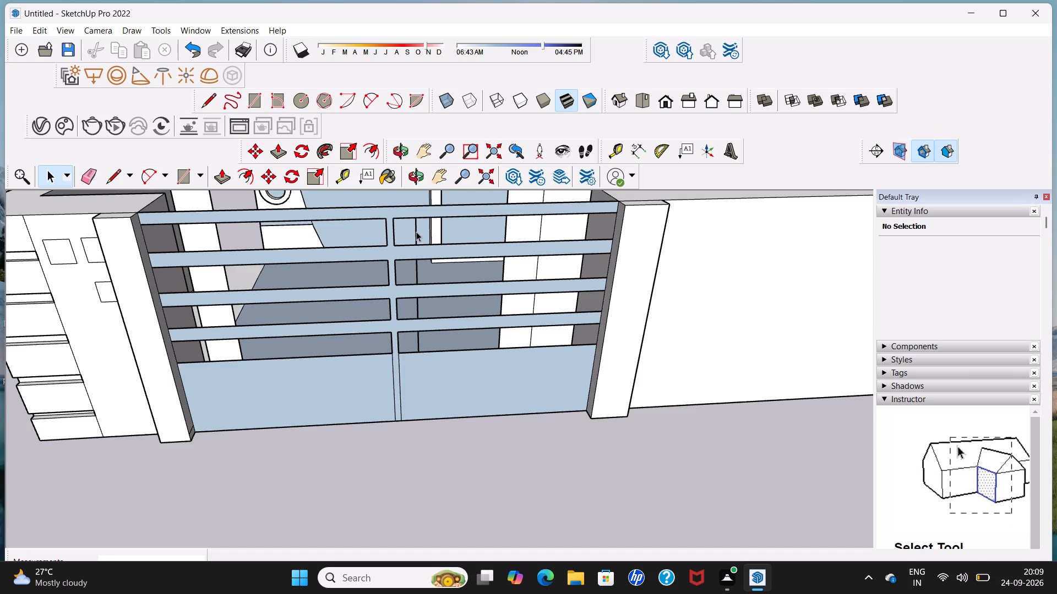
Delete the four leftover vertical line segments right of the gate's central upright, in the gaps between the rails and above the lower panel.
{"action": "left_click", "coordinate": [416, 232]}
{"action": "key", "text": "Delete"}
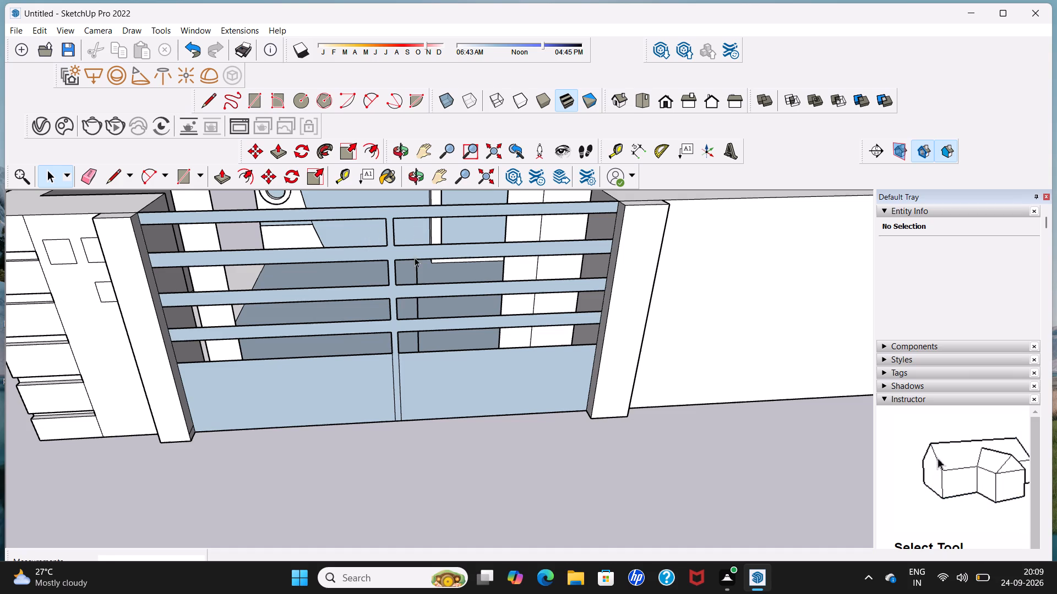
{"action": "left_click", "coordinate": [416, 272]}
{"action": "key", "text": "Delete"}
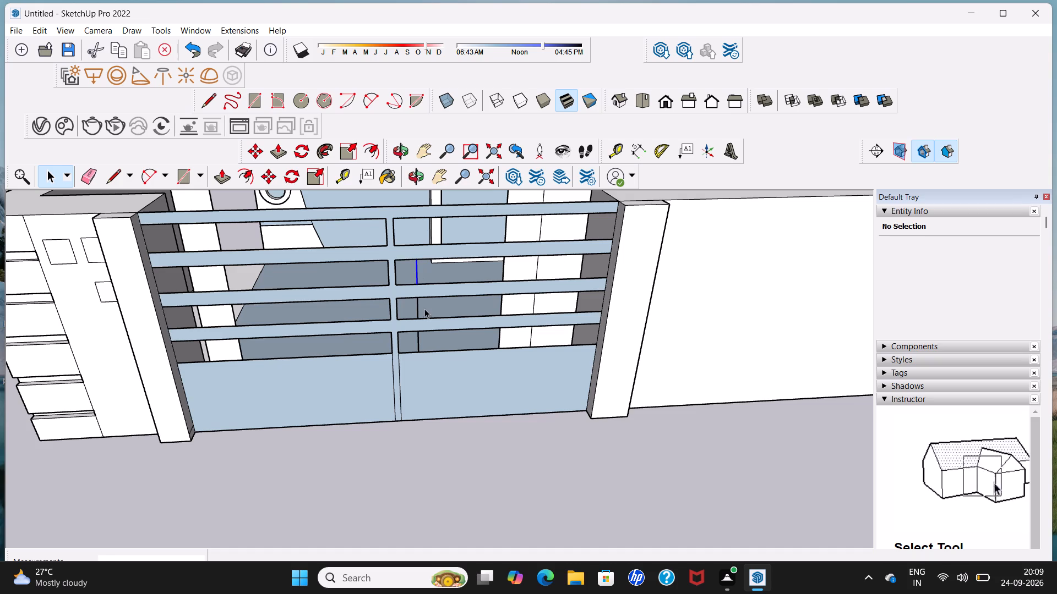
{"action": "key", "text": "Delete"}
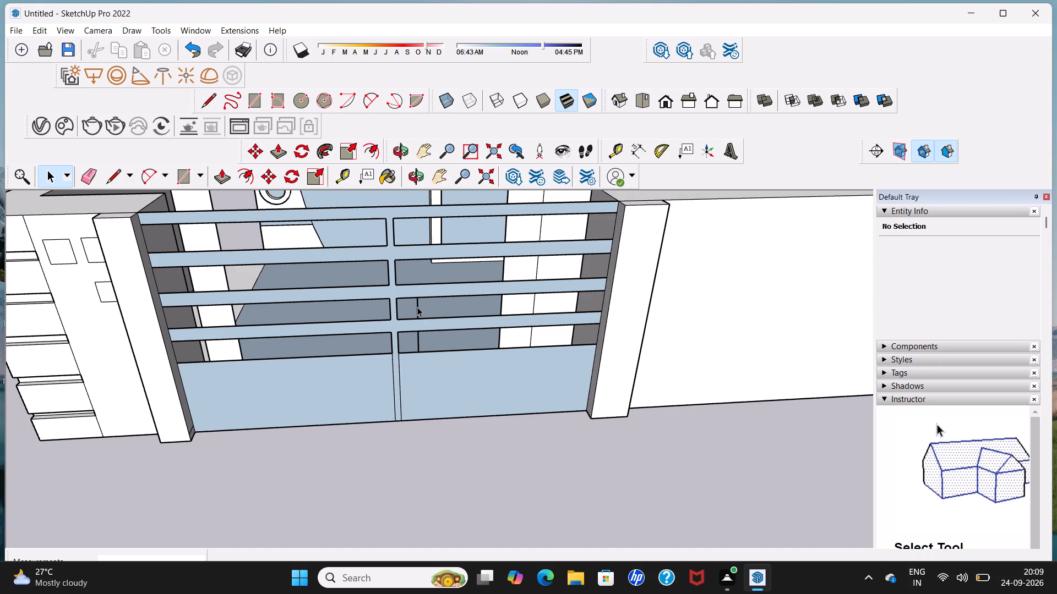
{"action": "left_click", "coordinate": [417, 307]}
{"action": "key", "text": "Delete"}
{"action": "left_click", "coordinate": [418, 339]}
{"action": "key", "text": "Delete"}
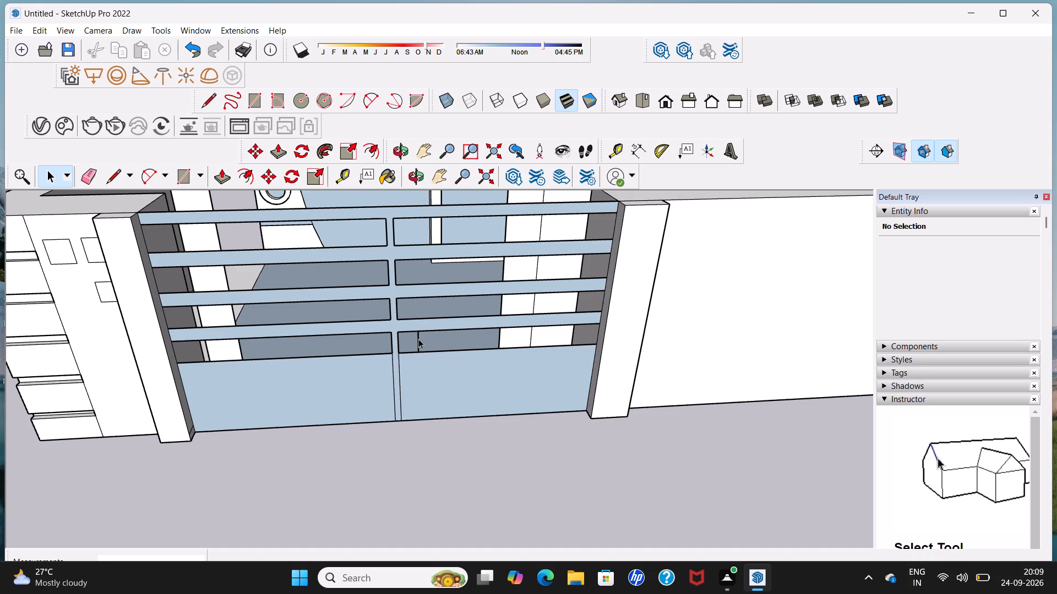
{"action": "key", "text": "Delete"}
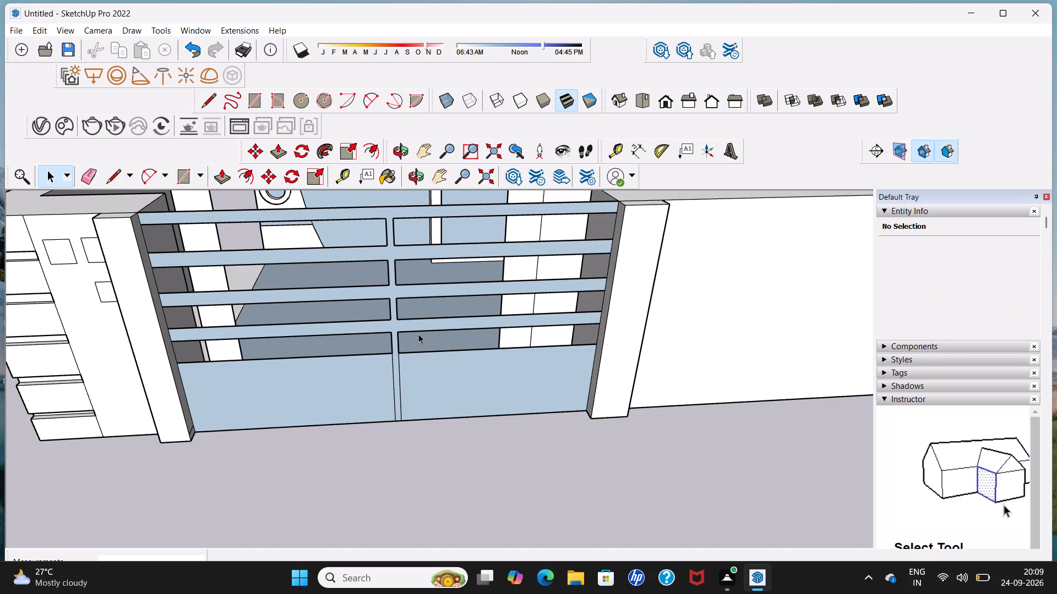
Examine the cleaned-up gate and the whole house front with its boundary wall from several angles.
{"action": "scroll", "coordinate": [418, 334], "scroll_direction": "down", "scroll_amount": 4}
{"action": "middle_click_drag", "start_coordinate": [425, 310], "coordinate": [415, 259]}
{"action": "middle_click_drag", "start_coordinate": [400, 294], "coordinate": [404, 287]}
{"action": "scroll", "coordinate": [400, 294], "scroll_direction": "up", "scroll_amount": 1}
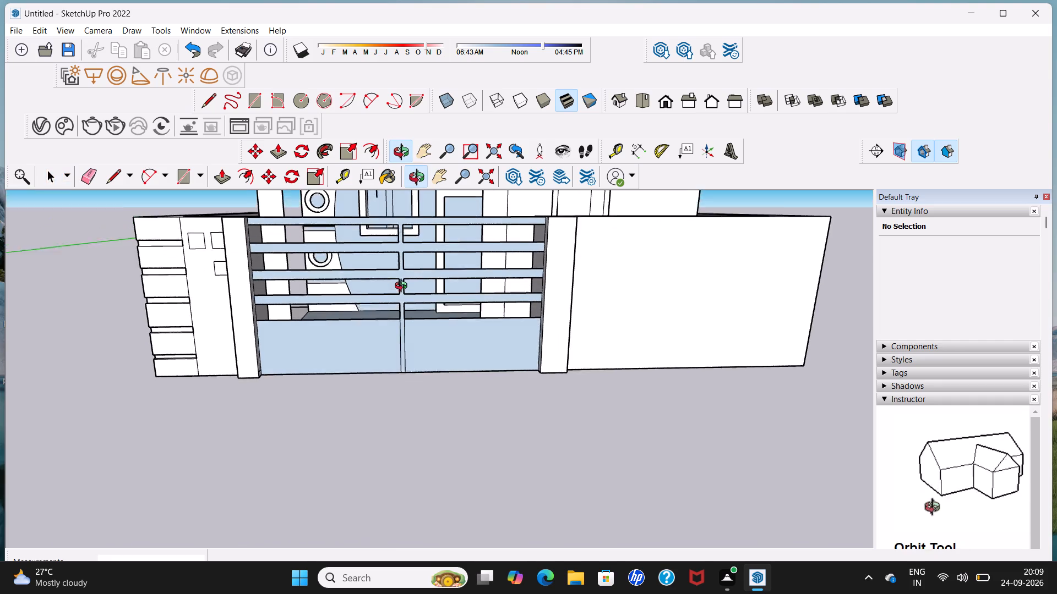
{"action": "middle_click_drag", "start_coordinate": [404, 287], "coordinate": [409, 278]}
{"action": "scroll", "coordinate": [422, 339], "scroll_direction": "up", "scroll_amount": 4}
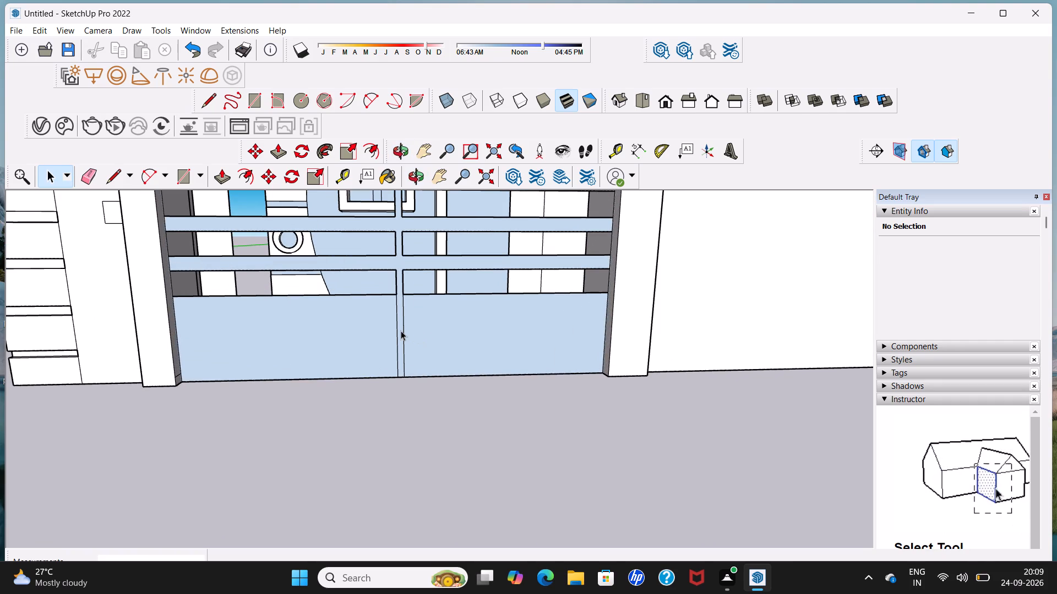
{"action": "scroll", "coordinate": [397, 332], "scroll_direction": "down", "scroll_amount": 5}
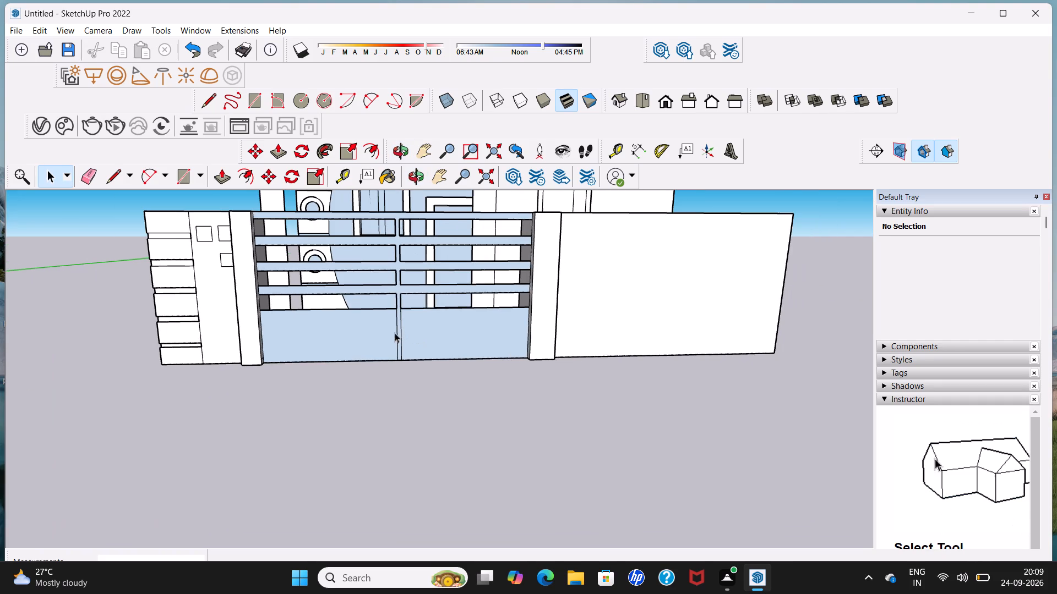
{"action": "scroll", "coordinate": [395, 333], "scroll_direction": "down", "scroll_amount": 5}
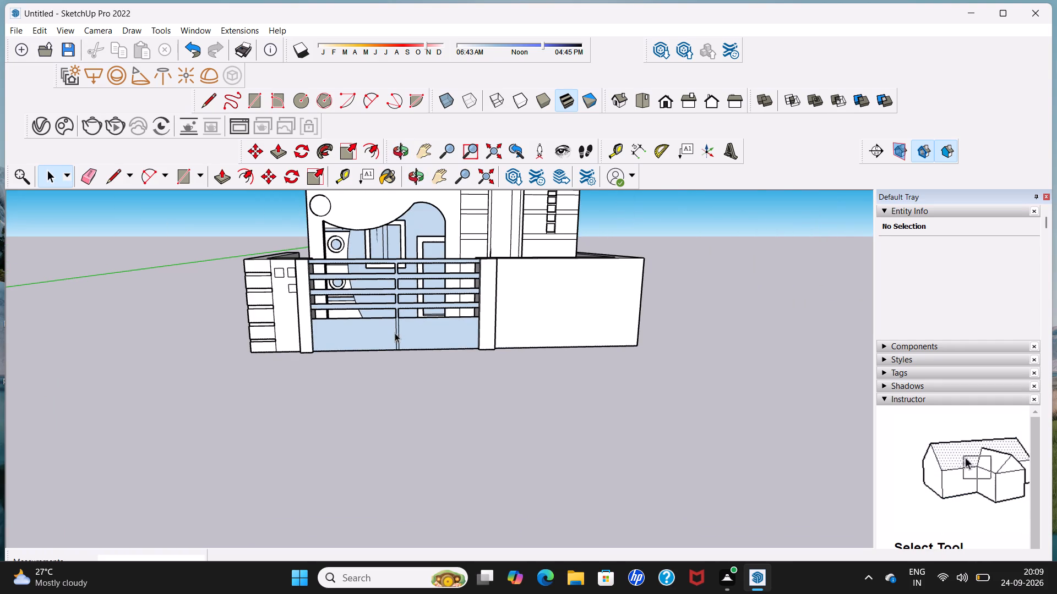
{"action": "scroll", "coordinate": [395, 333], "scroll_direction": "down", "scroll_amount": 4}
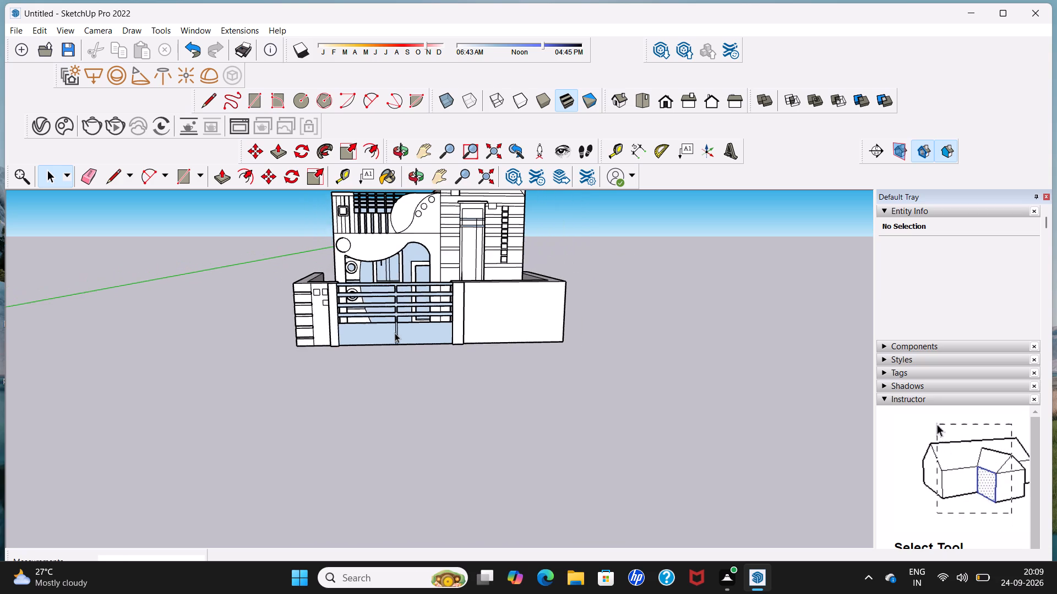
{"action": "scroll", "coordinate": [406, 326], "scroll_direction": "down", "scroll_amount": 3}
{"action": "middle_click_drag", "start_coordinate": [432, 309], "coordinate": [371, 333]}
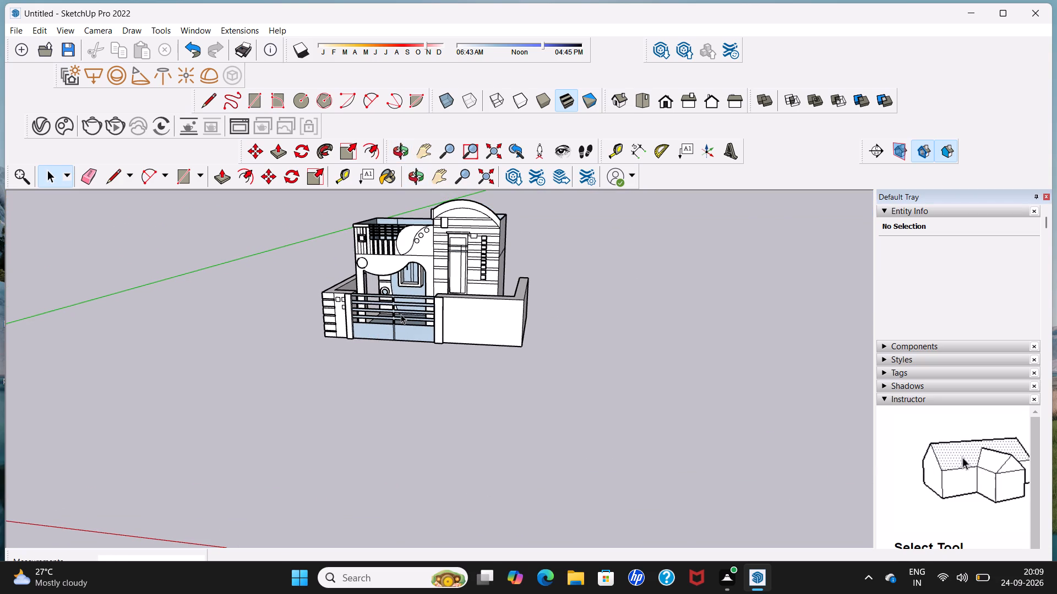
{"action": "scroll", "coordinate": [404, 312], "scroll_direction": "up", "scroll_amount": 4}
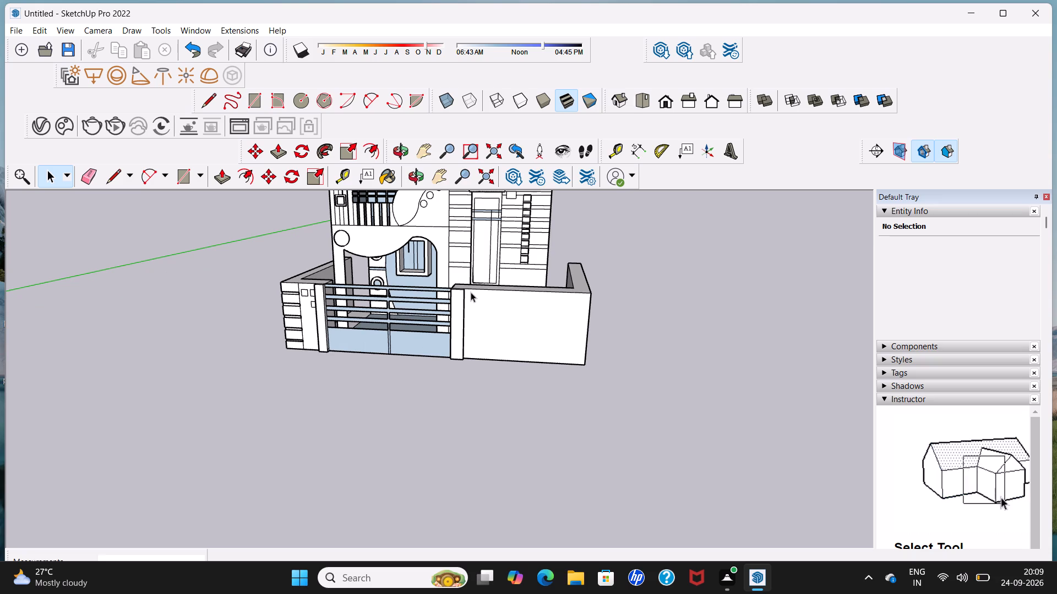
{"action": "scroll", "coordinate": [471, 292], "scroll_direction": "down", "scroll_amount": 4}
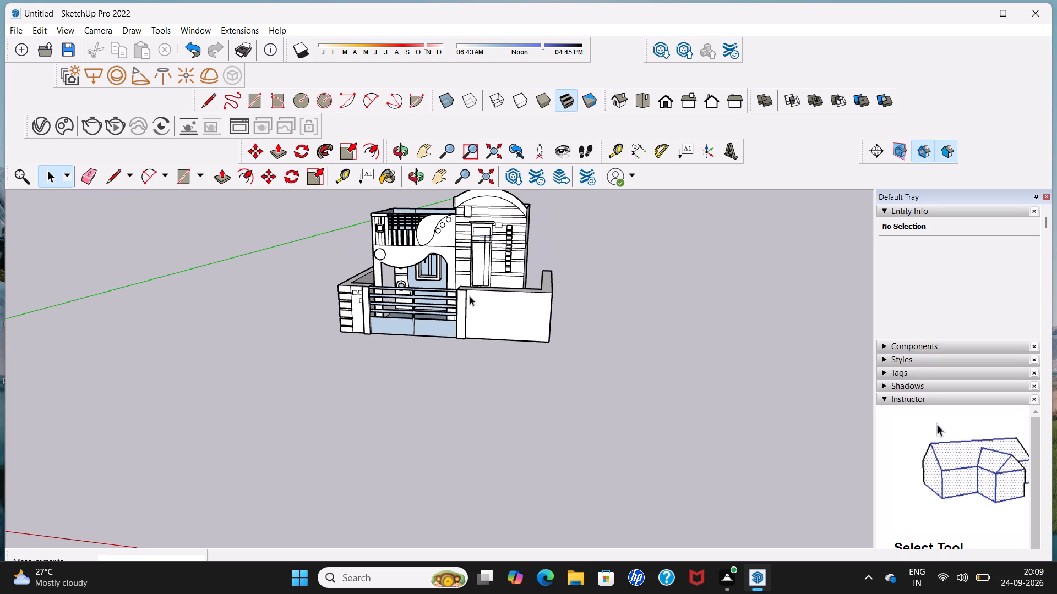
{"action": "middle_click_drag", "start_coordinate": [470, 296], "coordinate": [309, 321], "text": "shift"}
{"action": "middle_click_drag", "start_coordinate": [309, 321], "coordinate": [320, 315]}
Draw two full-height vertical lines about 5' 8" long on the plain front wall right of the gate, marking out a central panel.
{"action": "scroll", "coordinate": [324, 313], "scroll_direction": "up", "scroll_amount": 4}
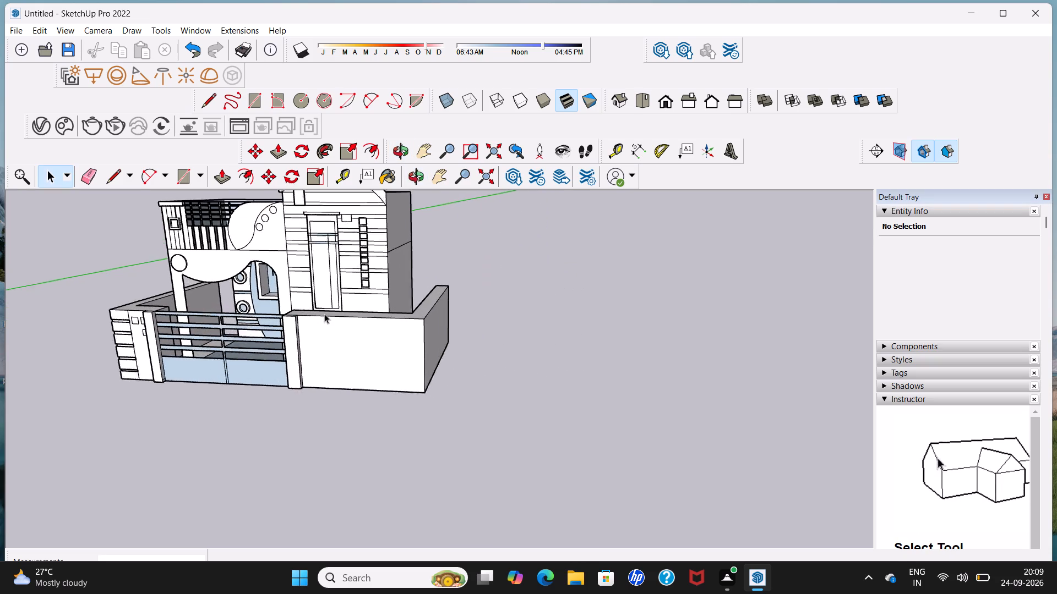
{"action": "scroll", "coordinate": [324, 313], "scroll_direction": "up", "scroll_amount": 5}
{"action": "middle_click_drag", "start_coordinate": [325, 324], "coordinate": [374, 326]}
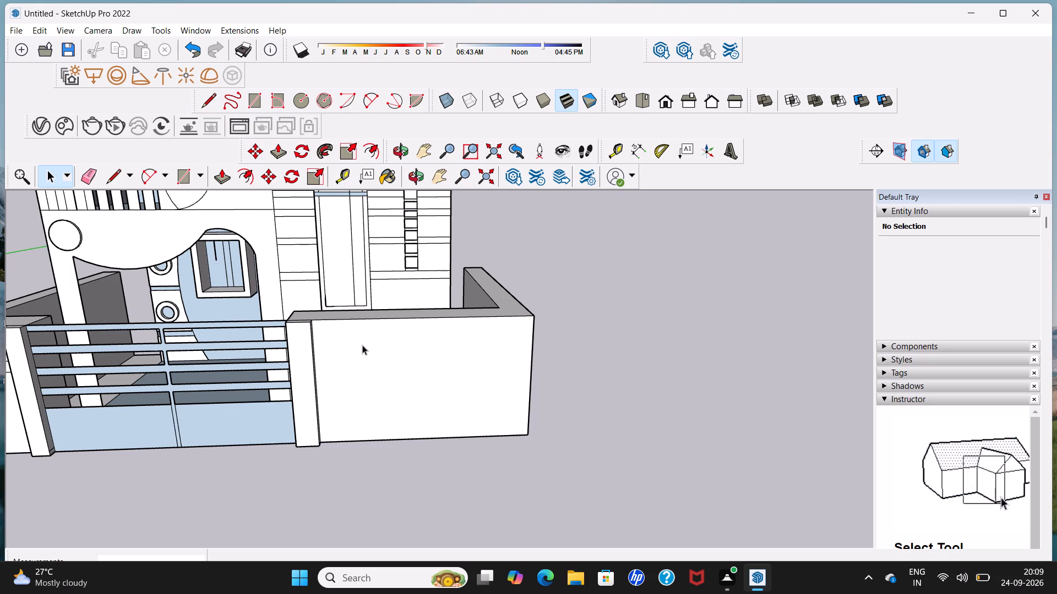
{"action": "middle_click_drag", "start_coordinate": [408, 360], "coordinate": [326, 356]}
{"action": "scroll", "coordinate": [408, 360], "scroll_direction": "up", "scroll_amount": 1}
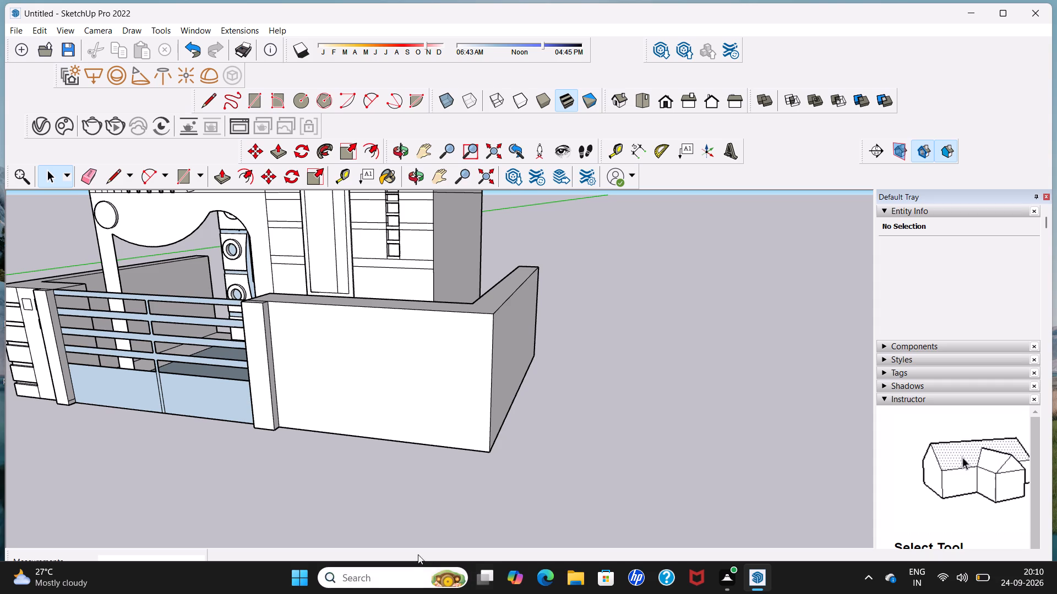
{"action": "middle_click_drag", "start_coordinate": [386, 462], "coordinate": [473, 426]}
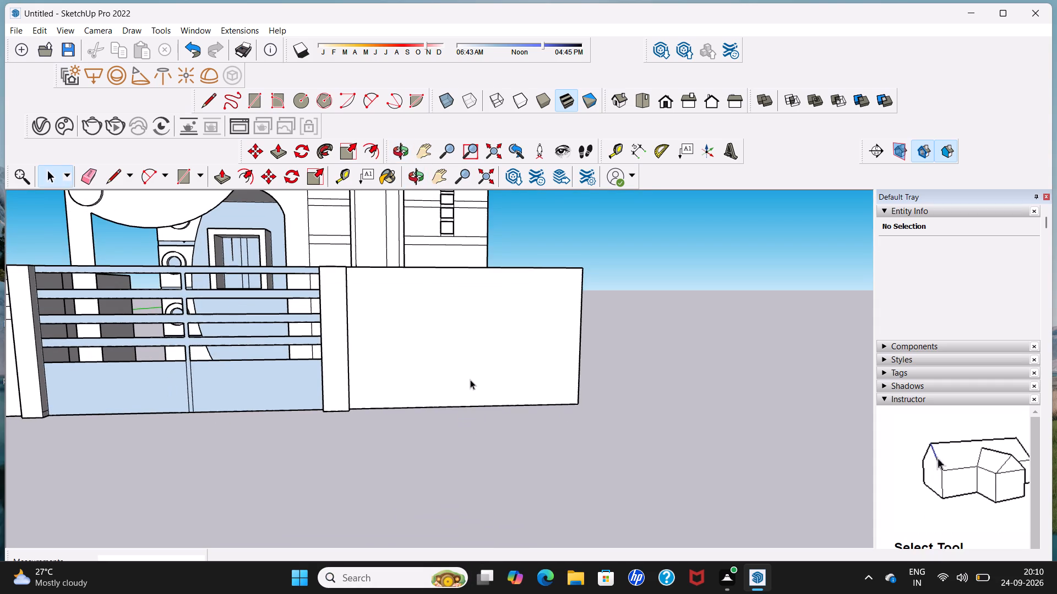
{"action": "middle_click_drag", "start_coordinate": [468, 367], "coordinate": [425, 464]}
{"action": "middle_click_drag", "start_coordinate": [427, 448], "coordinate": [406, 446]}
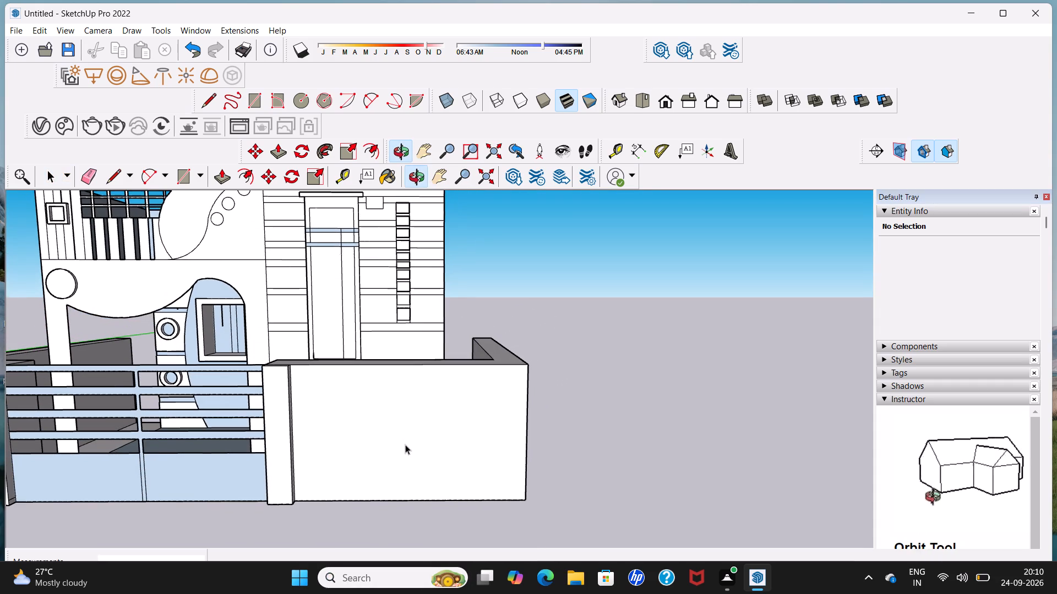
{"action": "left_click", "coordinate": [206, 100]}
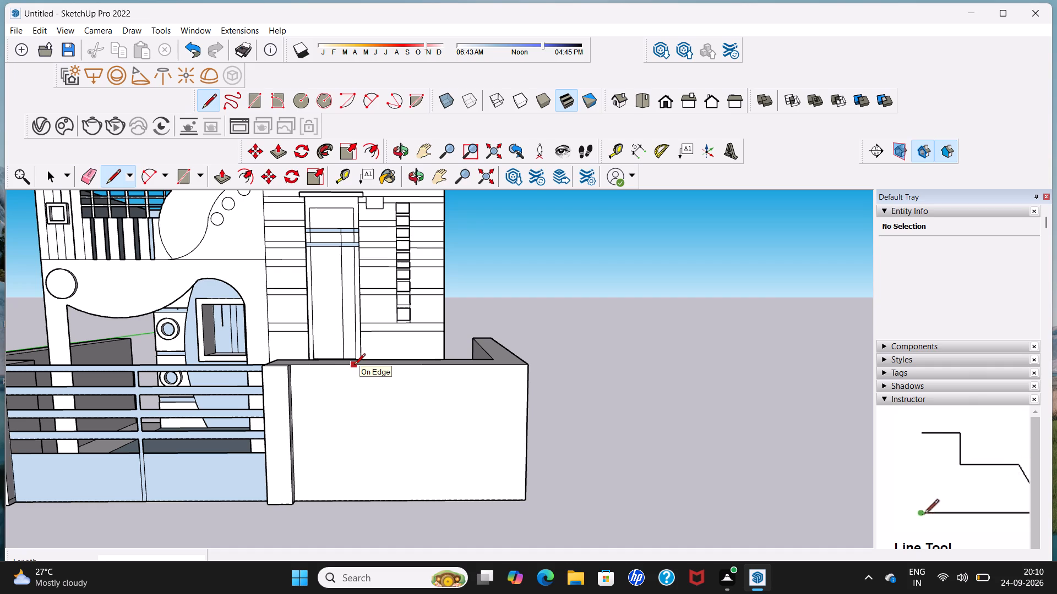
{"action": "left_click", "coordinate": [354, 366]}
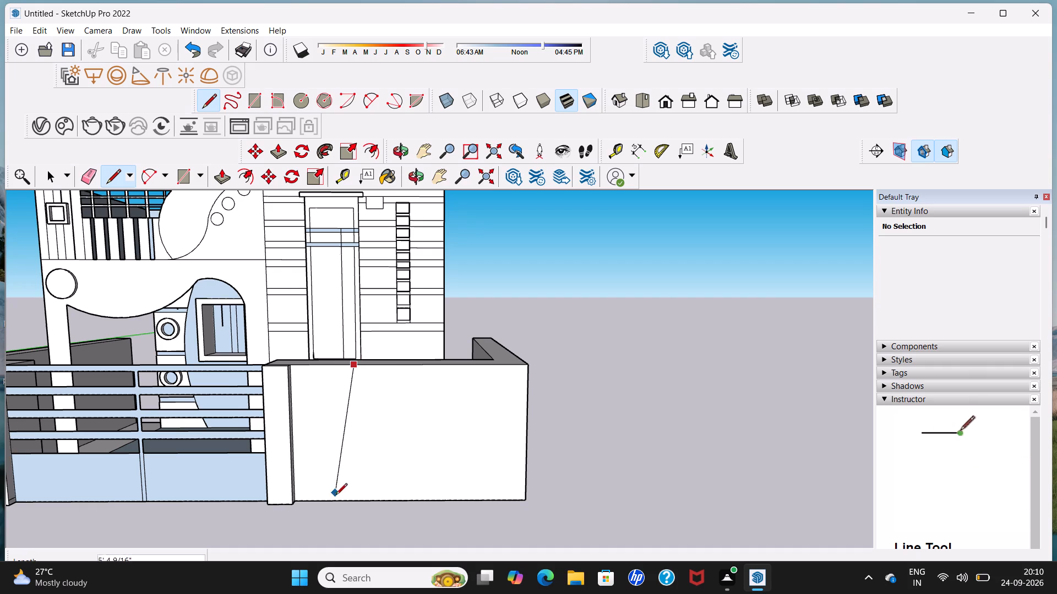
{"action": "left_click", "coordinate": [357, 499]}
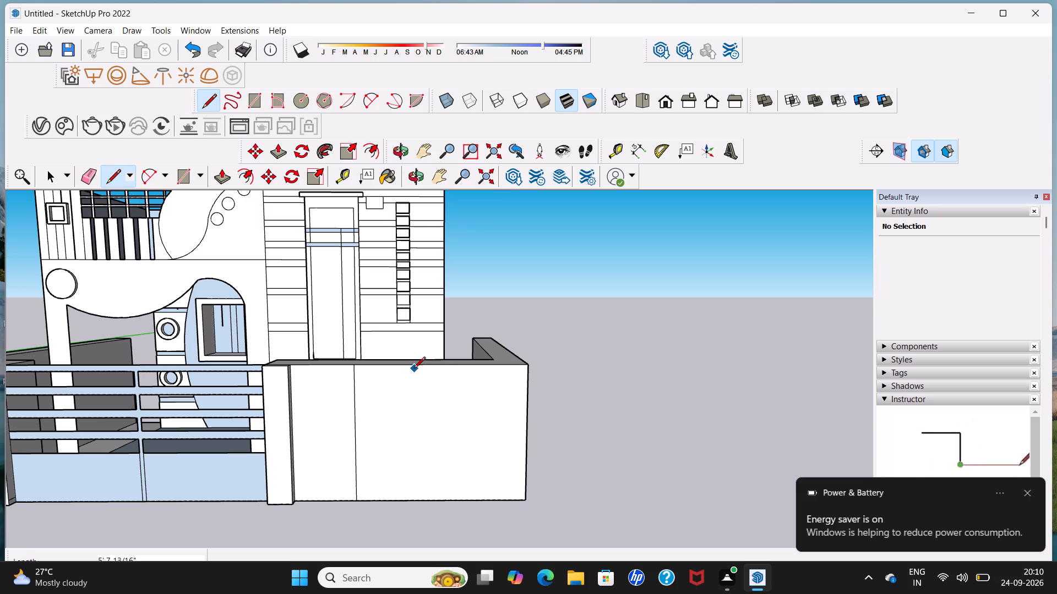
{"action": "left_click", "coordinate": [408, 368]}
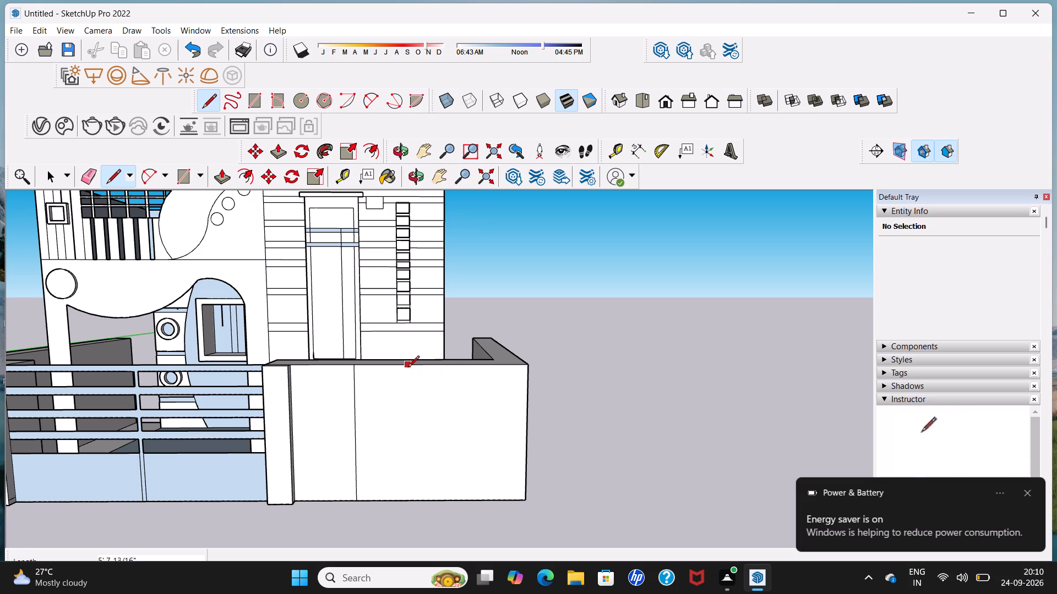
{"action": "left_click", "coordinate": [405, 497]}
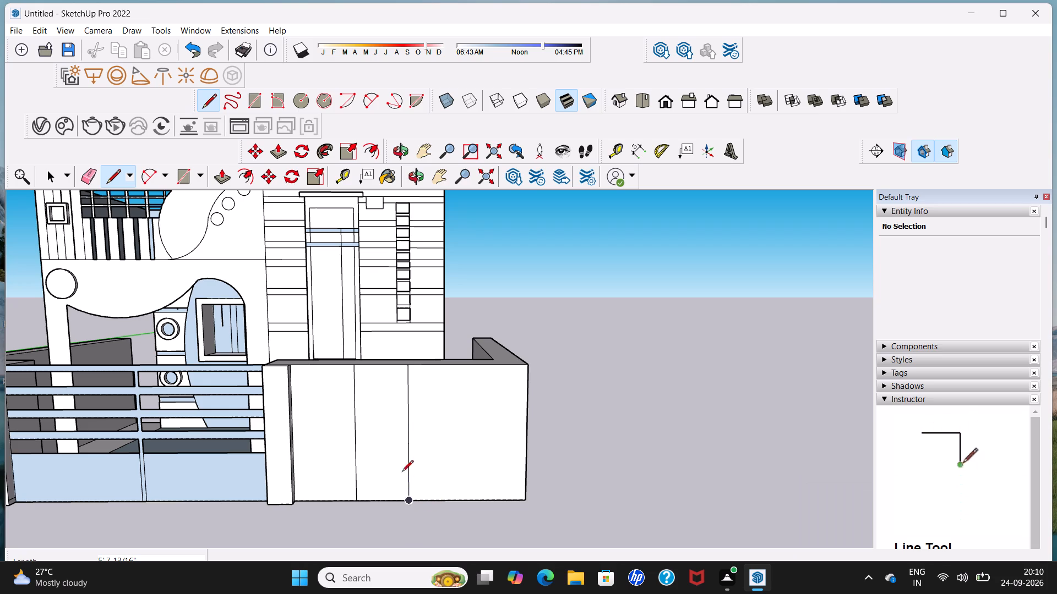
Draw a narrow three-sided slot outline about 2' 5" deep, down from the top edge of the marked central panel on the front wall.
{"action": "scroll", "coordinate": [374, 379], "scroll_direction": "up", "scroll_amount": 3}
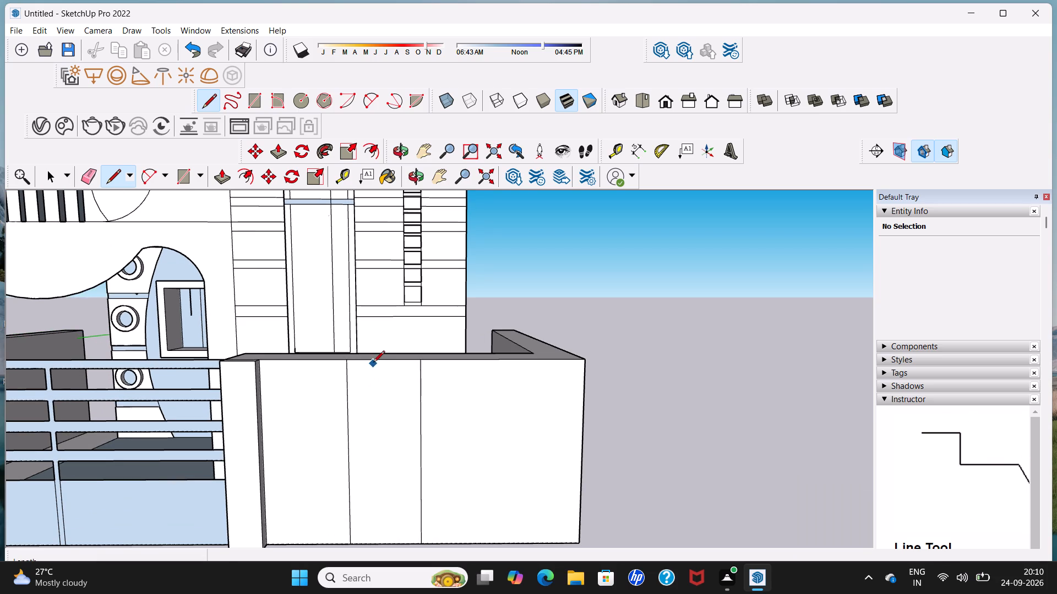
{"action": "left_click", "coordinate": [373, 363]}
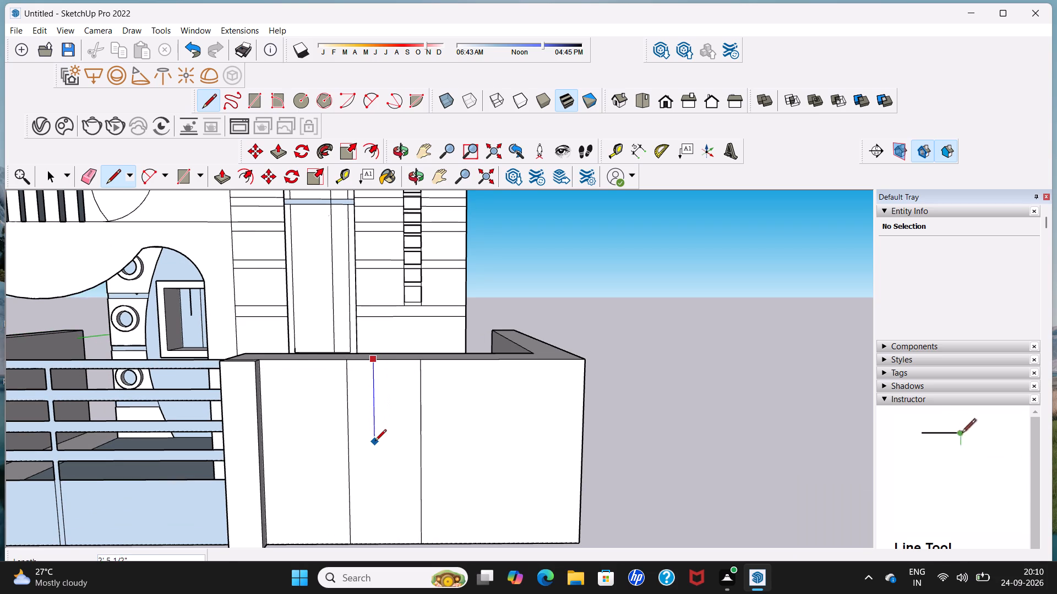
{"action": "left_click", "coordinate": [375, 442]}
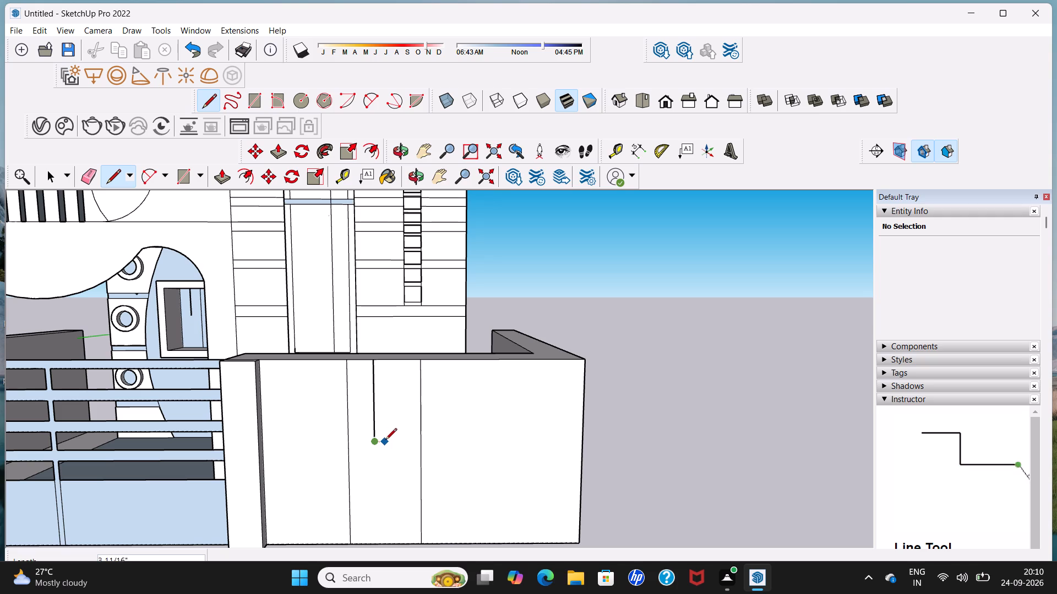
{"action": "left_click", "coordinate": [394, 439]}
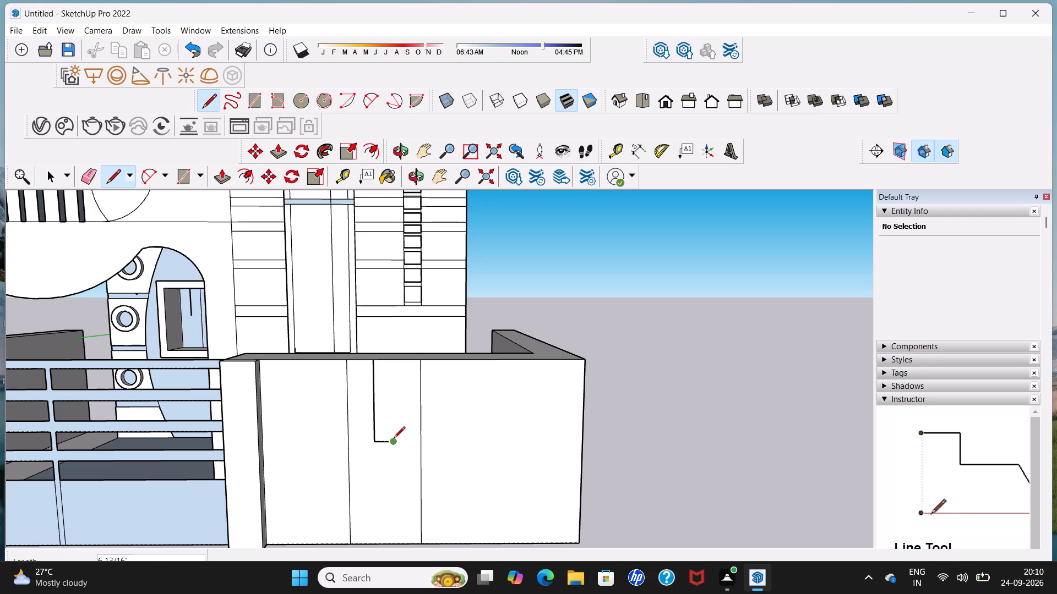
{"action": "left_click", "coordinate": [397, 362]}
{"action": "key", "text": "space"}
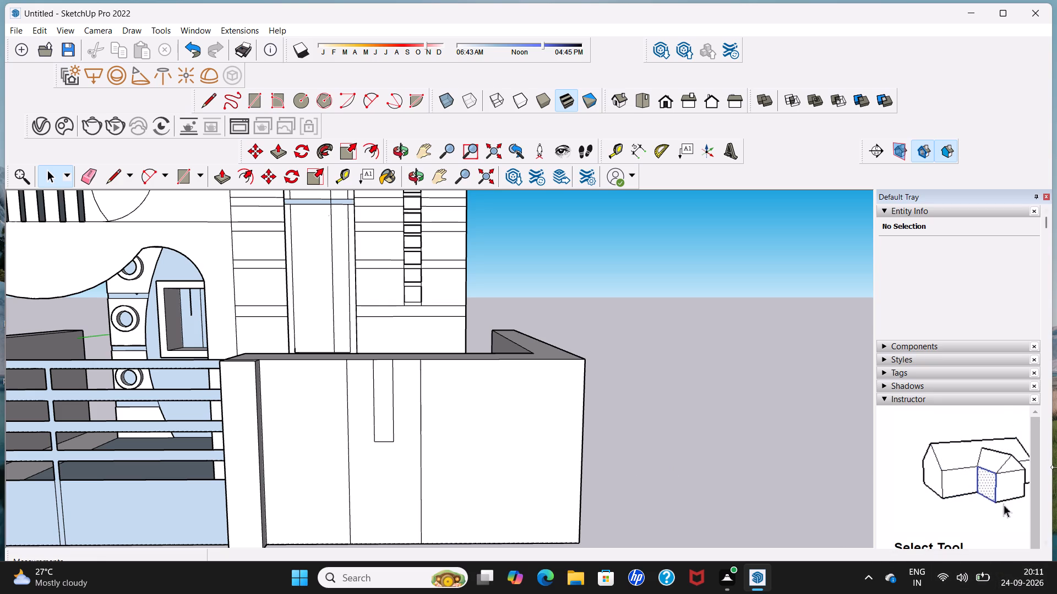
Push/Pull the central panel face around the slot outward from the front wall by about 3".
{"action": "scroll", "coordinate": [1056, 481], "scroll_direction": "down", "scroll_amount": 5}
{"action": "scroll", "coordinate": [821, 554], "scroll_direction": "down", "scroll_amount": 4}
{"action": "scroll", "coordinate": [515, 322], "scroll_direction": "down", "scroll_amount": 3}
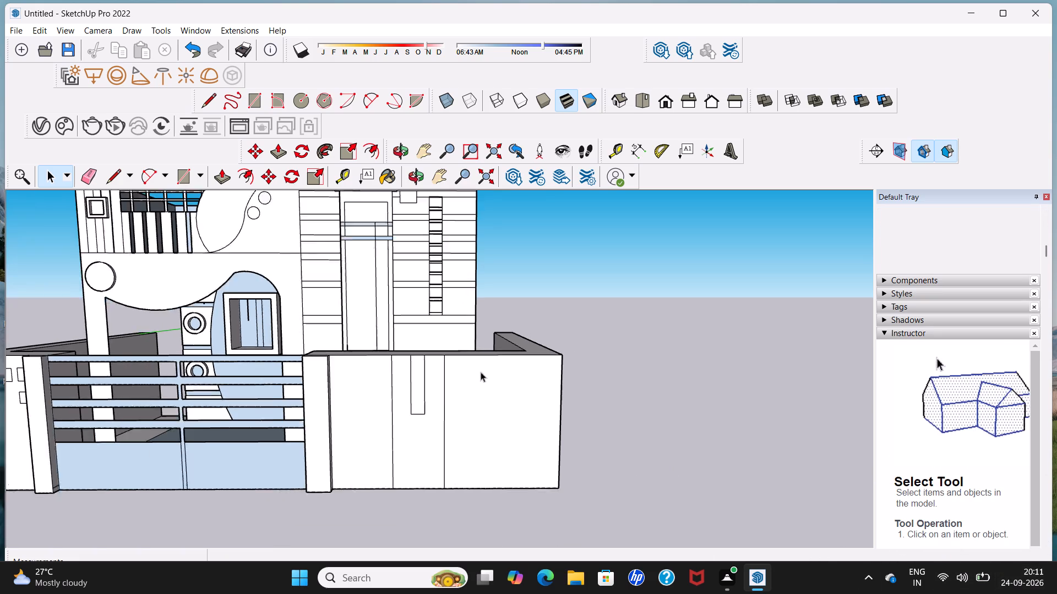
{"action": "scroll", "coordinate": [481, 372], "scroll_direction": "down", "scroll_amount": 1}
{"action": "middle_click_drag", "start_coordinate": [486, 366], "coordinate": [423, 365]}
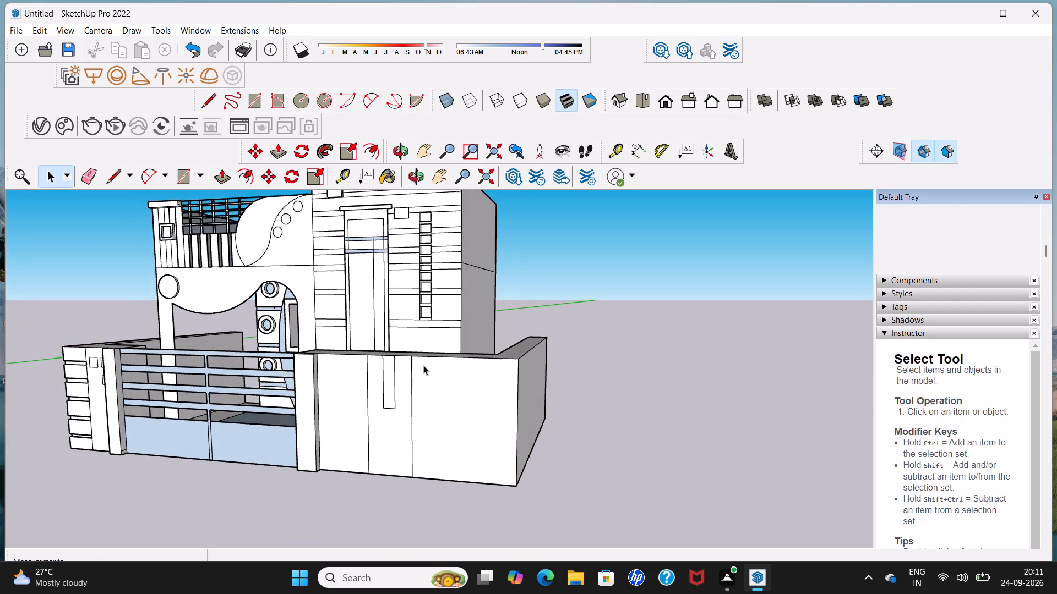
{"action": "scroll", "coordinate": [423, 370], "scroll_direction": "up", "scroll_amount": 2}
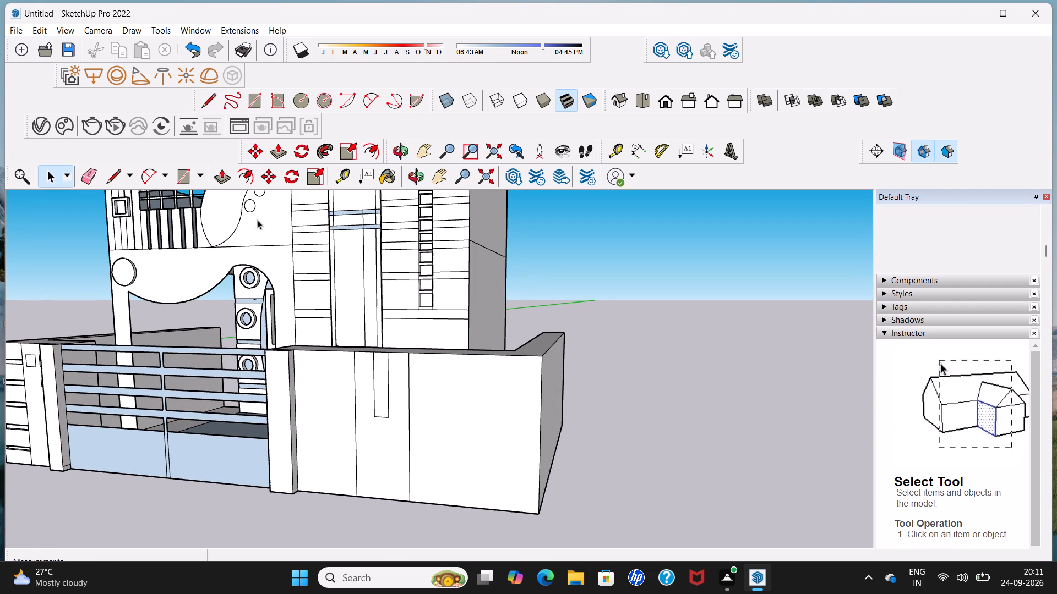
{"action": "left_click", "coordinate": [228, 183]}
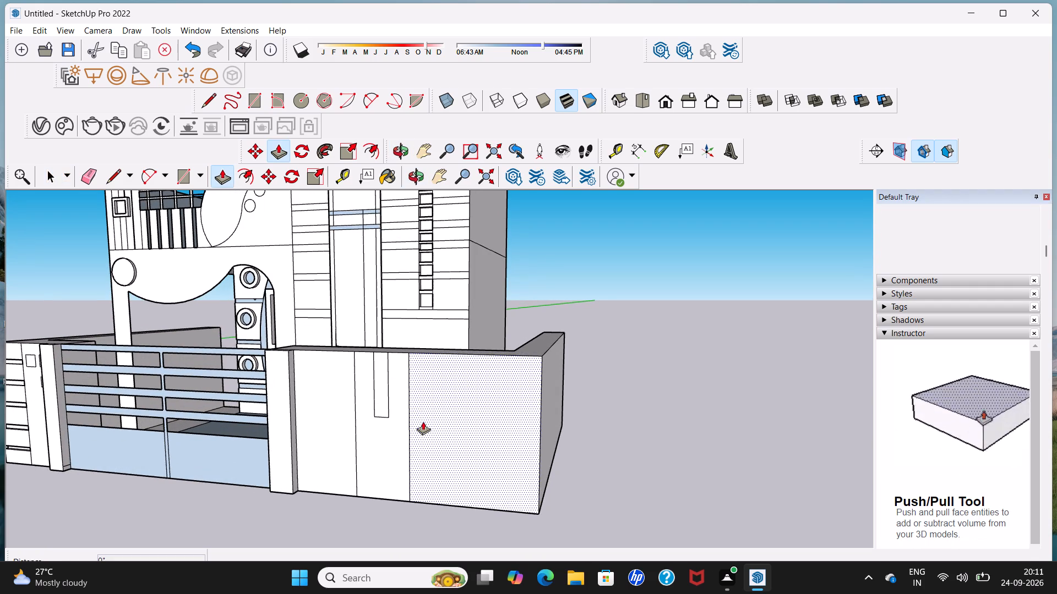
{"action": "left_click", "coordinate": [383, 425]}
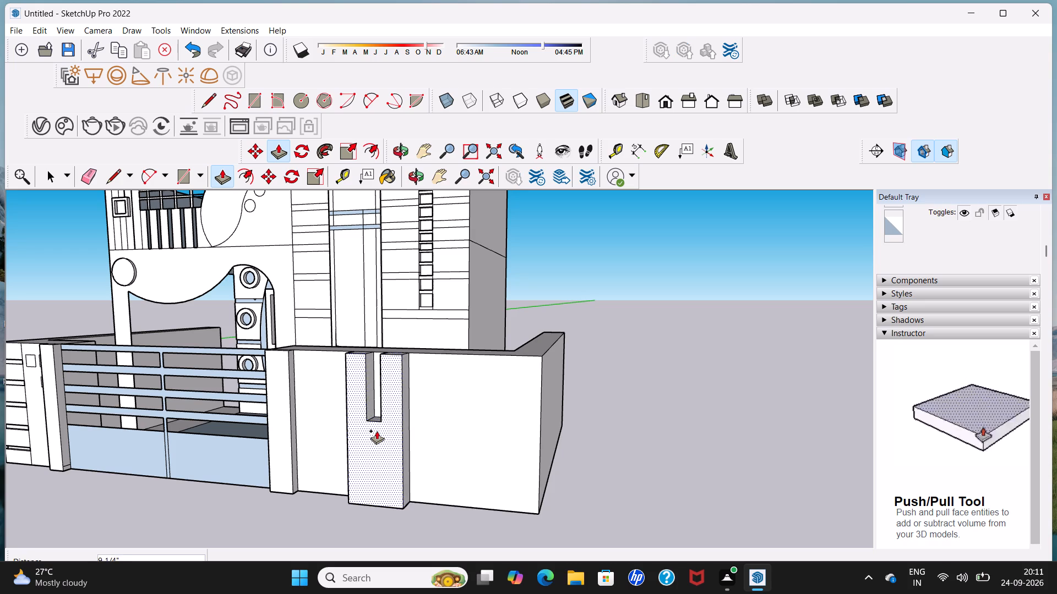
{"action": "left_click", "coordinate": [382, 428]}
{"action": "middle_click_drag", "start_coordinate": [388, 428], "coordinate": [397, 428]}
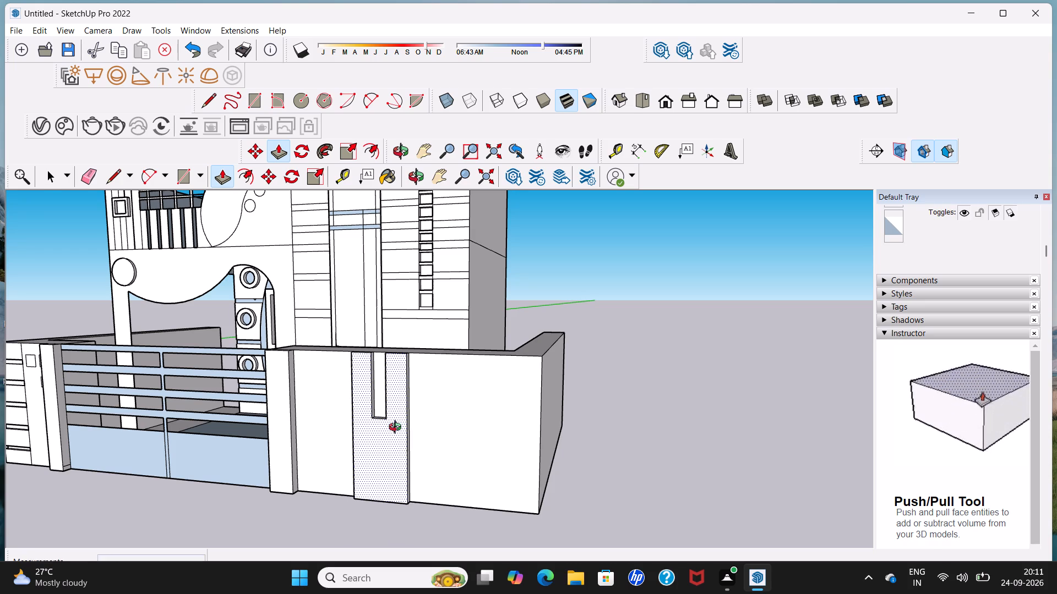
{"action": "middle_click_drag", "start_coordinate": [397, 428], "coordinate": [452, 419]}
{"action": "key", "text": "space"}
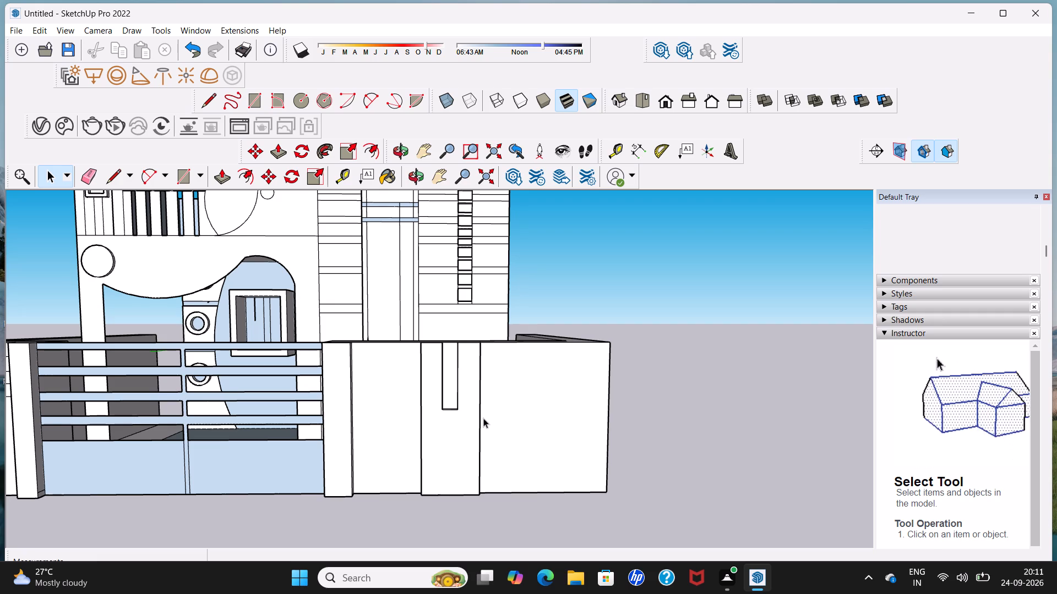
Push/Pull the recessed slot face outward about 3 1/8" so it sits flush with the raised central panel.
{"action": "middle_click_drag", "start_coordinate": [483, 418], "coordinate": [404, 431]}
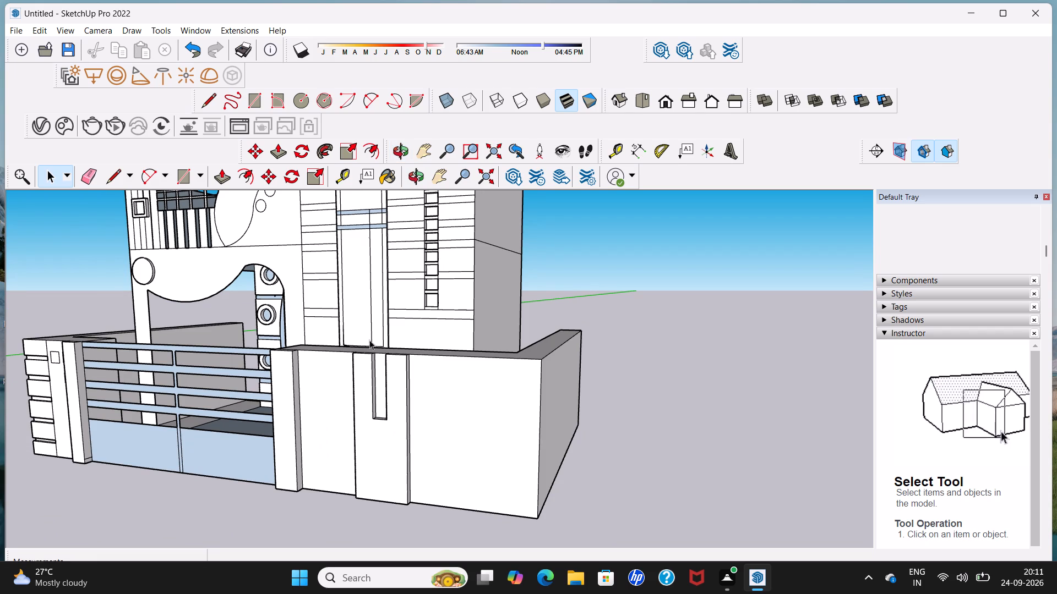
{"action": "left_click", "coordinate": [223, 181]}
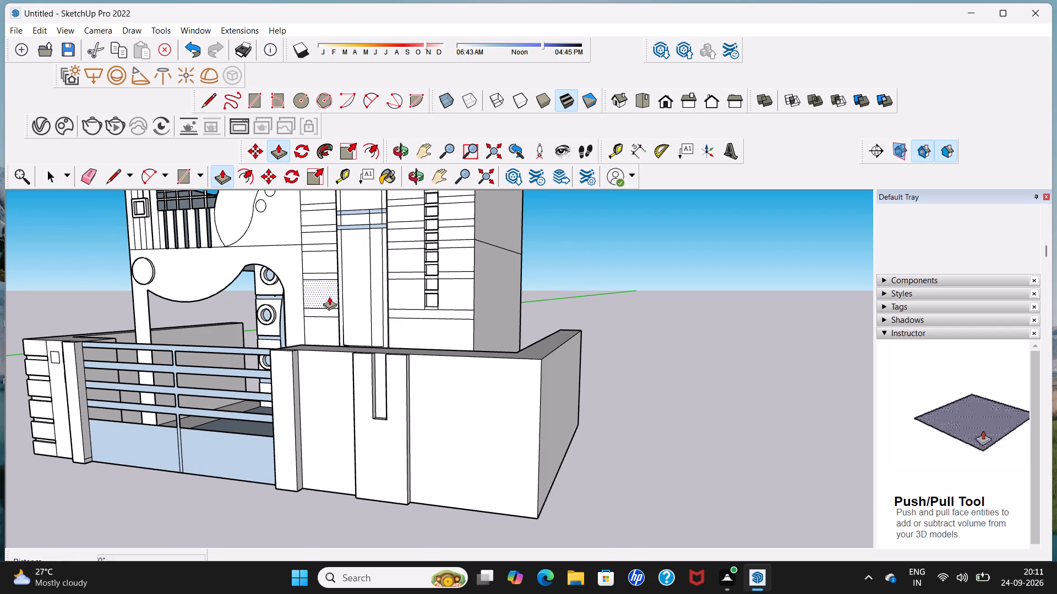
{"action": "scroll", "coordinate": [373, 384], "scroll_direction": "up", "scroll_amount": 4}
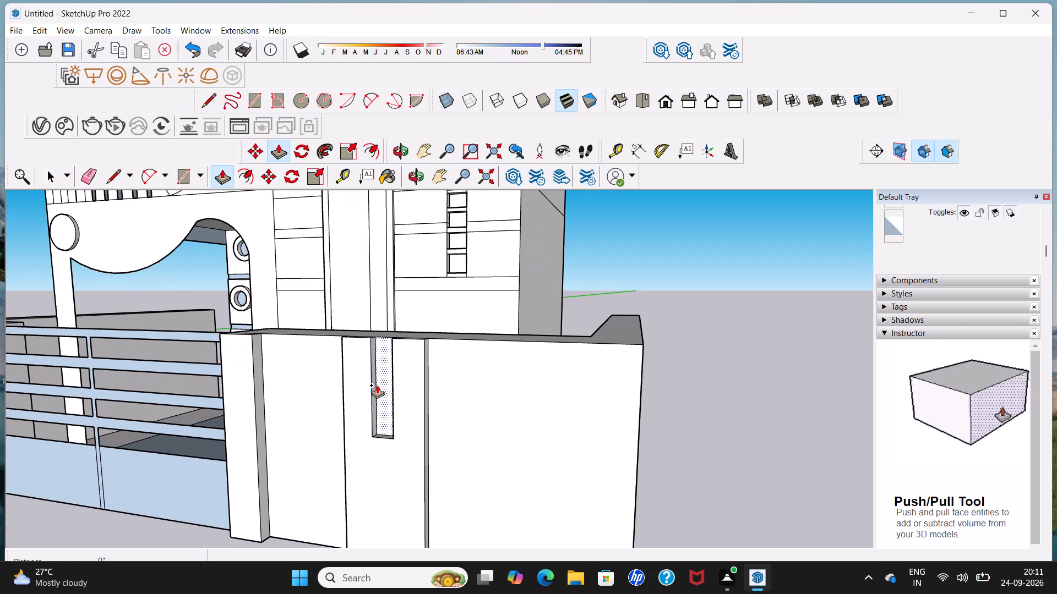
{"action": "left_click", "coordinate": [377, 385]}
{"action": "left_click", "coordinate": [372, 394]}
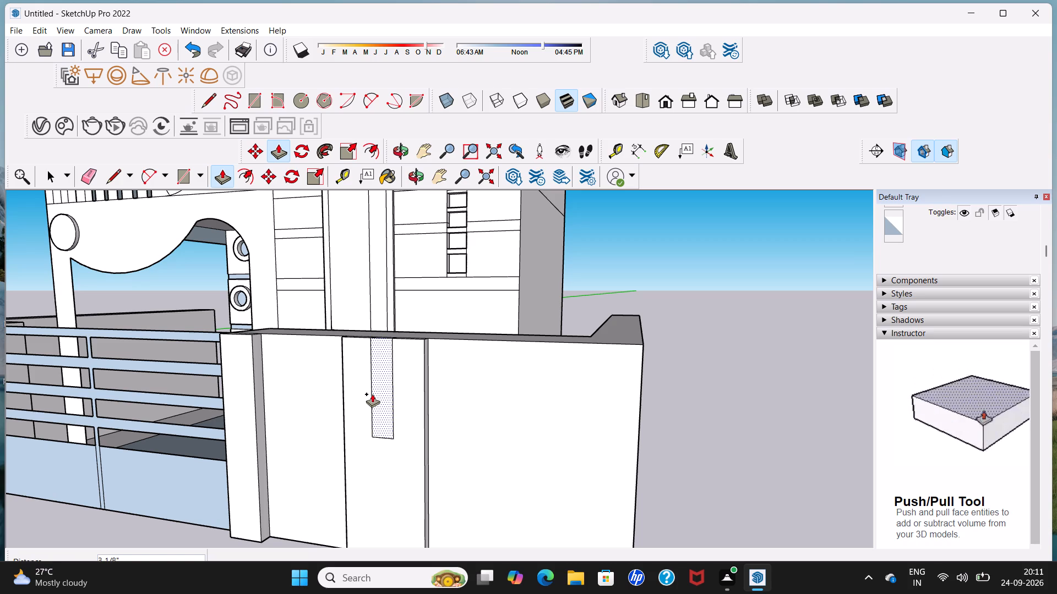
{"action": "key", "text": "space"}
Draw a full-height vertical line about 5' 8" long on the front wall between the raised panel and the outer corner.
{"action": "scroll", "coordinate": [372, 394], "scroll_direction": "down", "scroll_amount": 5}
{"action": "middle_click_drag", "start_coordinate": [386, 409], "coordinate": [462, 407]}
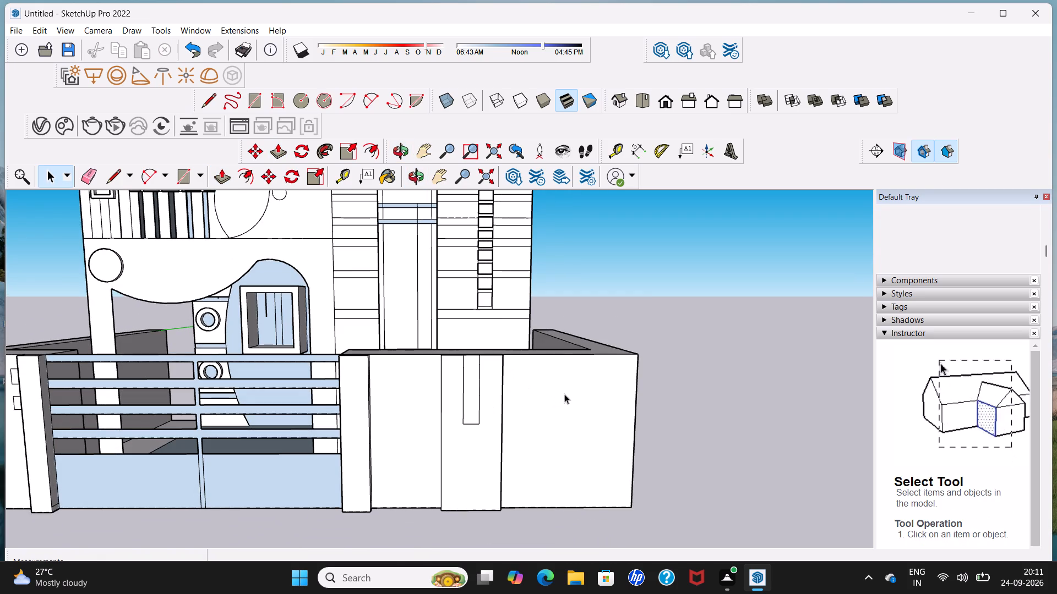
{"action": "middle_click_drag", "start_coordinate": [564, 394], "coordinate": [495, 393], "text": "shift"}
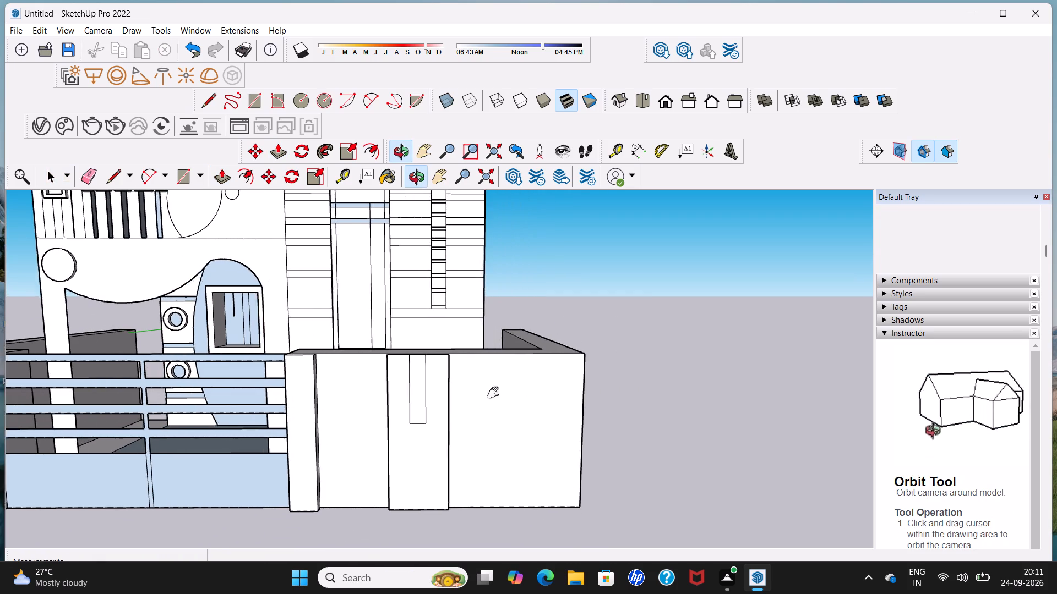
{"action": "middle_click_drag", "start_coordinate": [495, 393], "coordinate": [448, 393], "text": "shift"}
{"action": "scroll", "coordinate": [401, 402], "scroll_direction": "up", "scroll_amount": 2}
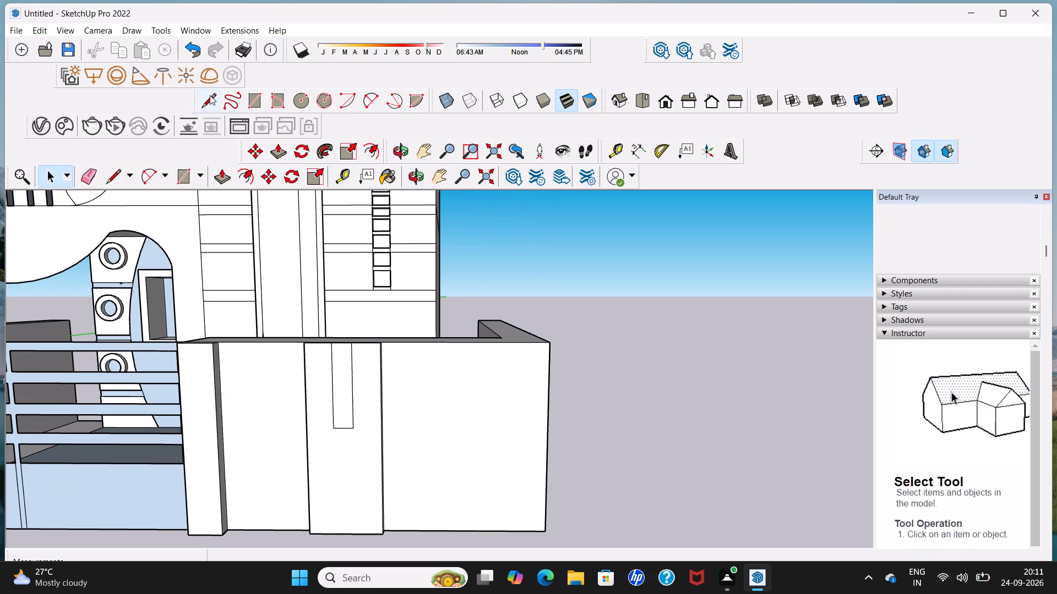
{"action": "left_click", "coordinate": [210, 95]}
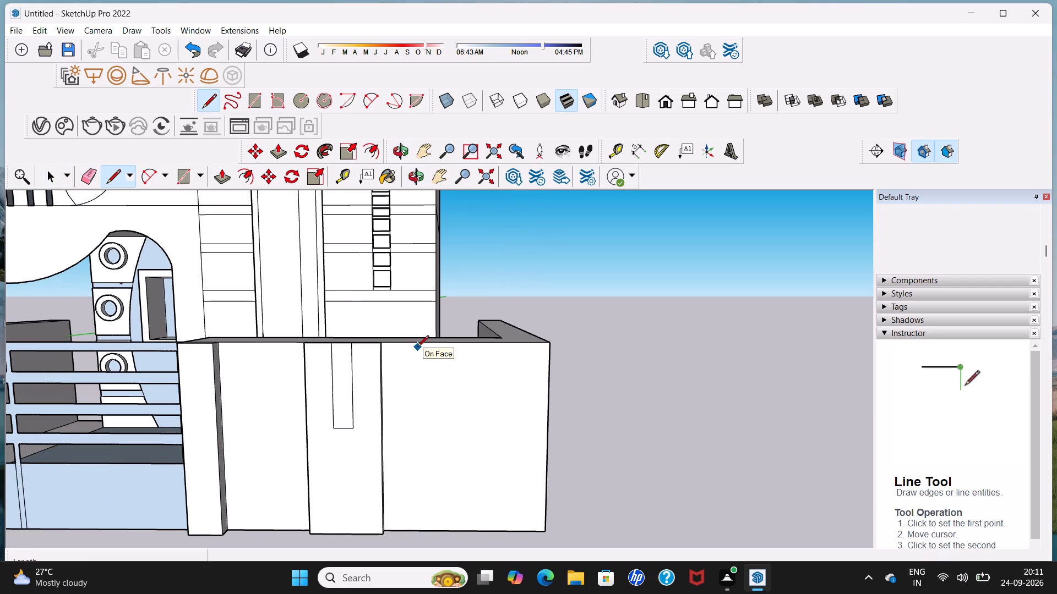
{"action": "left_click", "coordinate": [438, 346]}
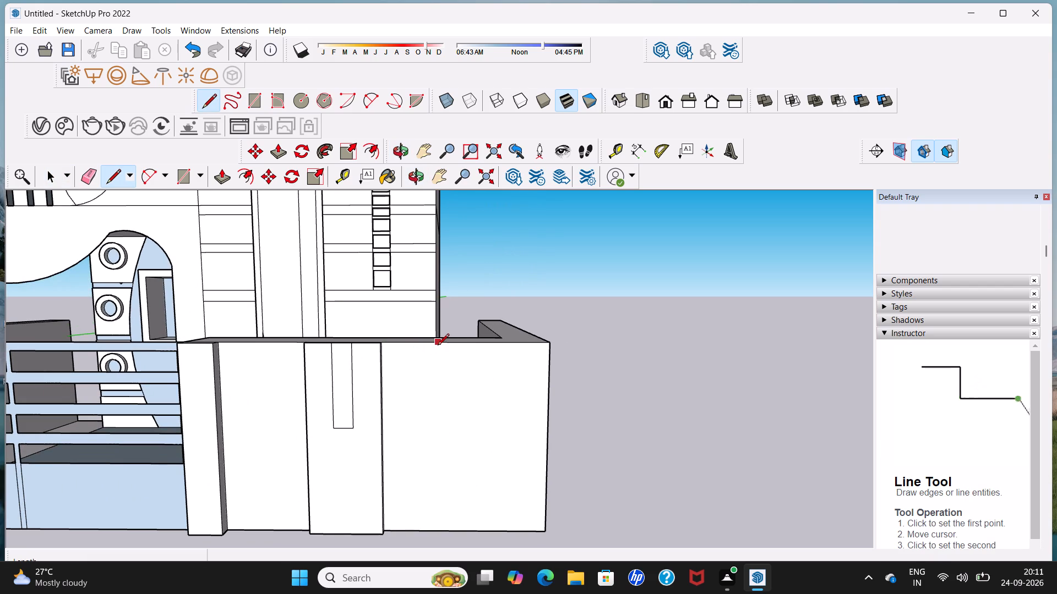
{"action": "left_click", "coordinate": [435, 529]}
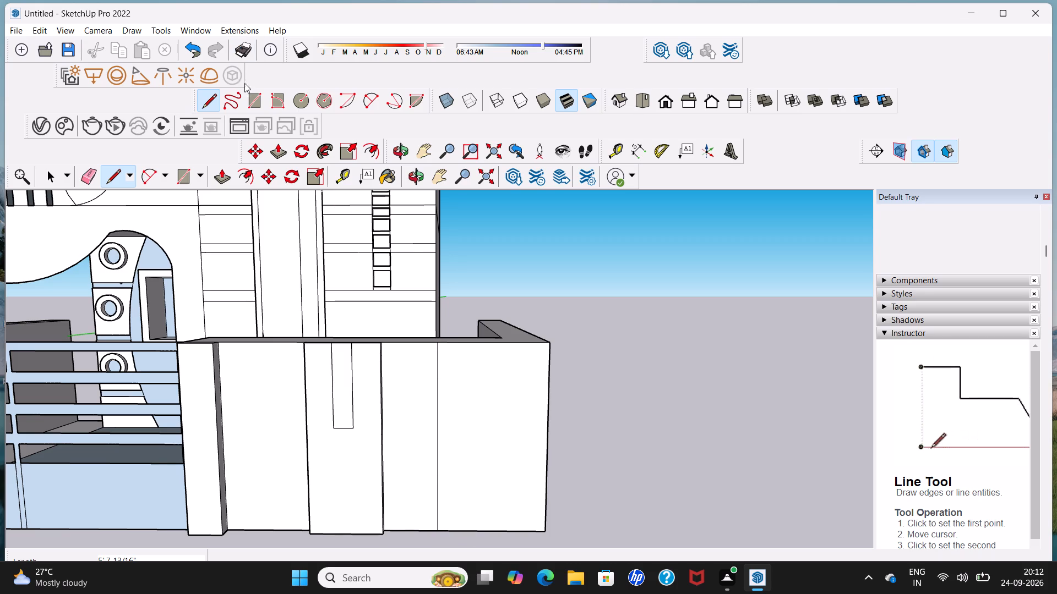
Draw a rectangle about 1' 7" wide and 4' 6" high, standing on the bottom edge of the wall's corner section.
{"action": "left_click", "coordinate": [255, 102]}
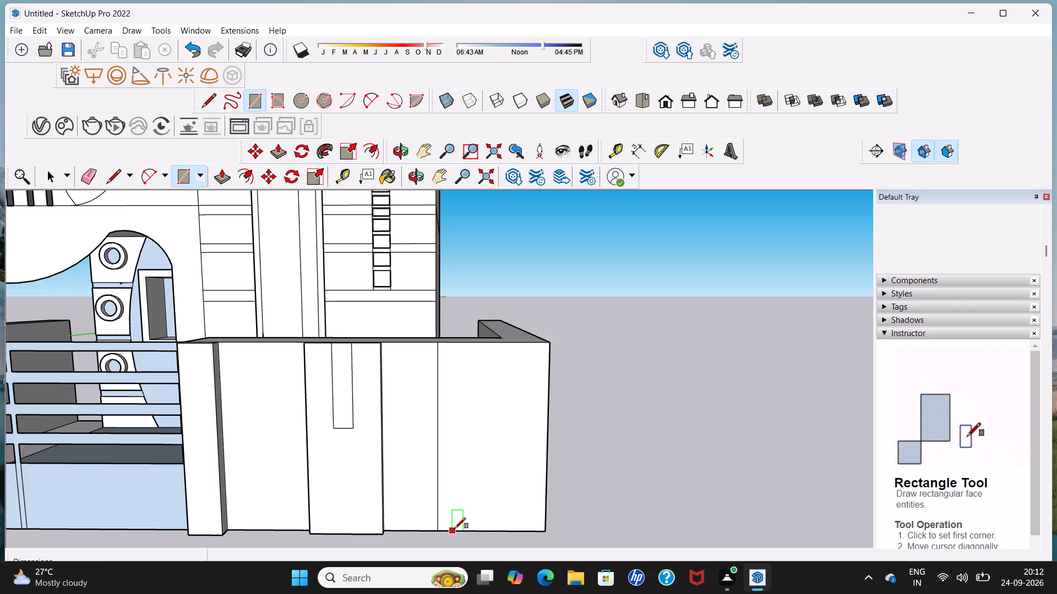
{"action": "left_click", "coordinate": [455, 529]}
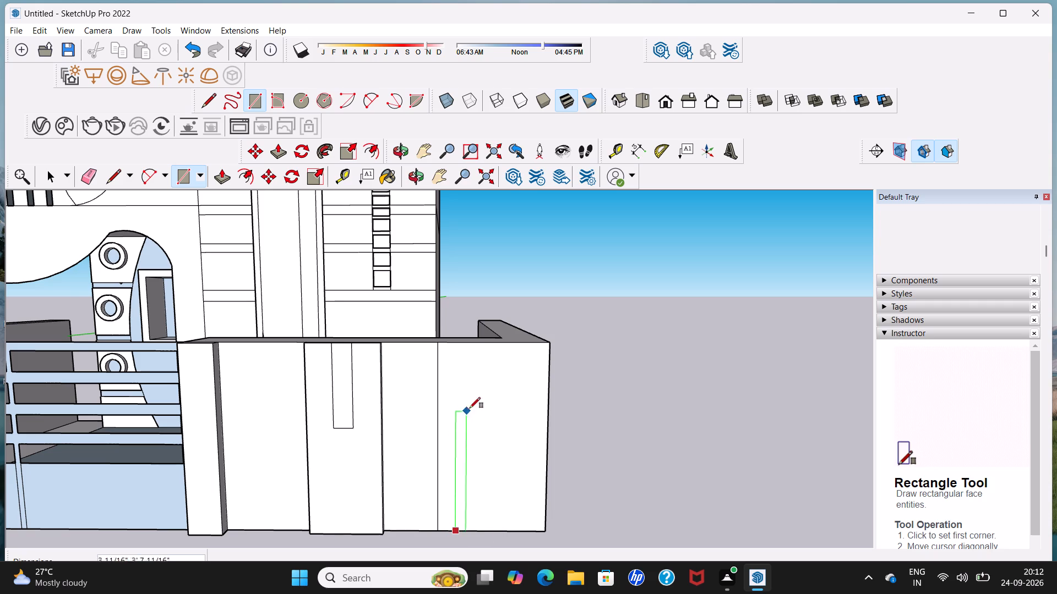
{"action": "left_click", "coordinate": [512, 383]}
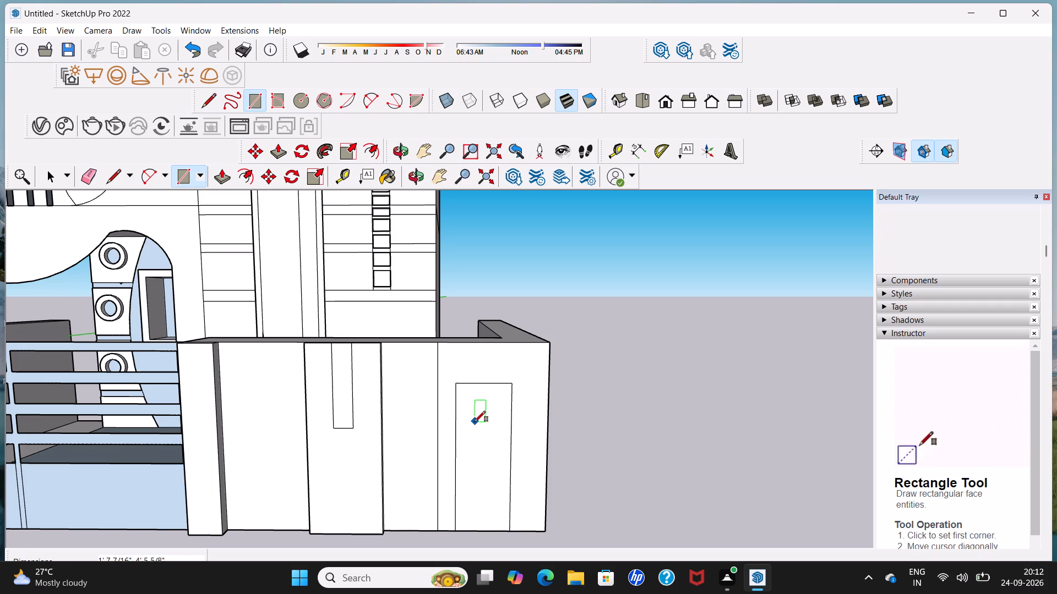
{"action": "key", "text": "space"}
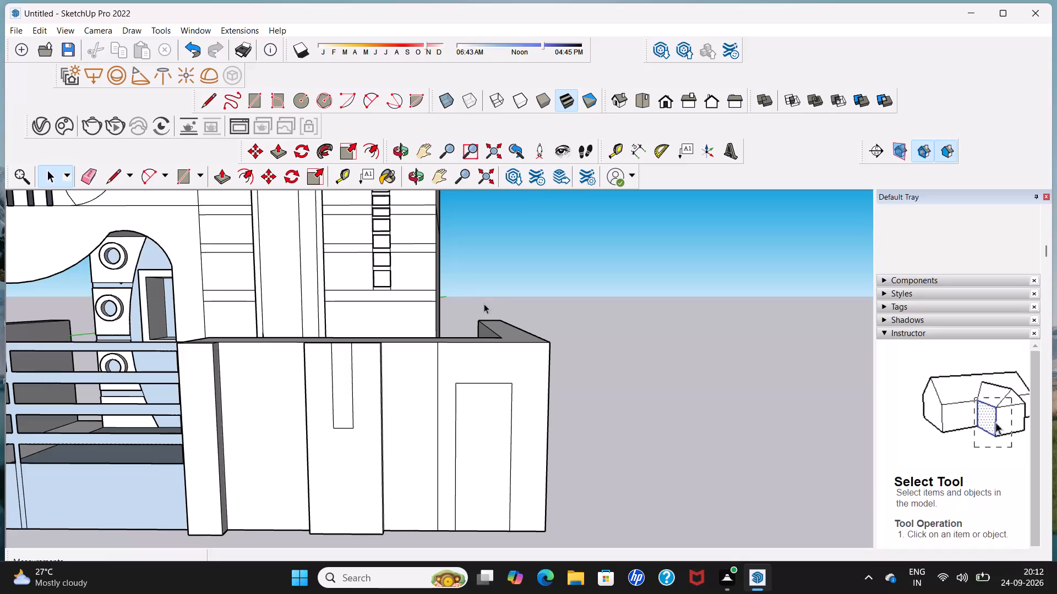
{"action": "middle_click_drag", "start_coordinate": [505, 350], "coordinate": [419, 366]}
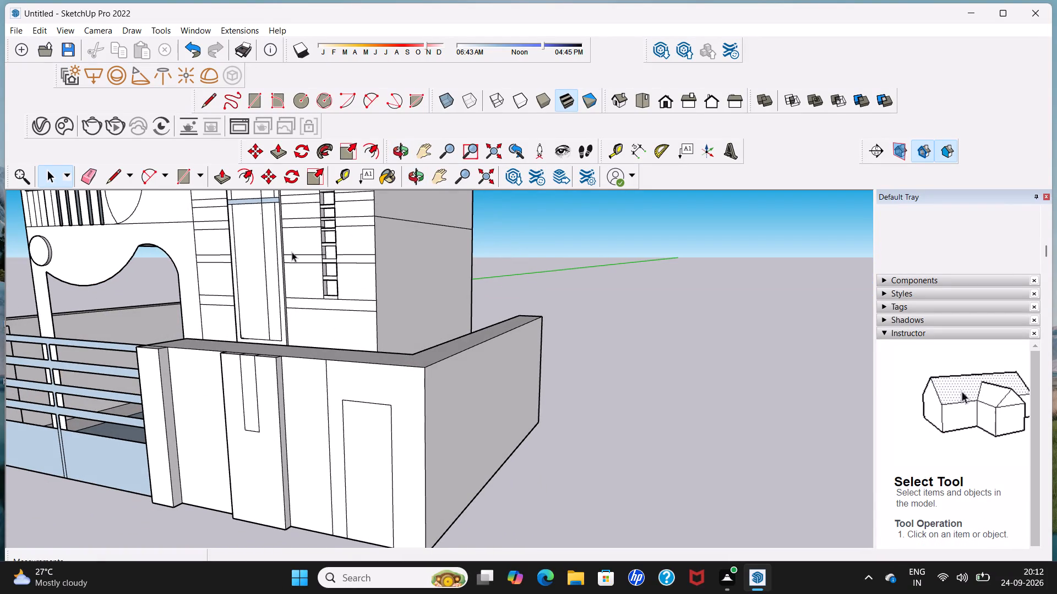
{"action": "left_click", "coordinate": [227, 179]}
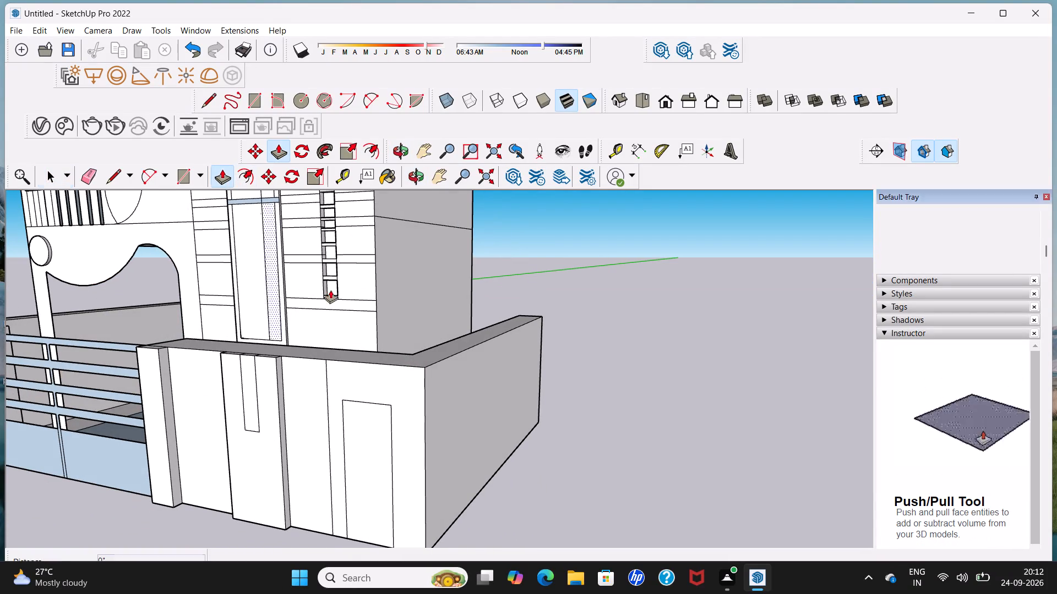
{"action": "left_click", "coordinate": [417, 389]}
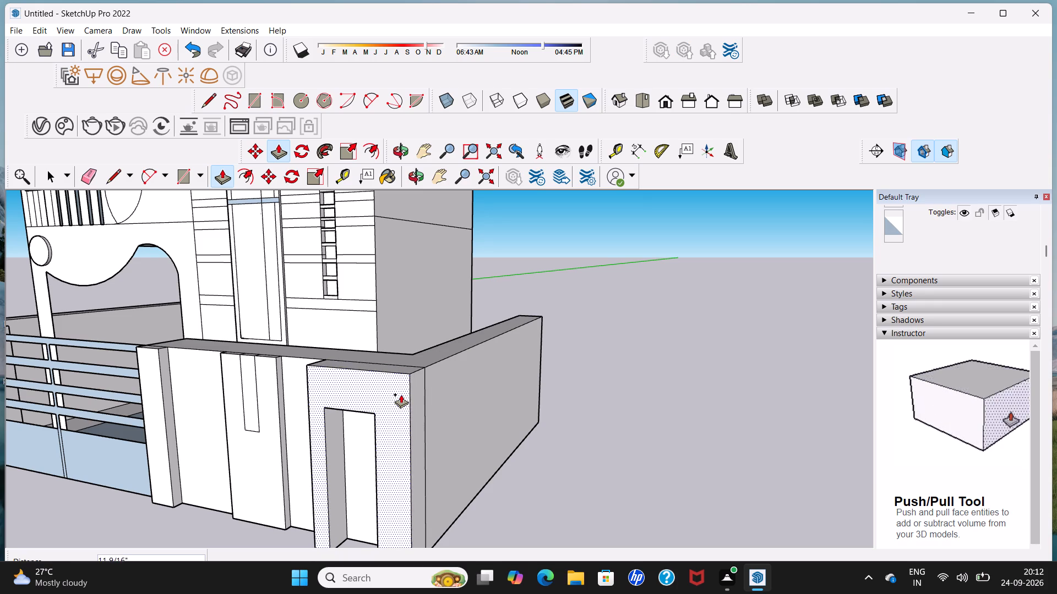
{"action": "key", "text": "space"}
Draw a small horizontal rectangle about 11" by 5" inside the upper part of the tall rectangle on the wall's corner section.
{"action": "middle_click_drag", "start_coordinate": [379, 407], "coordinate": [474, 405]}
{"action": "scroll", "coordinate": [437, 425], "scroll_direction": "up", "scroll_amount": 2}
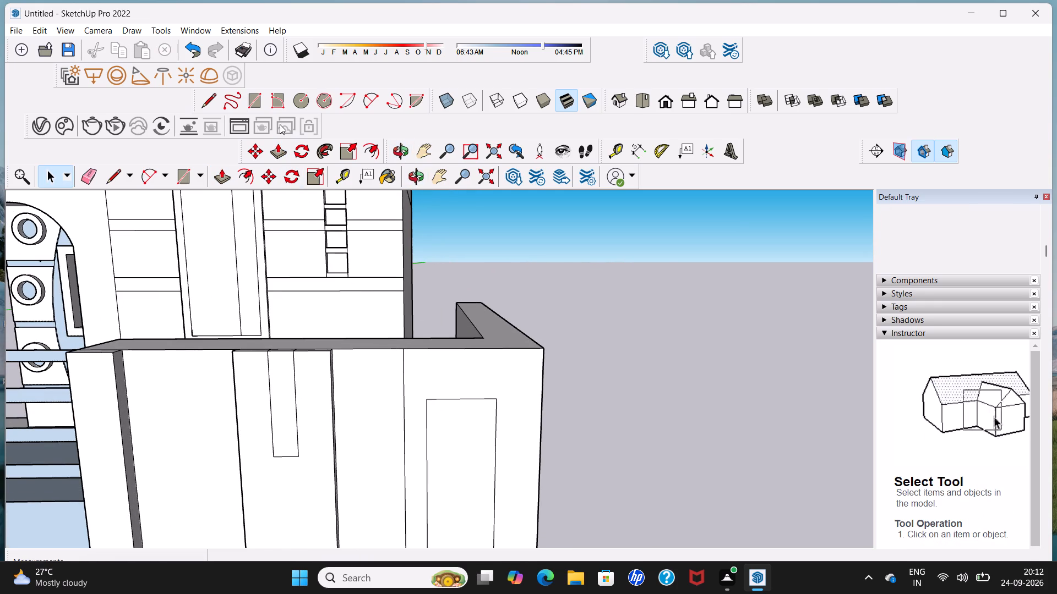
{"action": "left_click", "coordinate": [261, 101]}
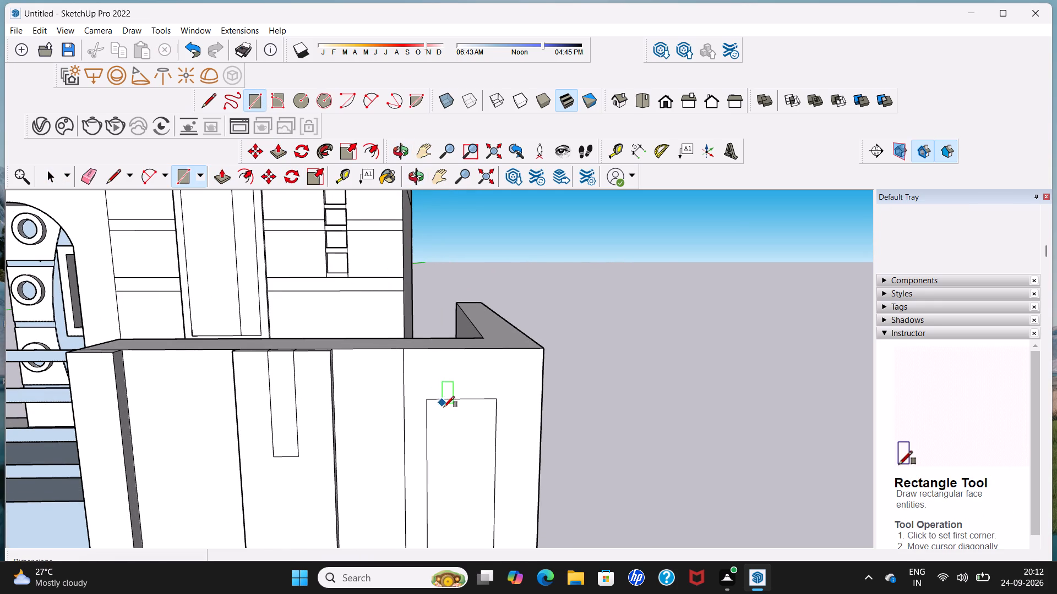
{"action": "middle_click_drag", "start_coordinate": [444, 406], "coordinate": [424, 295], "text": "shift"}
{"action": "scroll", "coordinate": [428, 341], "scroll_direction": "up", "scroll_amount": 2}
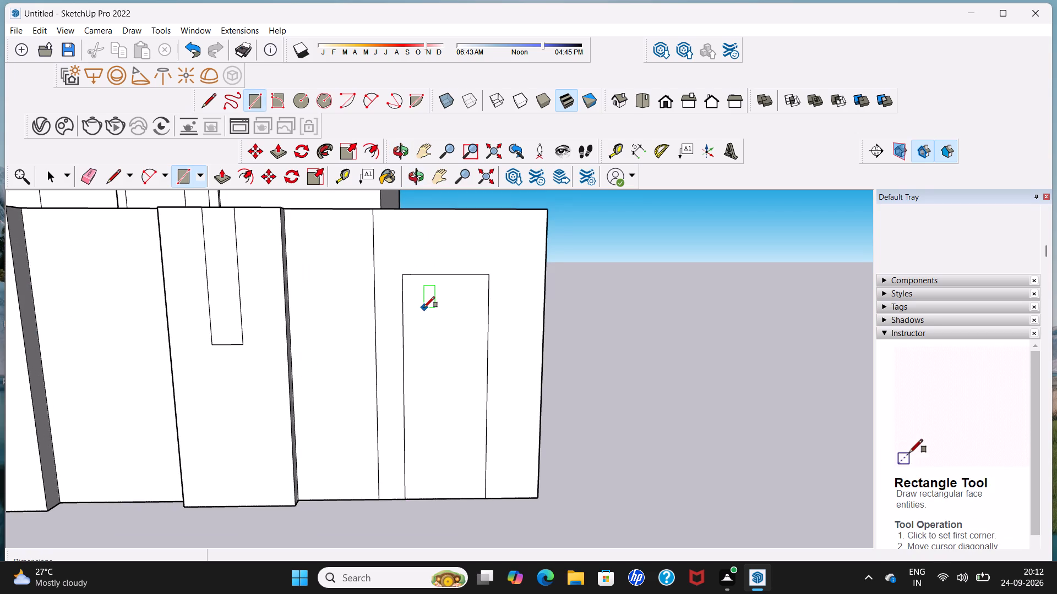
{"action": "left_click", "coordinate": [424, 307]}
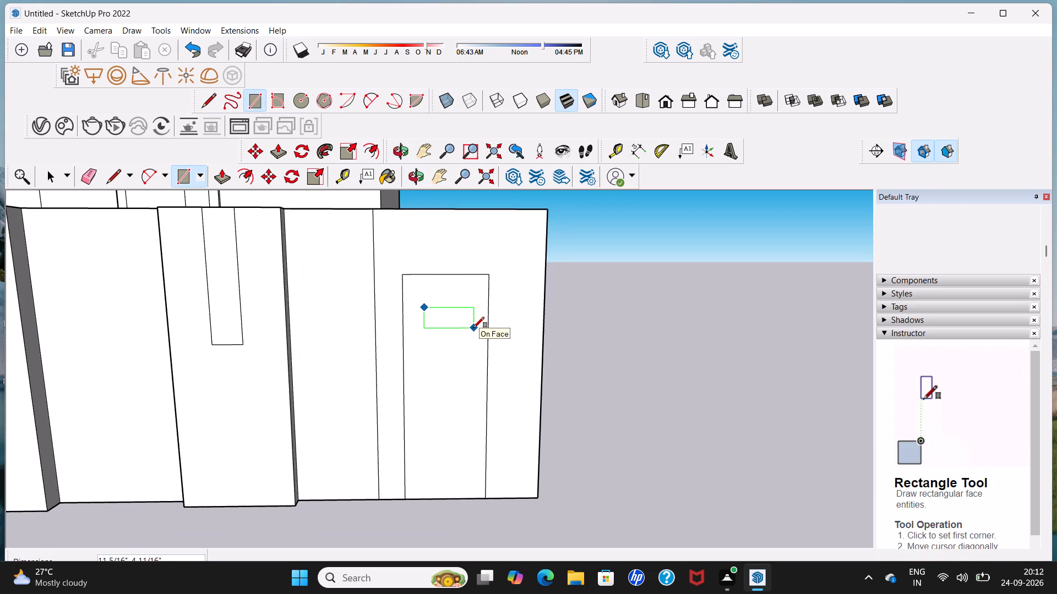
{"action": "left_click", "coordinate": [473, 328]}
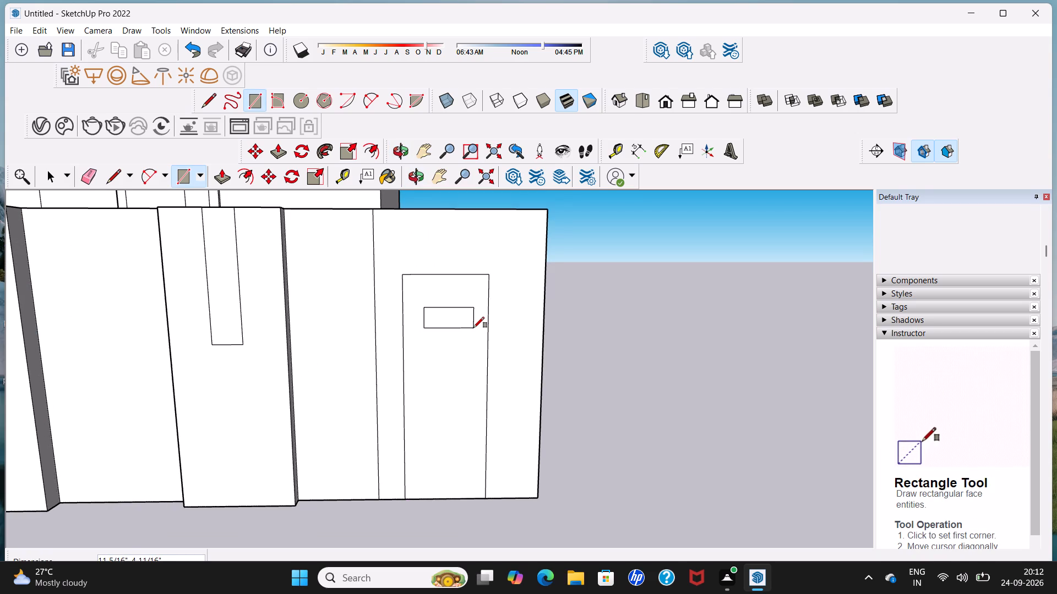
{"action": "key", "text": "space"}
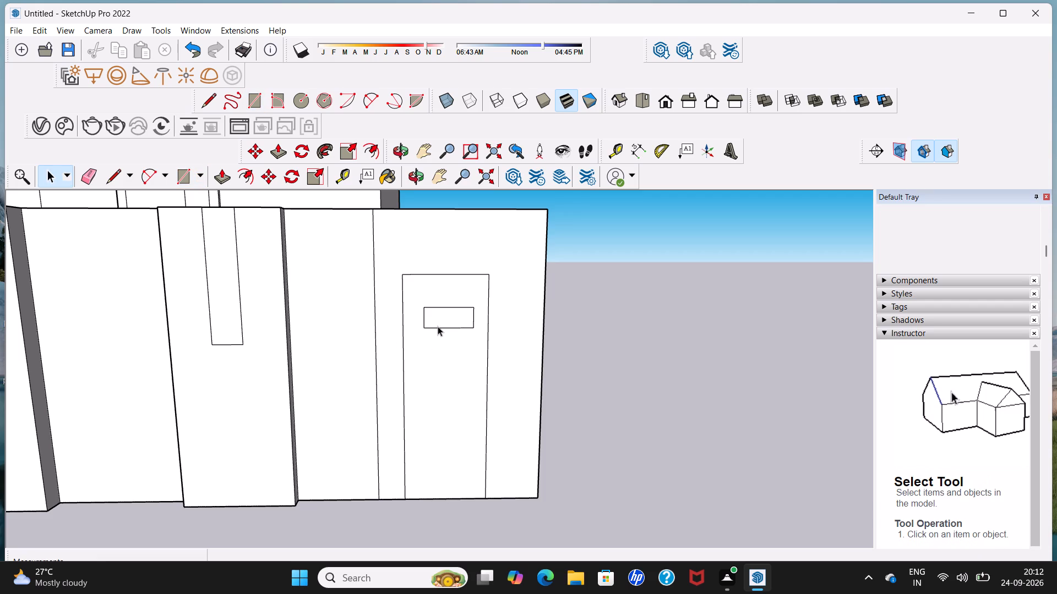
Copy the small horizontal rectangle straight down three times at about 9" spacing inside the tall rectangle on the wall's corner section.
{"action": "left_click", "coordinate": [438, 326]}
{"action": "double_click", "coordinate": [442, 316]}
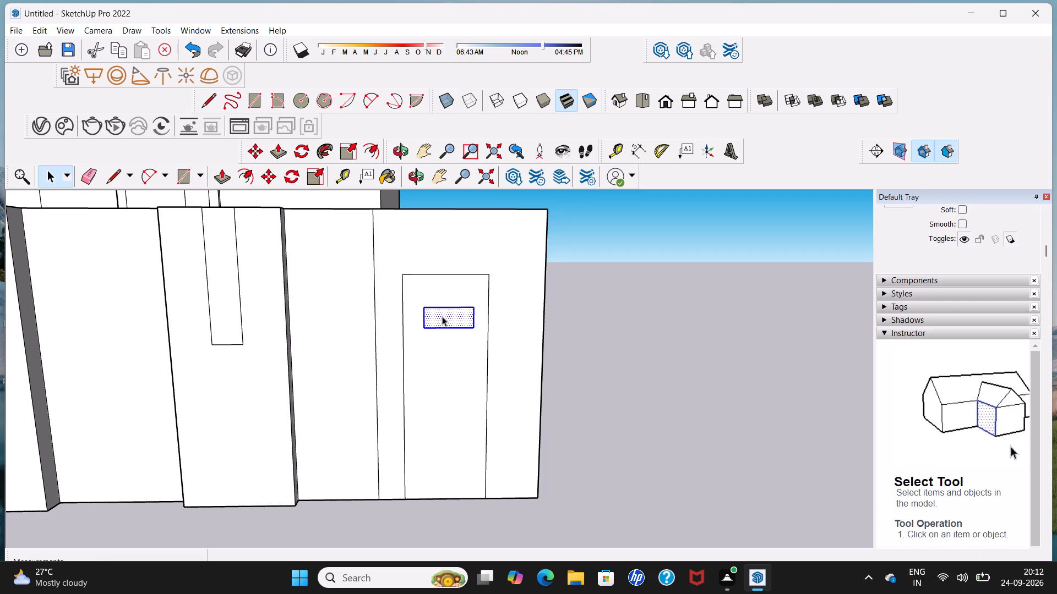
{"action": "left_click", "coordinate": [271, 179]}
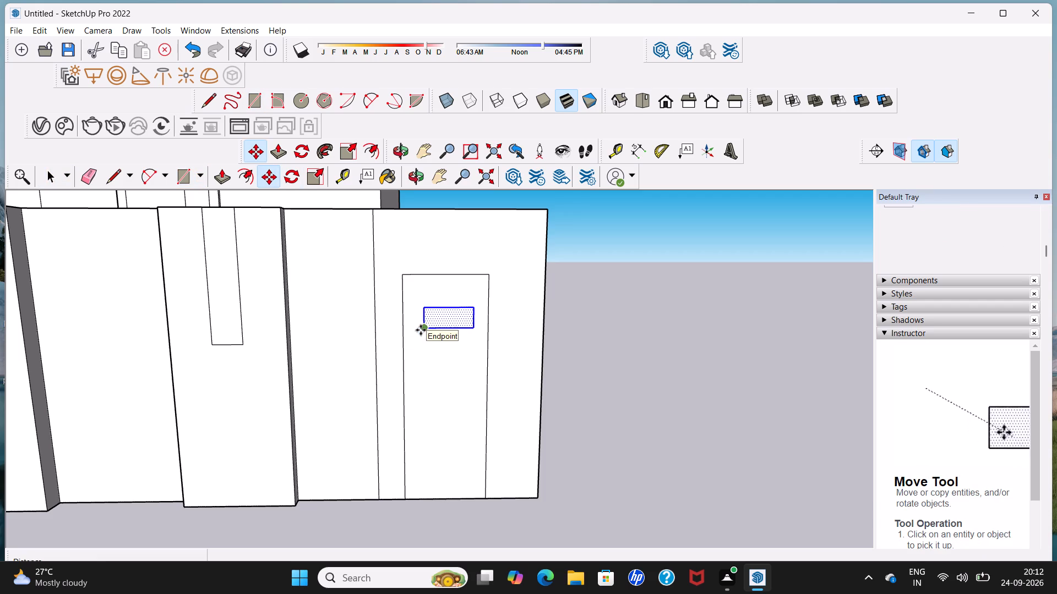
{"action": "left_click", "coordinate": [421, 330]}
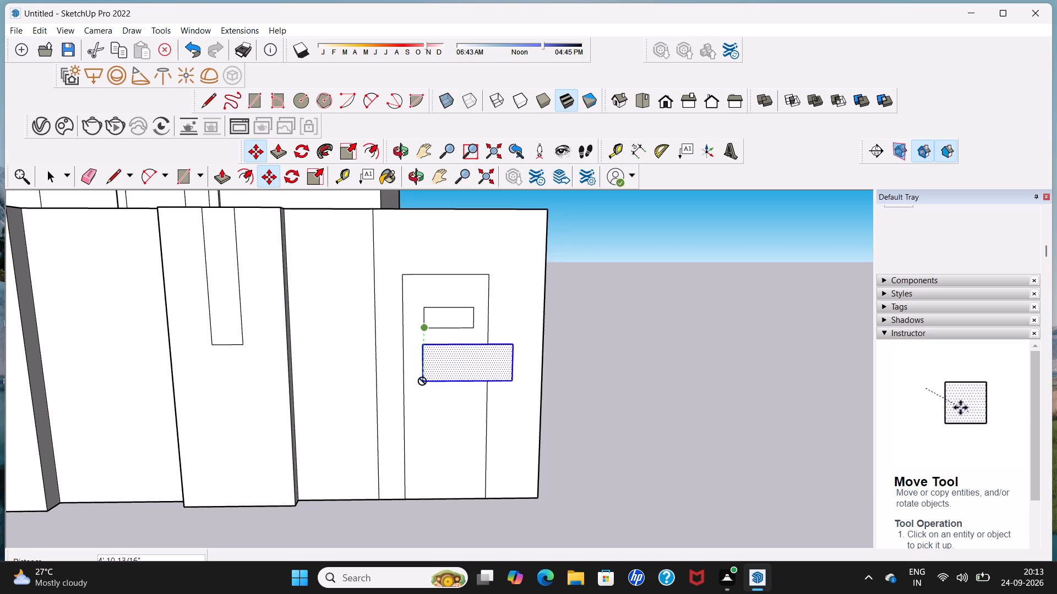
{"action": "scroll", "coordinate": [418, 377], "scroll_direction": "up", "scroll_amount": 4}
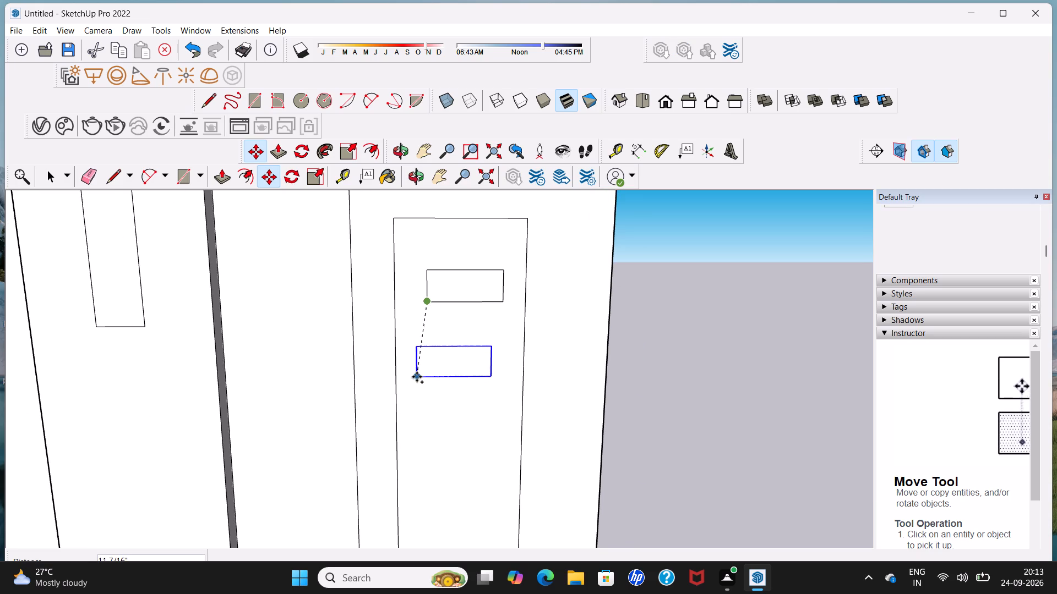
{"action": "middle_click_drag", "start_coordinate": [417, 377], "coordinate": [489, 358]}
{"action": "scroll", "coordinate": [489, 356], "scroll_direction": "up", "scroll_amount": 4}
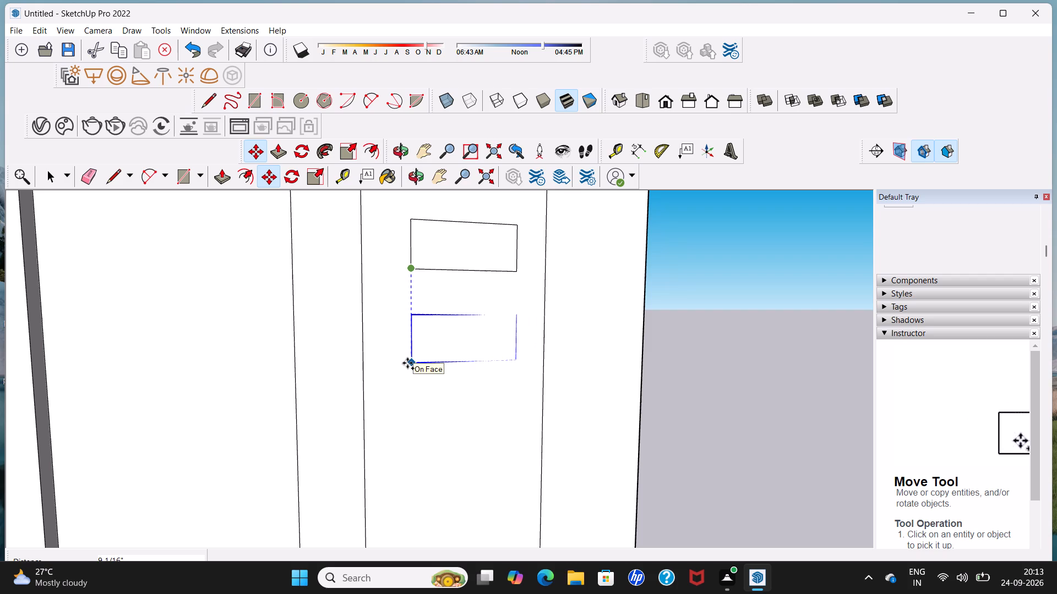
{"action": "left_click", "coordinate": [407, 363]}
{"action": "left_click", "coordinate": [409, 363]}
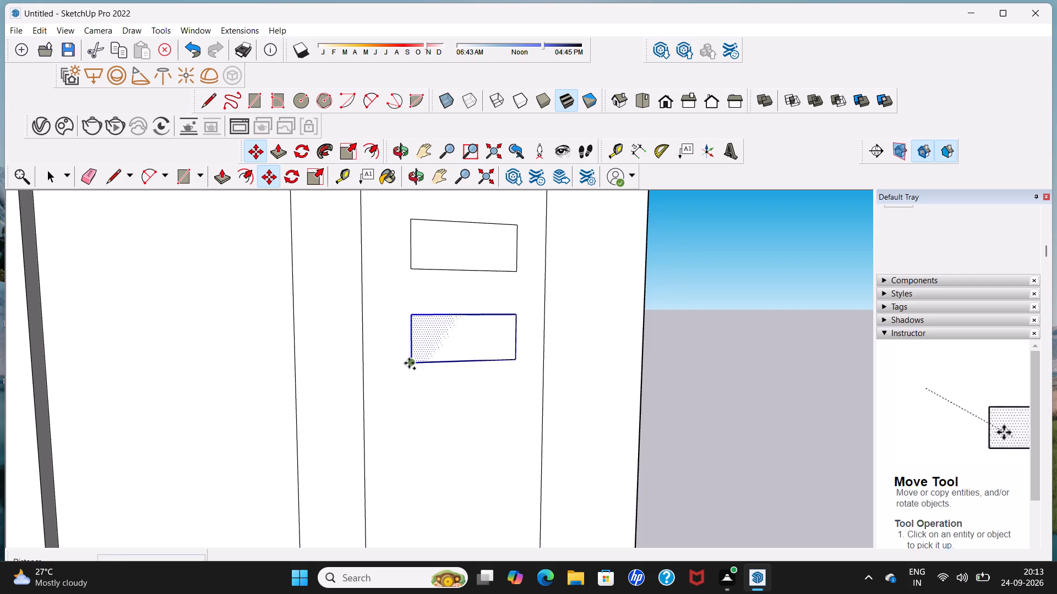
{"action": "left_click", "coordinate": [415, 451]}
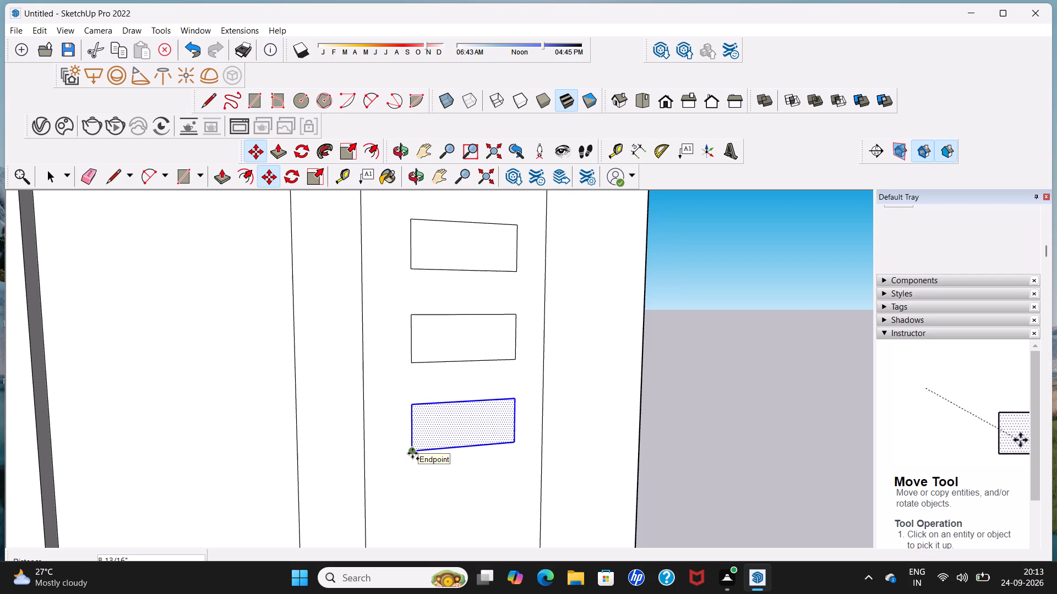
{"action": "left_click", "coordinate": [412, 453]}
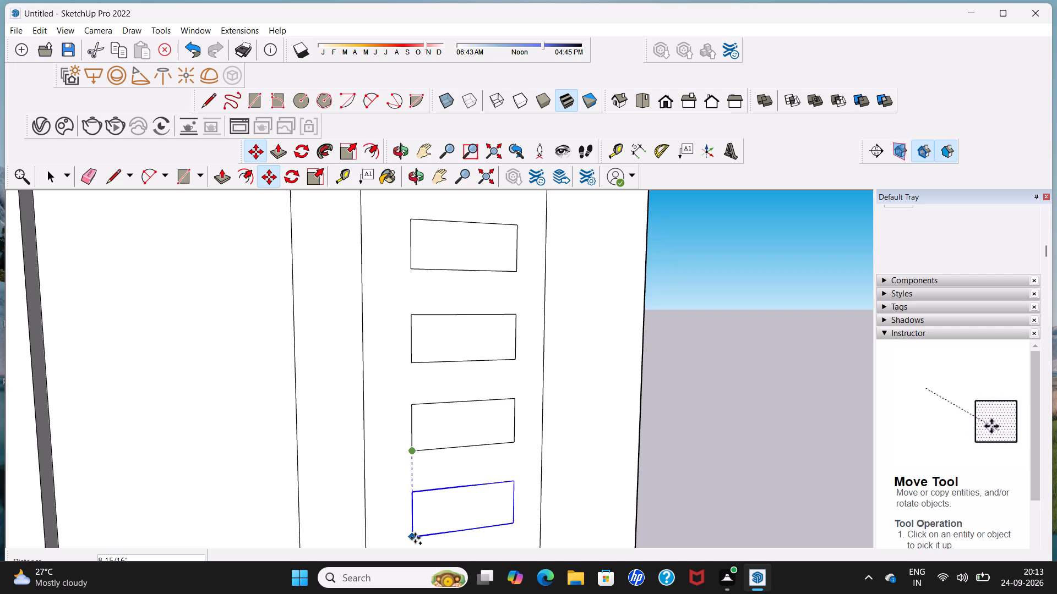
{"action": "left_click", "coordinate": [415, 538]}
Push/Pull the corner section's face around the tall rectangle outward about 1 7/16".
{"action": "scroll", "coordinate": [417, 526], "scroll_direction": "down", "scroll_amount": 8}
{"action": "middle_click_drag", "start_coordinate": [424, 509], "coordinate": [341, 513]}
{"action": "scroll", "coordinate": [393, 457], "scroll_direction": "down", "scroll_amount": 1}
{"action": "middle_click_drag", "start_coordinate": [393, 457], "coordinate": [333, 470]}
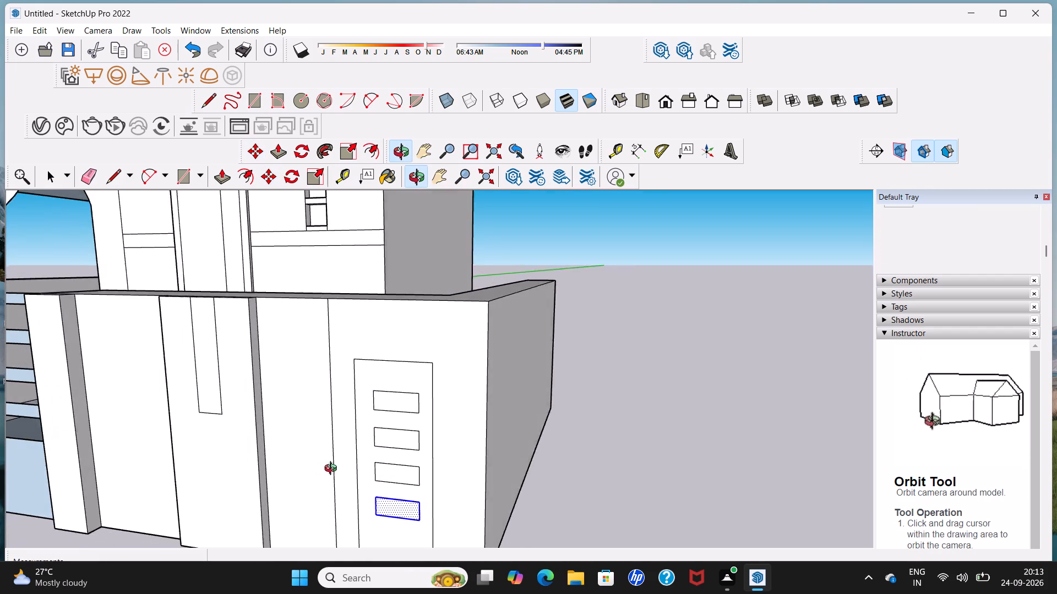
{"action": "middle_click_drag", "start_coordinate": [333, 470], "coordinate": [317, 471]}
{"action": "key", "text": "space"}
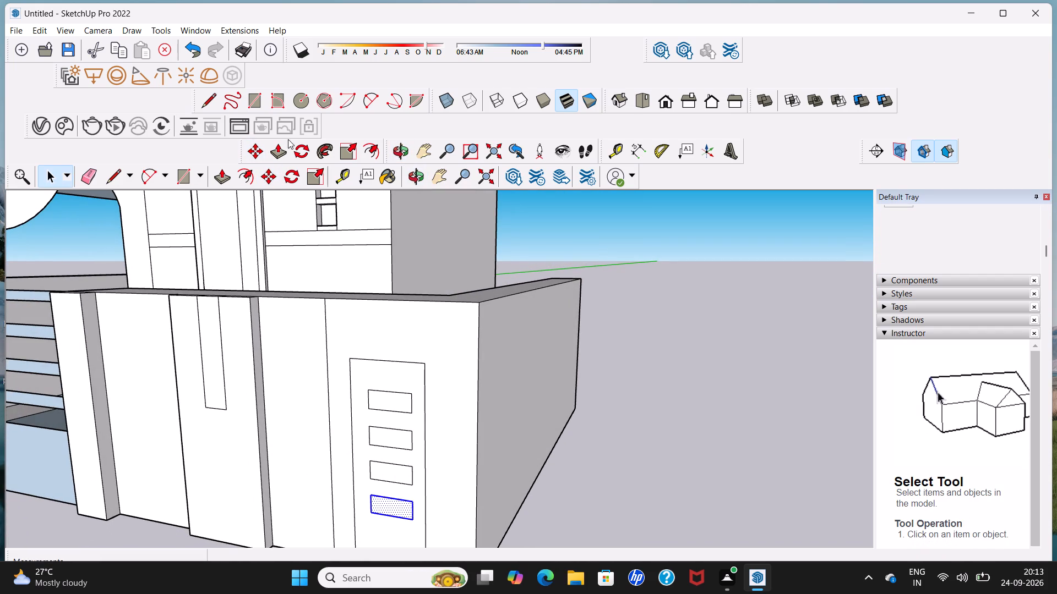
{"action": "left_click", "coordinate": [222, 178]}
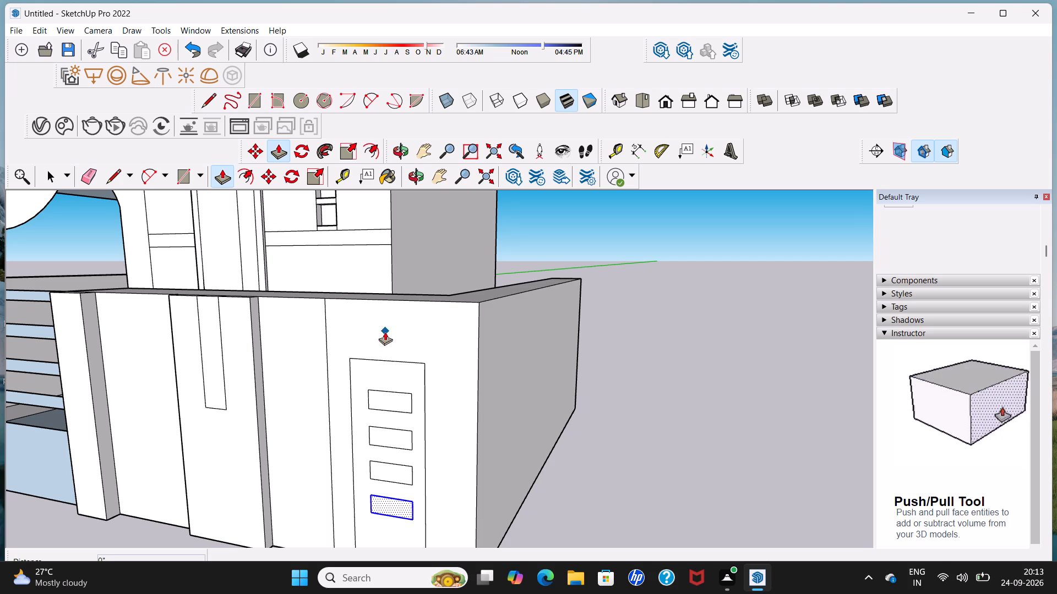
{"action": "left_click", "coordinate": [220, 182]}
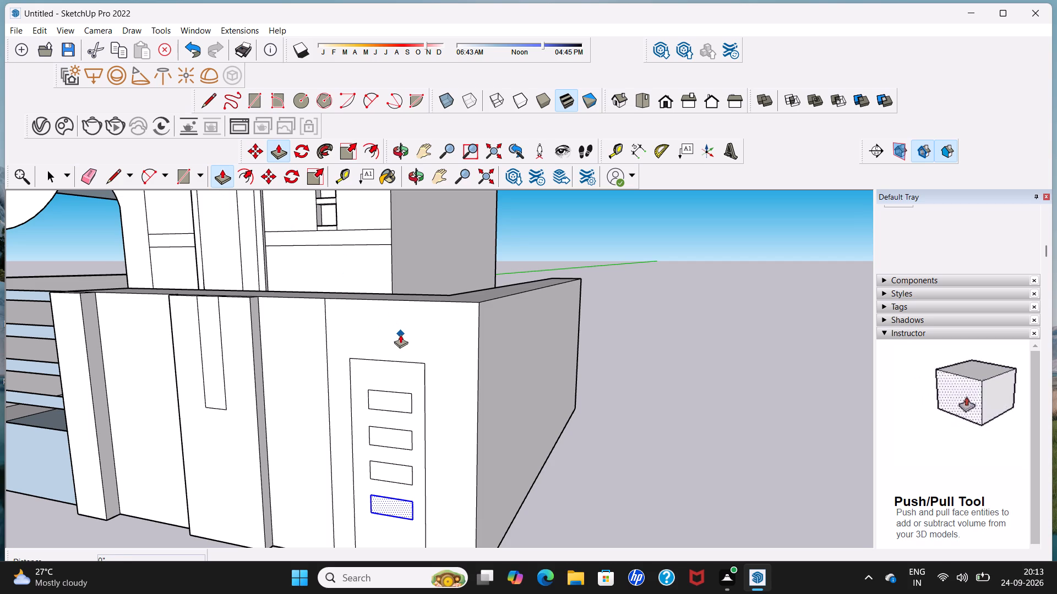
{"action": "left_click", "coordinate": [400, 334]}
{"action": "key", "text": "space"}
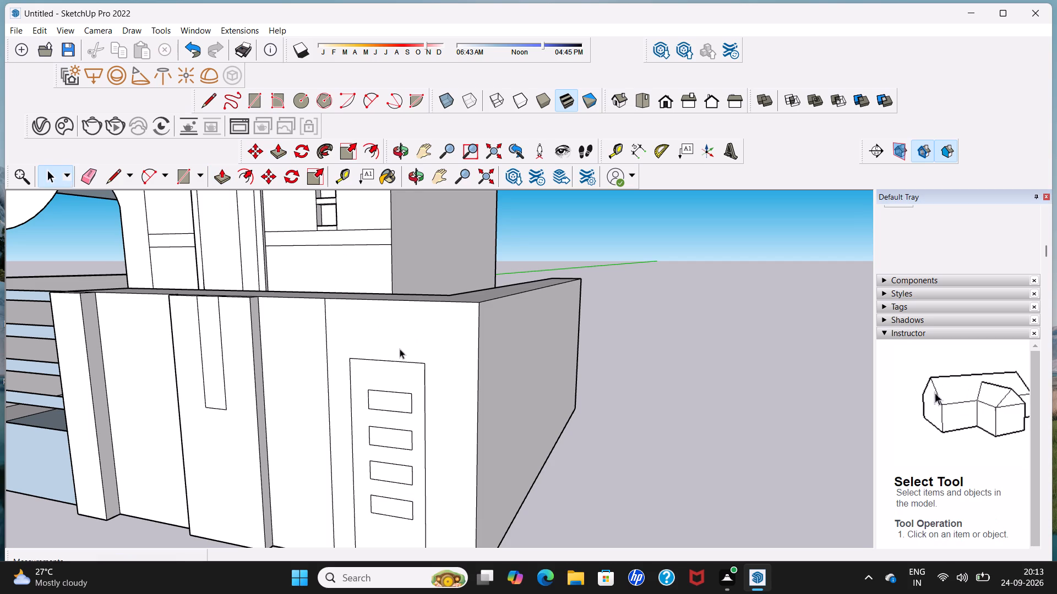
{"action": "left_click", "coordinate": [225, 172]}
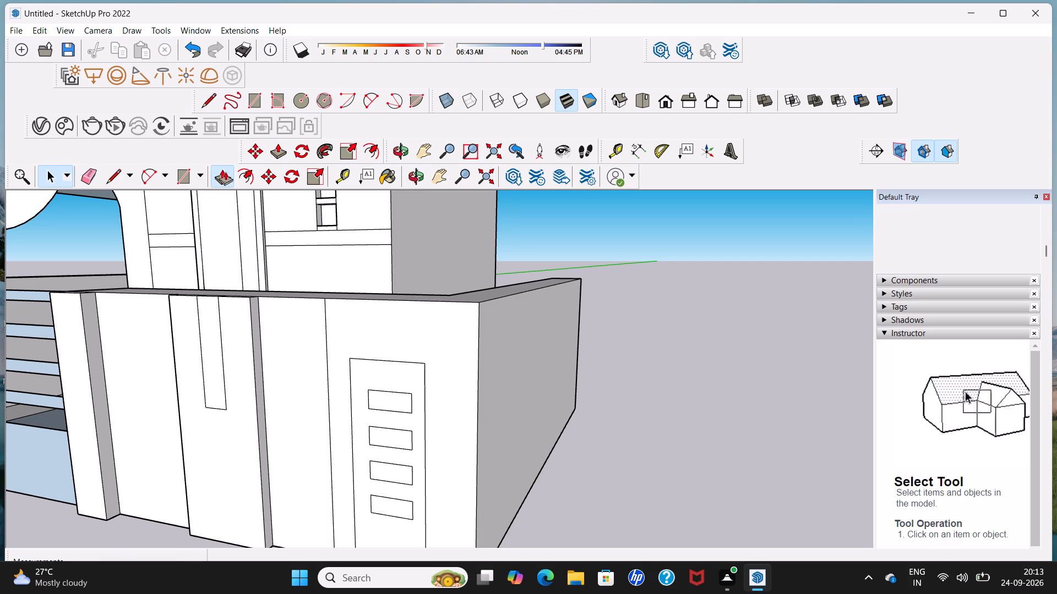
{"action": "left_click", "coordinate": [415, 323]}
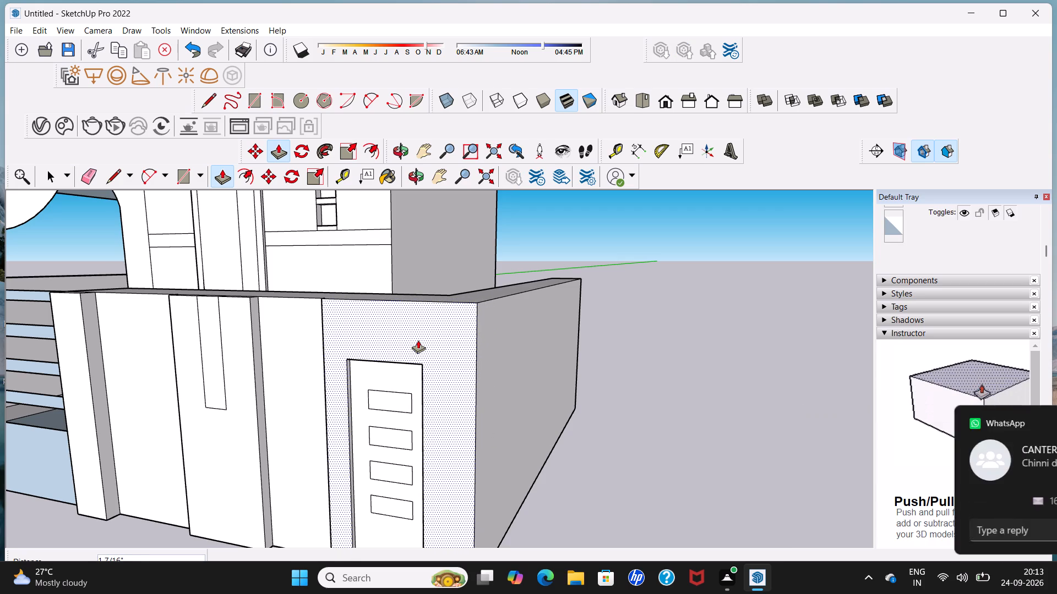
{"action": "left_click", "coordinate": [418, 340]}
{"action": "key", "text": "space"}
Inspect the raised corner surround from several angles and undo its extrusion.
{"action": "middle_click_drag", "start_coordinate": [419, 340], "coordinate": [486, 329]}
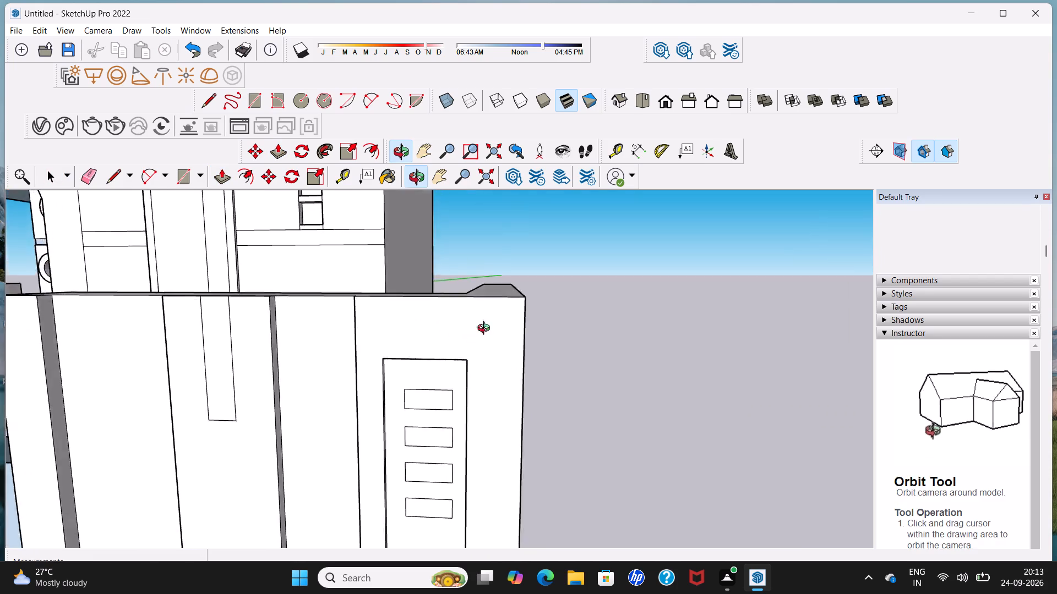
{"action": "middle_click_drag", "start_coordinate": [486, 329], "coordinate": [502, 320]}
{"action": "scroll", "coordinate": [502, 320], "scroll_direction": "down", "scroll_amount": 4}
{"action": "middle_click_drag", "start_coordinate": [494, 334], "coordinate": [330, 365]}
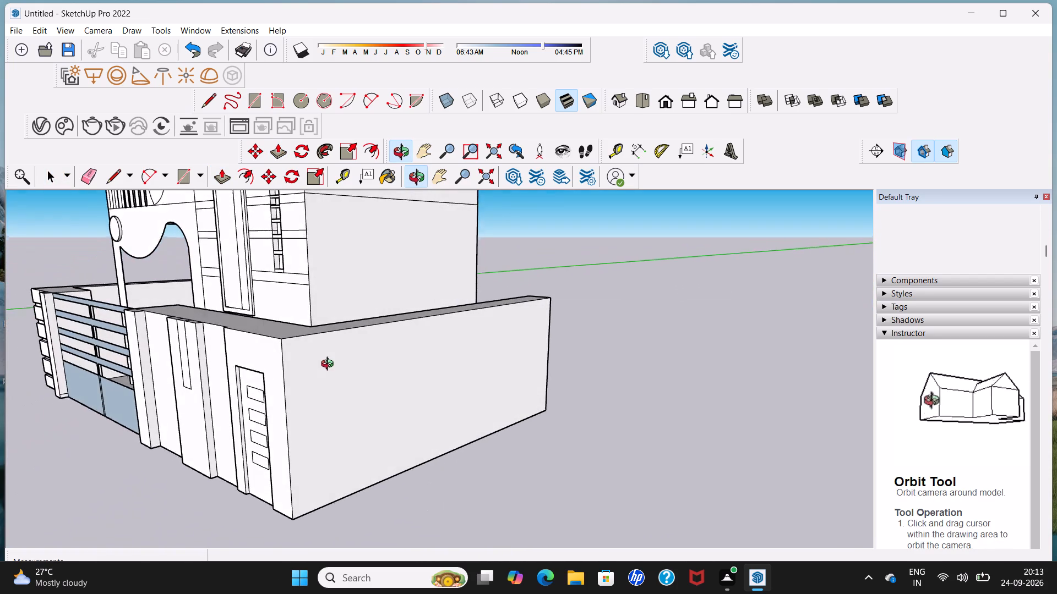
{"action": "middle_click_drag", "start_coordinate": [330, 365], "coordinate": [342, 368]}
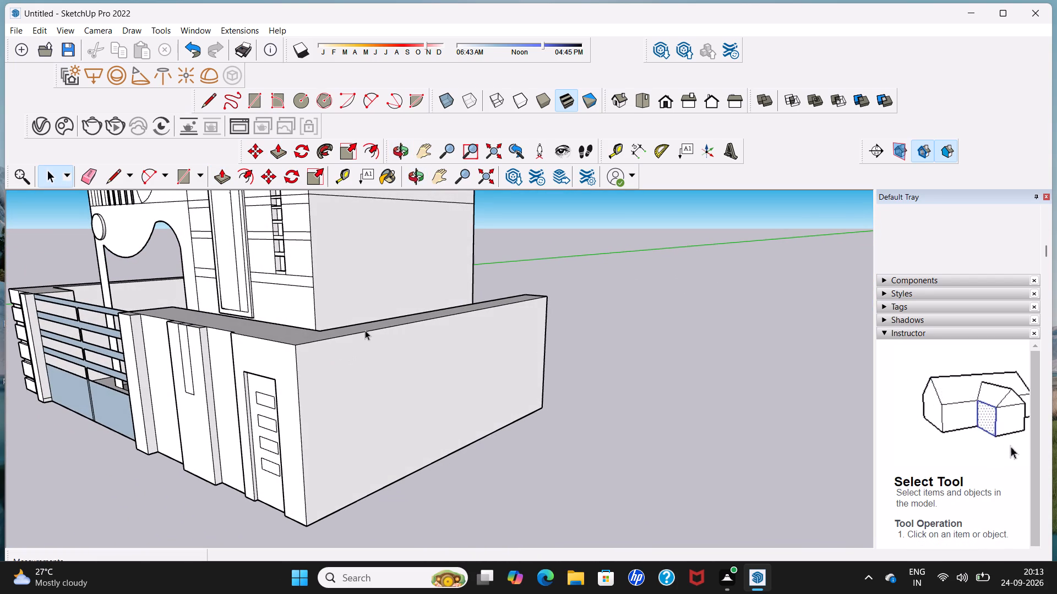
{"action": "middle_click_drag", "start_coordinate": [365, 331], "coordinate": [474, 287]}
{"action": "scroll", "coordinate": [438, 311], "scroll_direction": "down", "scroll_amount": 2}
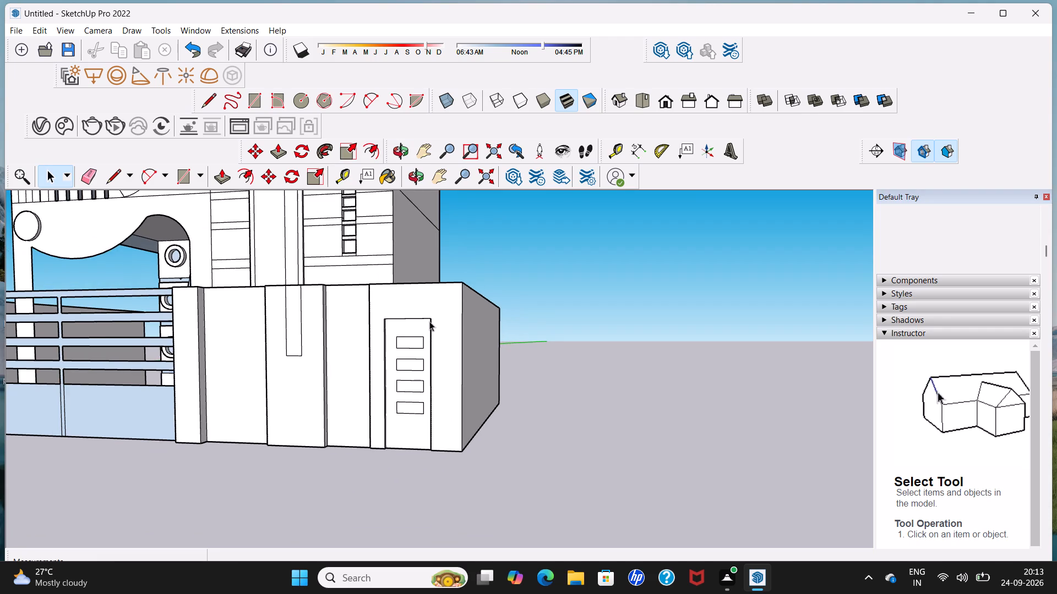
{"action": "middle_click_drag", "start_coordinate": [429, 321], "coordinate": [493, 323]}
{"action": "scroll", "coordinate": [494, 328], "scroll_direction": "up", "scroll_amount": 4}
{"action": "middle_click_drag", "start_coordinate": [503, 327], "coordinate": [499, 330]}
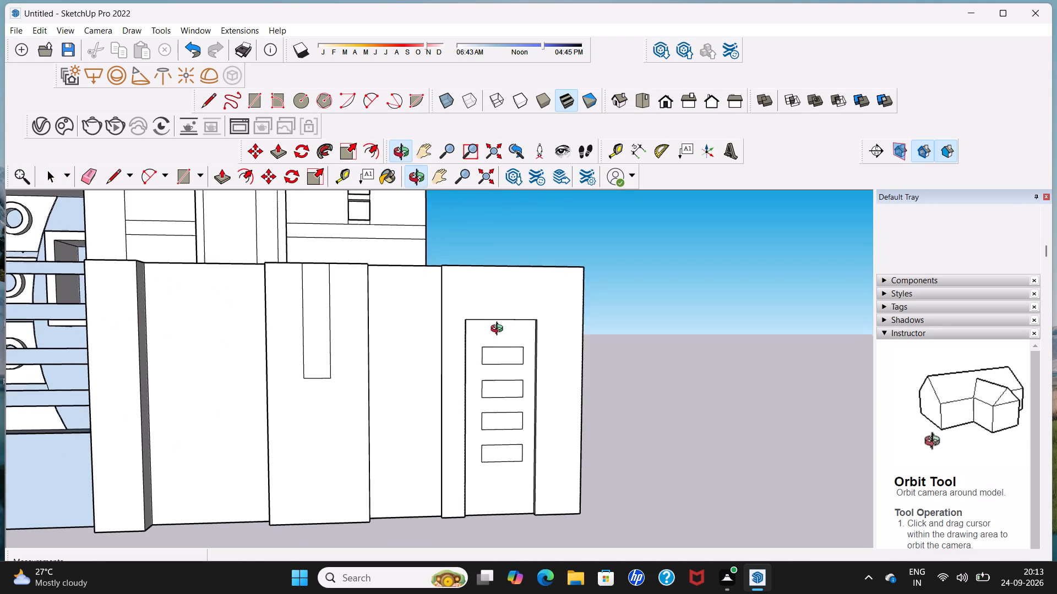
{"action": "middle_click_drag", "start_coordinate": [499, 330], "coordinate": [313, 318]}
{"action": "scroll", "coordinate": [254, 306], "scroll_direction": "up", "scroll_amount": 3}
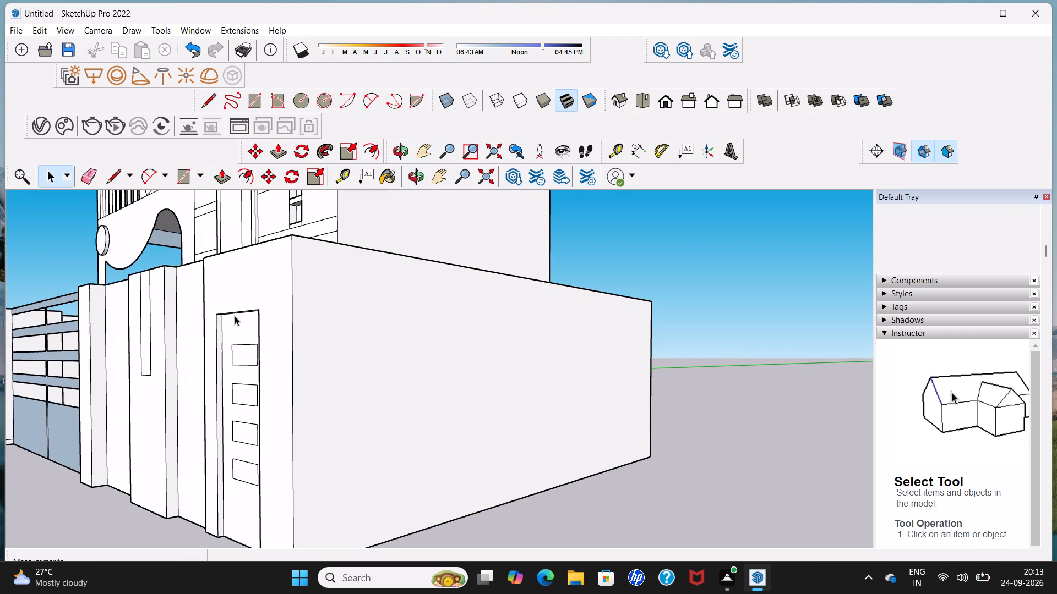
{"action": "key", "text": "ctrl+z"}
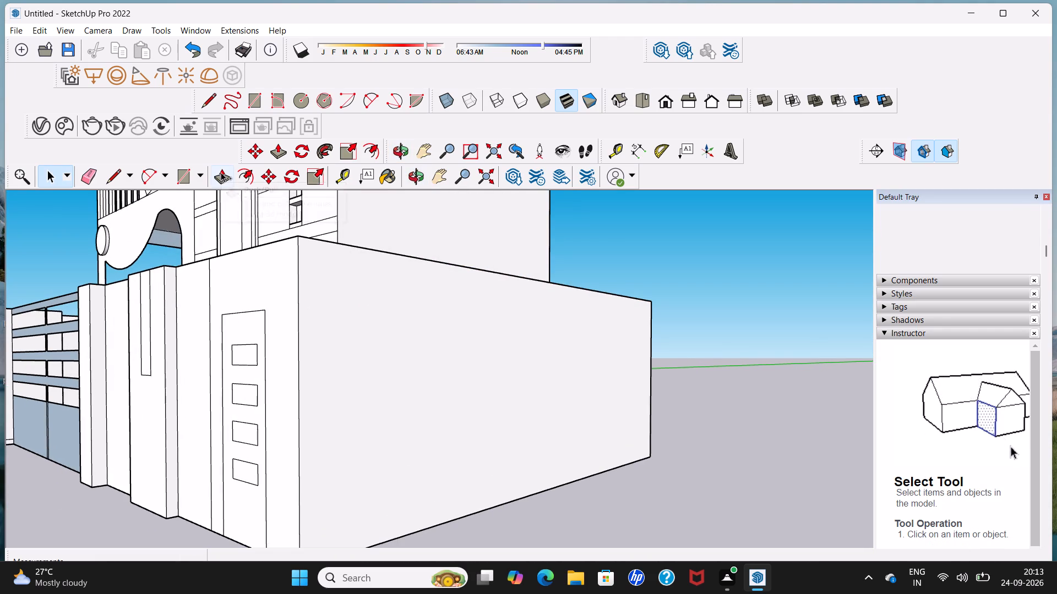
Push/Pull the corner section's face around the tall rectangle outward about 1 5/8", leaving the rectangle recessed.
{"action": "left_click", "coordinate": [226, 173]}
{"action": "left_click", "coordinate": [268, 274]}
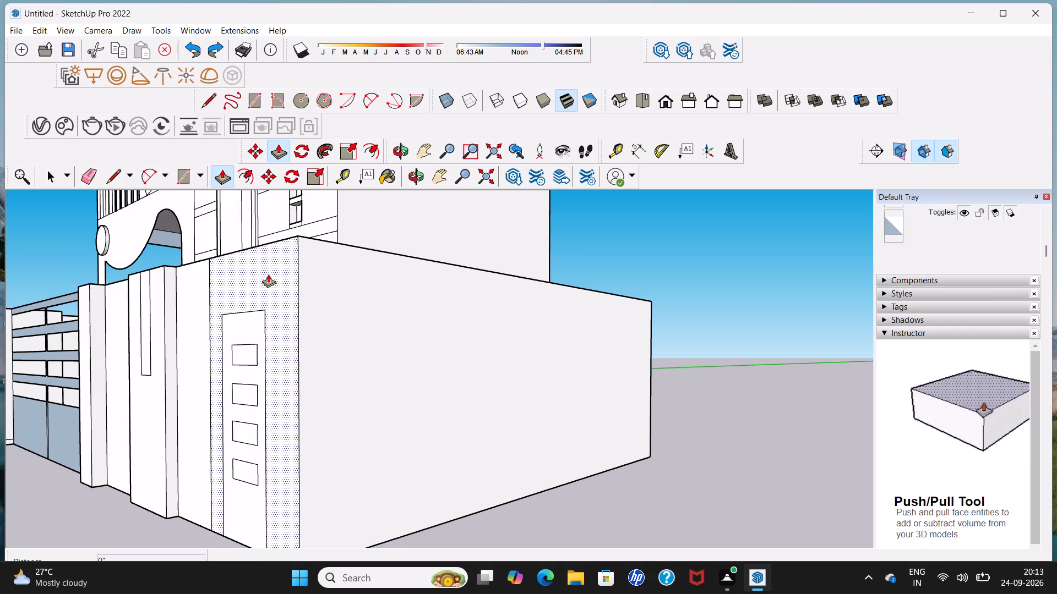
{"action": "left_click", "coordinate": [268, 274]}
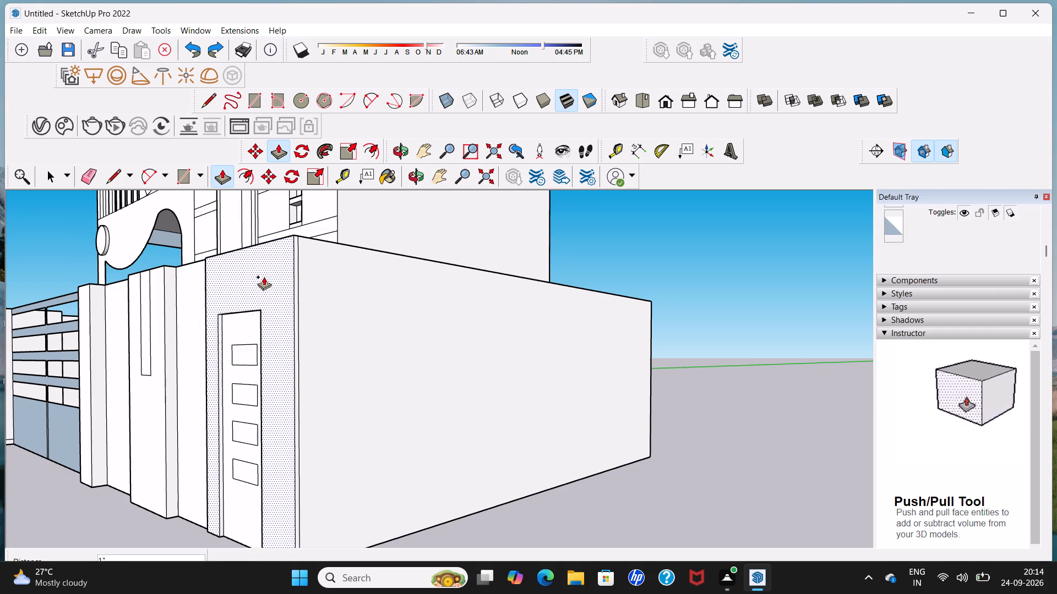
{"action": "left_click", "coordinate": [261, 277]}
{"action": "middle_click_drag", "start_coordinate": [261, 277], "coordinate": [368, 276]}
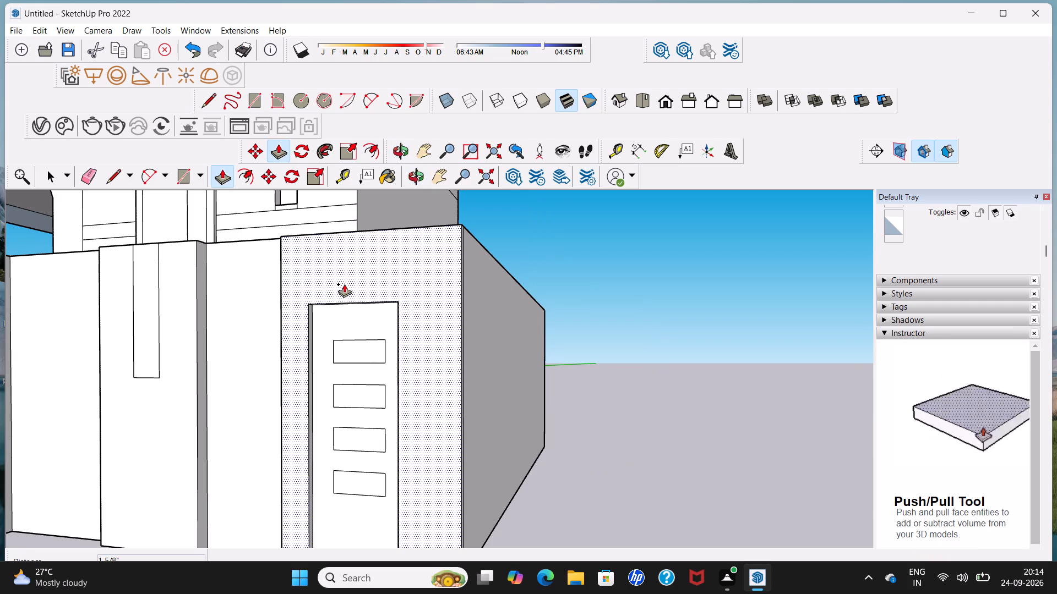
{"action": "scroll", "coordinate": [344, 284], "scroll_direction": "down", "scroll_amount": 10}
{"action": "middle_click_drag", "start_coordinate": [344, 284], "coordinate": [381, 289]}
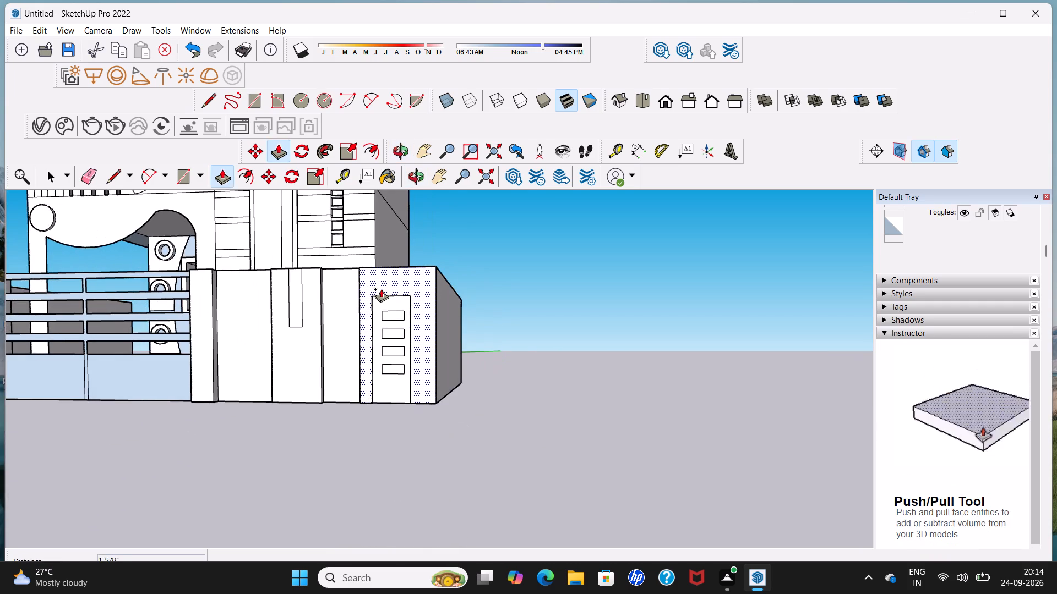
{"action": "scroll", "coordinate": [381, 289], "scroll_direction": "up", "scroll_amount": 2}
{"action": "key", "text": "space"}
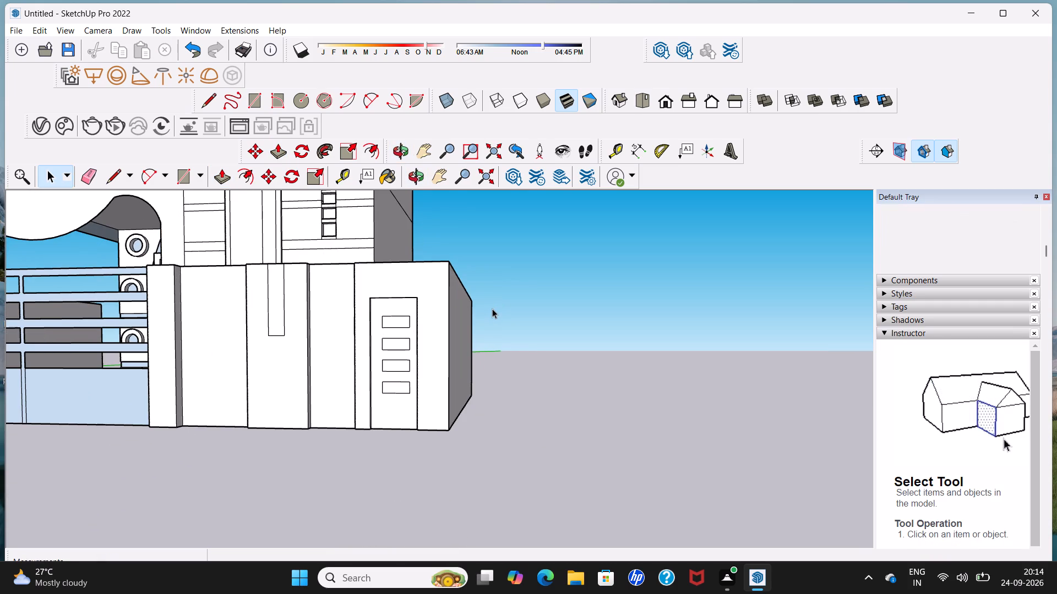
Draw a small upright rectangle about 4 5/16" wide by 6" high on the corner section, between the tall recessed panel and the wall's outer edge.
{"action": "scroll", "coordinate": [472, 328], "scroll_direction": "down", "scroll_amount": 4}
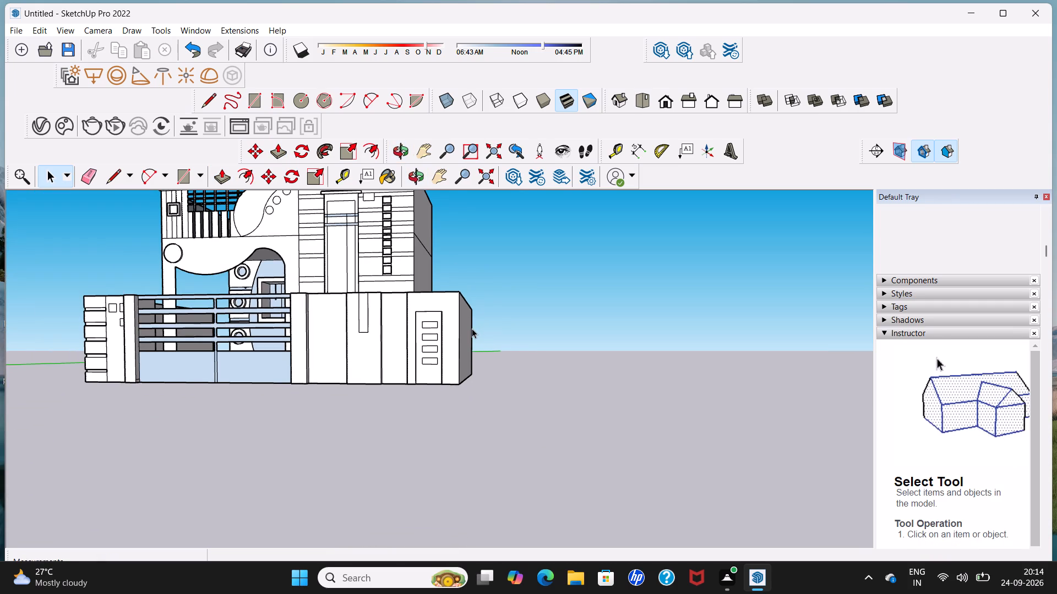
{"action": "middle_click_drag", "start_coordinate": [394, 295], "coordinate": [403, 312]}
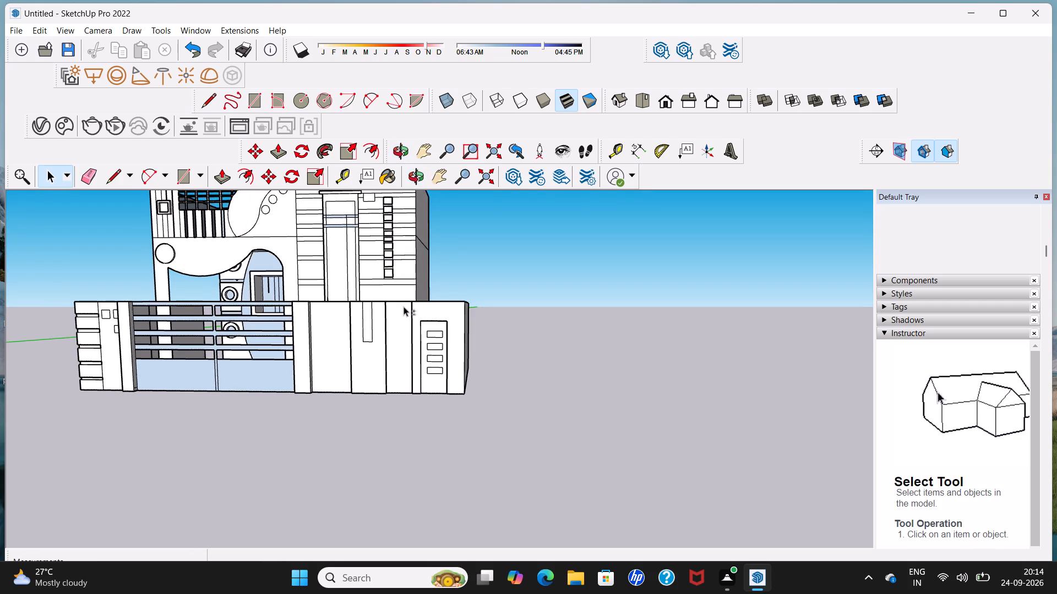
{"action": "middle_click_drag", "start_coordinate": [404, 306], "coordinate": [410, 376], "text": "shift"}
{"action": "middle_click_drag", "start_coordinate": [393, 359], "coordinate": [433, 347]}
{"action": "scroll", "coordinate": [400, 320], "scroll_direction": "up", "scroll_amount": 2}
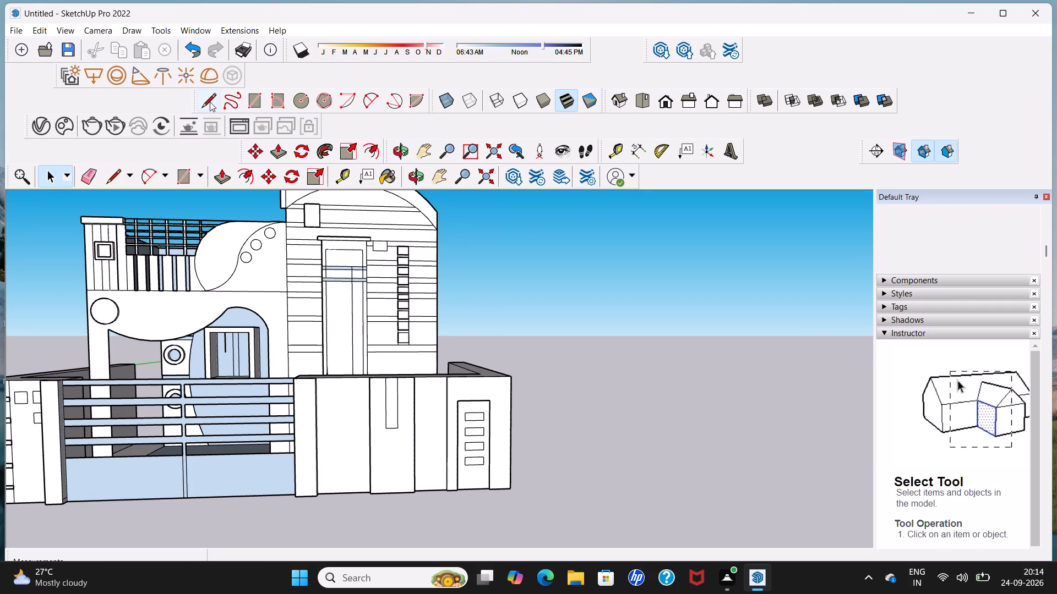
{"action": "left_click", "coordinate": [257, 98]}
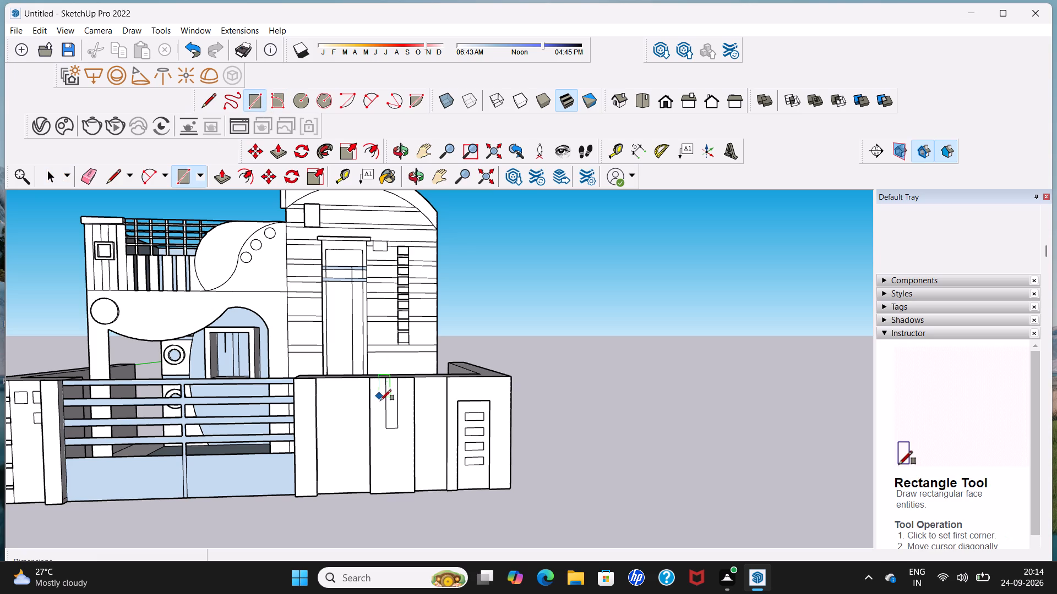
{"action": "scroll", "coordinate": [496, 432], "scroll_direction": "up", "scroll_amount": 3}
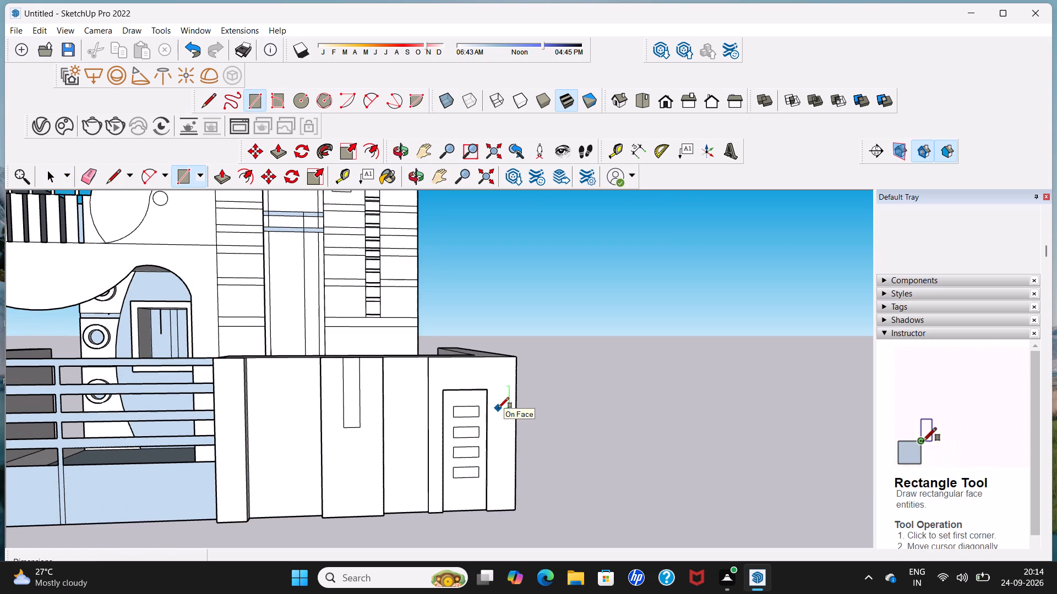
{"action": "scroll", "coordinate": [498, 408], "scroll_direction": "up", "scroll_amount": 2}
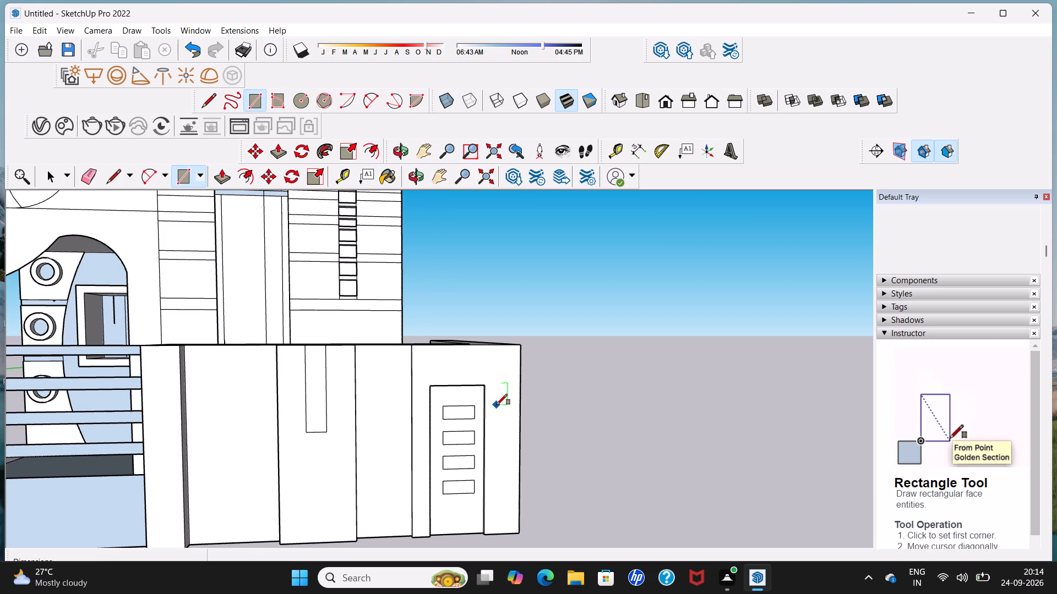
{"action": "left_click", "coordinate": [497, 406]}
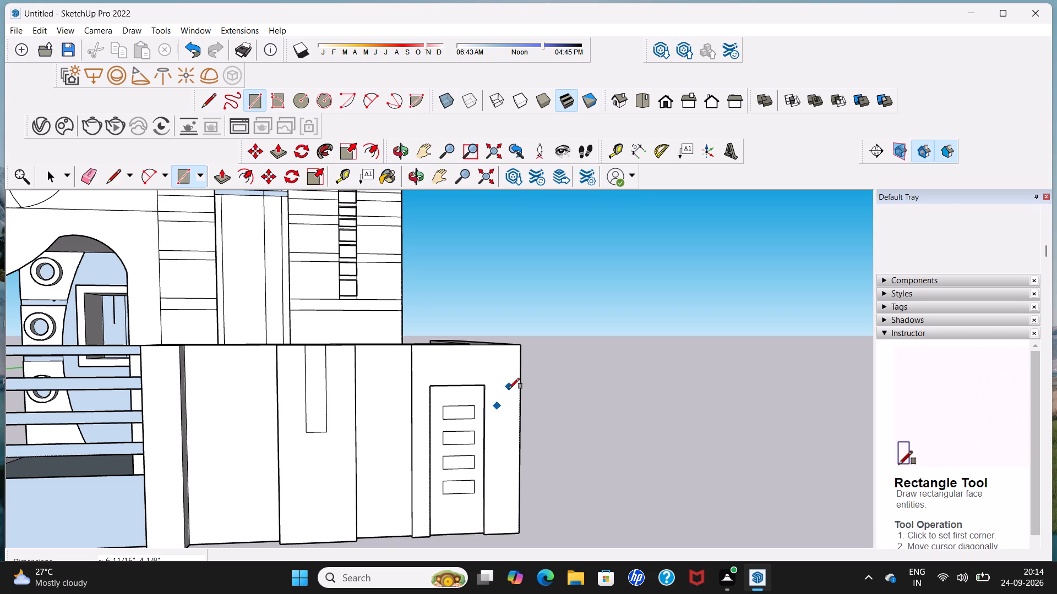
{"action": "scroll", "coordinate": [508, 388], "scroll_direction": "up", "scroll_amount": 5}
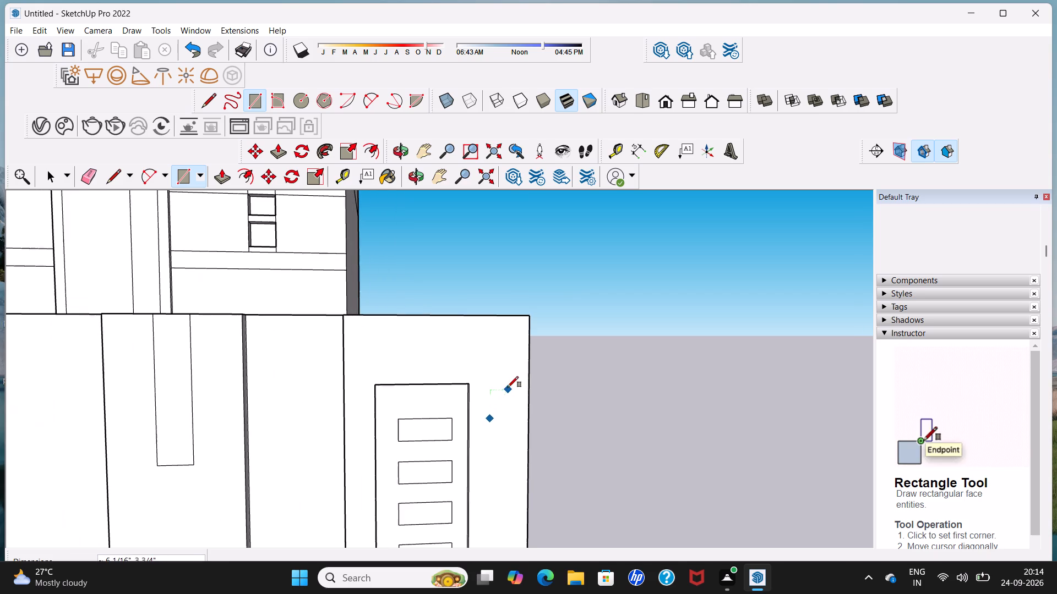
{"action": "left_click", "coordinate": [510, 390]}
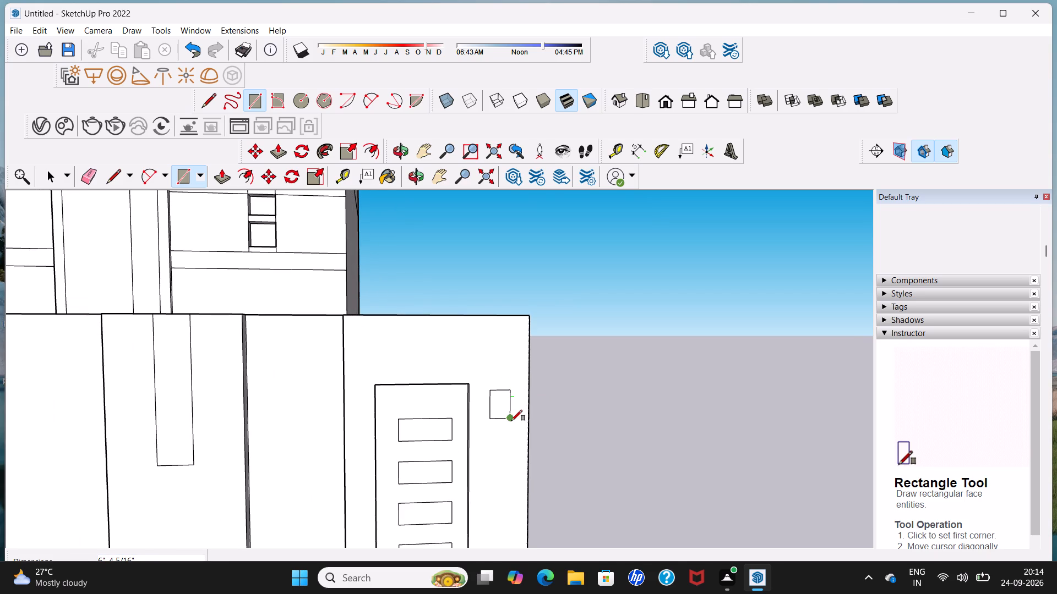
Copy the small upright rectangle straight down twice at about 1' 5 1/2" spacing beside the recessed slotted panel.
{"action": "key", "text": "space"}
{"action": "double_click", "coordinate": [505, 407]}
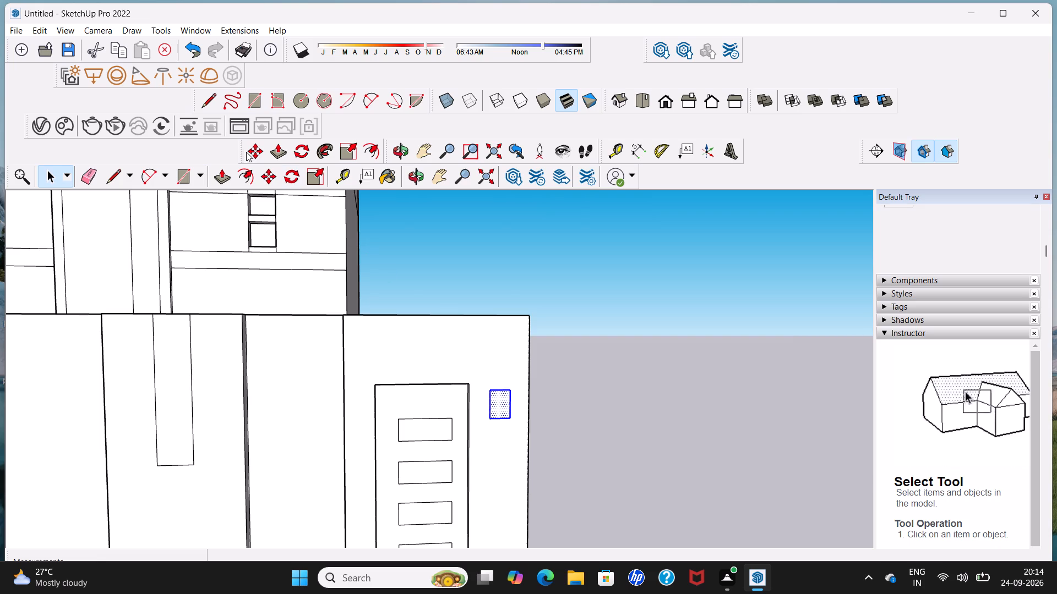
{"action": "left_click", "coordinate": [269, 179]}
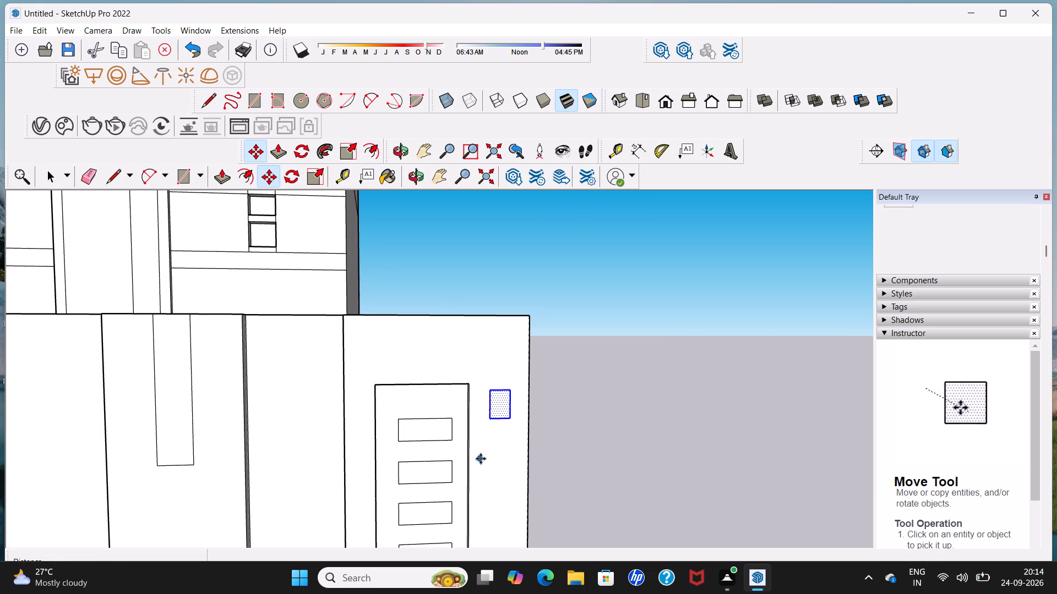
{"action": "scroll", "coordinate": [481, 459], "scroll_direction": "down", "scroll_amount": 5}
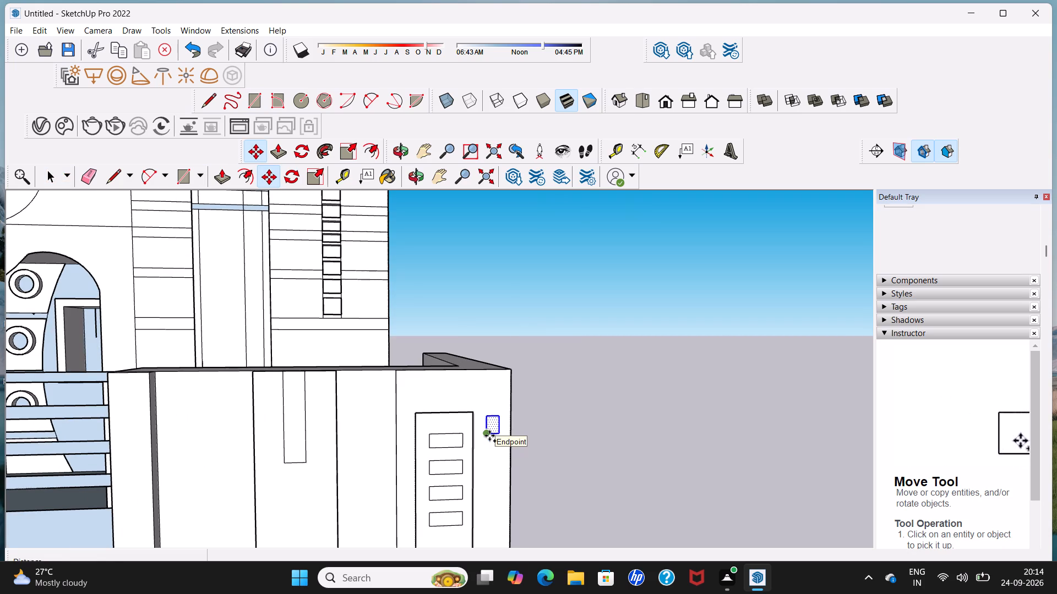
{"action": "left_click", "coordinate": [489, 436]}
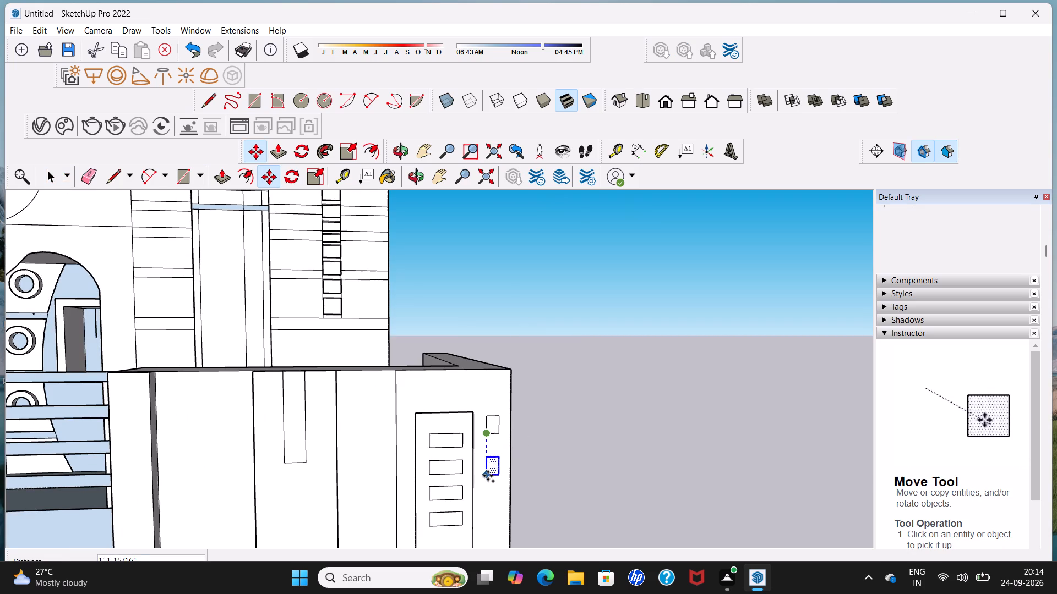
{"action": "scroll", "coordinate": [488, 479], "scroll_direction": "down", "scroll_amount": 4}
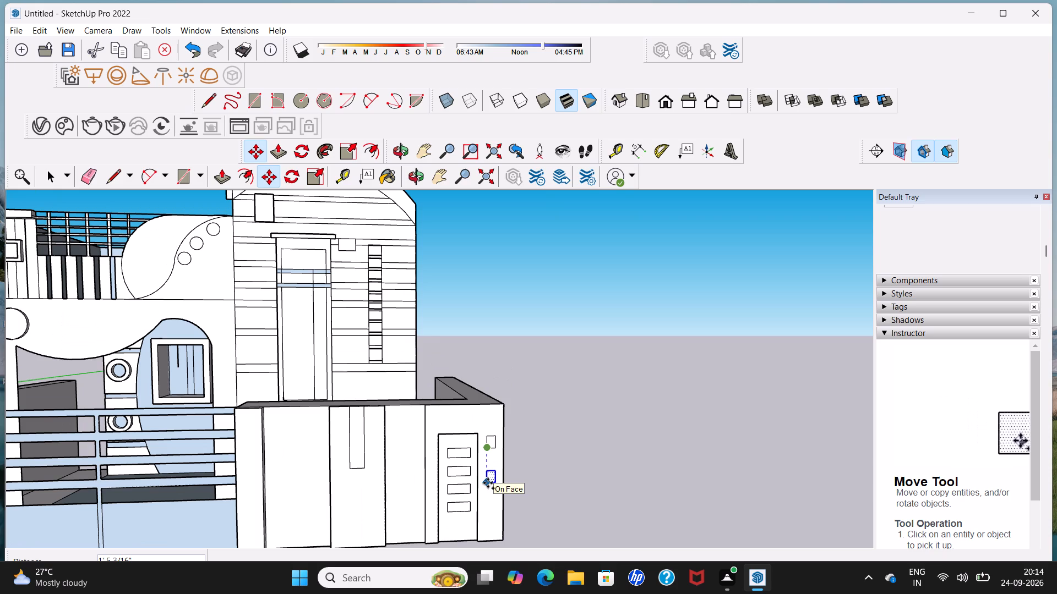
{"action": "left_click", "coordinate": [488, 483]}
{"action": "left_click", "coordinate": [488, 483]}
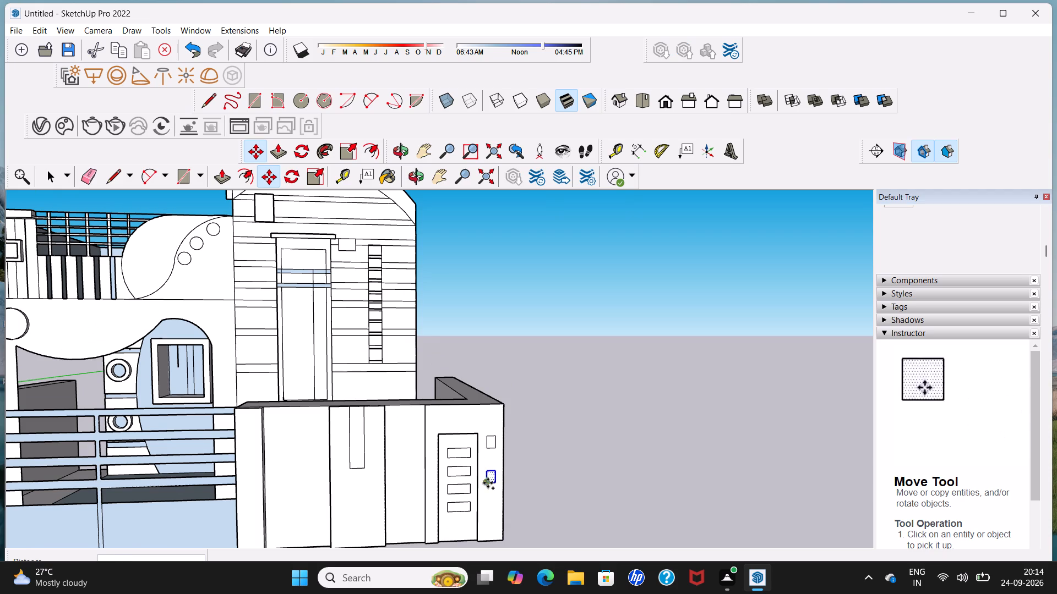
{"action": "left_click", "coordinate": [487, 518]}
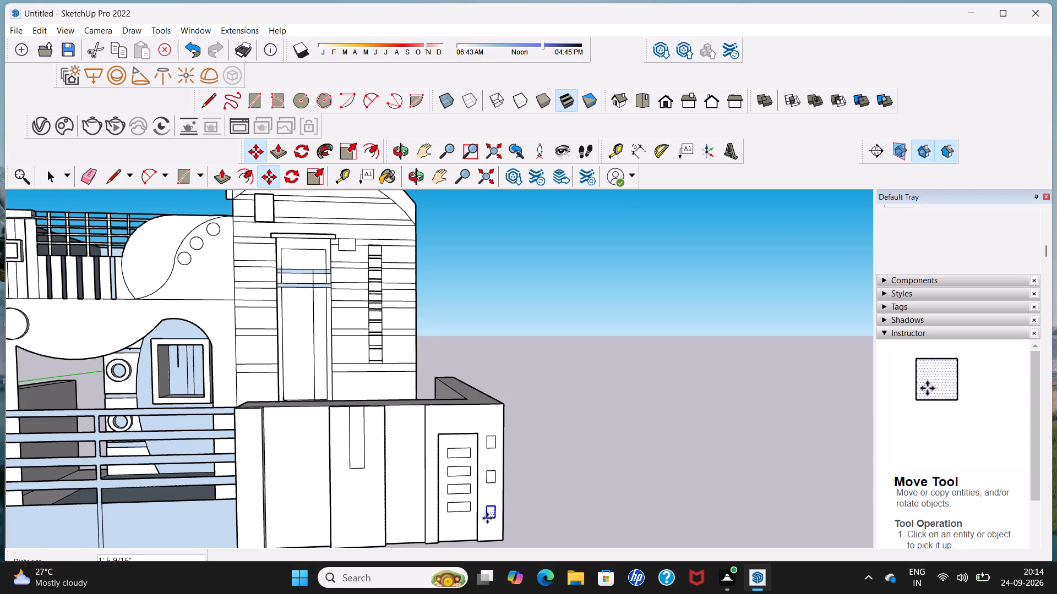
{"action": "key", "text": "space"}
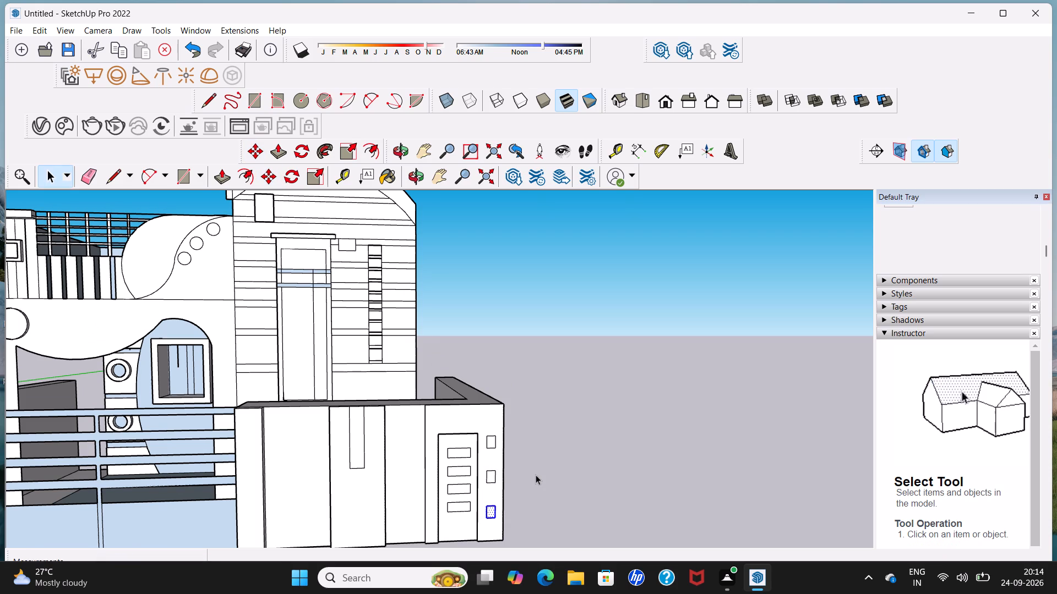
{"action": "scroll", "coordinate": [537, 471], "scroll_direction": "down", "scroll_amount": 2}
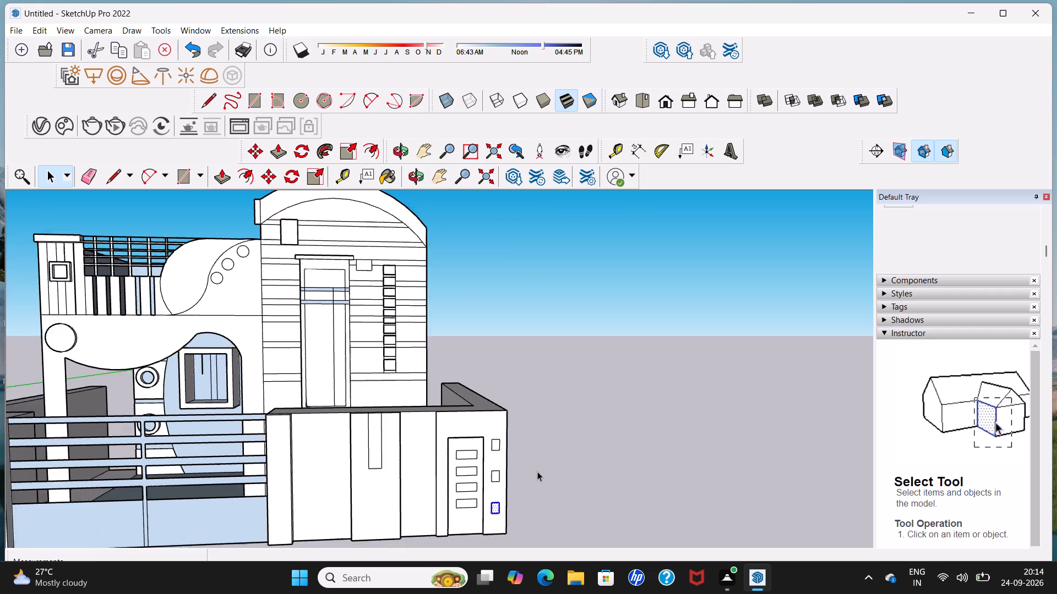
{"action": "scroll", "coordinate": [537, 471], "scroll_direction": "down", "scroll_amount": 4}
{"action": "middle_click_drag", "start_coordinate": [505, 496], "coordinate": [506, 467]}
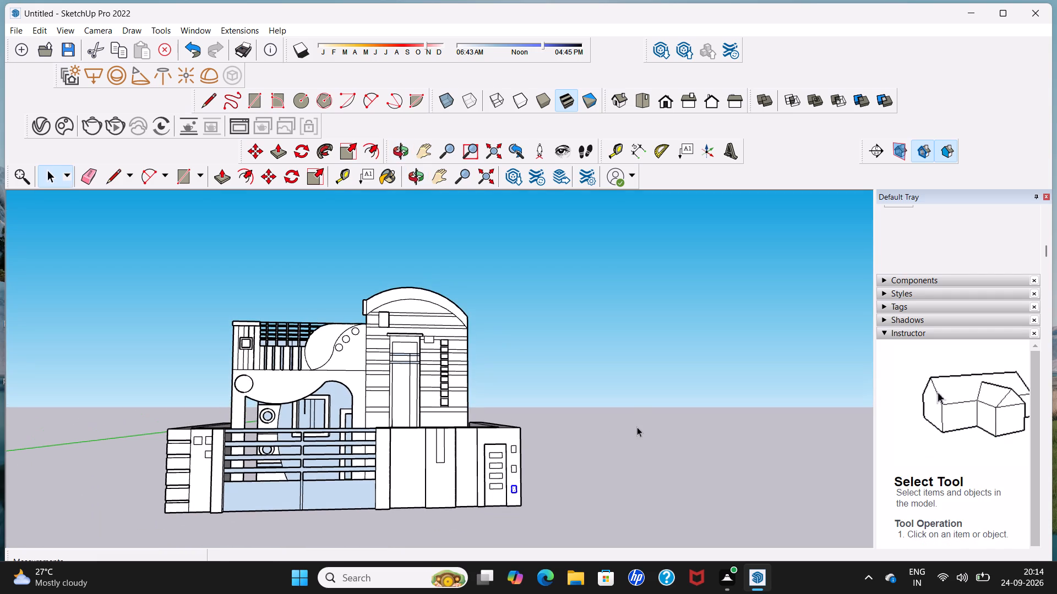
{"action": "key", "text": "space"}
{"action": "left_click", "coordinate": [640, 425]}
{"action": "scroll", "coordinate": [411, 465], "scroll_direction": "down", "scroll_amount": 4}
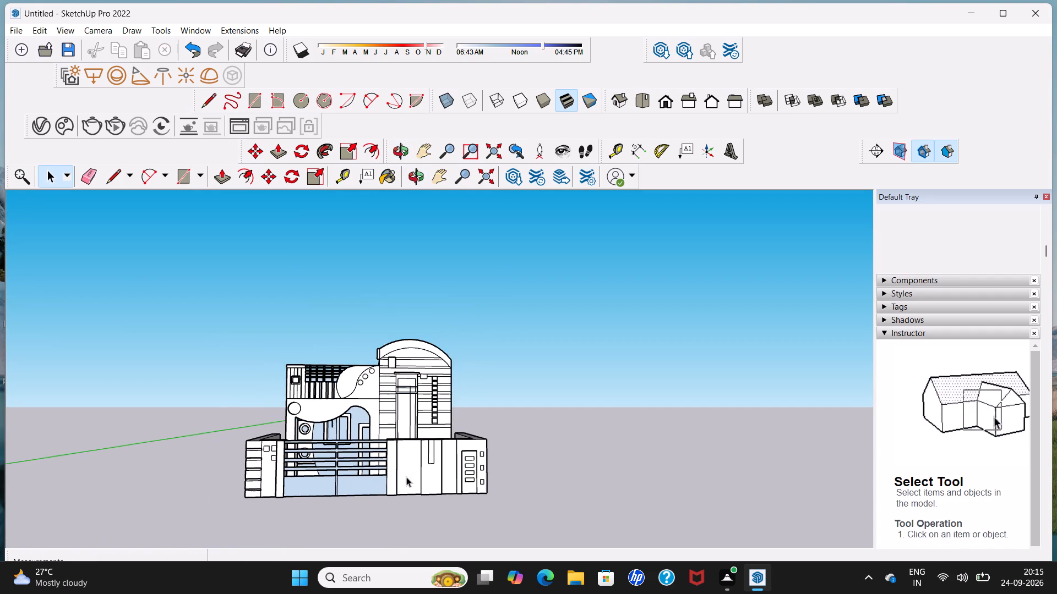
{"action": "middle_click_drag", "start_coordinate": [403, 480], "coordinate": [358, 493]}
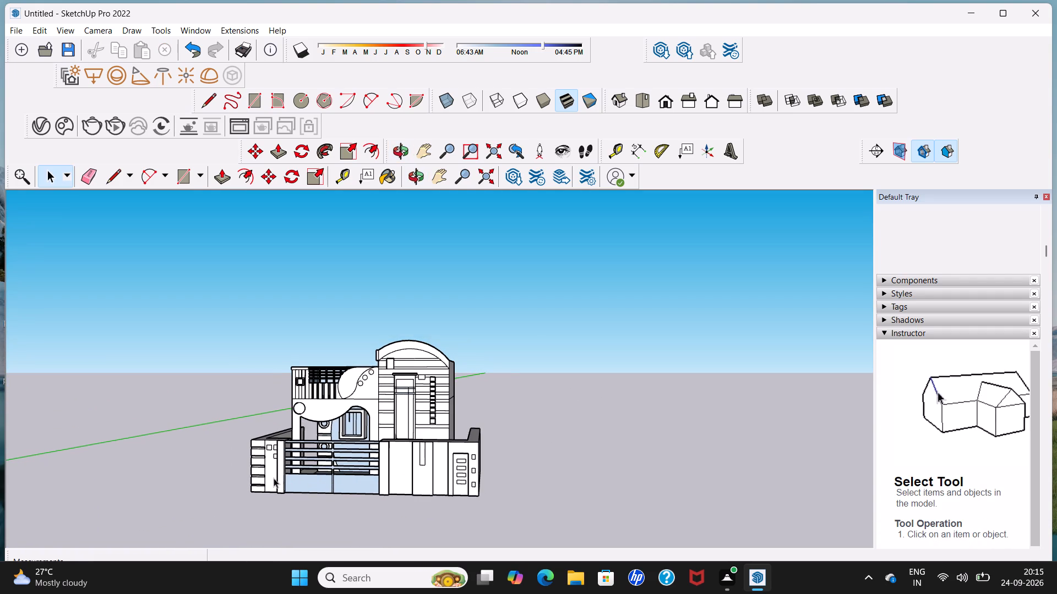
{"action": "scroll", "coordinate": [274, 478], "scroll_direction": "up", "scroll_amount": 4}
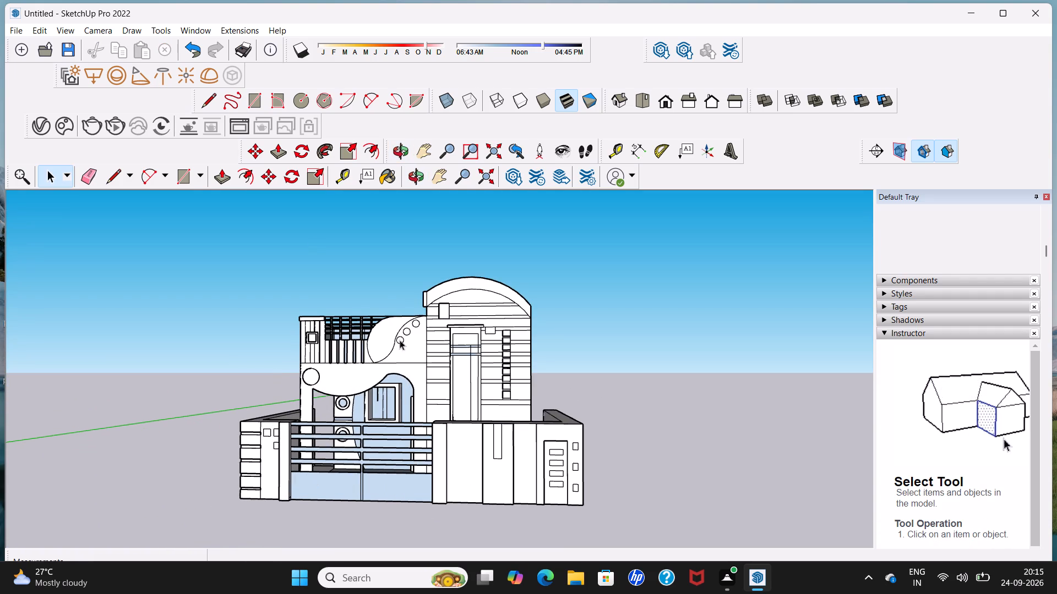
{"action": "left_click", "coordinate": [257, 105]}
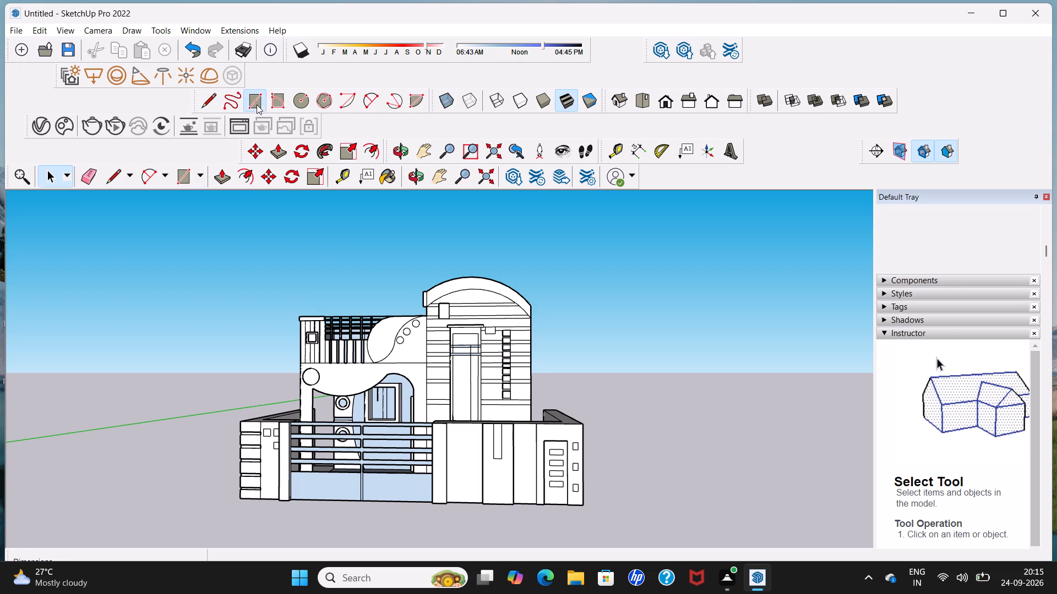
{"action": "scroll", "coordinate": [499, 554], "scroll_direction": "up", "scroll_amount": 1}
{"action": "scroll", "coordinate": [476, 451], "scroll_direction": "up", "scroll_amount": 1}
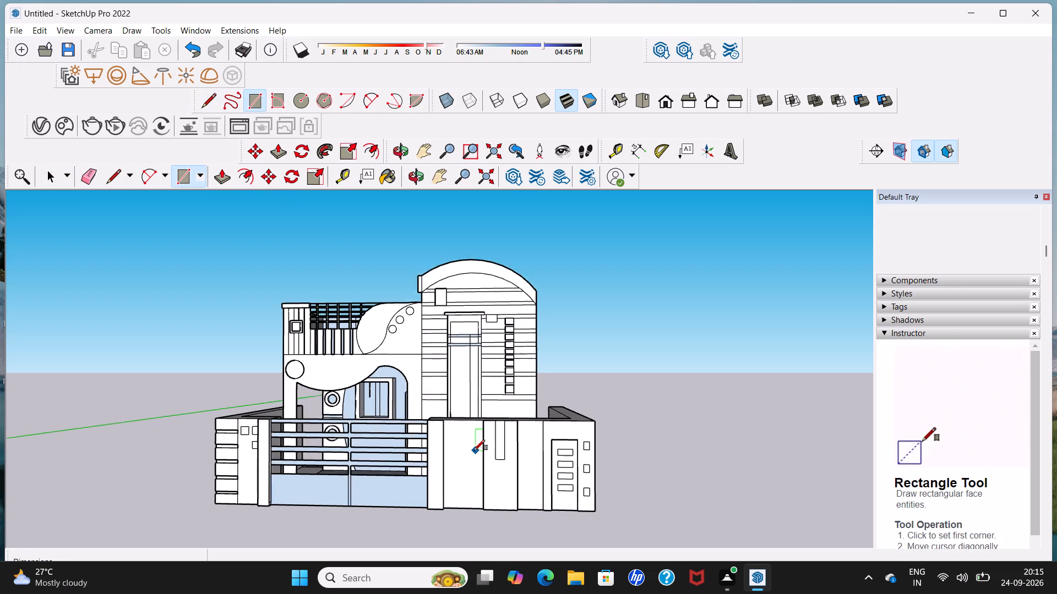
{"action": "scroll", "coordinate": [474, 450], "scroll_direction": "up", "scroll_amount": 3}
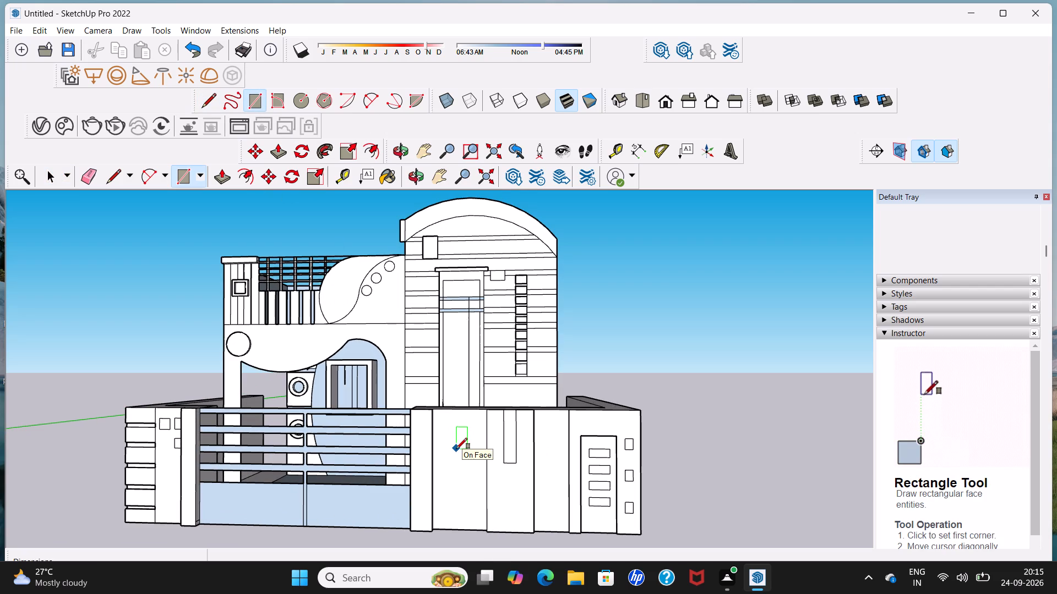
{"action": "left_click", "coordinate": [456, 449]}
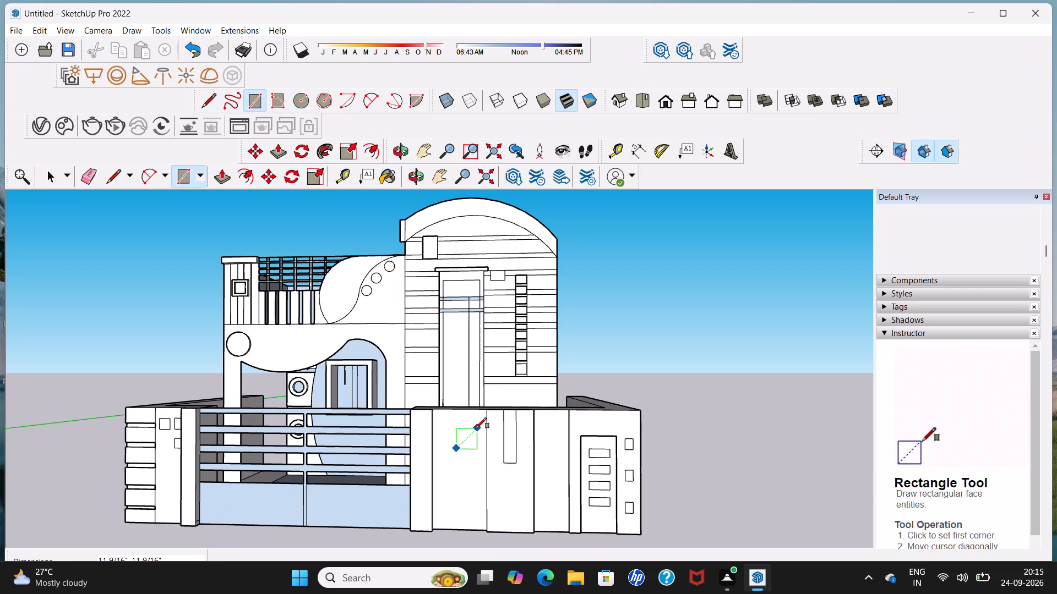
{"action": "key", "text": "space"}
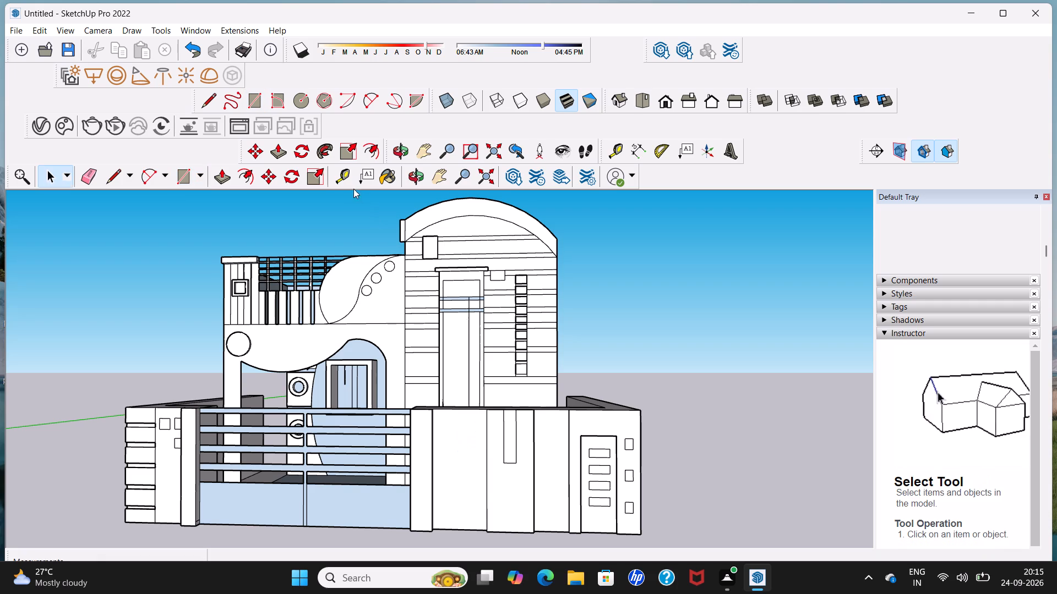
Draw a rectangle about 1' 7" wide by 1' 1" high on the upper wall panel between the gate post and the raised strip.
{"action": "left_click", "coordinate": [256, 100]}
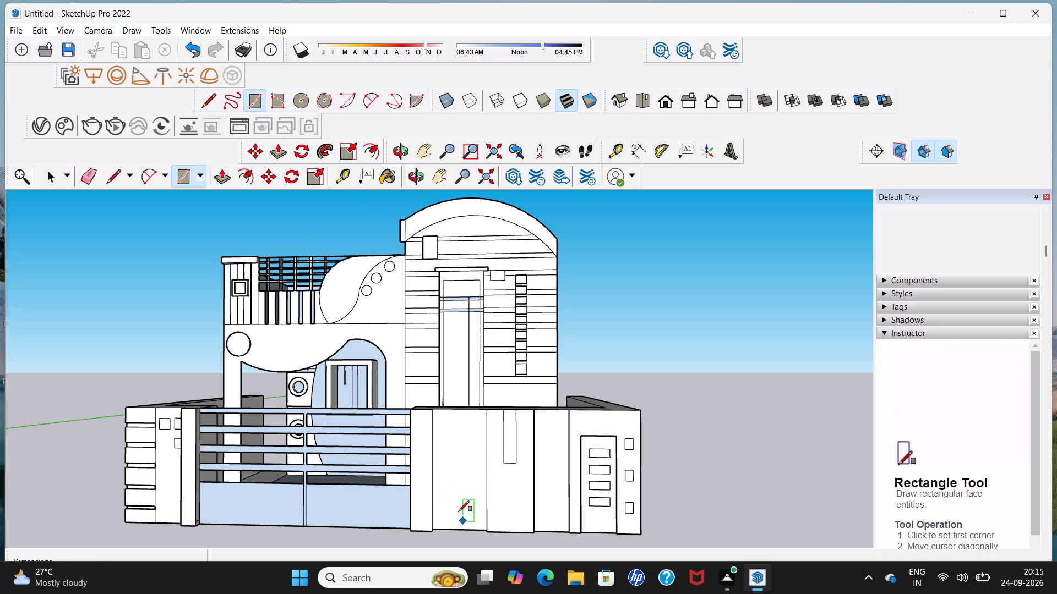
{"action": "left_click", "coordinate": [444, 444]}
{"action": "left_click", "coordinate": [478, 421]}
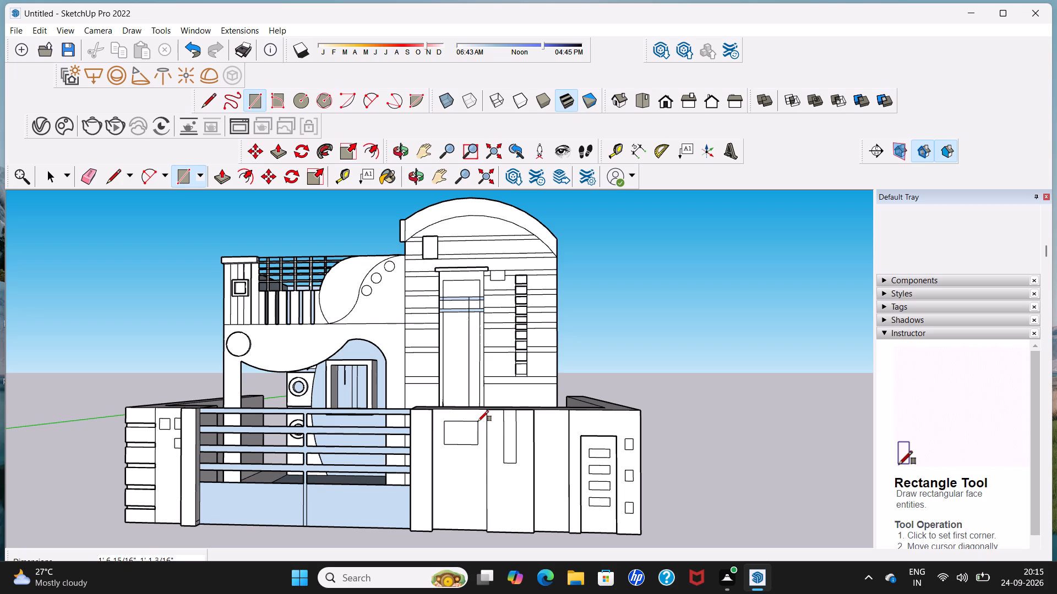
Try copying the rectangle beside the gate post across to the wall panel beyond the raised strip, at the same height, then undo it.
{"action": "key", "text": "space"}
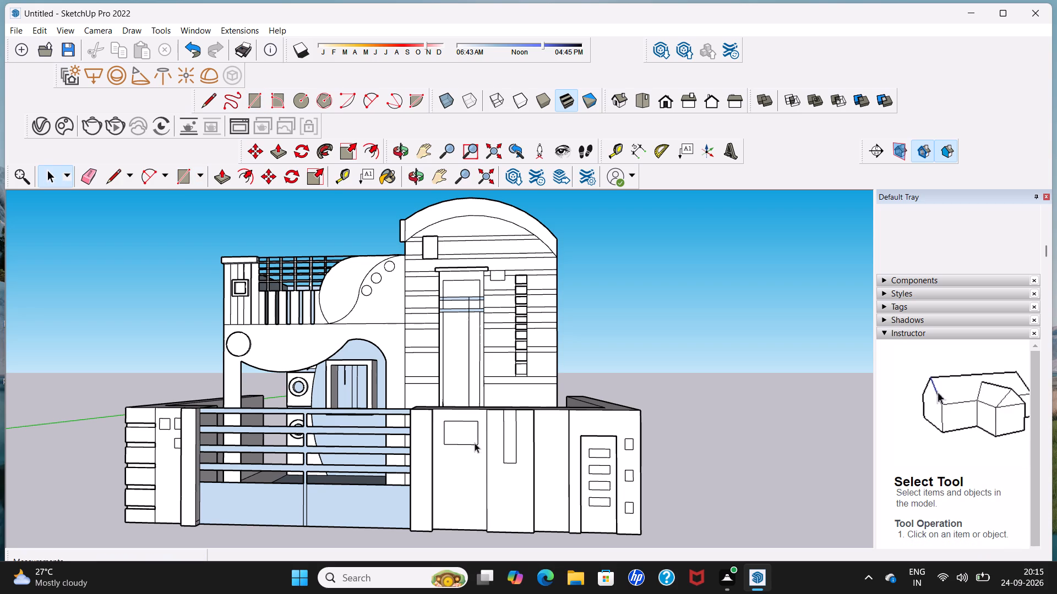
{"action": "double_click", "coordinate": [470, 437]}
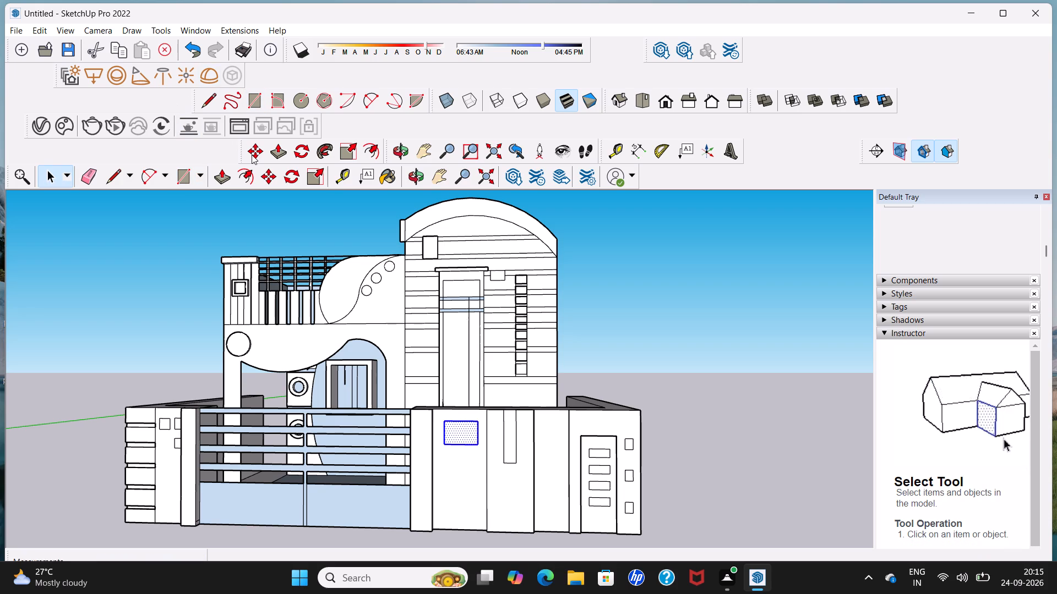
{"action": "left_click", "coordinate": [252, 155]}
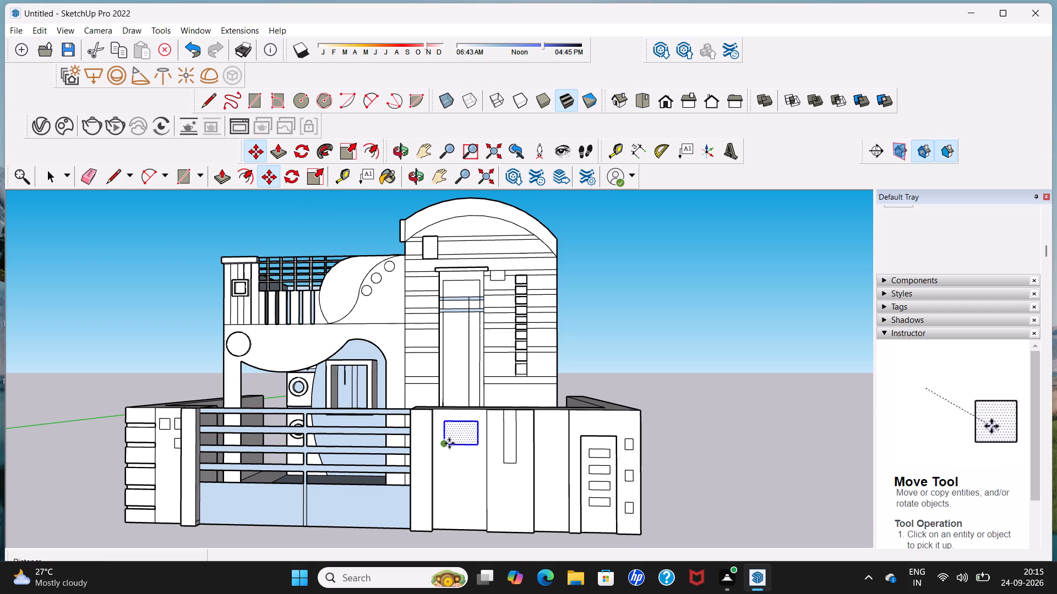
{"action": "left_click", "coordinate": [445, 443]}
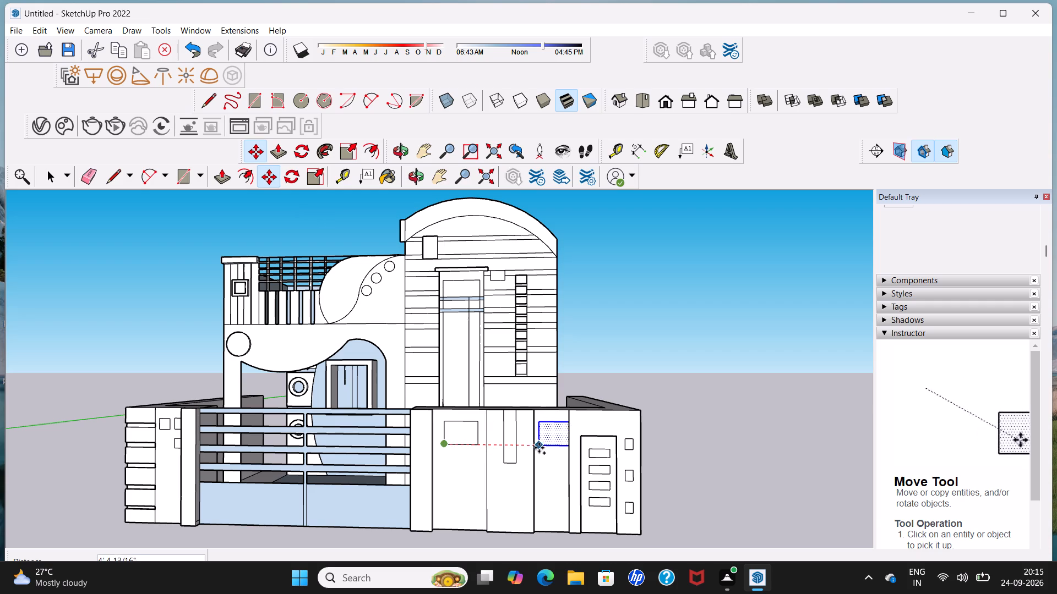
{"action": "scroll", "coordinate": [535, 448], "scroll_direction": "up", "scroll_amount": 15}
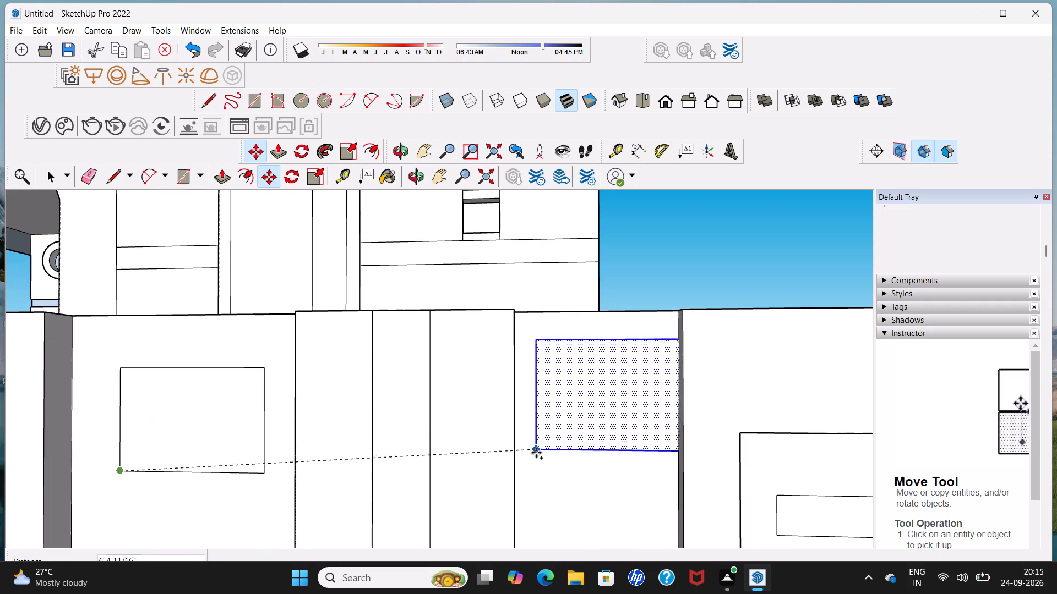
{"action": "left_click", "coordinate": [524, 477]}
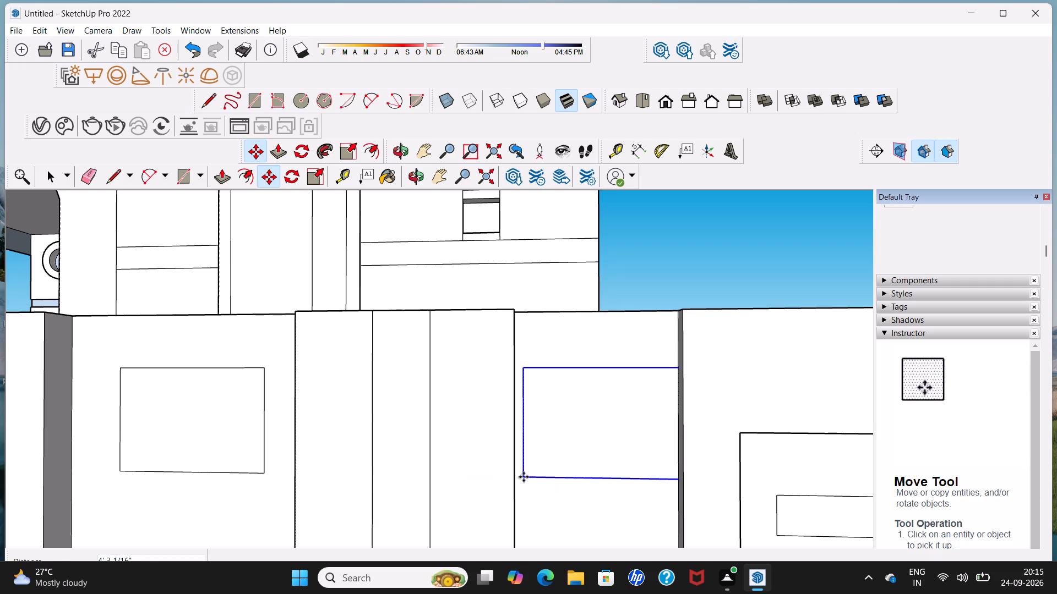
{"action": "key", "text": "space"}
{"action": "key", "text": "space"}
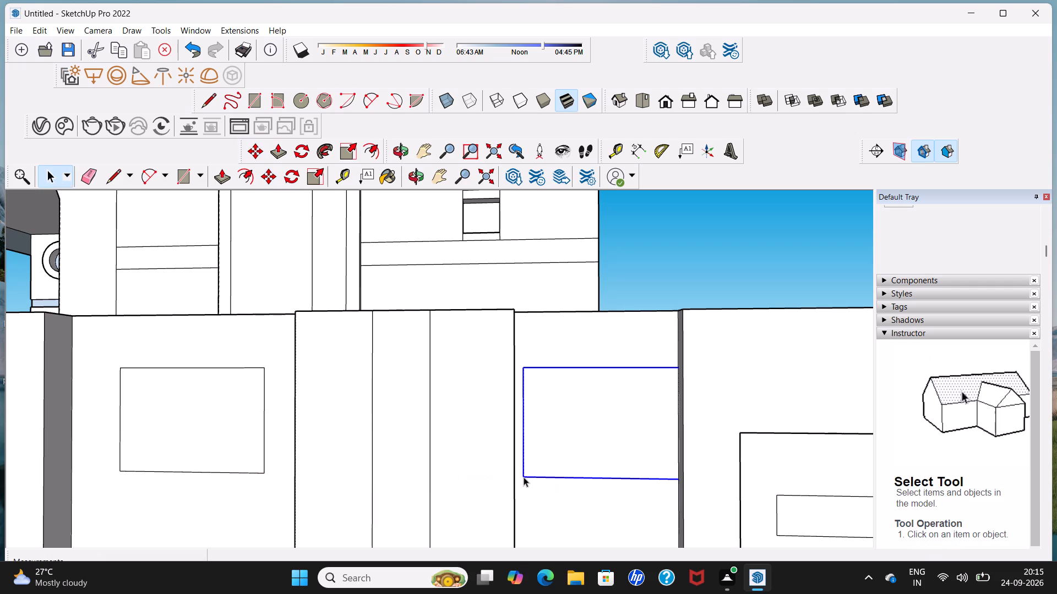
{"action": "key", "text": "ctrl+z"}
Draw a square about 10 9/16" per side on the upper wall panel between the raised strip and the corner section.
{"action": "scroll", "coordinate": [524, 443], "scroll_direction": "down", "scroll_amount": 5}
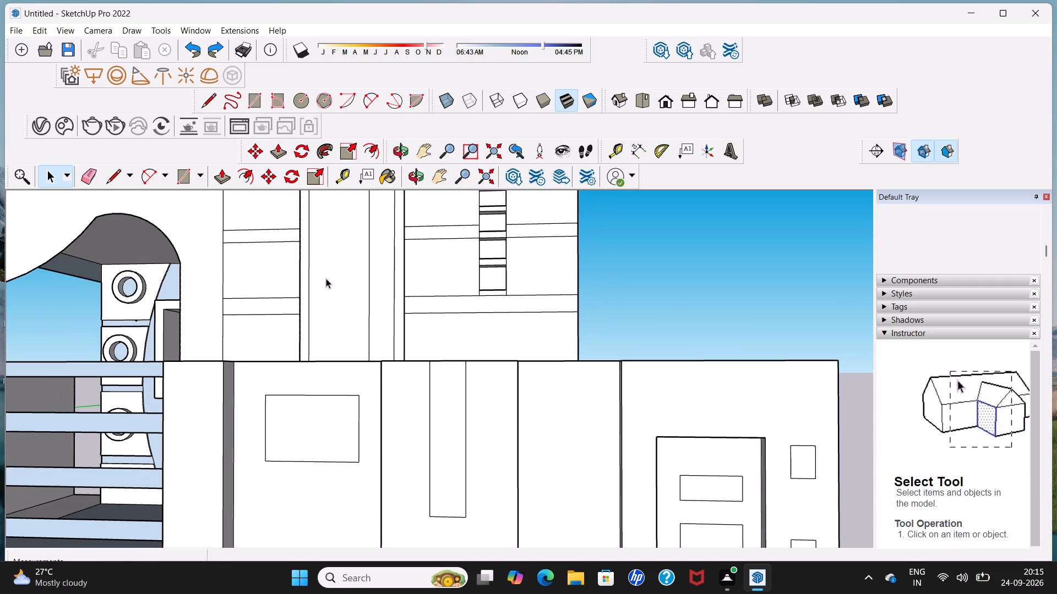
{"action": "left_click", "coordinate": [252, 102]}
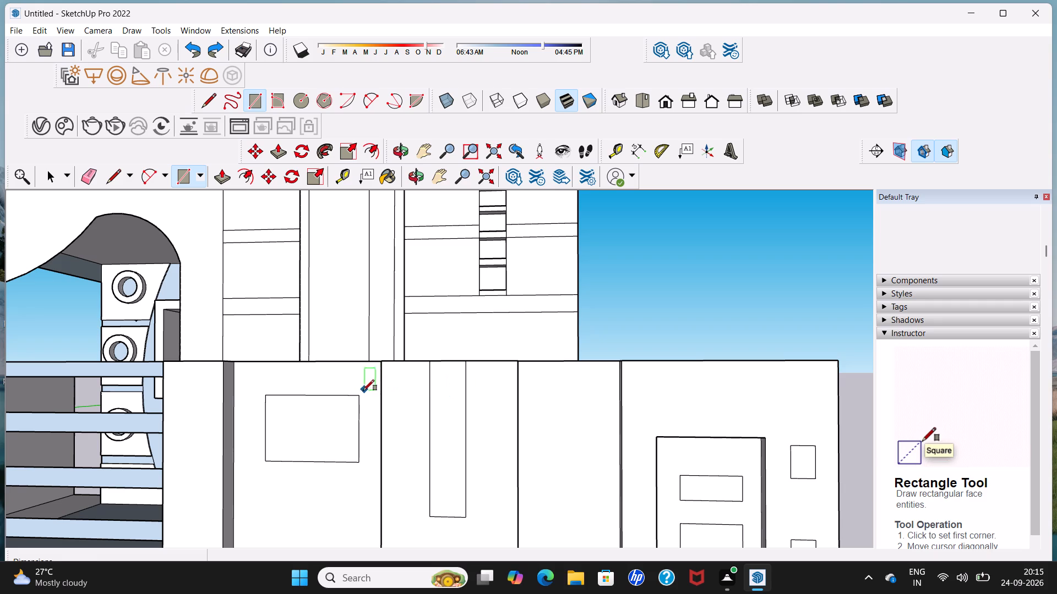
{"action": "left_click", "coordinate": [548, 400]}
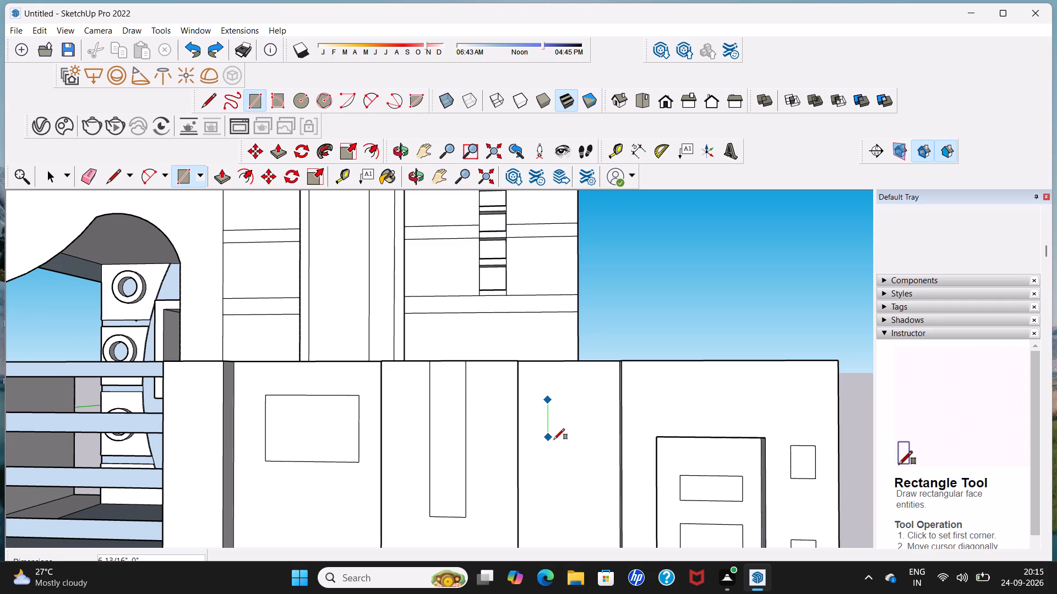
{"action": "left_click", "coordinate": [602, 456]}
{"action": "key", "text": "space"}
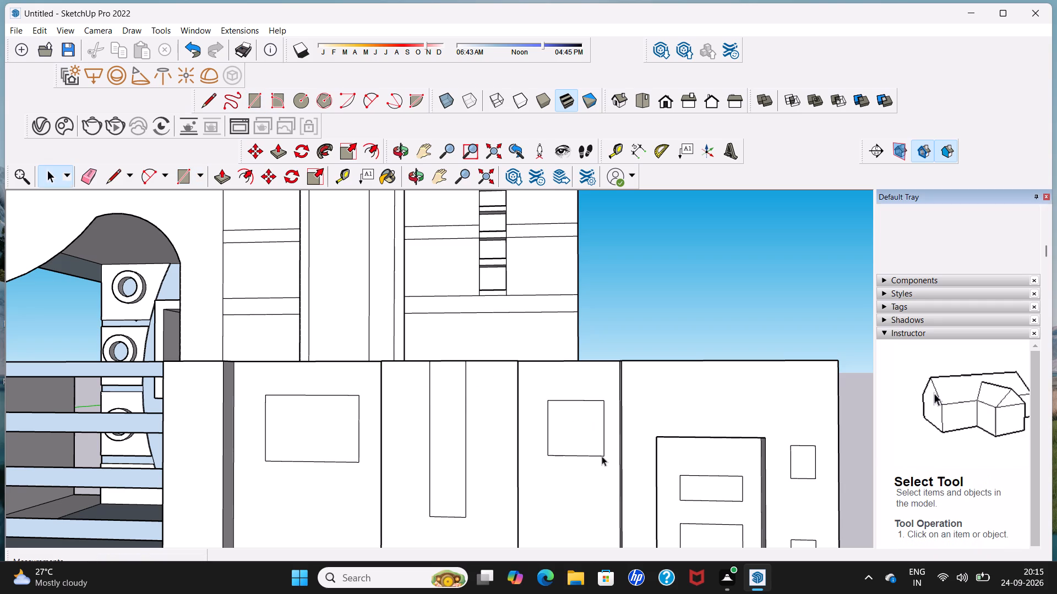
Push/Pull the wide rectangle beside the gate post and the square beyond the raised strip outward about 5 5/16" each.
{"action": "middle_click_drag", "start_coordinate": [602, 453], "coordinate": [462, 451]}
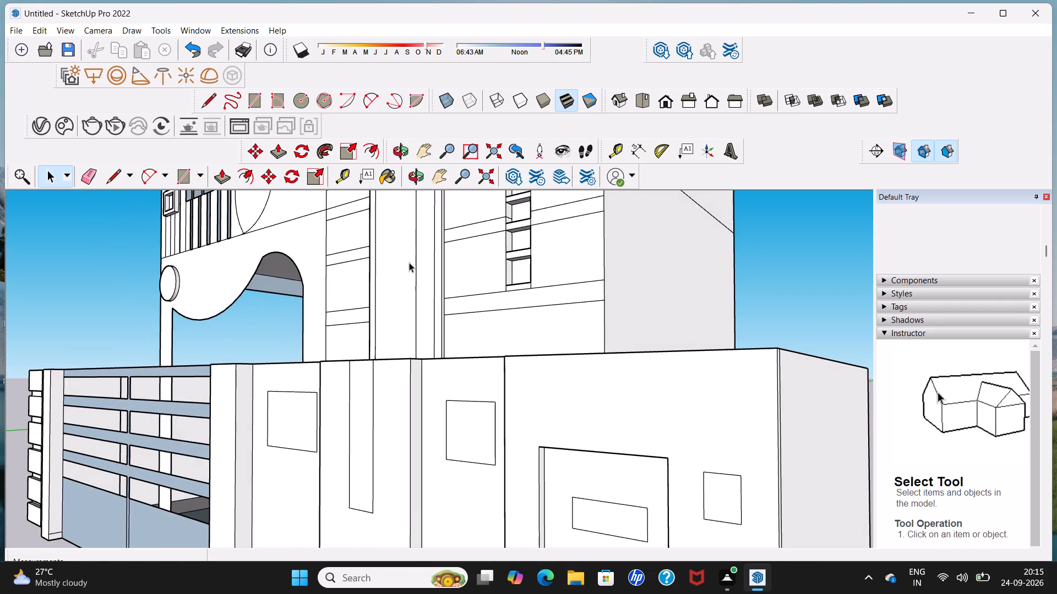
{"action": "left_click", "coordinate": [280, 155]}
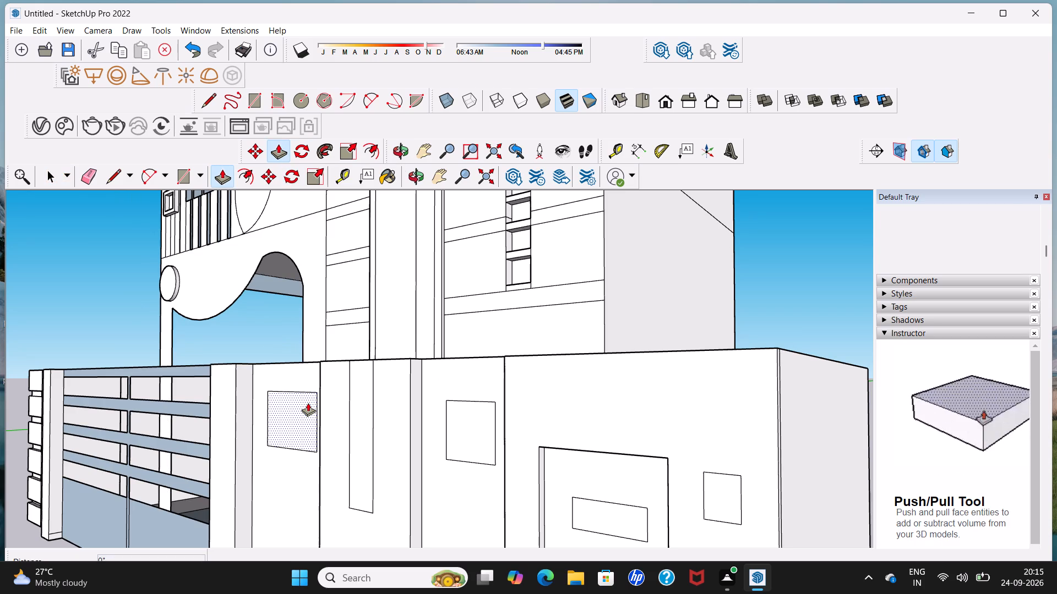
{"action": "left_click", "coordinate": [308, 403]}
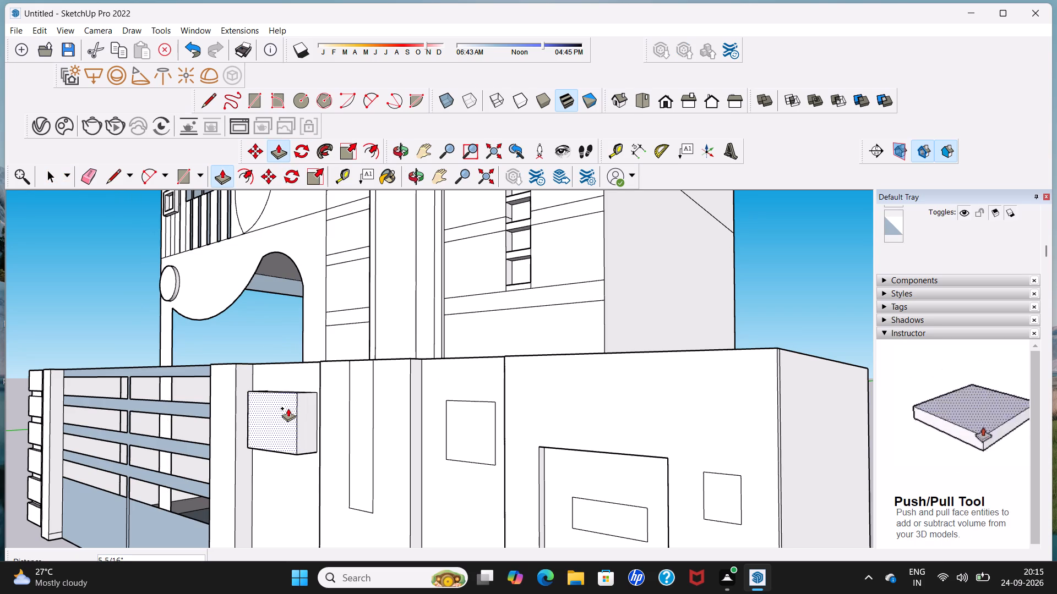
{"action": "left_click", "coordinate": [288, 409]}
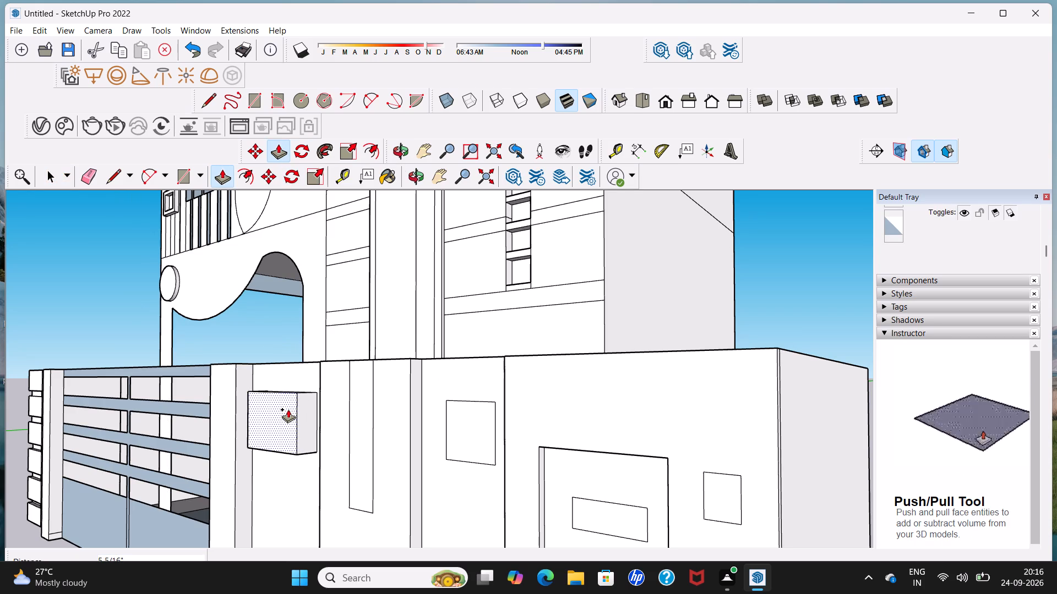
{"action": "left_click", "coordinate": [468, 435]}
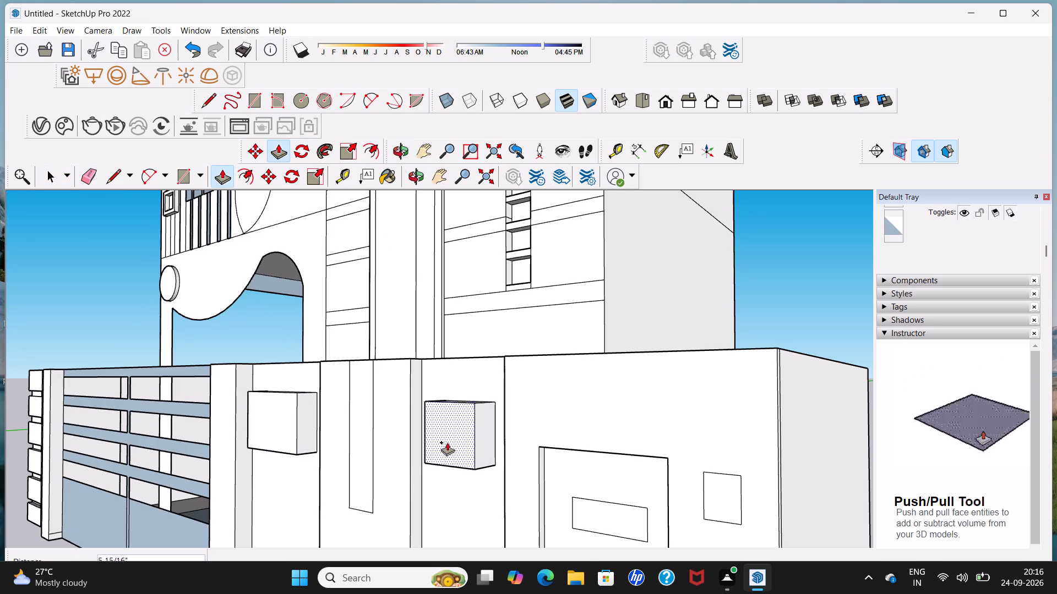
{"action": "middle_click_drag", "start_coordinate": [307, 400], "coordinate": [446, 399]}
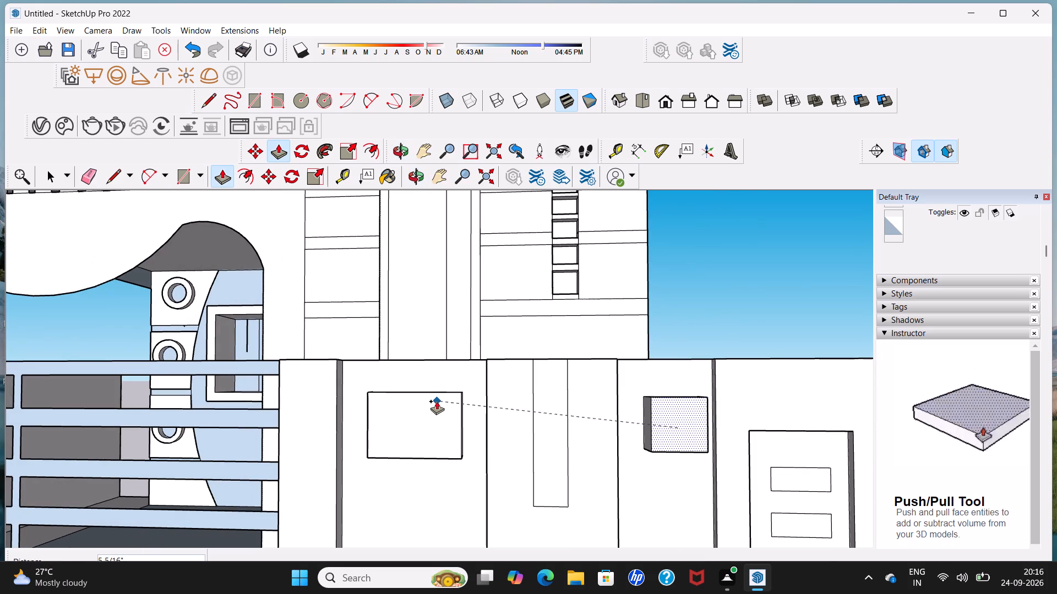
{"action": "left_click", "coordinate": [438, 401]}
{"action": "key", "text": "space"}
Examine the whole house front, gate and boundary wall from several angles to check the added wall details.
{"action": "scroll", "coordinate": [438, 400], "scroll_direction": "down", "scroll_amount": 12}
{"action": "middle_click_drag", "start_coordinate": [438, 400], "coordinate": [451, 449]}
{"action": "scroll", "coordinate": [443, 404], "scroll_direction": "down", "scroll_amount": 1}
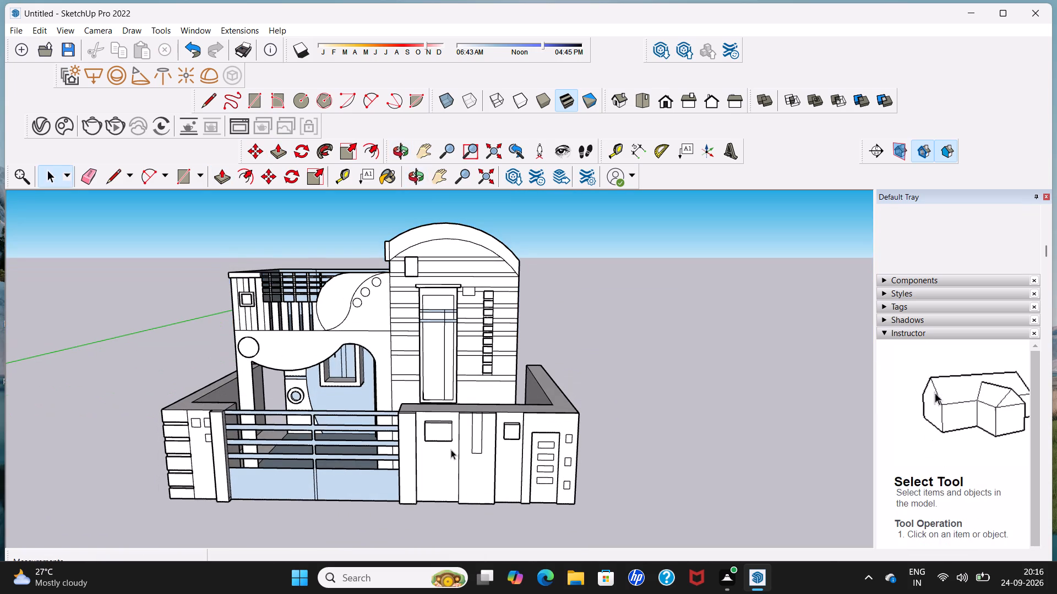
{"action": "middle_click_drag", "start_coordinate": [451, 449], "coordinate": [416, 451]}
{"action": "scroll", "coordinate": [416, 451], "scroll_direction": "up", "scroll_amount": 2}
{"action": "middle_click_drag", "start_coordinate": [416, 450], "coordinate": [441, 446]}
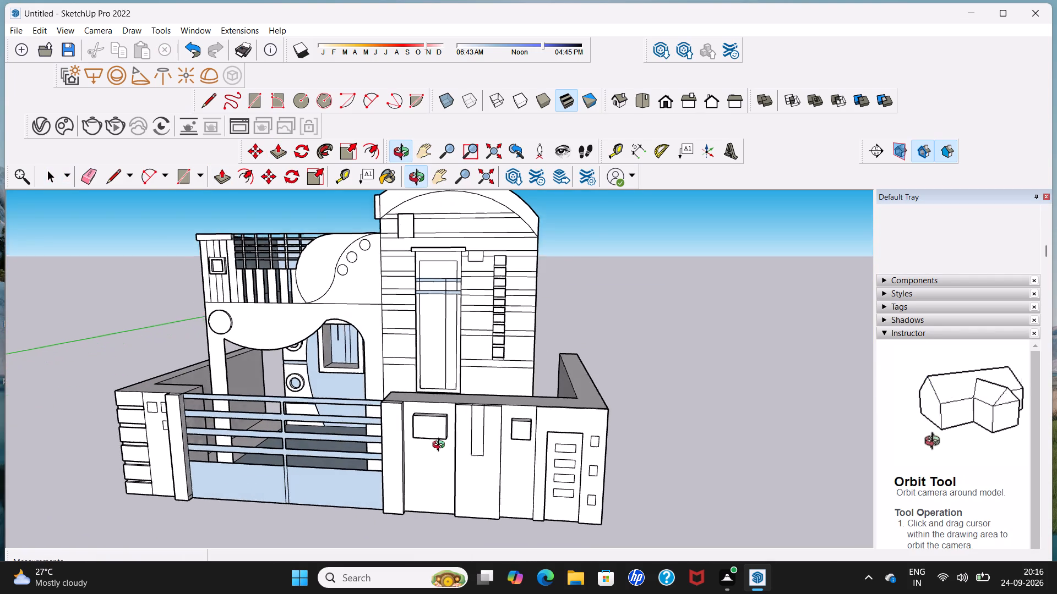
{"action": "middle_click_drag", "start_coordinate": [441, 446], "coordinate": [473, 437]}
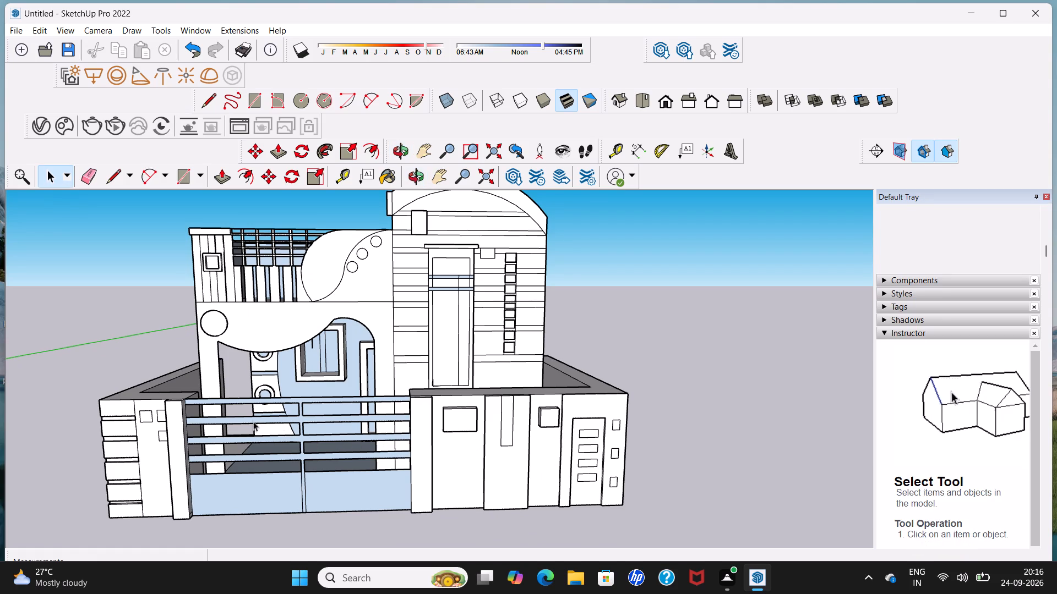
{"action": "middle_click_drag", "start_coordinate": [234, 411], "coordinate": [306, 411]}
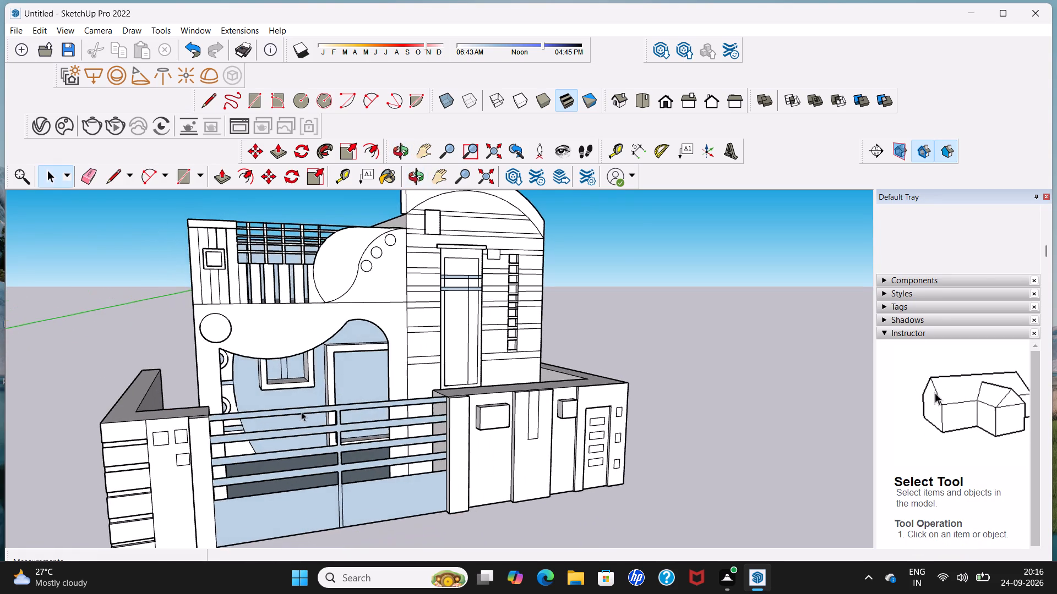
{"action": "scroll", "coordinate": [301, 411], "scroll_direction": "down", "scroll_amount": 7}
{"action": "middle_click_drag", "start_coordinate": [411, 432], "coordinate": [342, 434]}
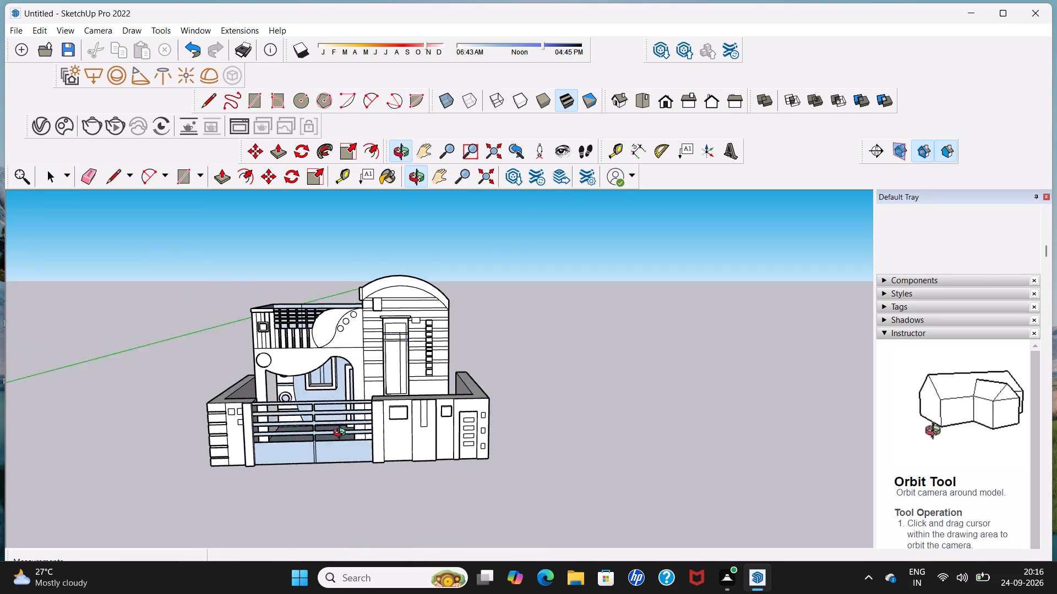
{"action": "middle_click_drag", "start_coordinate": [342, 434], "coordinate": [327, 431]}
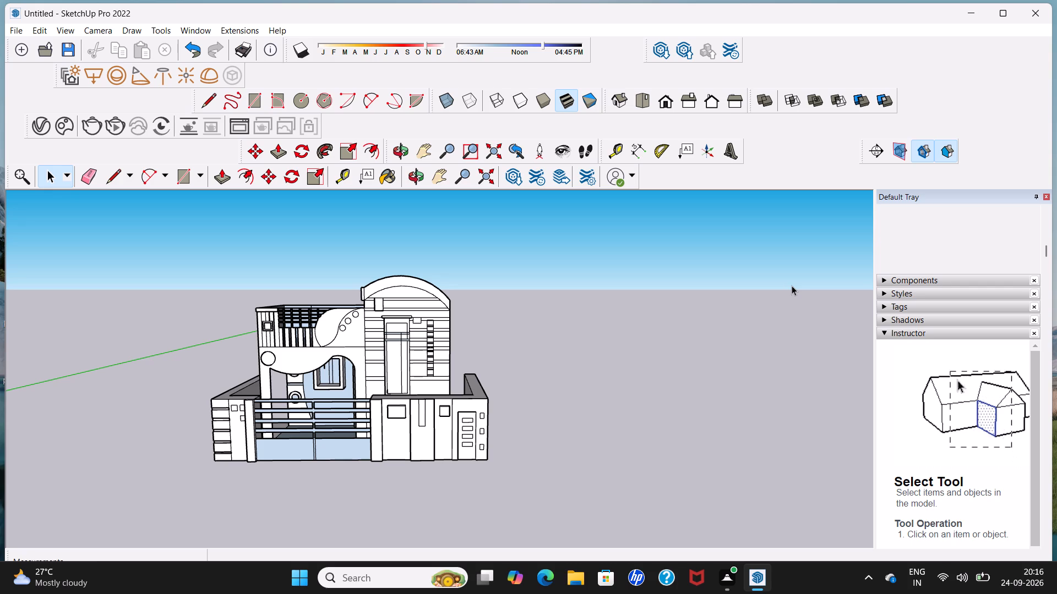
Choose 0047_Khaki from the Colors-Named materials and paint the curved panel beside the upper balcony with it.
{"action": "scroll", "coordinate": [932, 296], "scroll_direction": "down", "scroll_amount": 6}
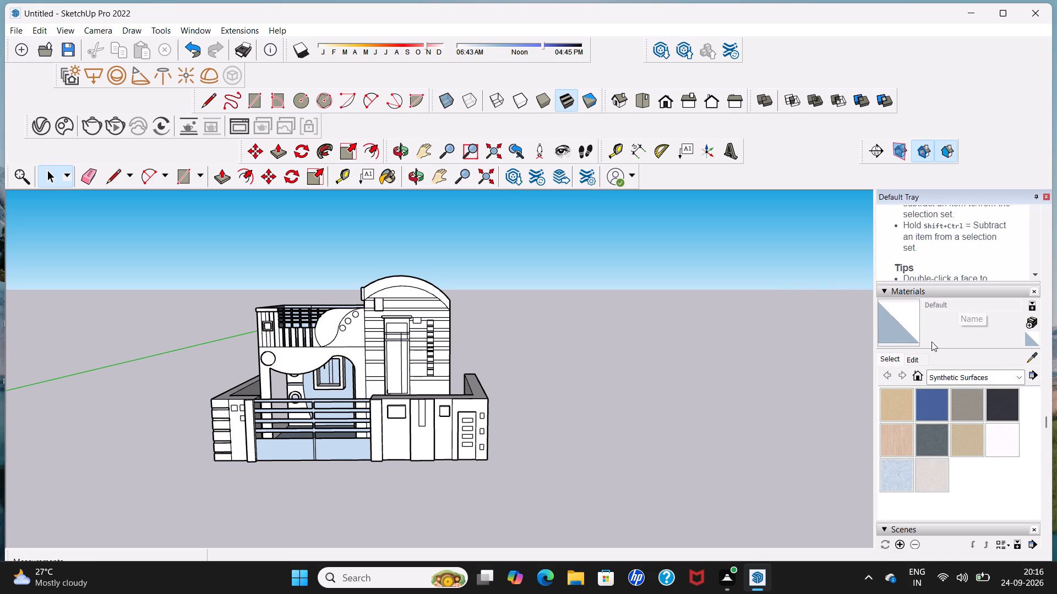
{"action": "left_click", "coordinate": [1018, 380]}
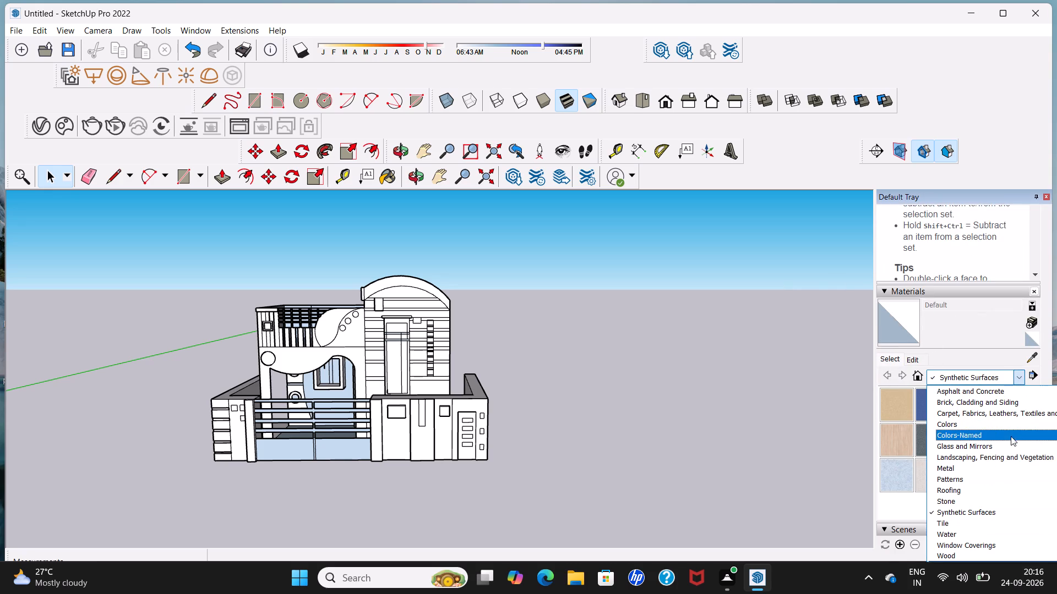
{"action": "left_click", "coordinate": [1009, 439]}
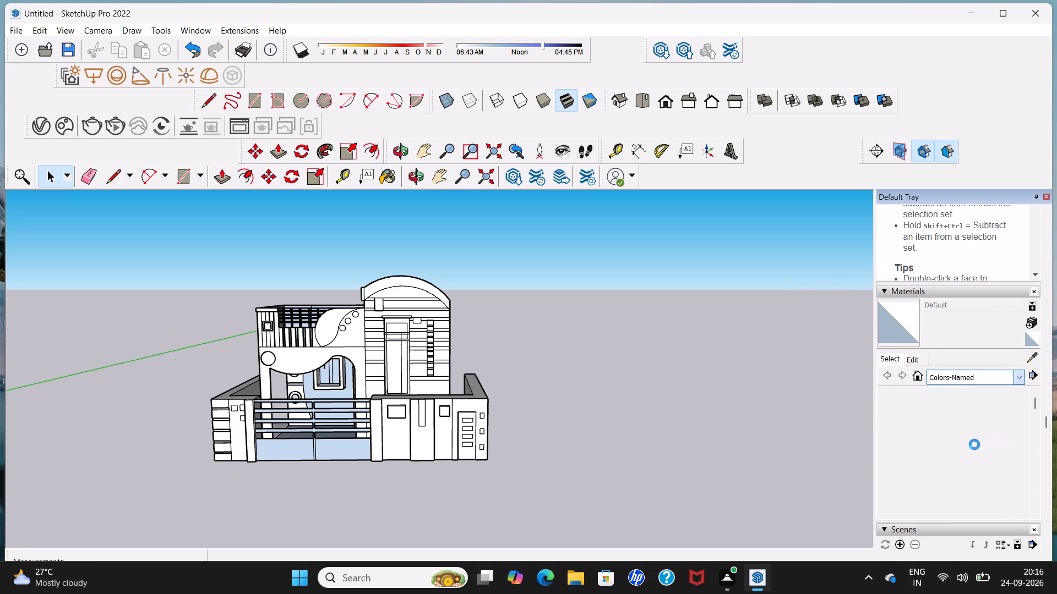
{"action": "scroll", "coordinate": [974, 446], "scroll_direction": "up", "scroll_amount": 3}
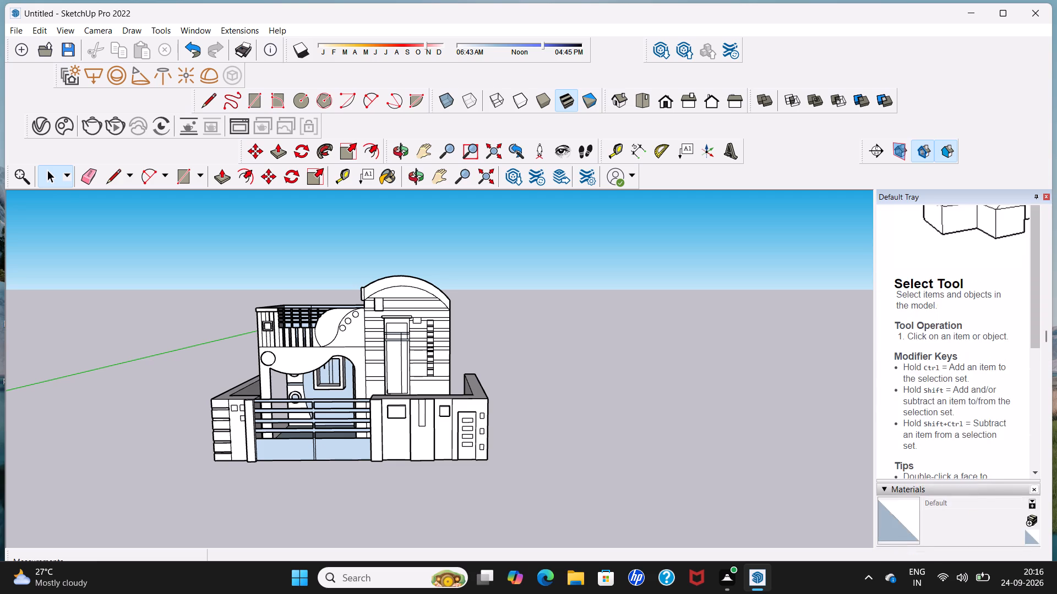
{"action": "scroll", "coordinate": [974, 454], "scroll_direction": "down", "scroll_amount": 5}
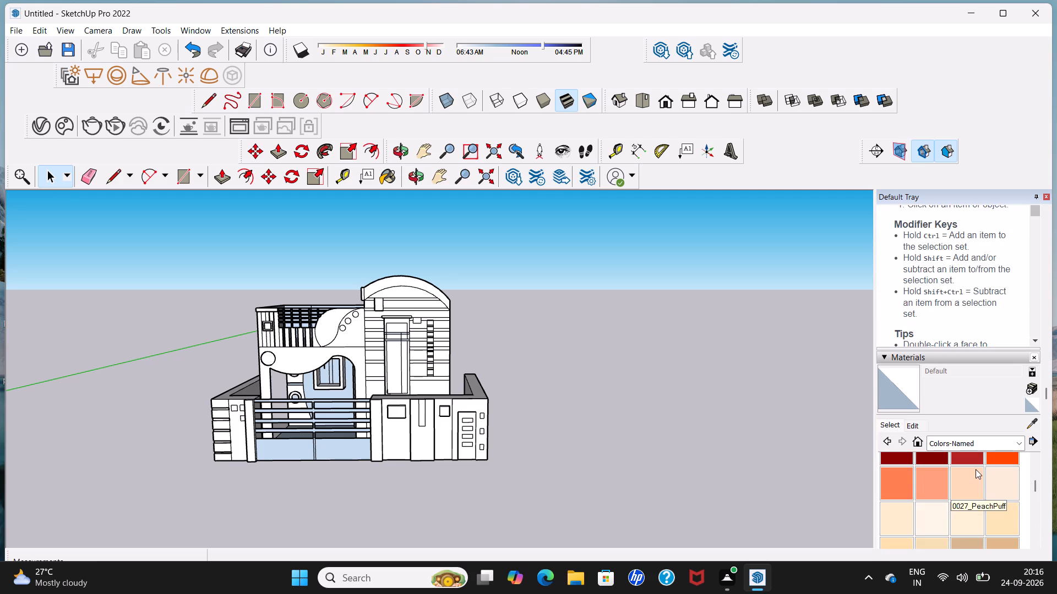
{"action": "scroll", "coordinate": [976, 470], "scroll_direction": "down", "scroll_amount": 2}
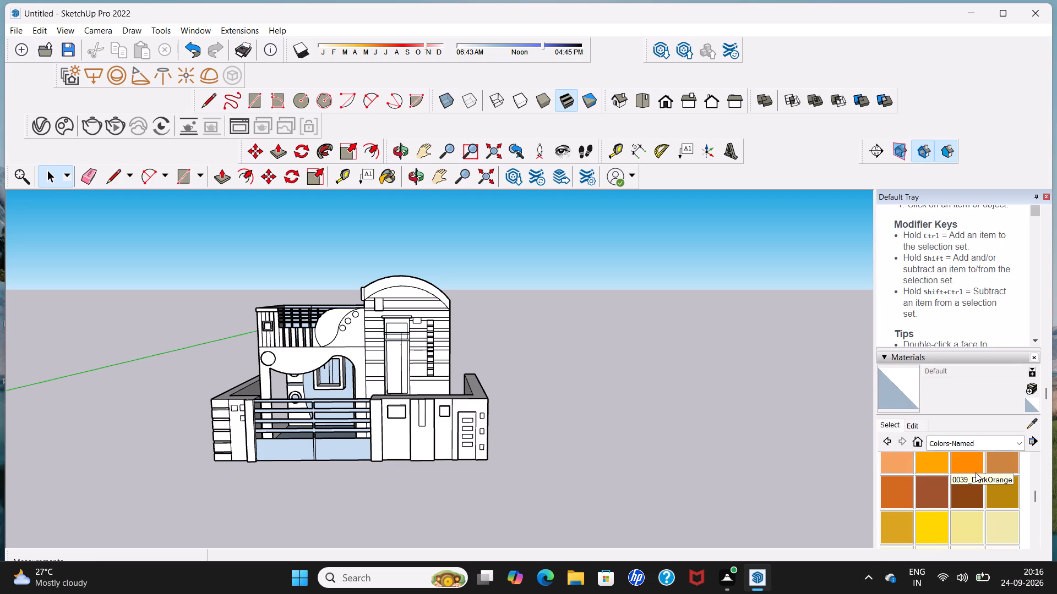
{"action": "scroll", "coordinate": [966, 491], "scroll_direction": "down", "scroll_amount": 1}
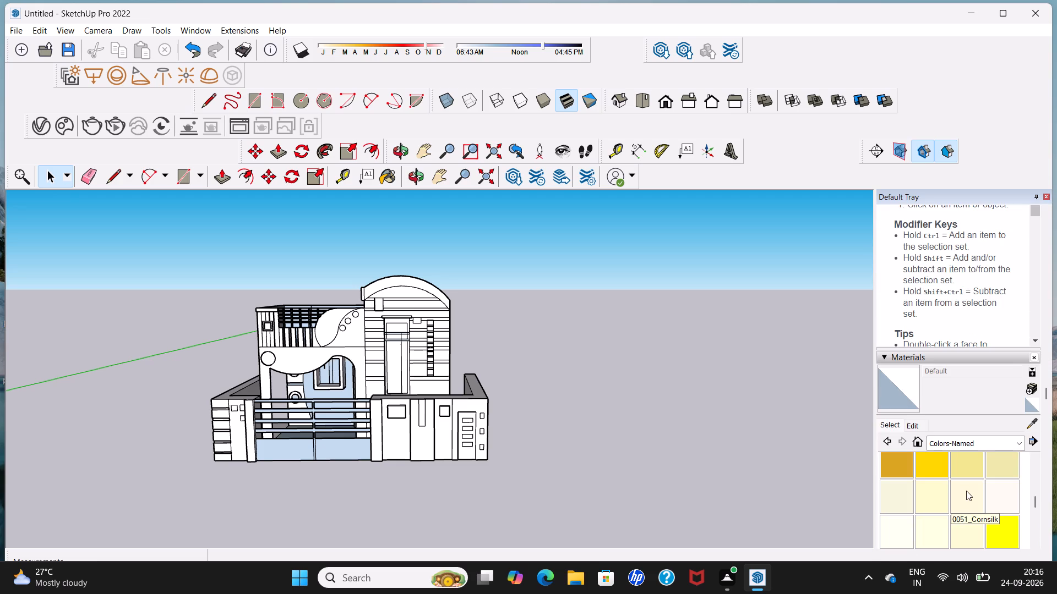
{"action": "left_click", "coordinate": [969, 470]}
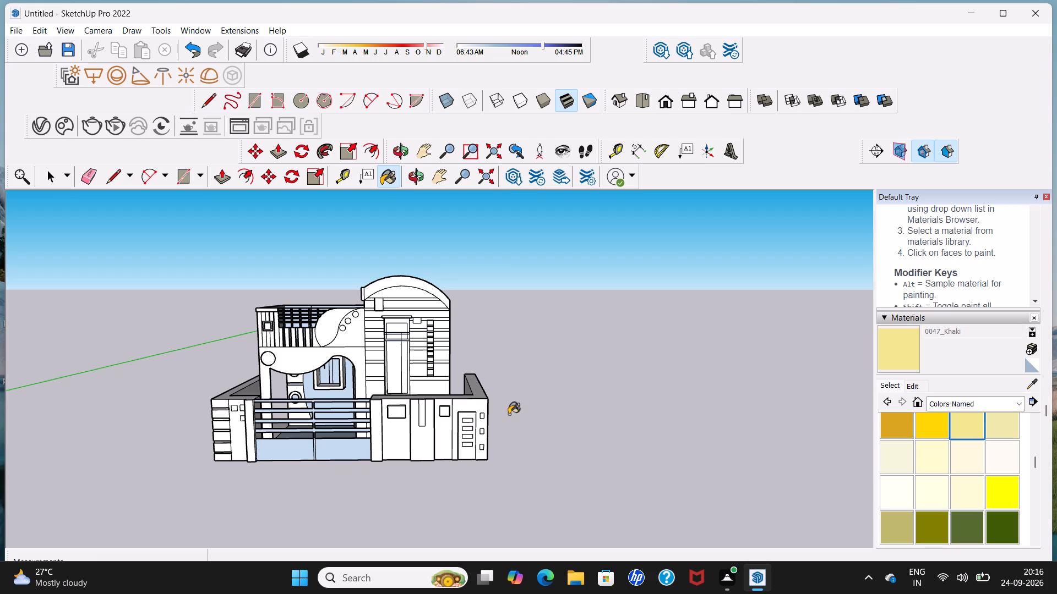
{"action": "scroll", "coordinate": [275, 350], "scroll_direction": "up", "scroll_amount": 1}
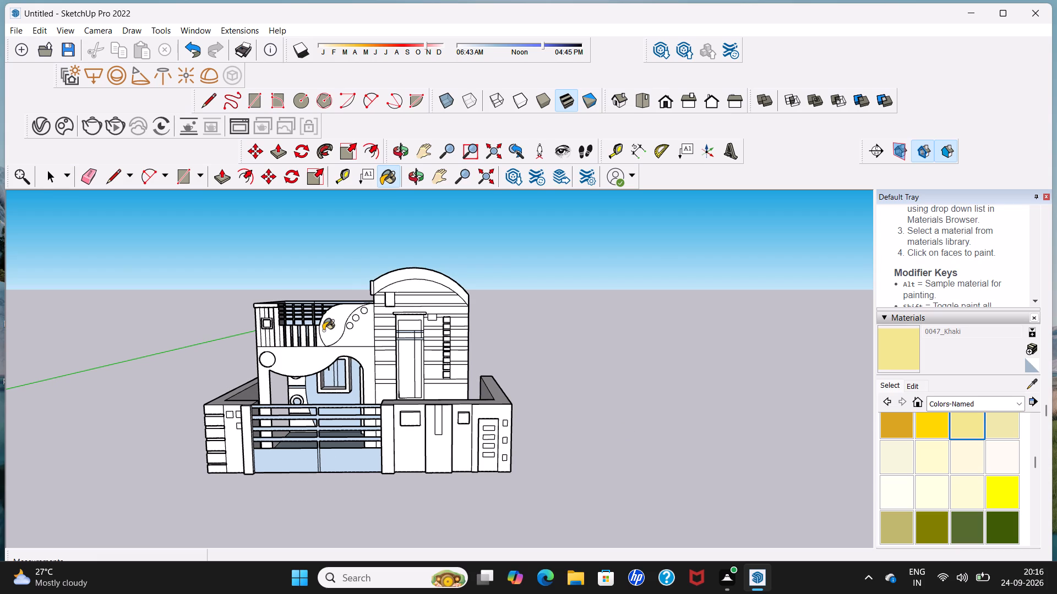
{"action": "left_click", "coordinate": [323, 331]}
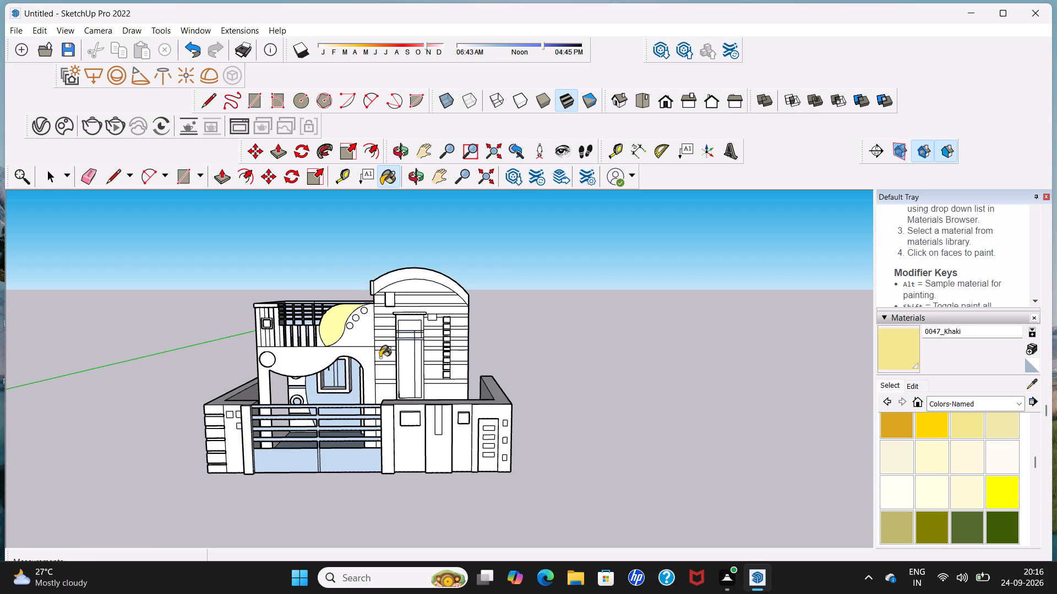
Paint the narrow vertical strip, its crossbar sections and the top rectangle of the tall upper-wall panel with 0047_Khaki.
{"action": "scroll", "coordinate": [394, 355], "scroll_direction": "up", "scroll_amount": 3}
{"action": "left_click", "coordinate": [421, 350]}
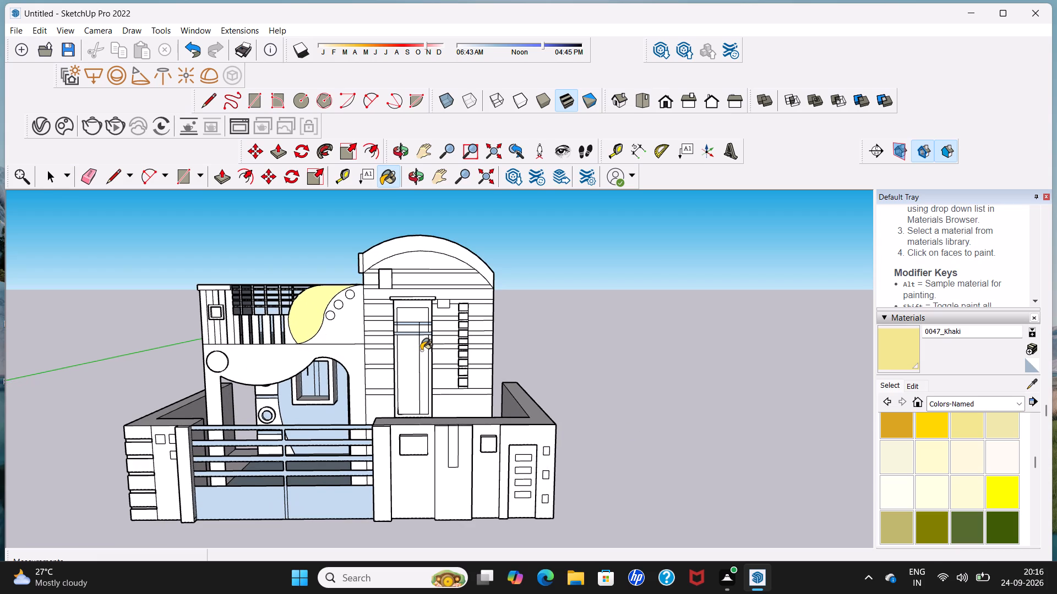
{"action": "scroll", "coordinate": [440, 328], "scroll_direction": "up", "scroll_amount": 4}
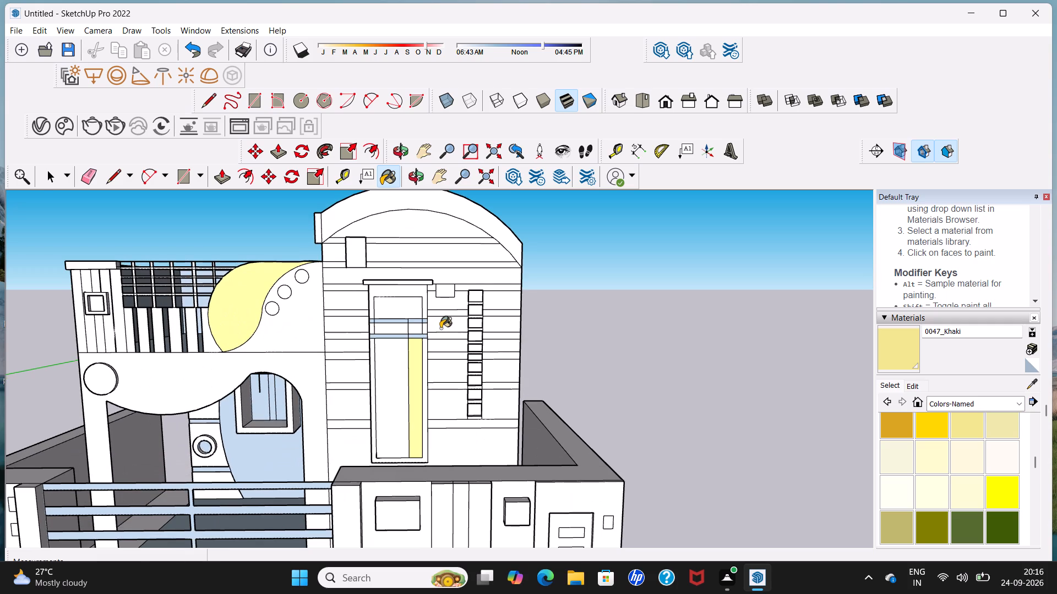
{"action": "left_click", "coordinate": [412, 328]}
{"action": "scroll", "coordinate": [413, 337], "scroll_direction": "up", "scroll_amount": 4}
{"action": "left_click", "coordinate": [414, 337]}
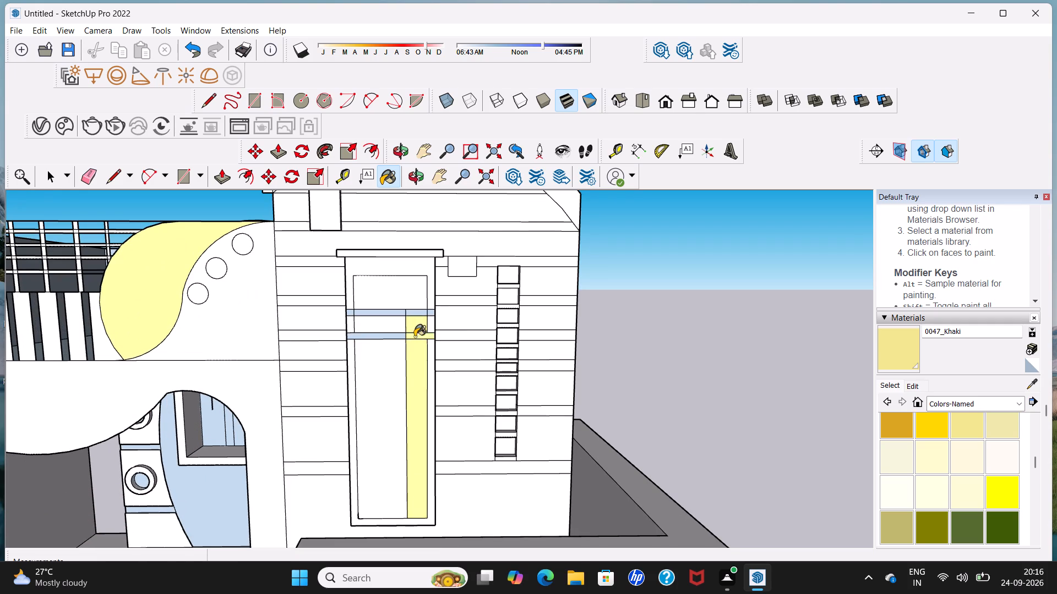
{"action": "left_click", "coordinate": [417, 314]}
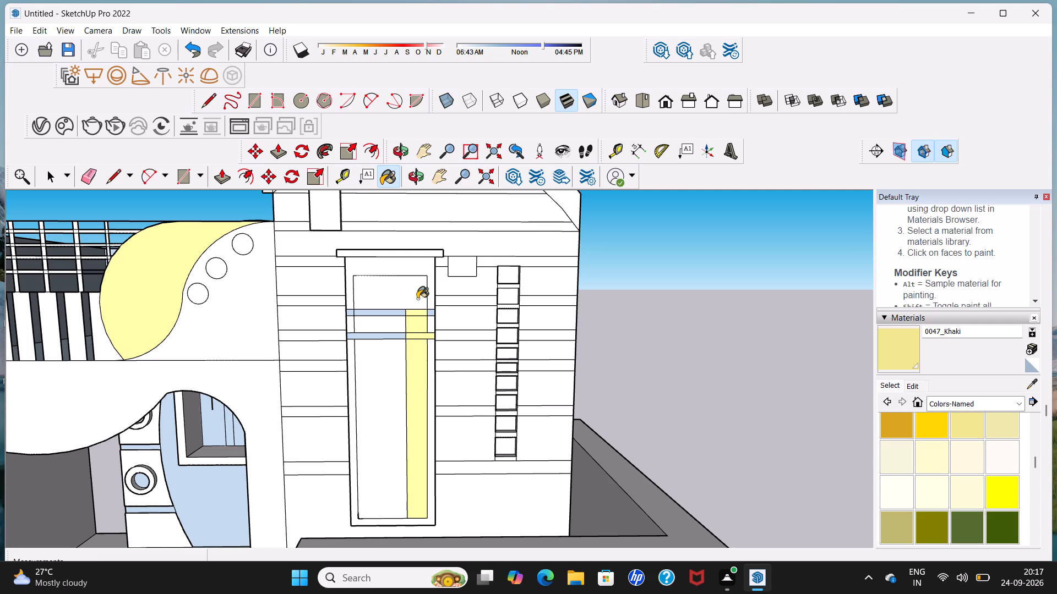
{"action": "left_click", "coordinate": [417, 299]}
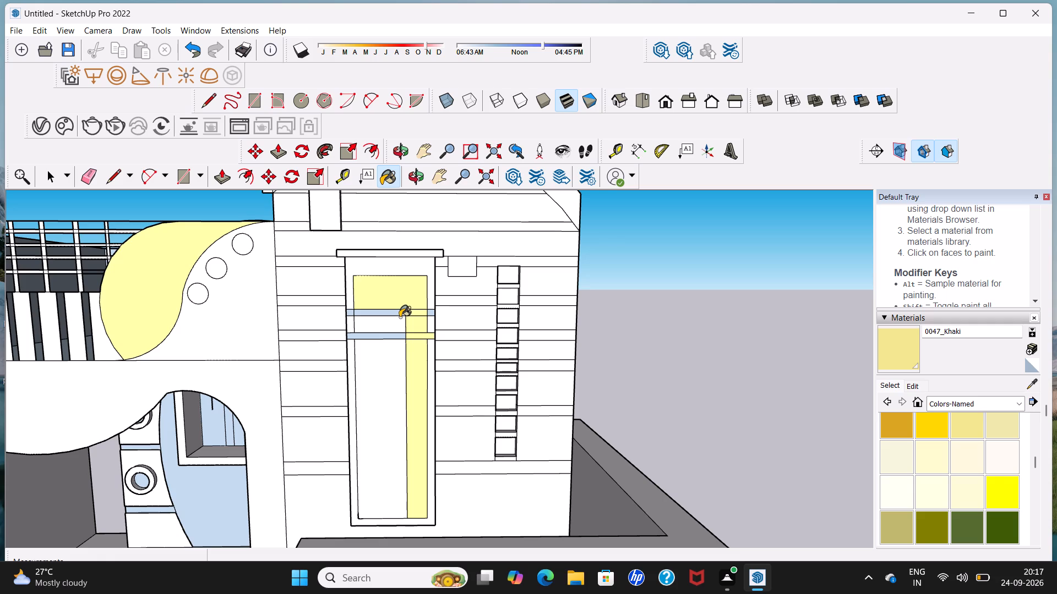
Draw a short vertical line across the tall panel's lower crossbar, in line with the khaki strip's outer edge.
{"action": "scroll", "coordinate": [400, 326], "scroll_direction": "down", "scroll_amount": 1}
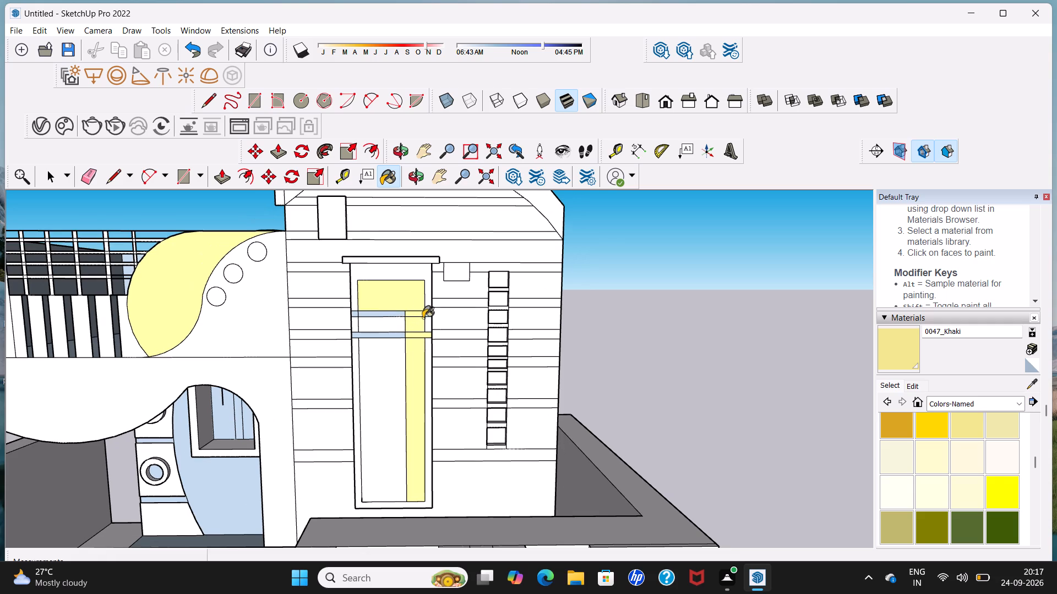
{"action": "scroll", "coordinate": [416, 332], "scroll_direction": "up", "scroll_amount": 5}
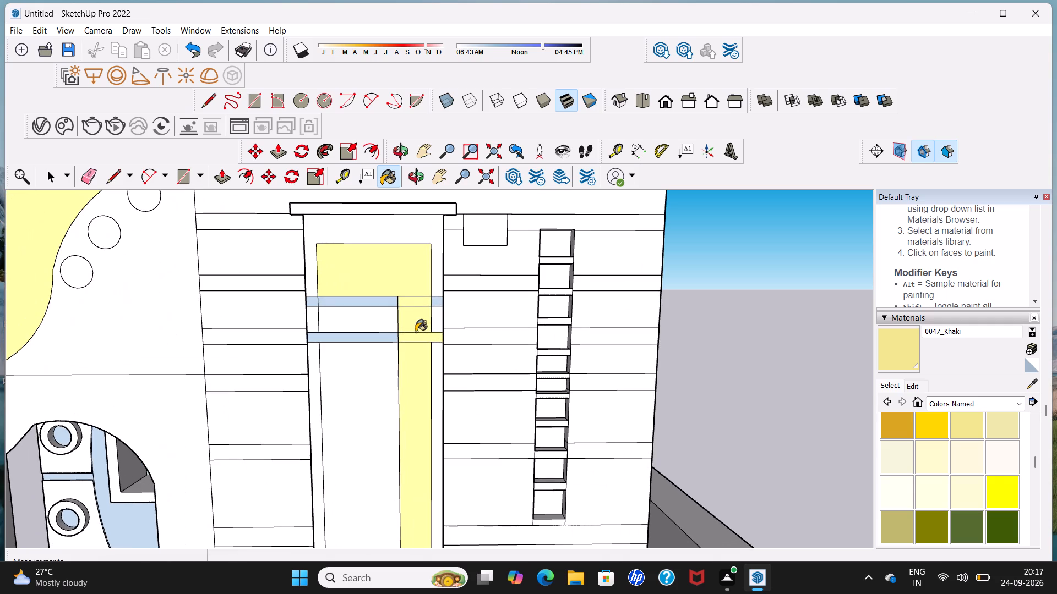
{"action": "key", "text": "space"}
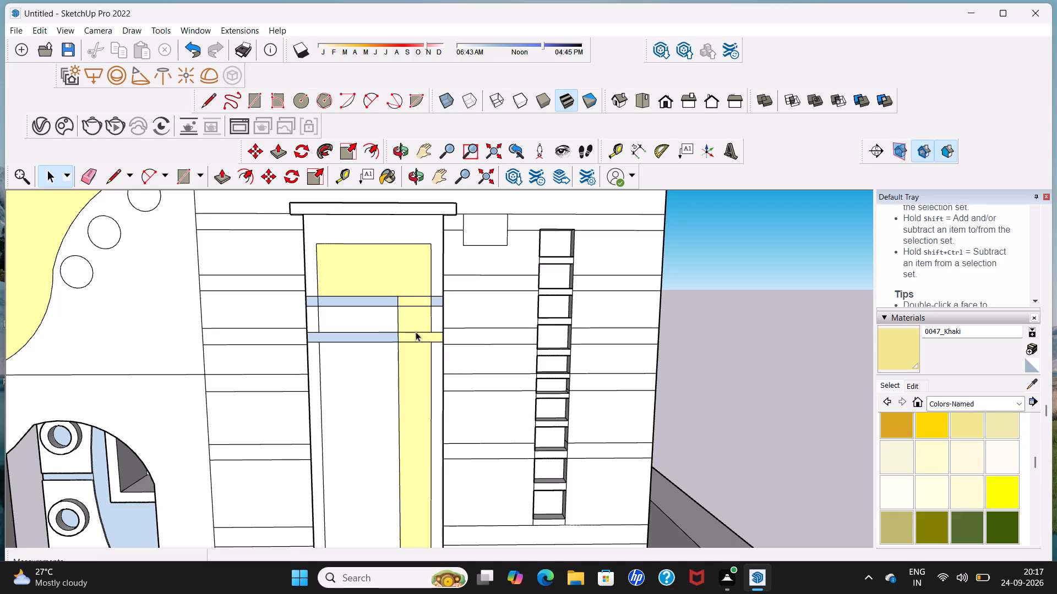
{"action": "left_click", "coordinate": [205, 95]}
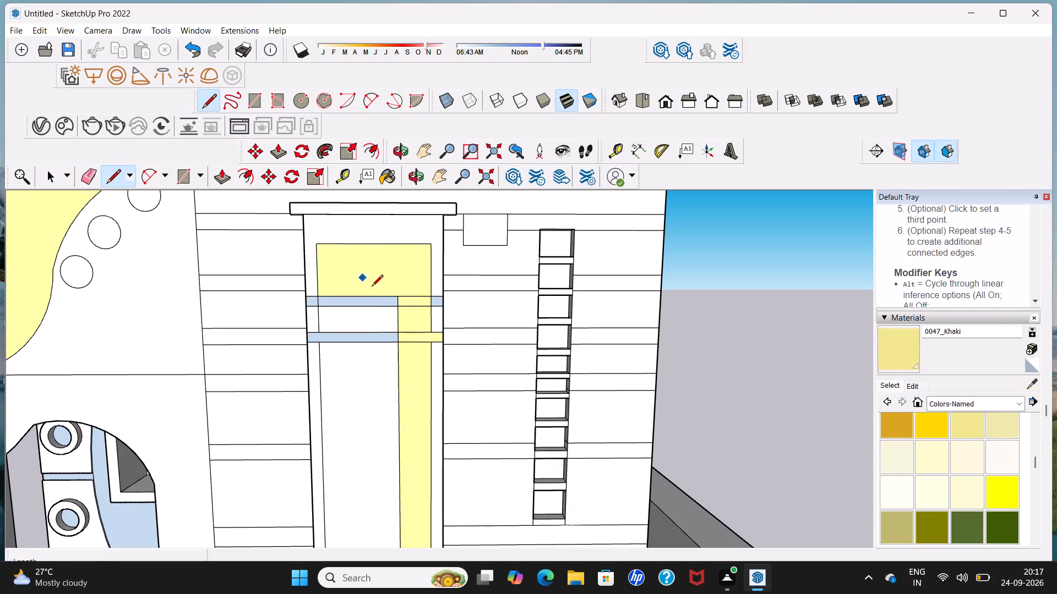
{"action": "left_click", "coordinate": [430, 330]}
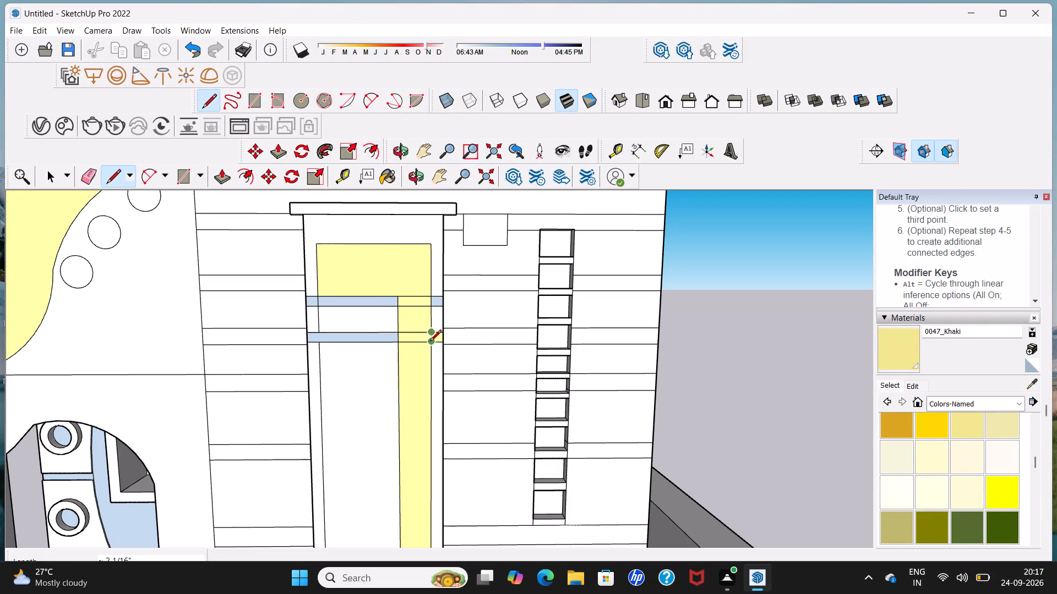
{"action": "left_click", "coordinate": [430, 344]}
{"action": "key", "text": "space"}
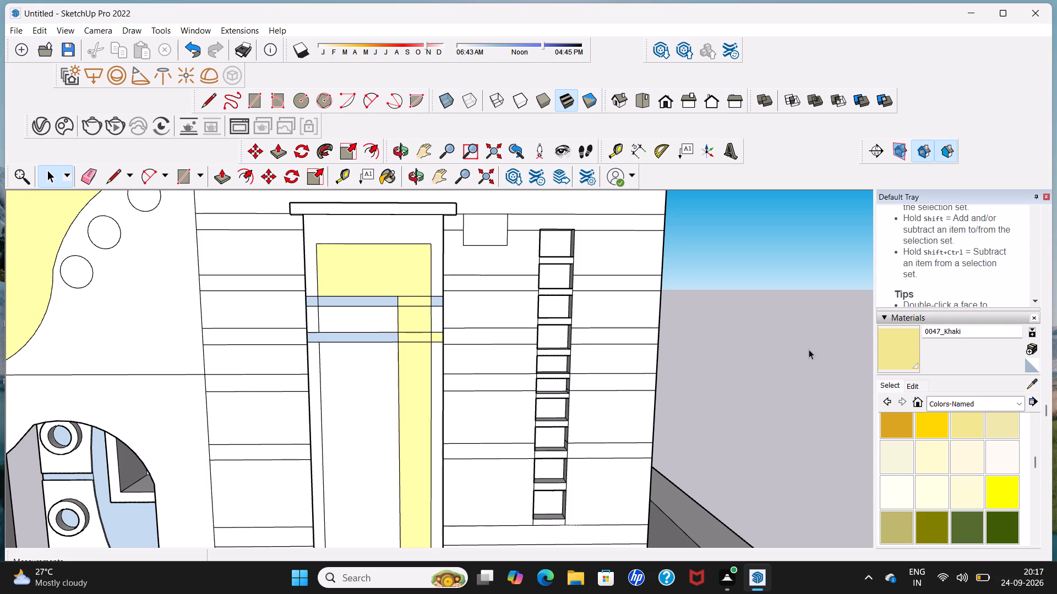
Paint the ten small recessed squares in the vertical column beside the tall panel with 0047_Khaki.
{"action": "scroll", "coordinate": [540, 334], "scroll_direction": "up", "scroll_amount": 1}
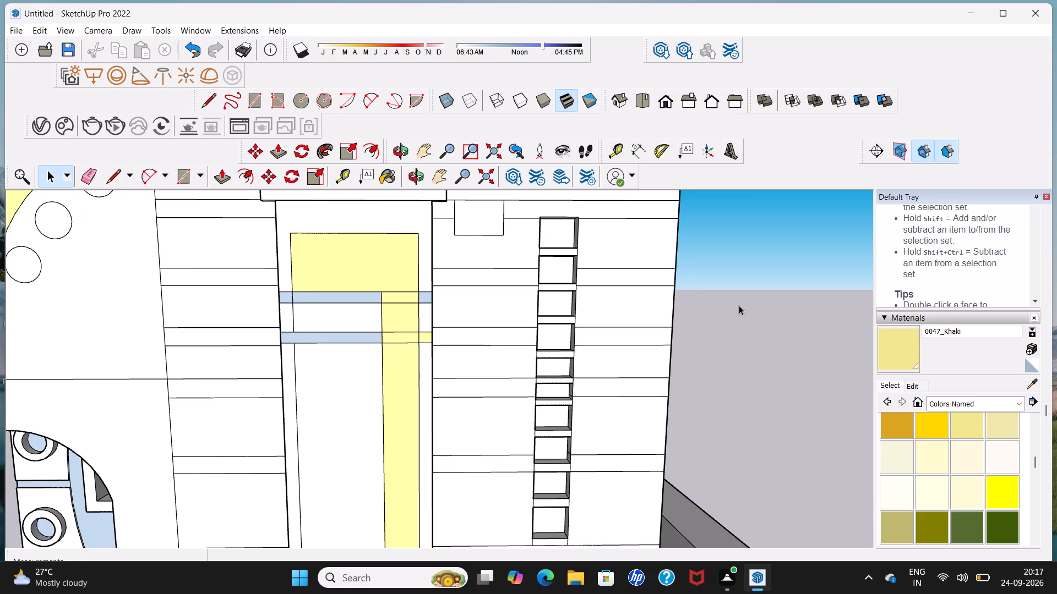
{"action": "left_click", "coordinate": [905, 353]}
{"action": "left_click", "coordinate": [556, 238]}
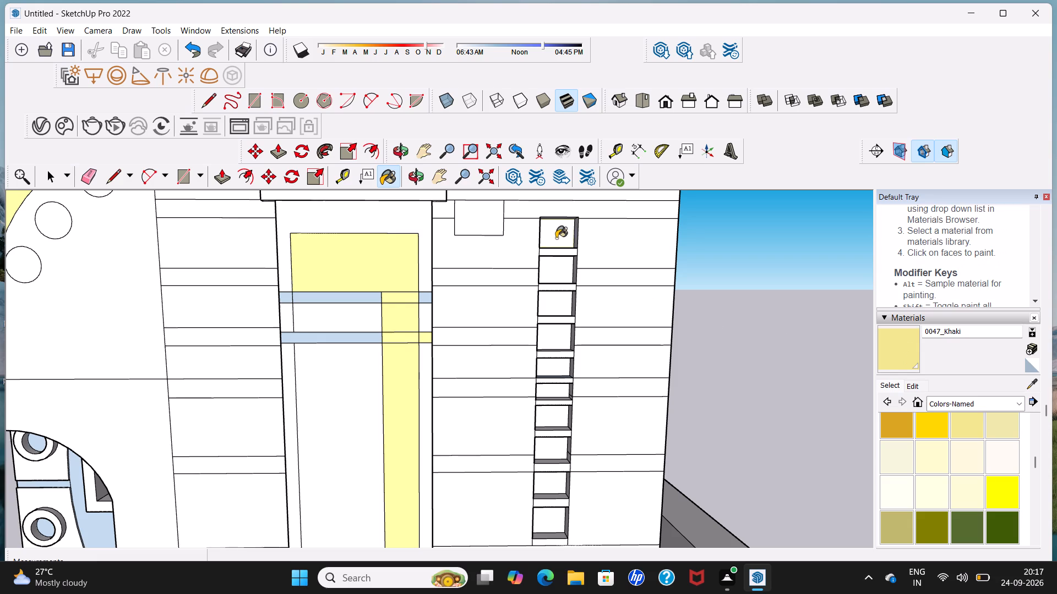
{"action": "left_click", "coordinate": [559, 269]}
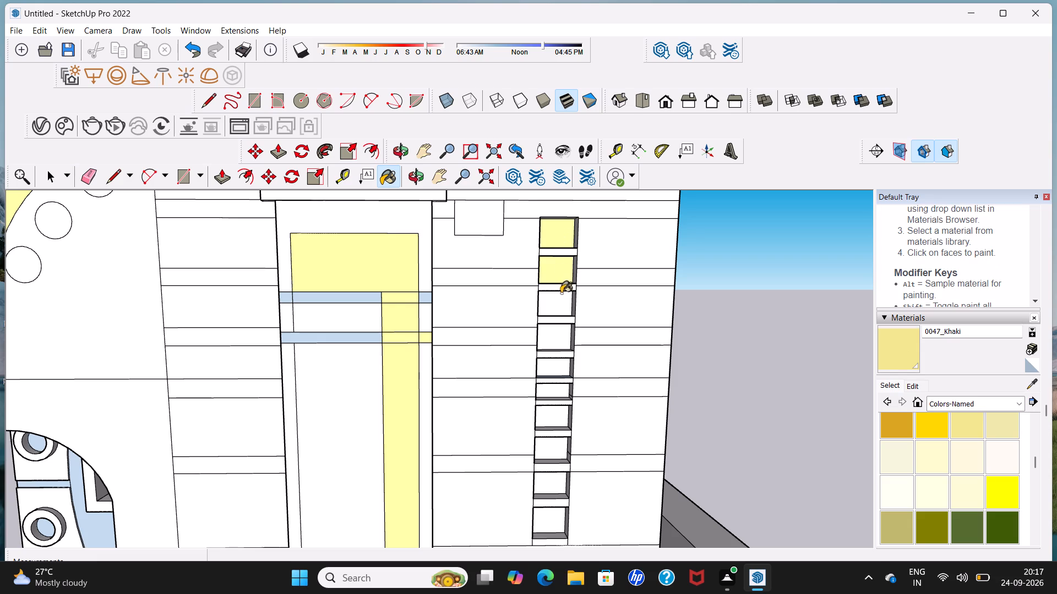
{"action": "left_click", "coordinate": [558, 308]}
{"action": "left_click", "coordinate": [552, 343]}
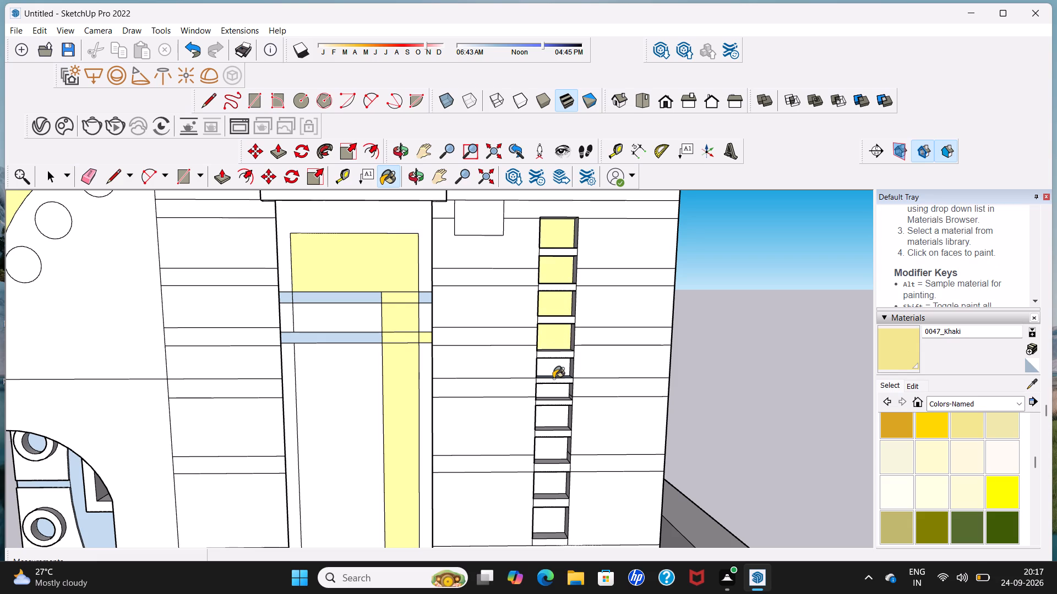
{"action": "left_click", "coordinate": [554, 372]}
{"action": "left_click", "coordinate": [557, 394]}
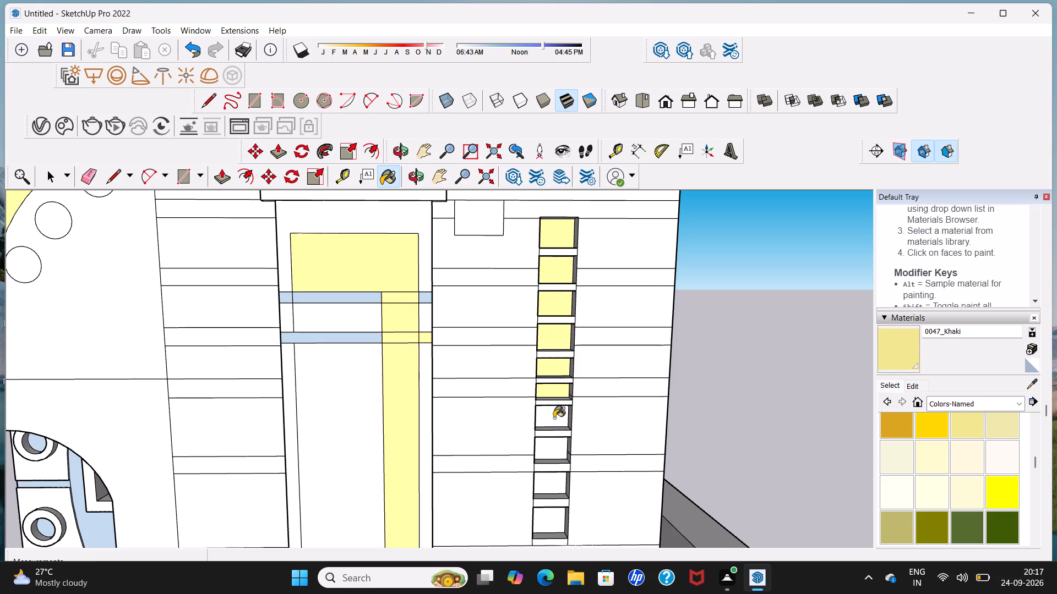
{"action": "left_click", "coordinate": [551, 422]}
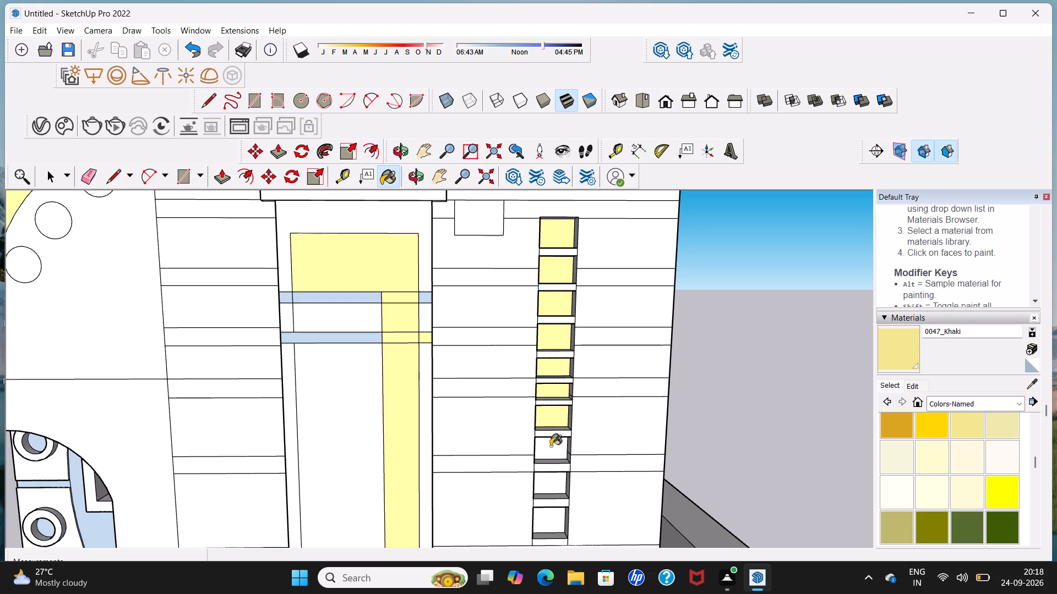
{"action": "left_click", "coordinate": [551, 447]}
{"action": "left_click_drag", "start_coordinate": [552, 482], "coordinate": [553, 510]}
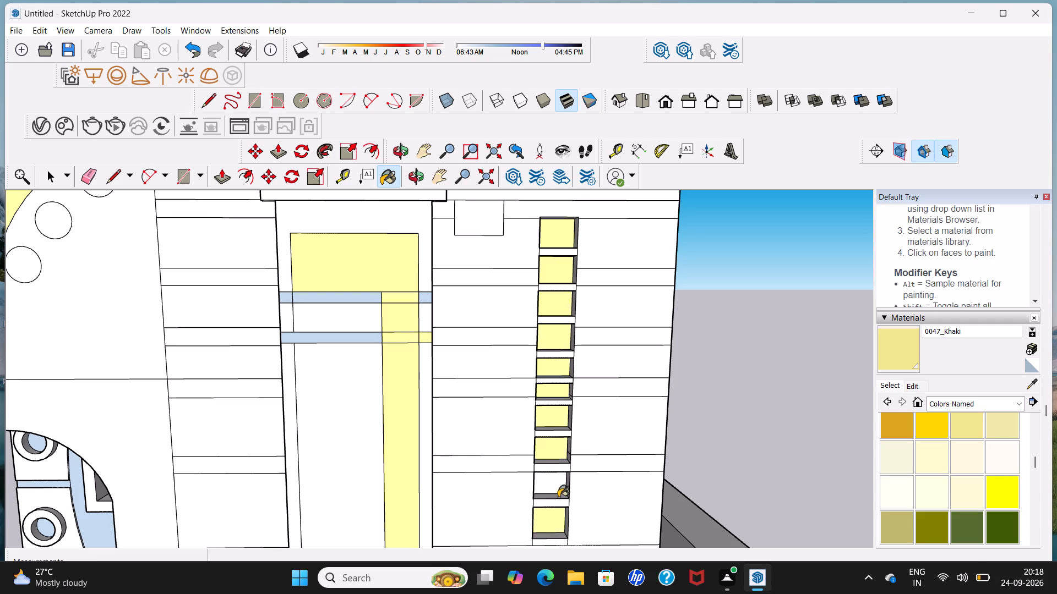
{"action": "left_click", "coordinate": [557, 489]}
Paint the four horizontal slots of the small door panel in the front boundary wall with 0047_Khaki.
{"action": "scroll", "coordinate": [557, 483], "scroll_direction": "down", "scroll_amount": 7}
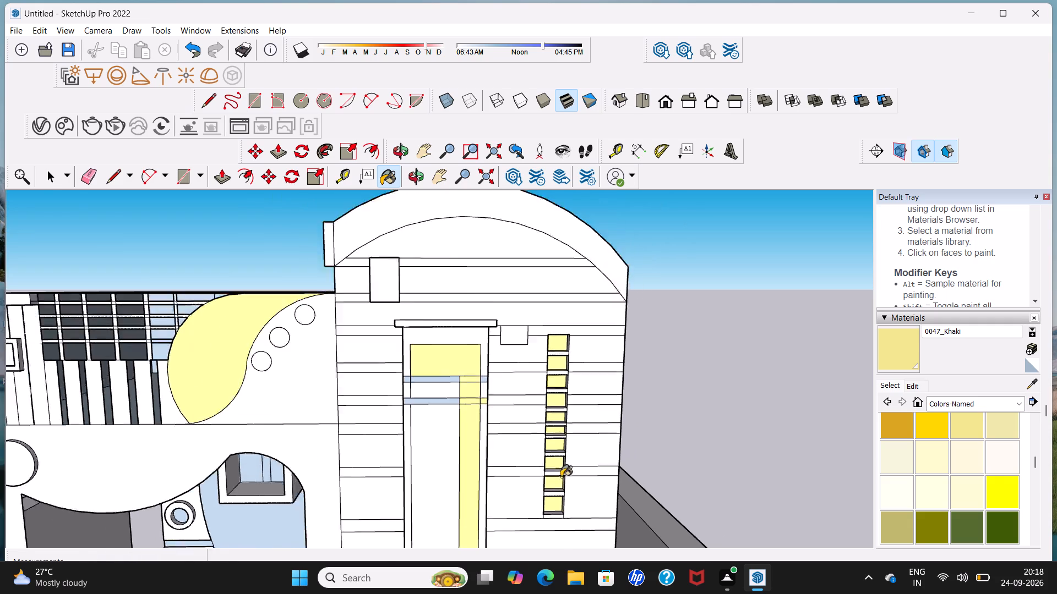
{"action": "scroll", "coordinate": [561, 477], "scroll_direction": "down", "scroll_amount": 9}
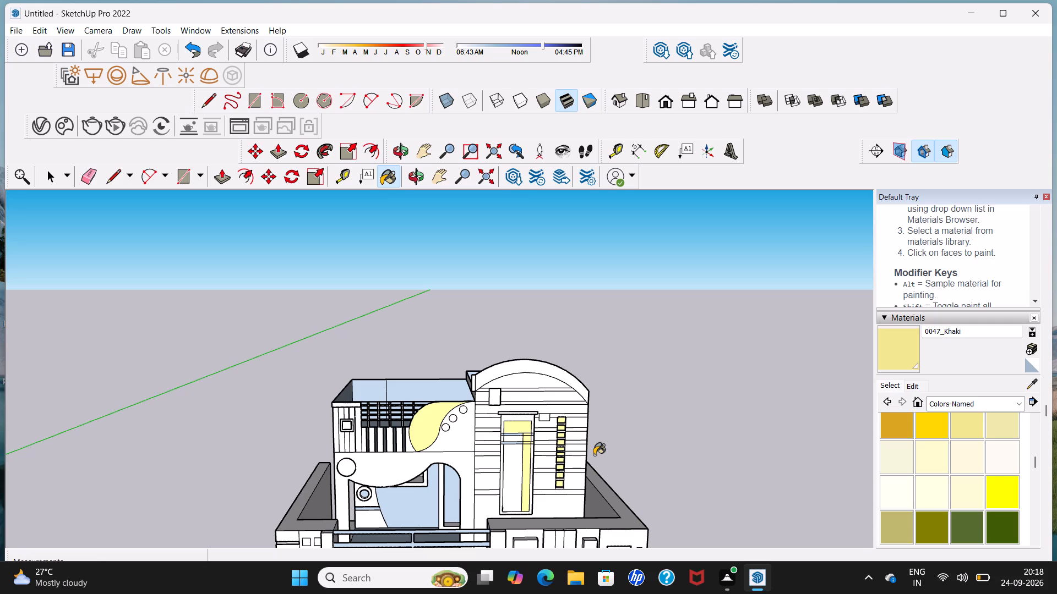
{"action": "middle_click_drag", "start_coordinate": [576, 463], "coordinate": [581, 366], "text": "shift"}
{"action": "scroll", "coordinate": [613, 489], "scroll_direction": "up", "scroll_amount": 3}
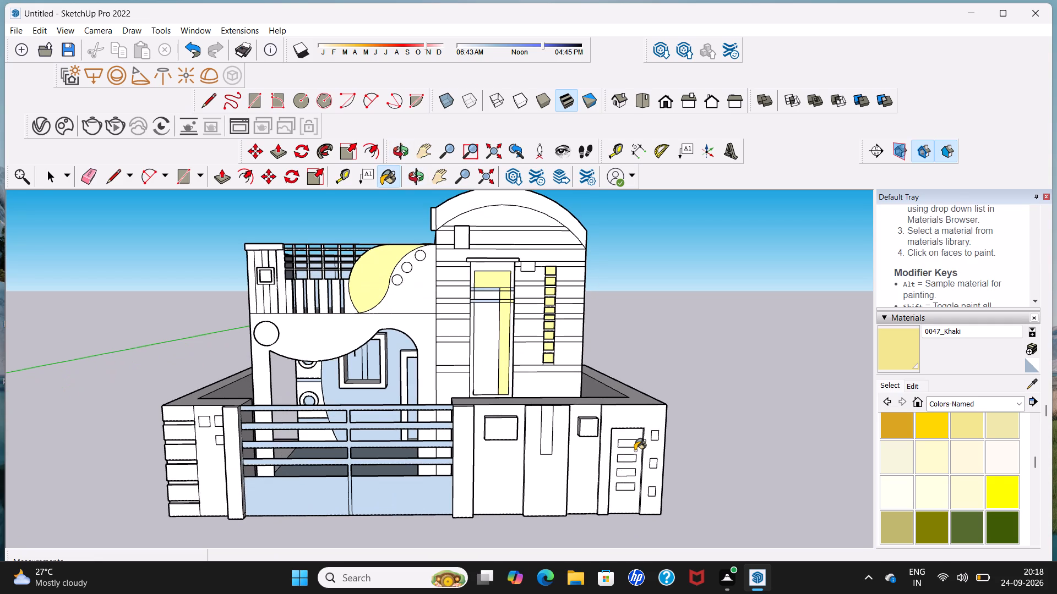
{"action": "left_click", "coordinate": [634, 443]}
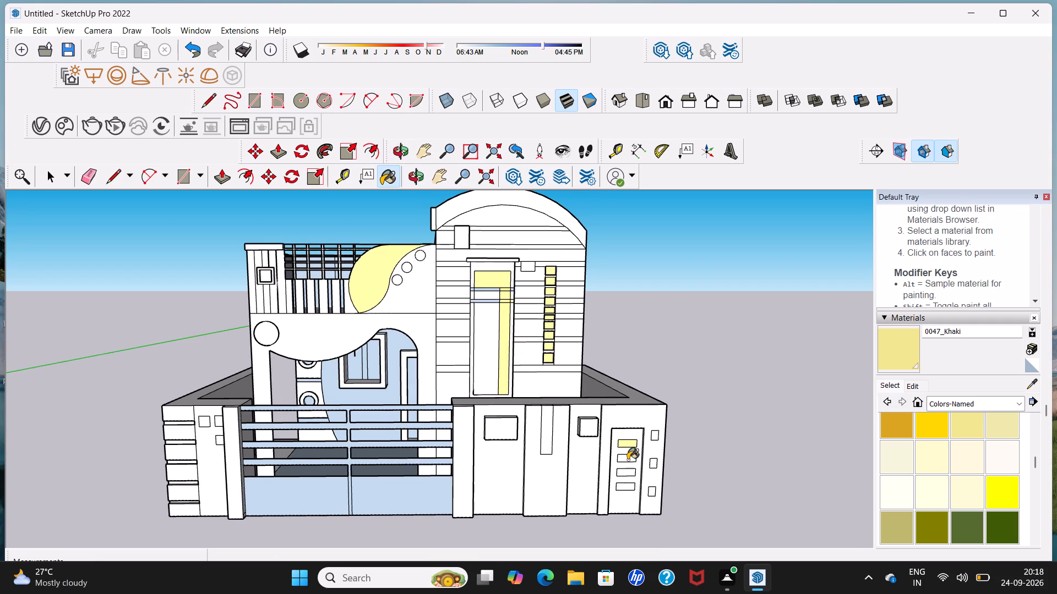
{"action": "left_click", "coordinate": [628, 460]}
{"action": "left_click", "coordinate": [628, 476]}
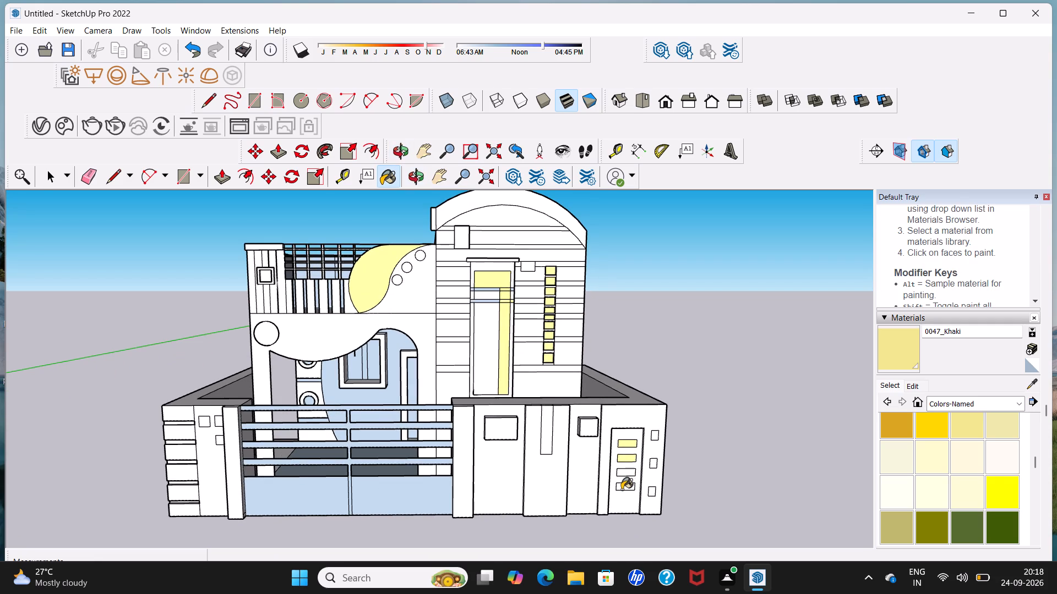
{"action": "left_click", "coordinate": [622, 490]}
{"action": "scroll", "coordinate": [623, 474], "scroll_direction": "up", "scroll_amount": 4}
{"action": "left_click", "coordinate": [627, 471]}
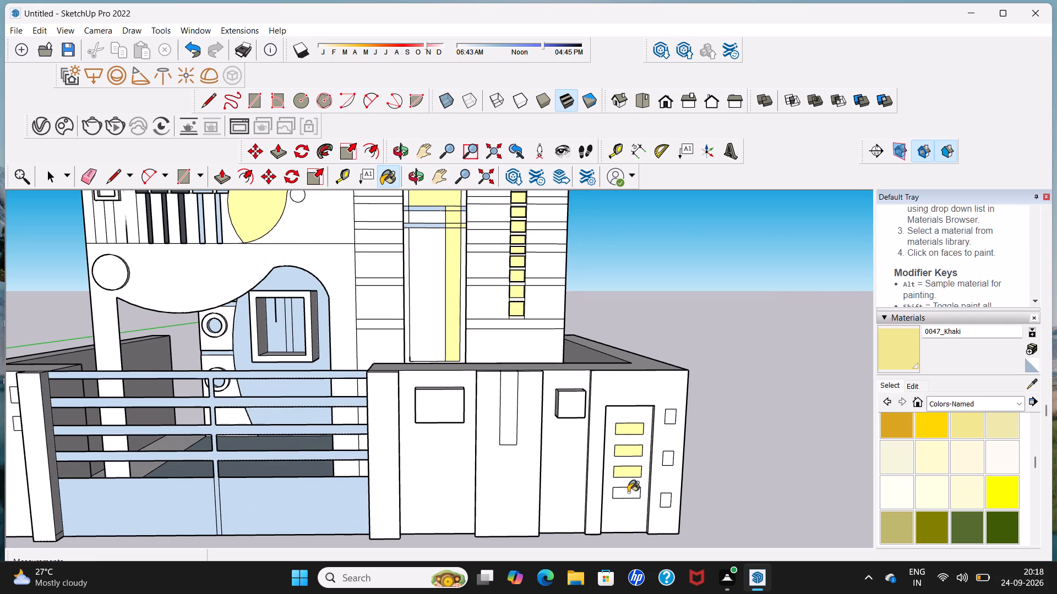
{"action": "left_click", "coordinate": [628, 492]}
Paint the front and the side facing away from the gate of the boundary wall's wide raised panel with 0047_Khaki.
{"action": "left_click", "coordinate": [531, 470]}
{"action": "middle_click_drag", "start_coordinate": [546, 462], "coordinate": [548, 463]}
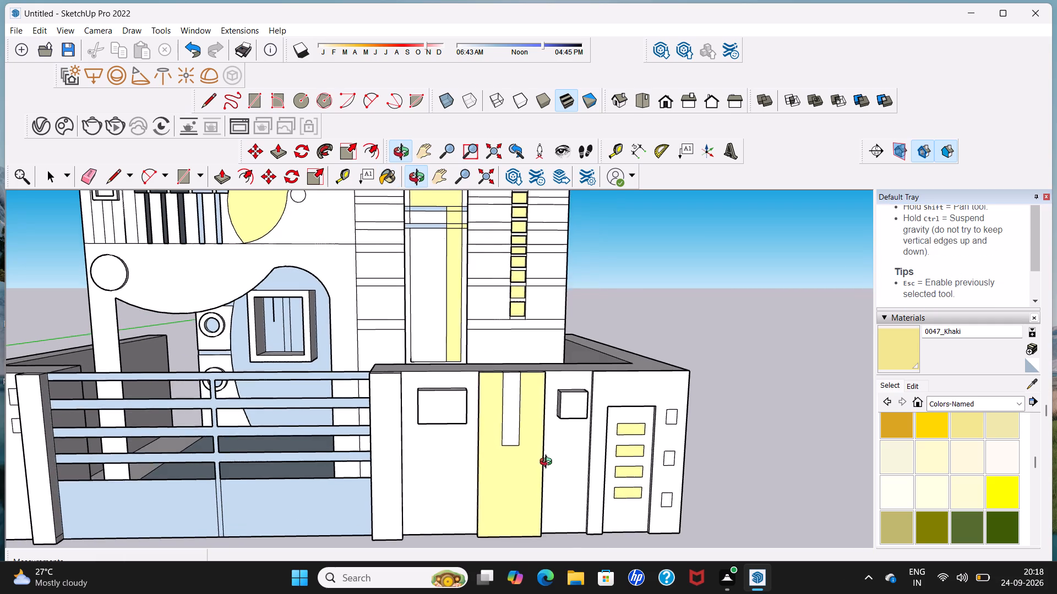
{"action": "middle_click_drag", "start_coordinate": [548, 463], "coordinate": [443, 448]}
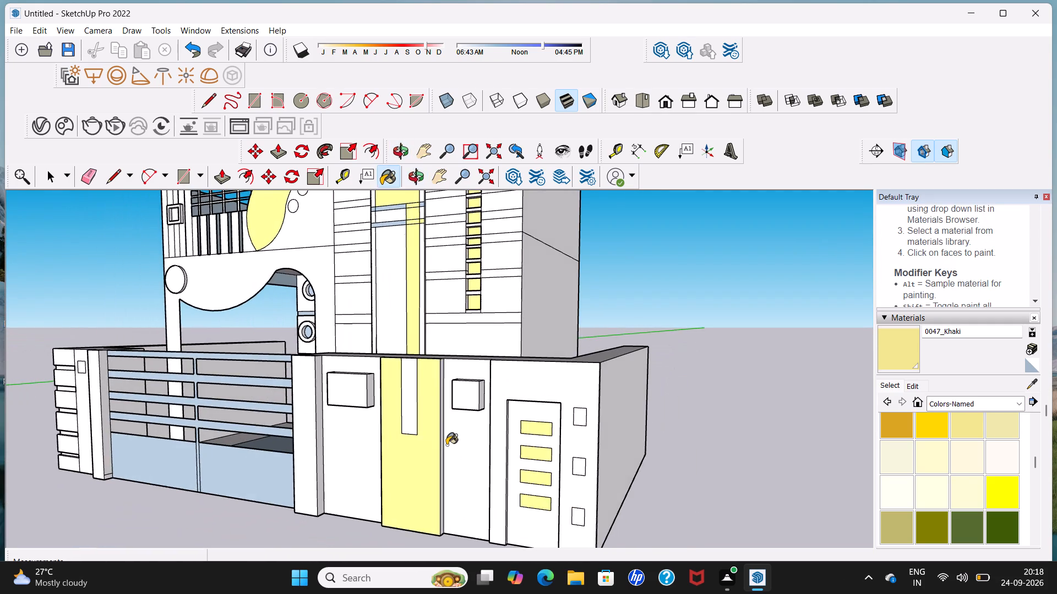
{"action": "scroll", "coordinate": [446, 443], "scroll_direction": "up", "scroll_amount": 4}
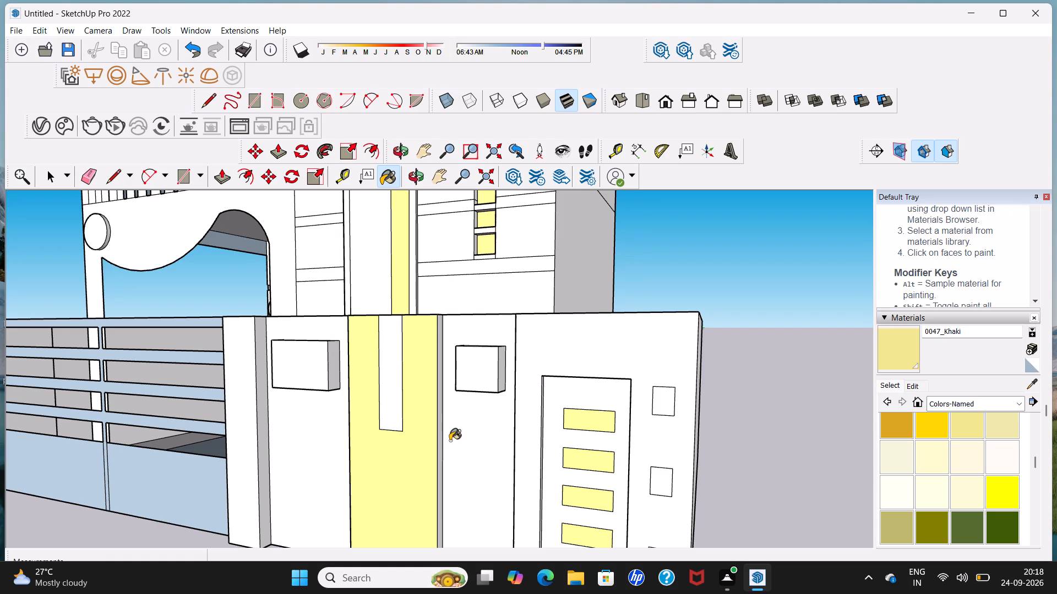
{"action": "scroll", "coordinate": [400, 439], "scroll_direction": "up", "scroll_amount": 4}
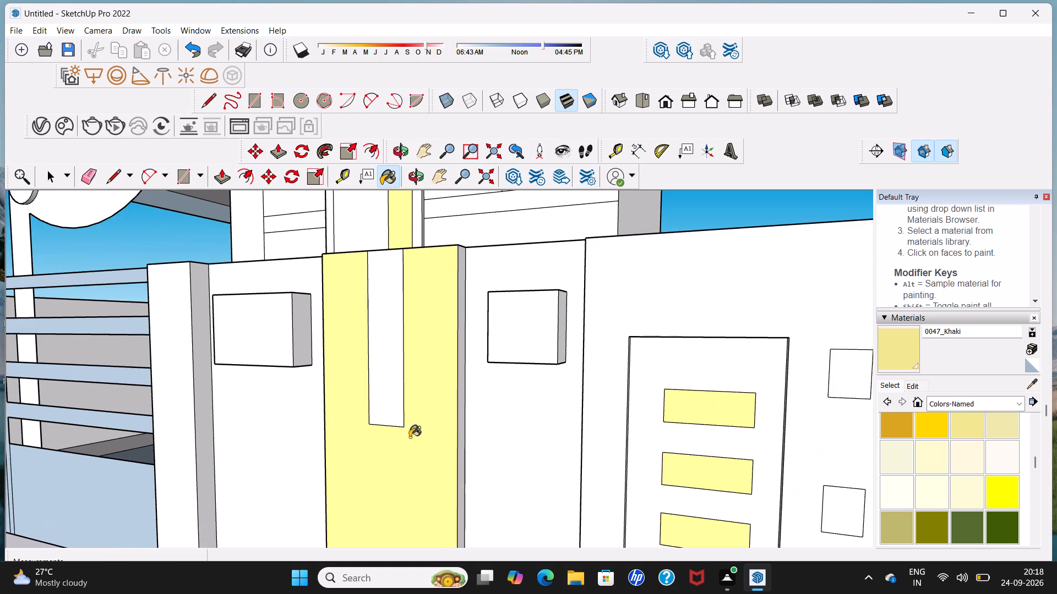
{"action": "left_click", "coordinate": [460, 435]}
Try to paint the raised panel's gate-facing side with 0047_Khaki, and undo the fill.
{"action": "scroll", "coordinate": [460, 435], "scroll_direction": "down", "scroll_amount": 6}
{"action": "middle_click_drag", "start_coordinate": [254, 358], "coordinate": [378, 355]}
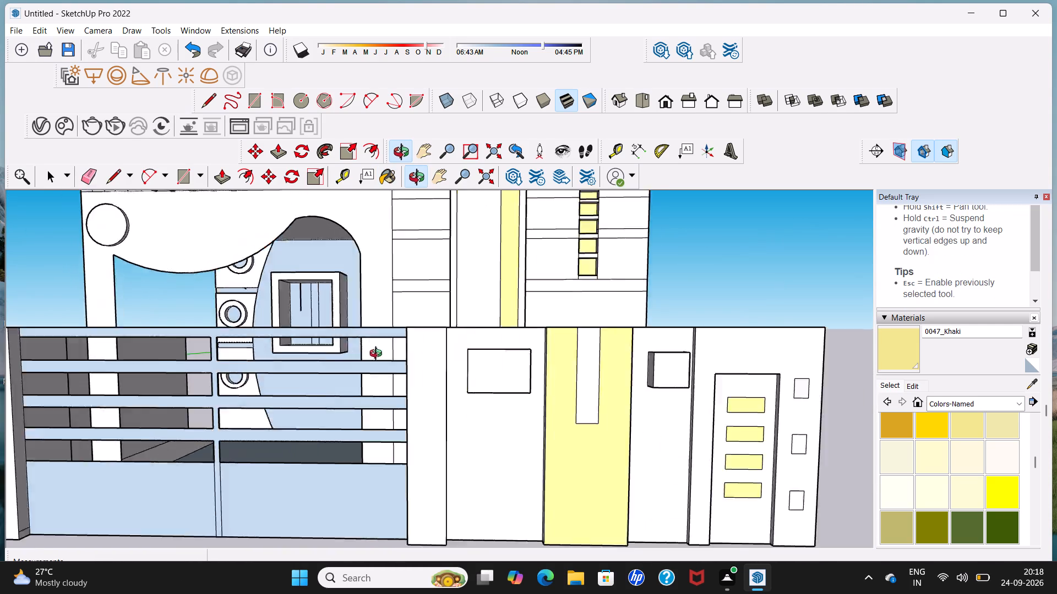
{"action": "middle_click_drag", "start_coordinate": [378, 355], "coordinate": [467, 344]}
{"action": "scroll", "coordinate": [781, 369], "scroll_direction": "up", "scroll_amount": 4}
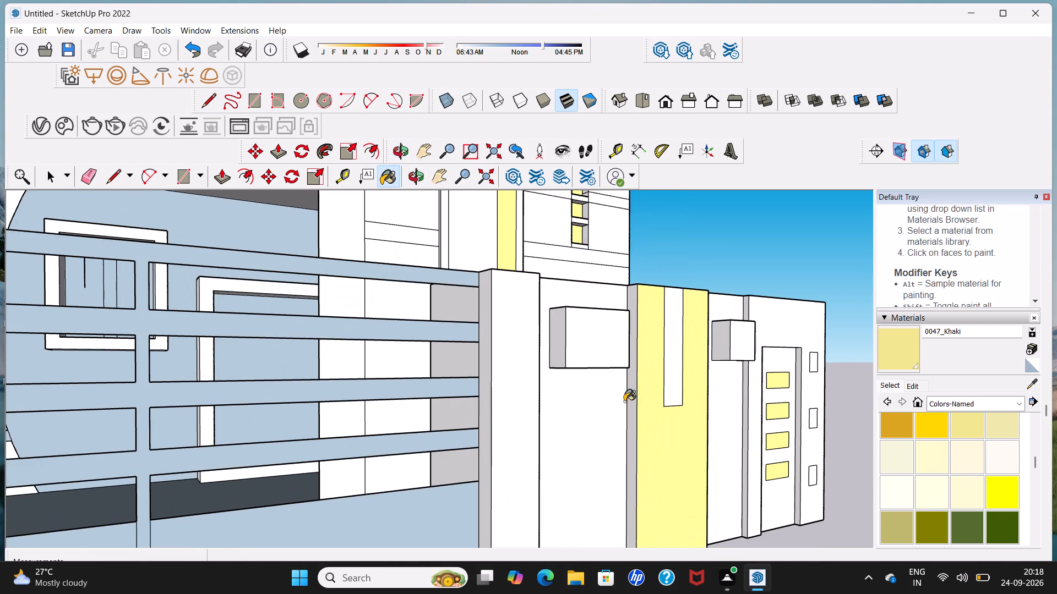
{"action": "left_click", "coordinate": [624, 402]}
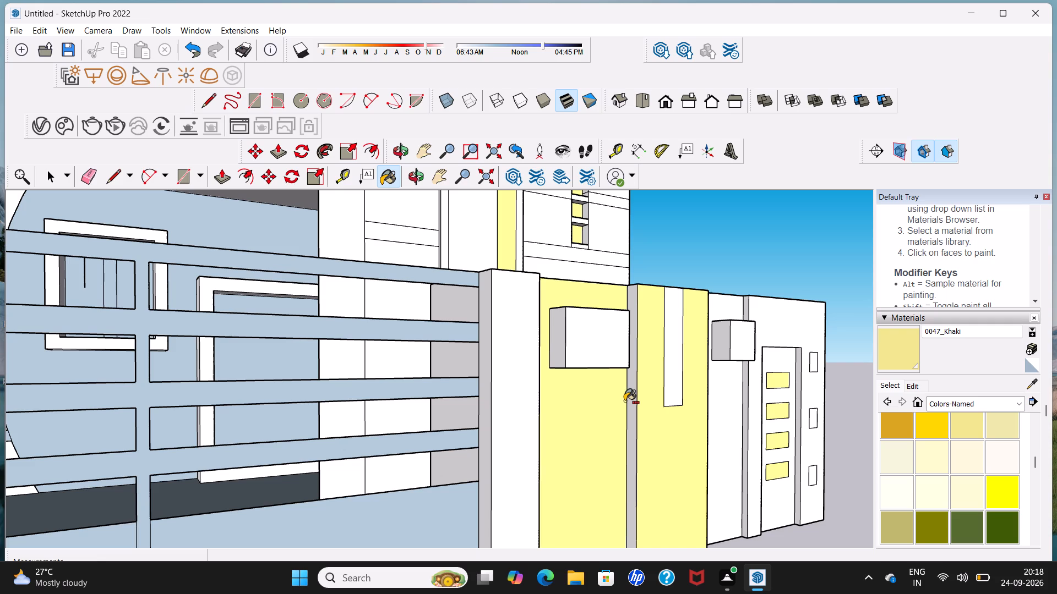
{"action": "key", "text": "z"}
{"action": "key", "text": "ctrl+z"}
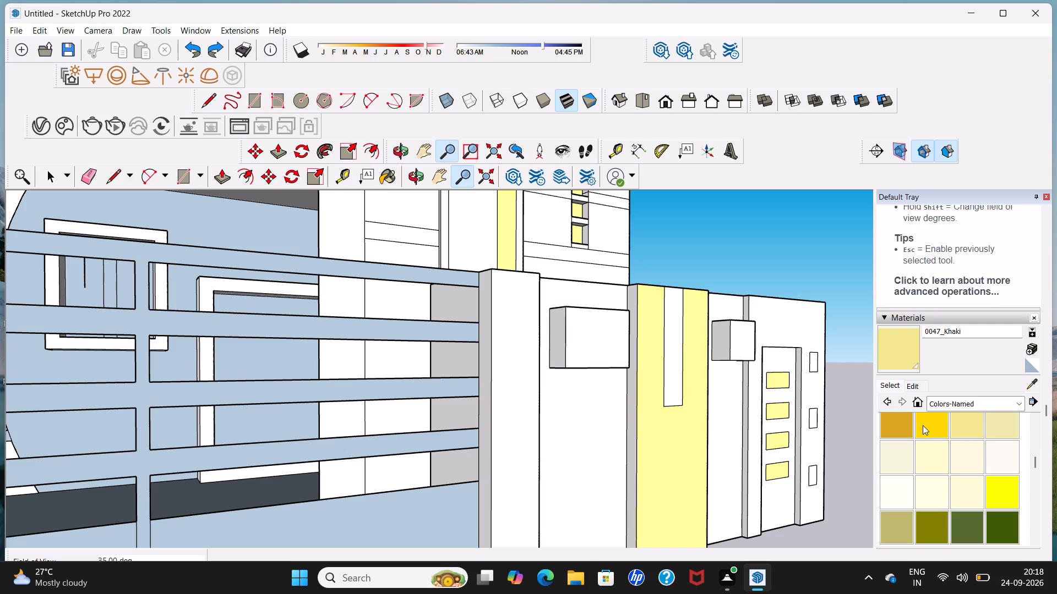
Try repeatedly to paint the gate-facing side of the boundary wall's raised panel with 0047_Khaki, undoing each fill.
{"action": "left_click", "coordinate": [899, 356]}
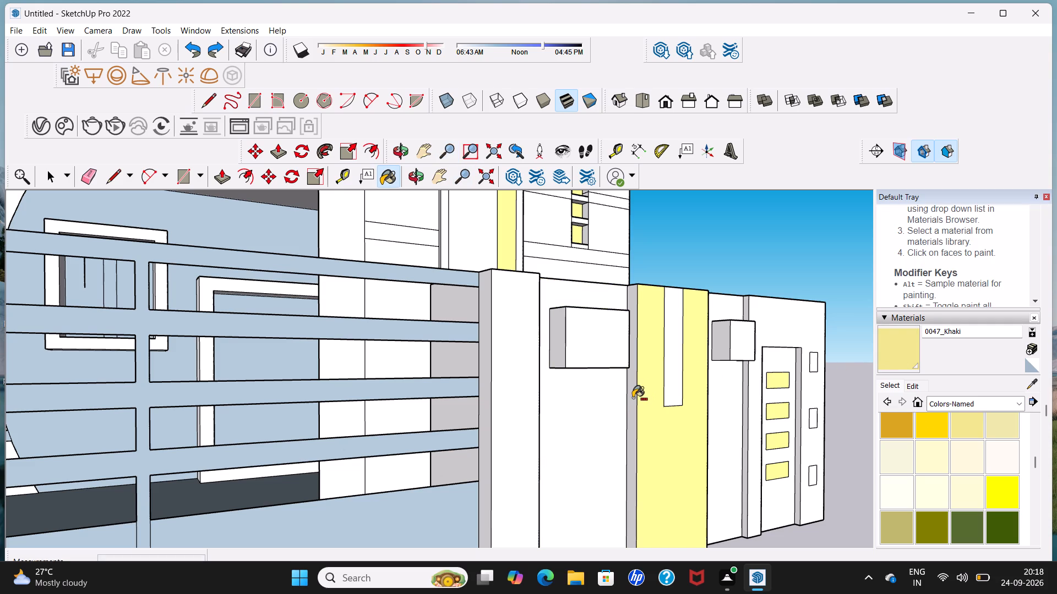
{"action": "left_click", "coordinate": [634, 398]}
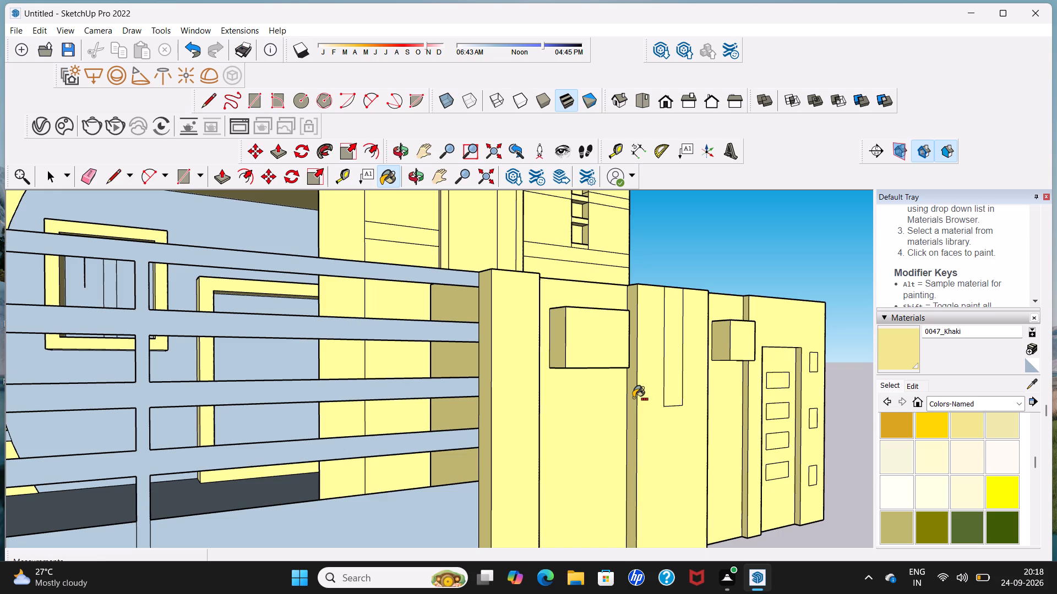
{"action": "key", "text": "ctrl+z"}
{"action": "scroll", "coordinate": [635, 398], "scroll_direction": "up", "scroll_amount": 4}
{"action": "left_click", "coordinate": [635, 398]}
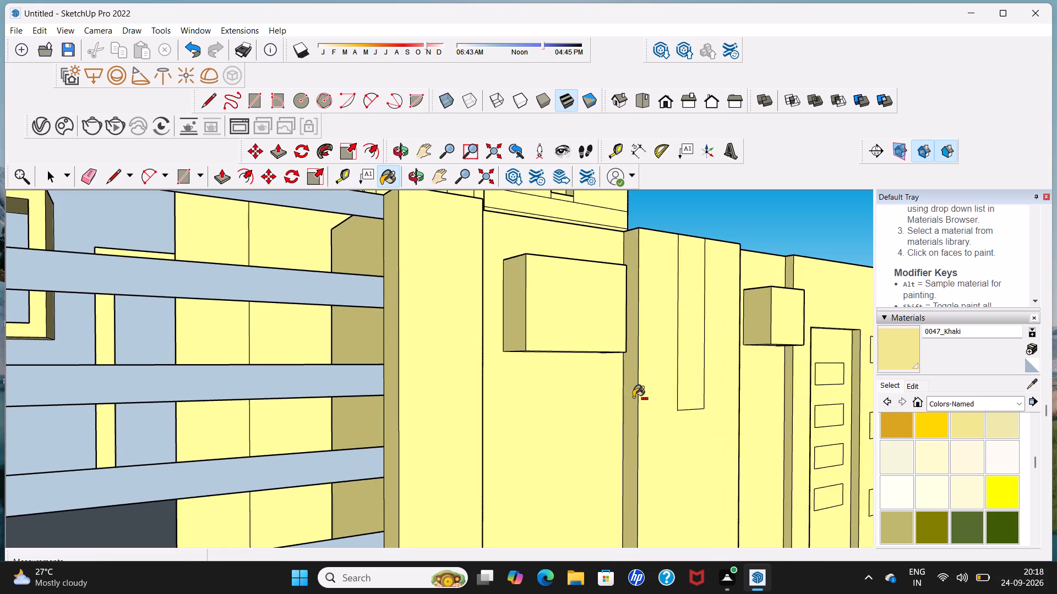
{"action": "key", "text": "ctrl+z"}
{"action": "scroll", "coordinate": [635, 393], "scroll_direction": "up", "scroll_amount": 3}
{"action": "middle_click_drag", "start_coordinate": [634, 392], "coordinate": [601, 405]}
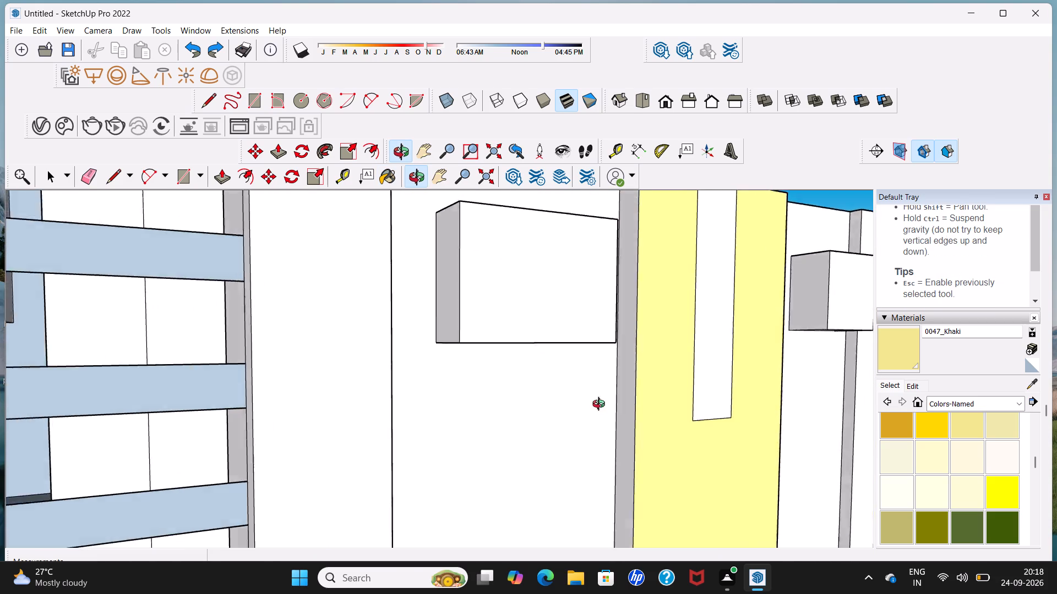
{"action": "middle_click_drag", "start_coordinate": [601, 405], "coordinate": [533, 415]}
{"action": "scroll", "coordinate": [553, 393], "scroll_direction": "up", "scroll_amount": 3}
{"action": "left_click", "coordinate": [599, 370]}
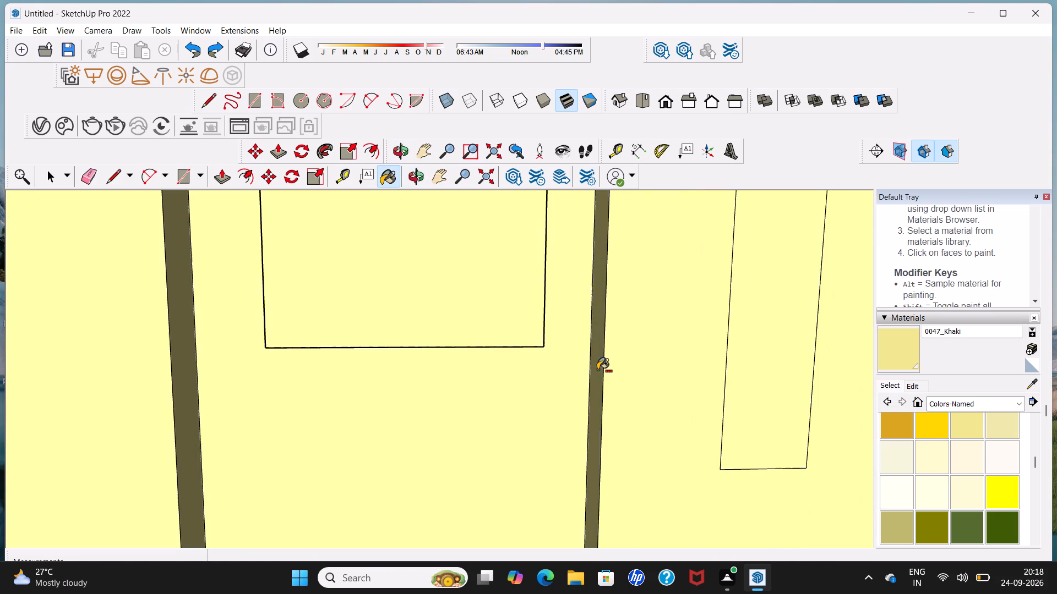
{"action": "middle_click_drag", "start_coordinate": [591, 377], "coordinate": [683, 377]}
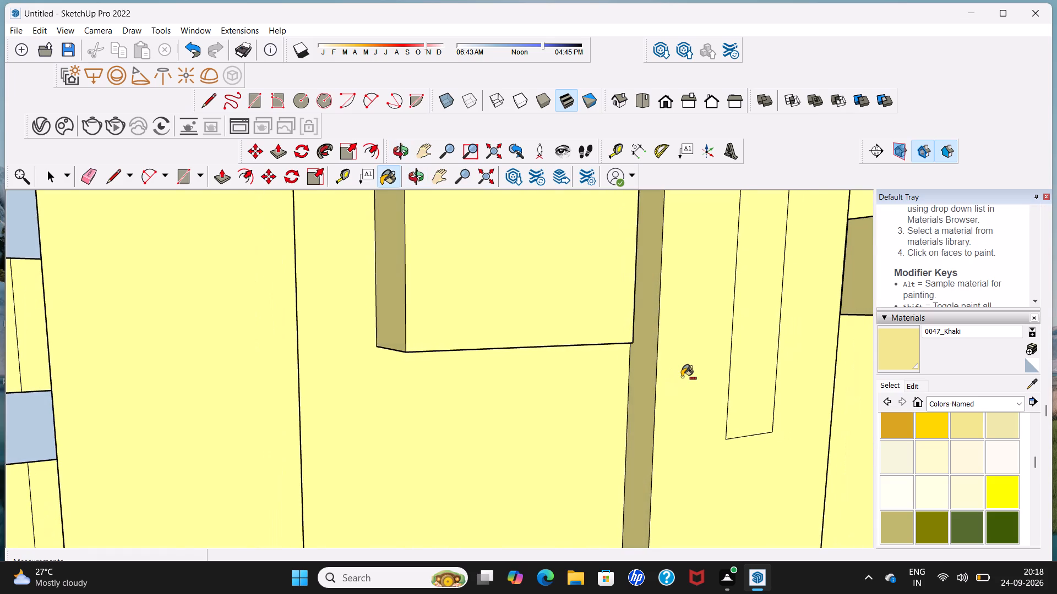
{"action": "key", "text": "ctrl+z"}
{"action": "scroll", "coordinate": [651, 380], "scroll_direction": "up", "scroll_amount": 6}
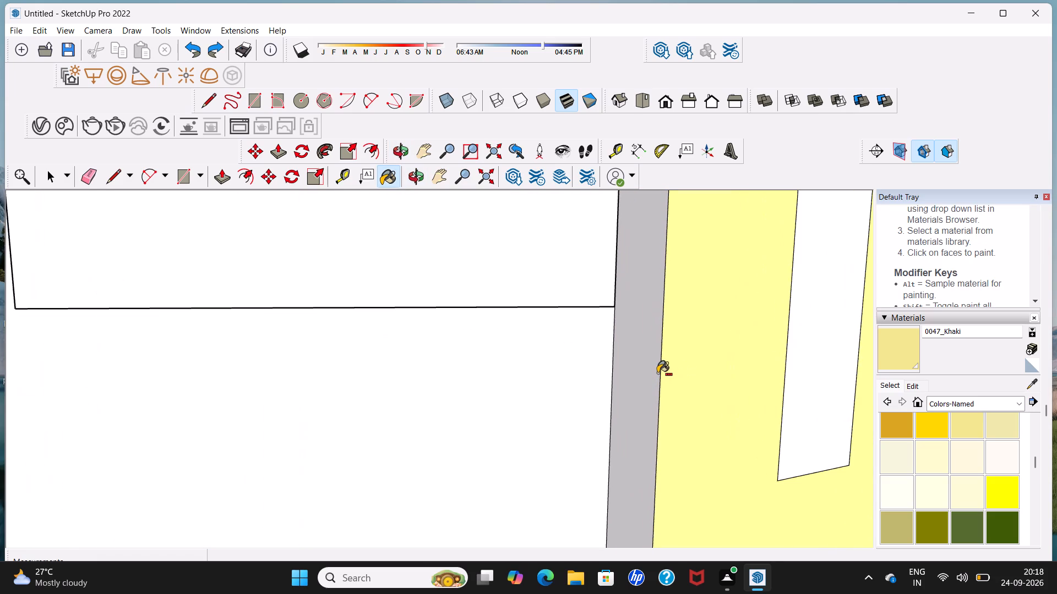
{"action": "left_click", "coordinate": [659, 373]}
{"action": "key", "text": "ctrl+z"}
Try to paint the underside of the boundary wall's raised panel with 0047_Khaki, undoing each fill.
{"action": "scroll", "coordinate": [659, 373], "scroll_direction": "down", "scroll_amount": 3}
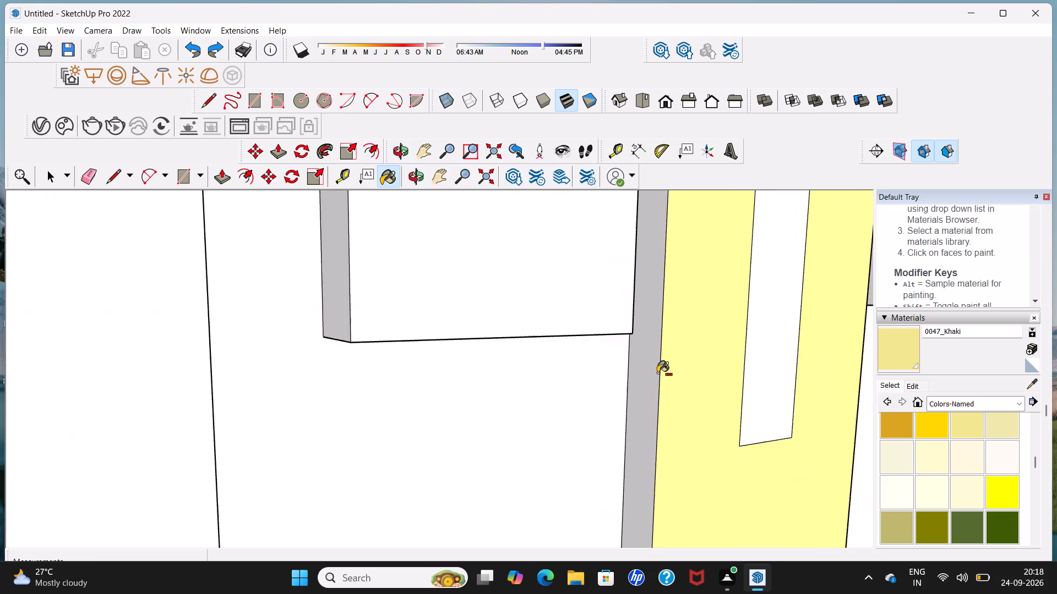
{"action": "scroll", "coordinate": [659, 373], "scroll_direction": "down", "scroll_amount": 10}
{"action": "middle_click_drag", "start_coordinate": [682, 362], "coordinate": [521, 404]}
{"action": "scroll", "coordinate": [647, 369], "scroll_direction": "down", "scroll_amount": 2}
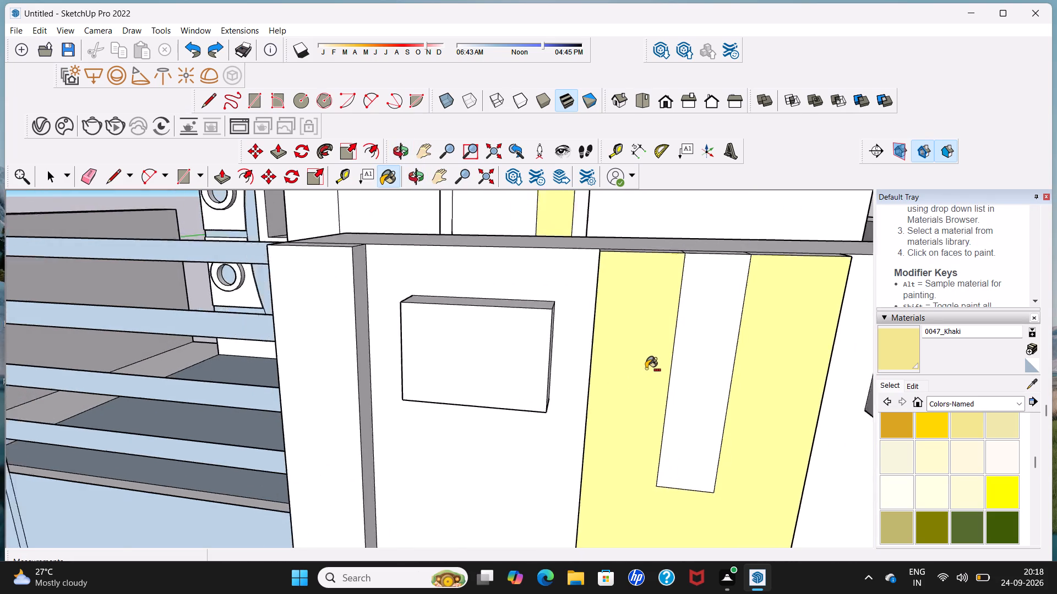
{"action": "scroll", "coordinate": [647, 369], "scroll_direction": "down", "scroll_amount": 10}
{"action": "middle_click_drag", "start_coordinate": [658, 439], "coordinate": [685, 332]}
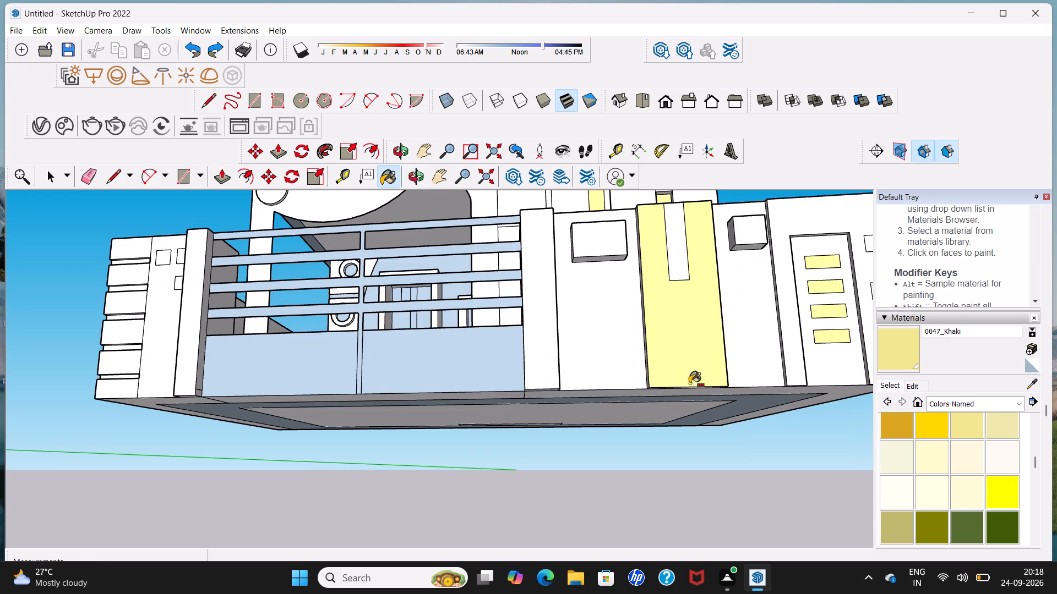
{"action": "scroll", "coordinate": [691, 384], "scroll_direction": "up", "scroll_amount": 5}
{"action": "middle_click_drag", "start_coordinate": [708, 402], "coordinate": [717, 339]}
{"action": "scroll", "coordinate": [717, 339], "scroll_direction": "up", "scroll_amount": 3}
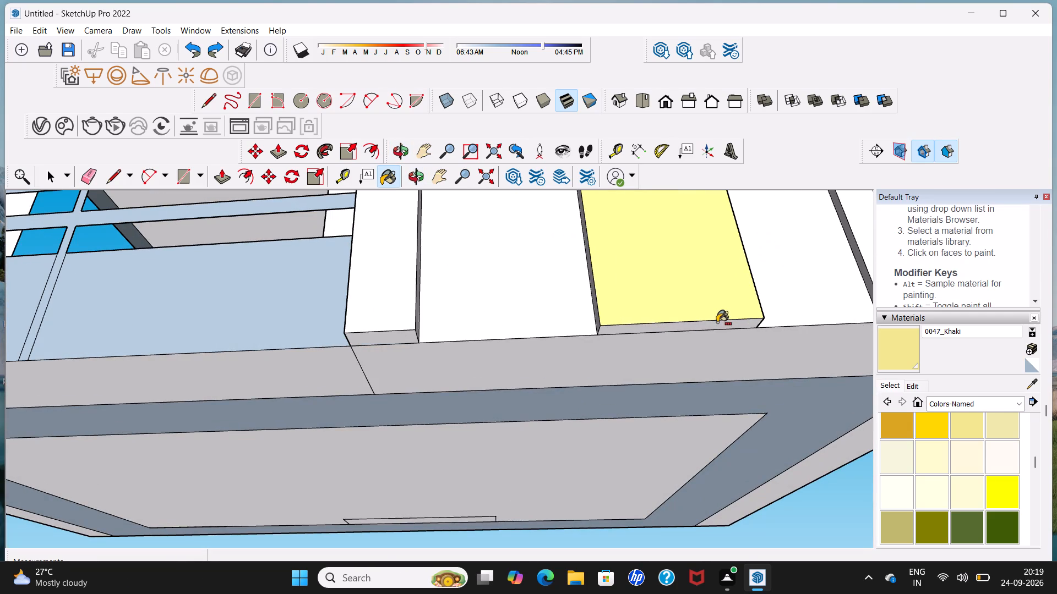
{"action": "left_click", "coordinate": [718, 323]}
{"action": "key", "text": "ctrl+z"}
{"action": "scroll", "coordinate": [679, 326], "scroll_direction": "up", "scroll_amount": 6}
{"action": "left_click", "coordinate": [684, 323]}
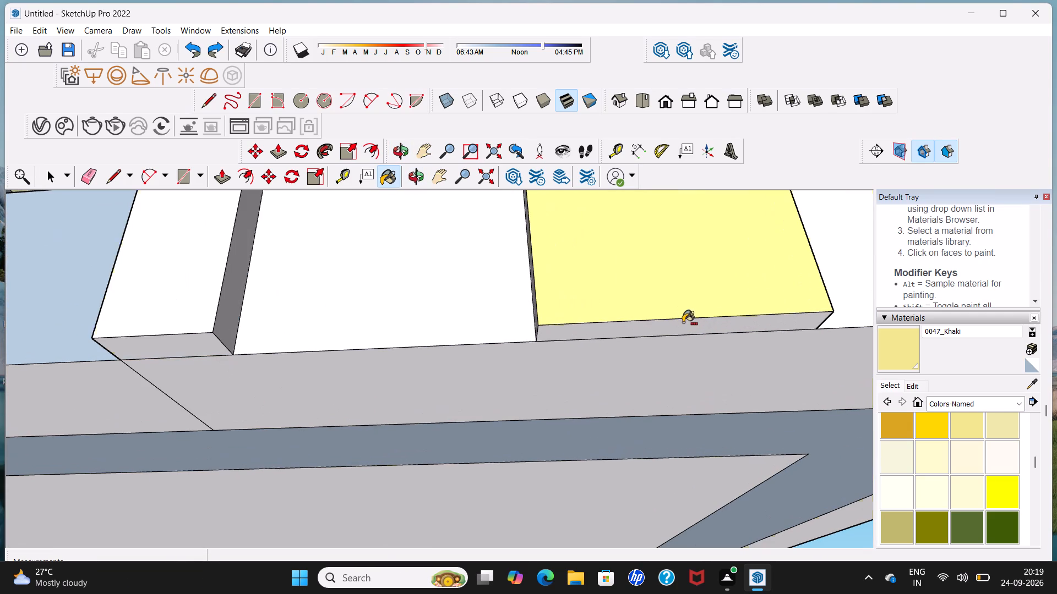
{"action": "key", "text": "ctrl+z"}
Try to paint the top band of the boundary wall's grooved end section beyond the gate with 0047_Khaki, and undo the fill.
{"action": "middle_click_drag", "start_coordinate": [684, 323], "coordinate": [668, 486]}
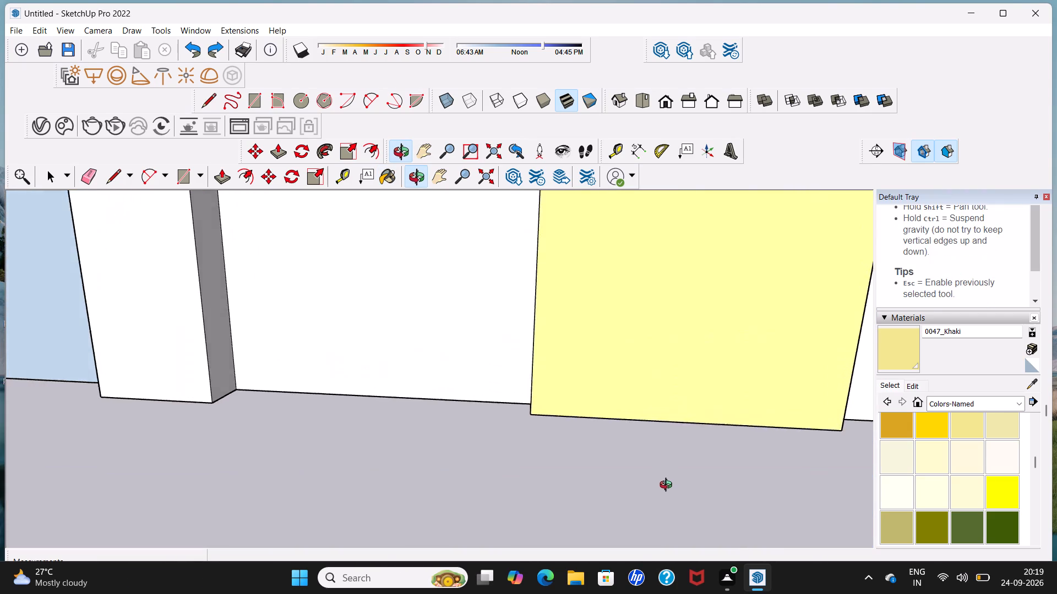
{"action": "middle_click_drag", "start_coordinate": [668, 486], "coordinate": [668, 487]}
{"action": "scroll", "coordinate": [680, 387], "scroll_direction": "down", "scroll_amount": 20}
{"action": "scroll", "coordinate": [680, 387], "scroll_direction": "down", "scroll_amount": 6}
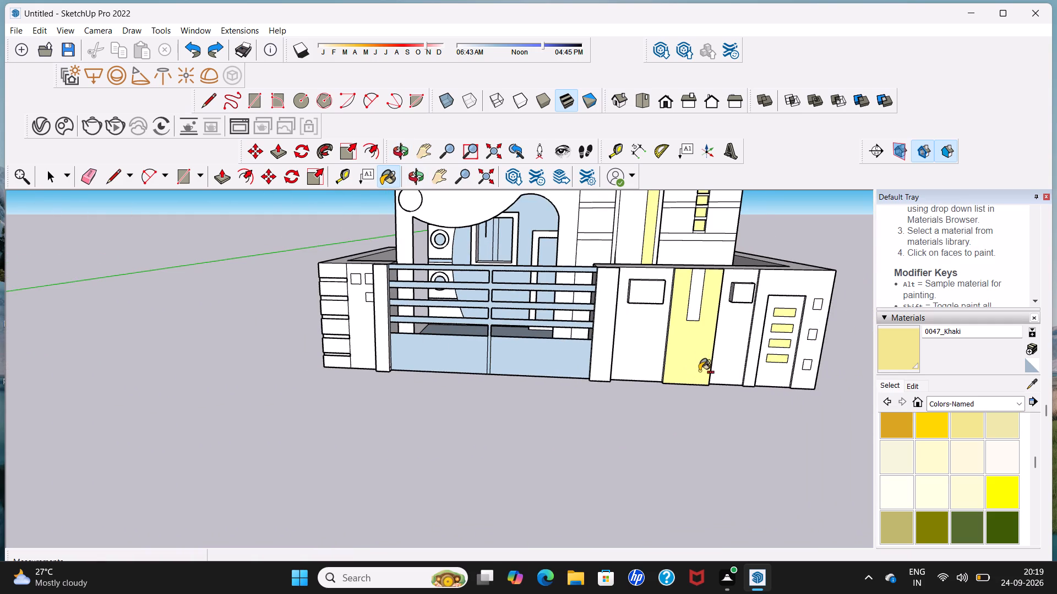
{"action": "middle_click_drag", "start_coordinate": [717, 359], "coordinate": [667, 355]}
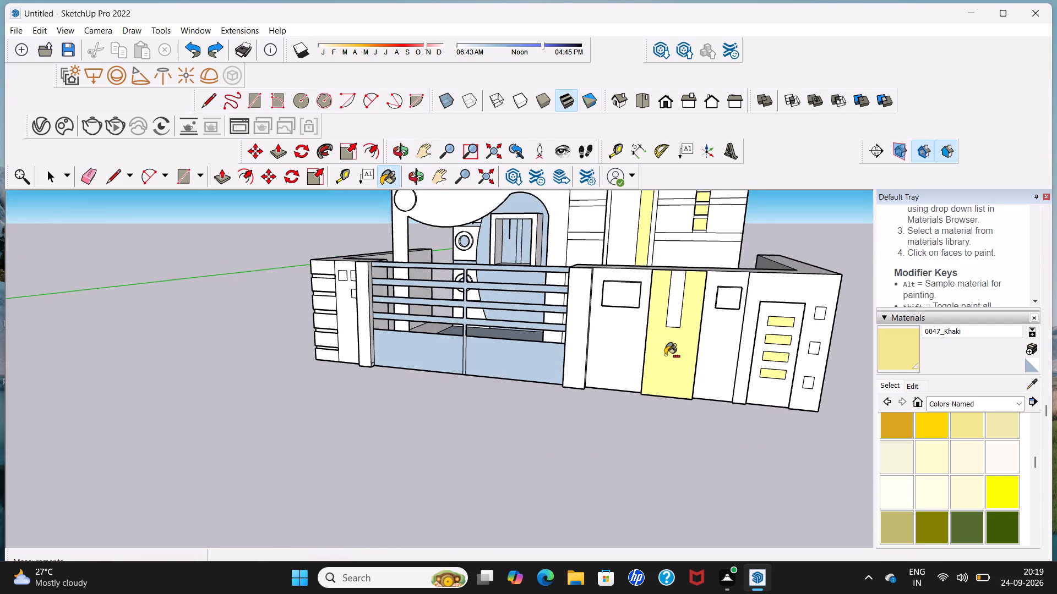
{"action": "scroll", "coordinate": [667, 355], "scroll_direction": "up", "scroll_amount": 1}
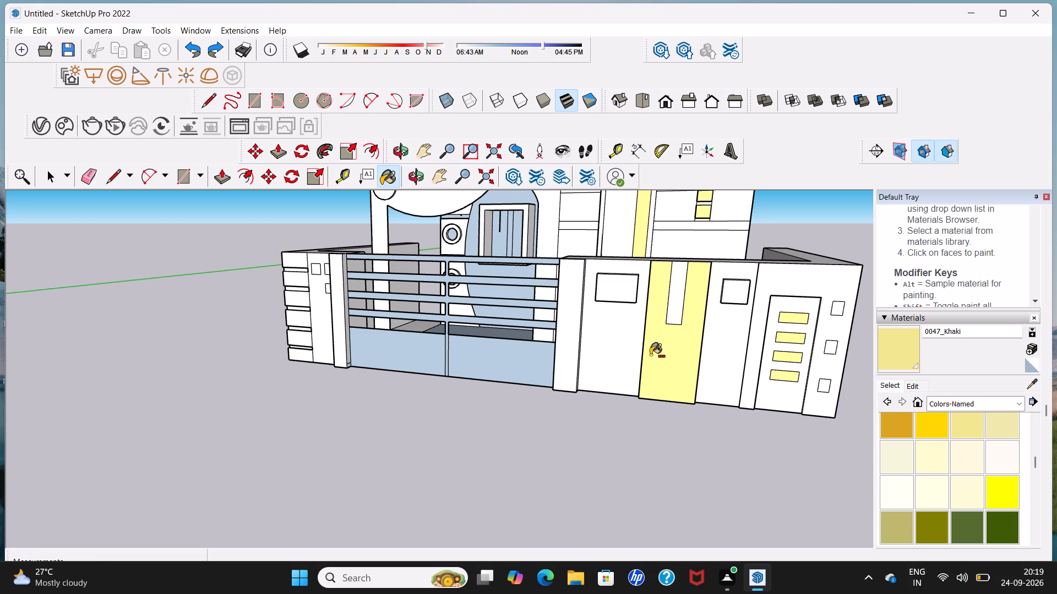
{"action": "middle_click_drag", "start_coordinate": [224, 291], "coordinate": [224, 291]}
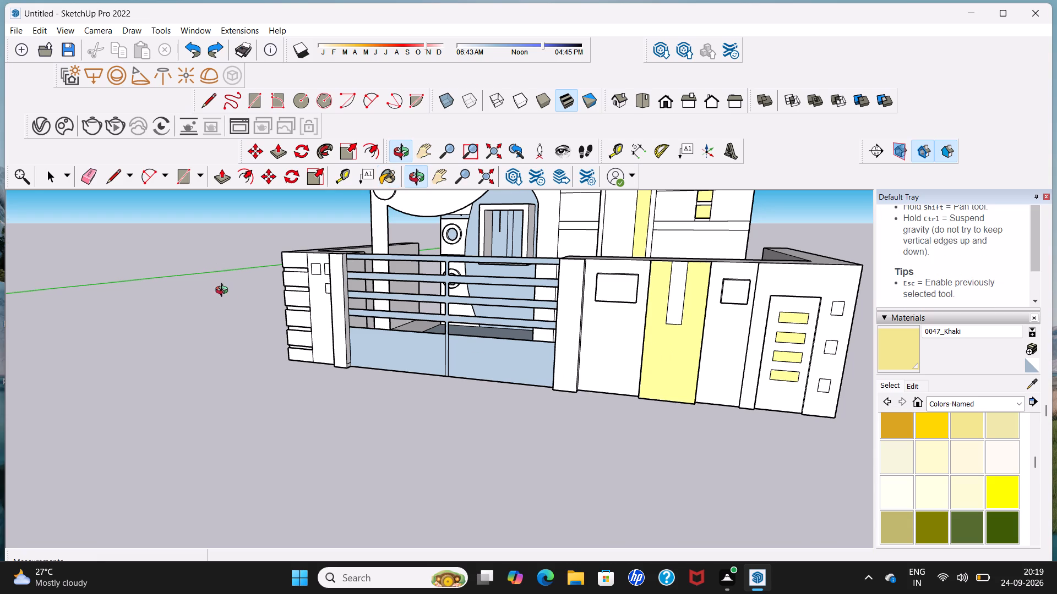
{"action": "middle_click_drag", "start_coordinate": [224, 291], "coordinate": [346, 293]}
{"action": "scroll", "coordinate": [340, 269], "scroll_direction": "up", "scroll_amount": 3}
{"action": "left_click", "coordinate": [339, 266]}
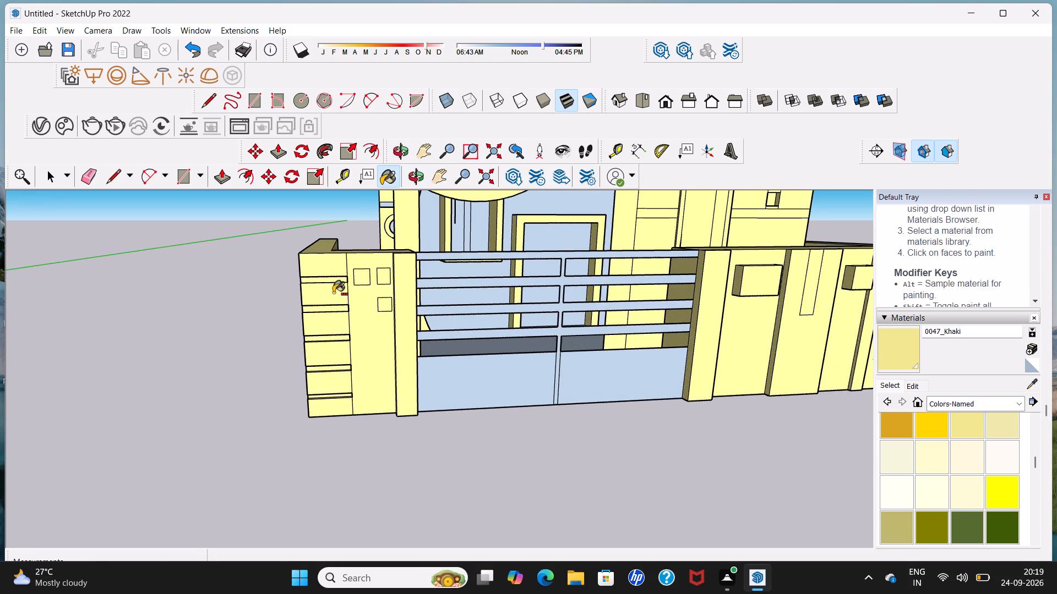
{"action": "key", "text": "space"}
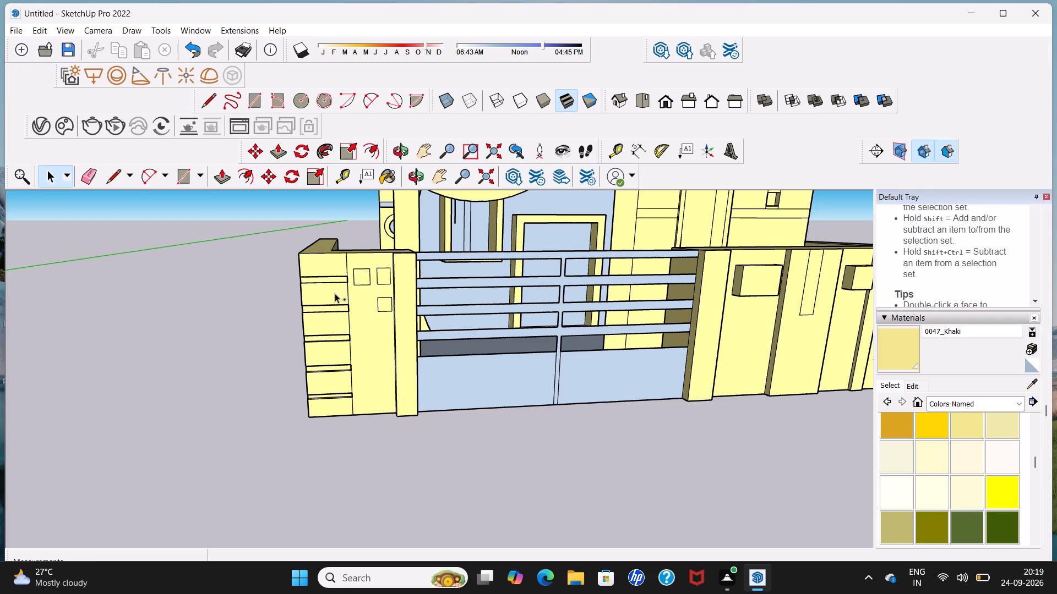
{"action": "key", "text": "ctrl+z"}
Paint the six horizontal bands of the boundary wall's grooved end section beyond the gate with 0047_Khaki.
{"action": "scroll", "coordinate": [312, 243], "scroll_direction": "up", "scroll_amount": 1}
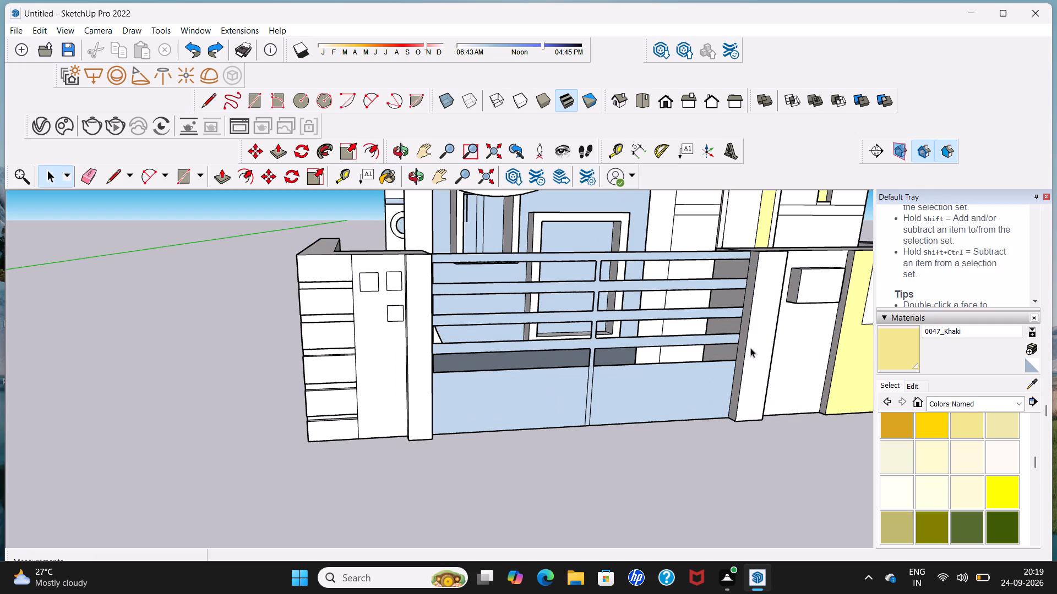
{"action": "left_click", "coordinate": [923, 418]}
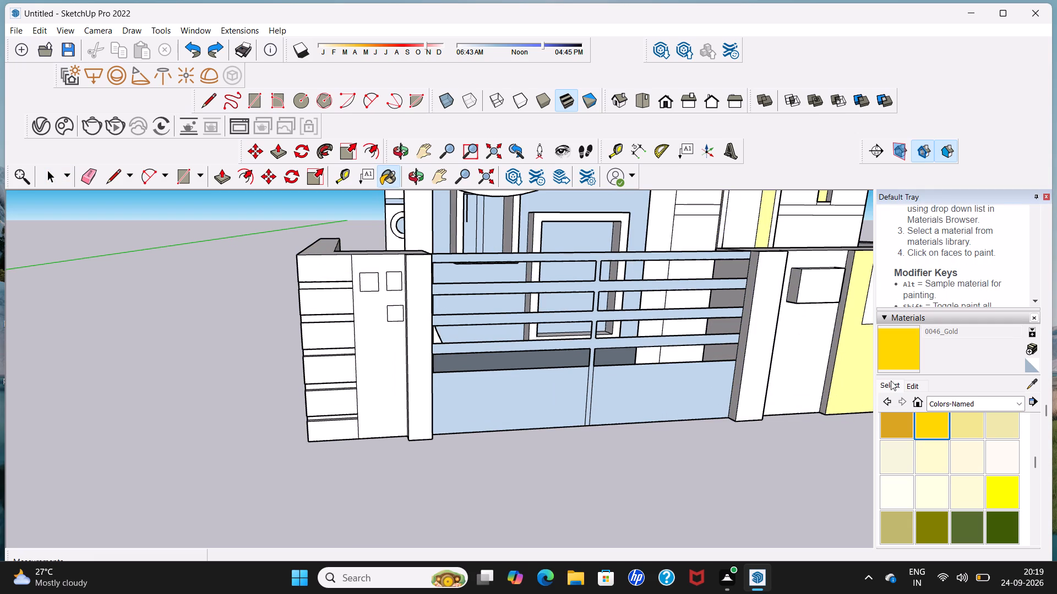
{"action": "left_click", "coordinate": [967, 425]}
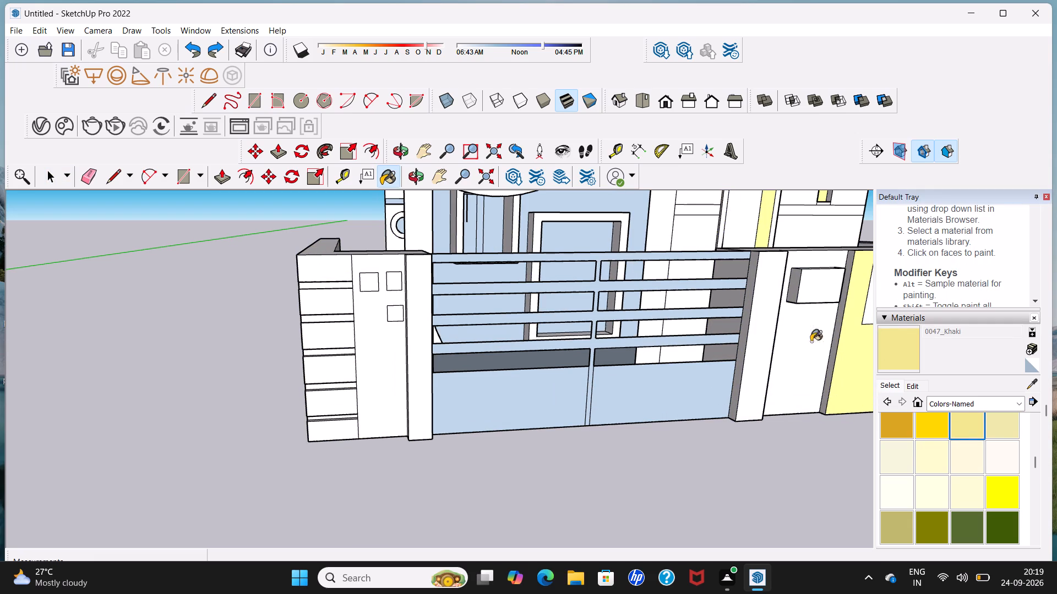
{"action": "left_click", "coordinate": [328, 262]}
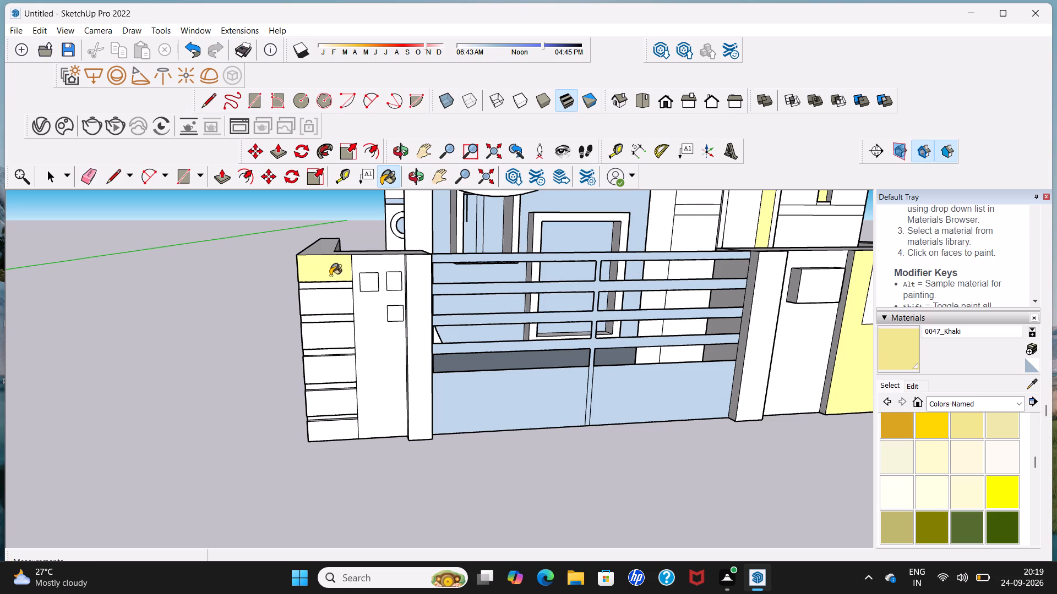
{"action": "left_click", "coordinate": [338, 299]}
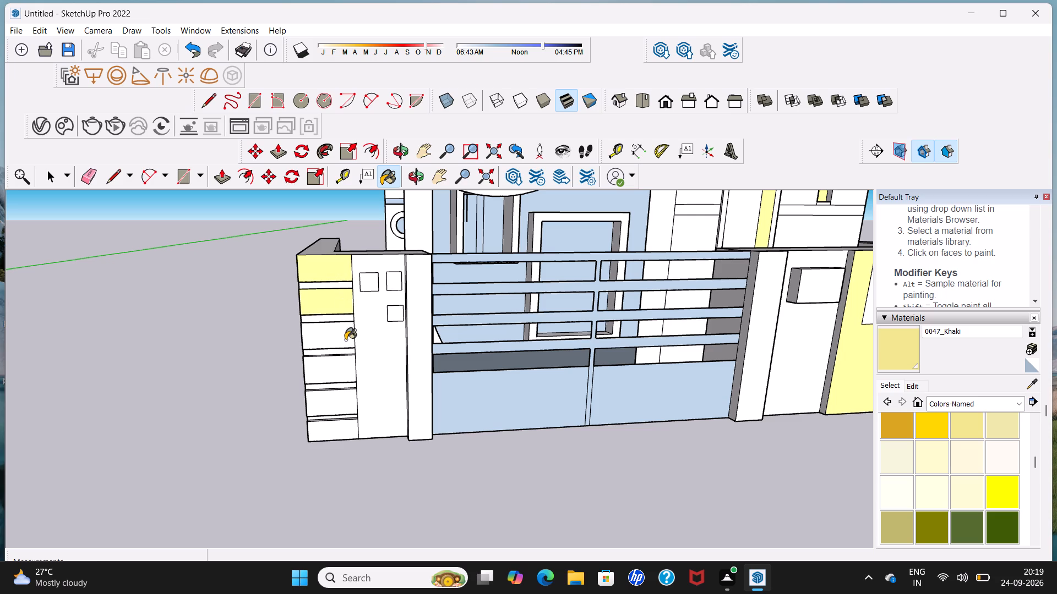
{"action": "left_click", "coordinate": [345, 340]}
{"action": "left_click", "coordinate": [342, 365]}
{"action": "left_click_drag", "start_coordinate": [339, 402], "coordinate": [339, 449]}
{"action": "left_click", "coordinate": [337, 403]}
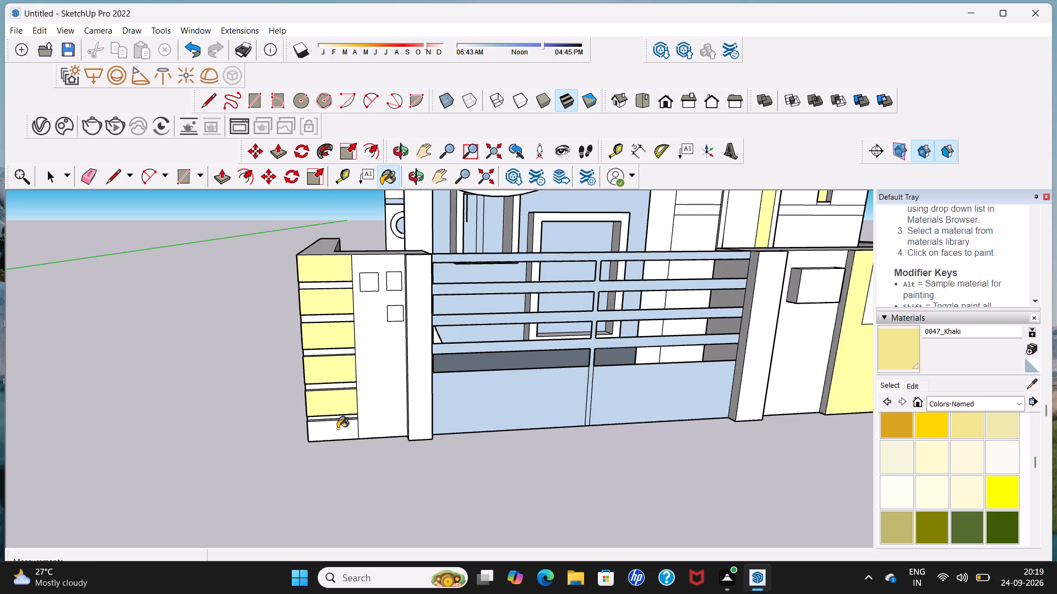
{"action": "left_click", "coordinate": [337, 428]}
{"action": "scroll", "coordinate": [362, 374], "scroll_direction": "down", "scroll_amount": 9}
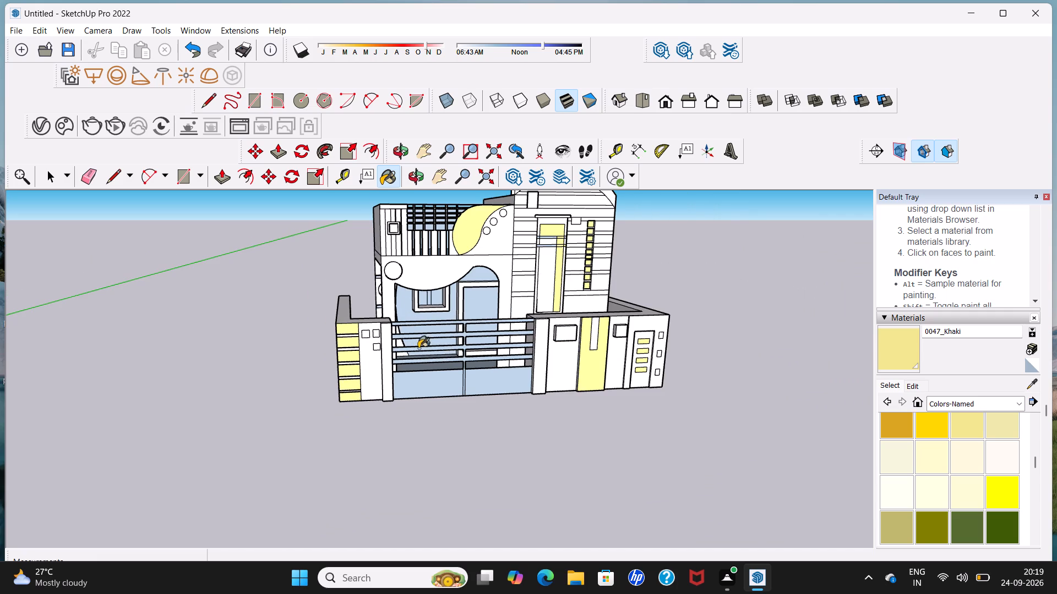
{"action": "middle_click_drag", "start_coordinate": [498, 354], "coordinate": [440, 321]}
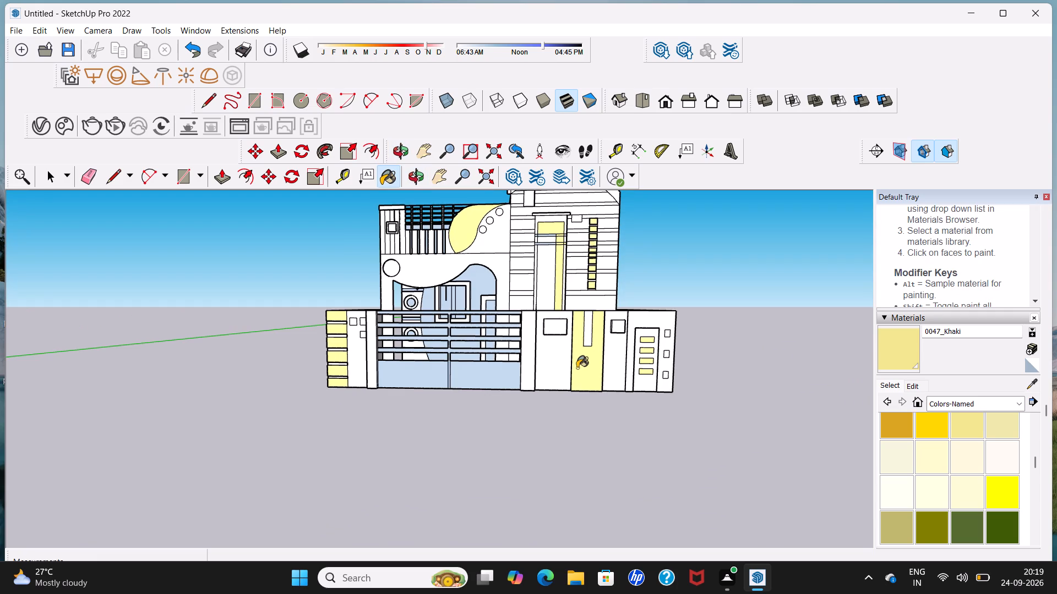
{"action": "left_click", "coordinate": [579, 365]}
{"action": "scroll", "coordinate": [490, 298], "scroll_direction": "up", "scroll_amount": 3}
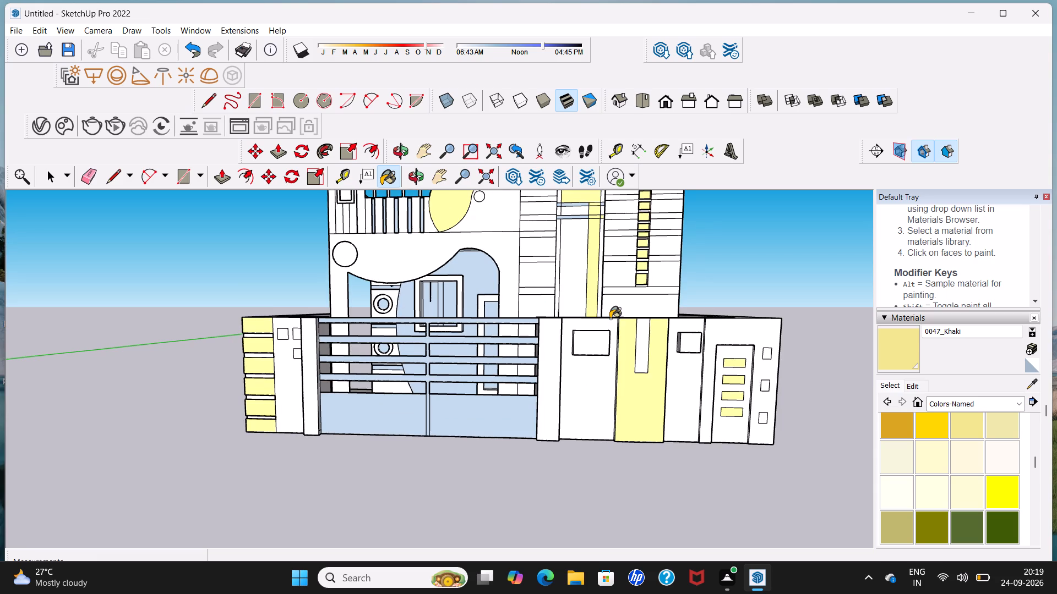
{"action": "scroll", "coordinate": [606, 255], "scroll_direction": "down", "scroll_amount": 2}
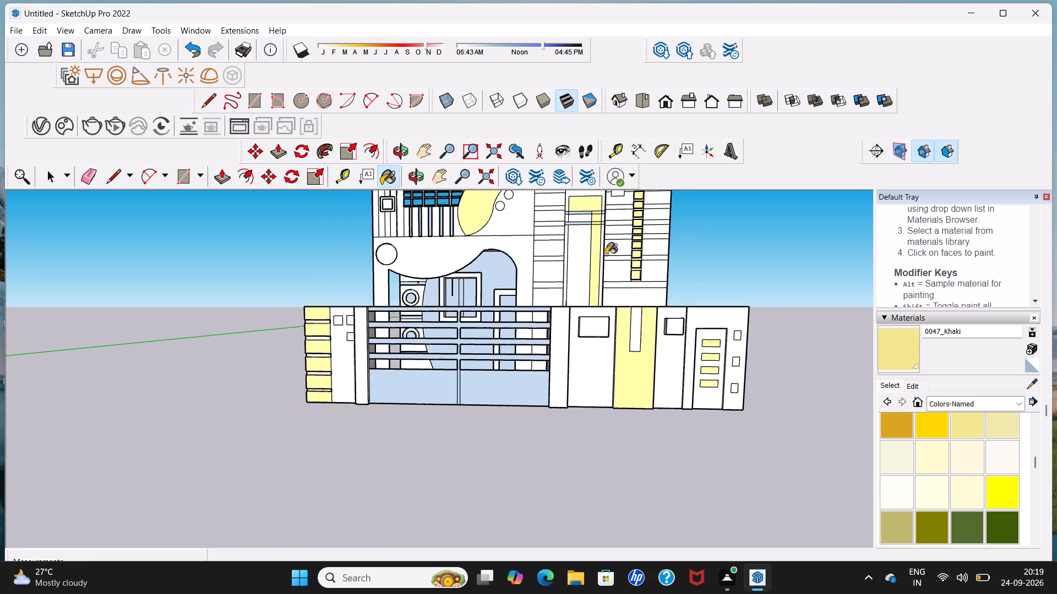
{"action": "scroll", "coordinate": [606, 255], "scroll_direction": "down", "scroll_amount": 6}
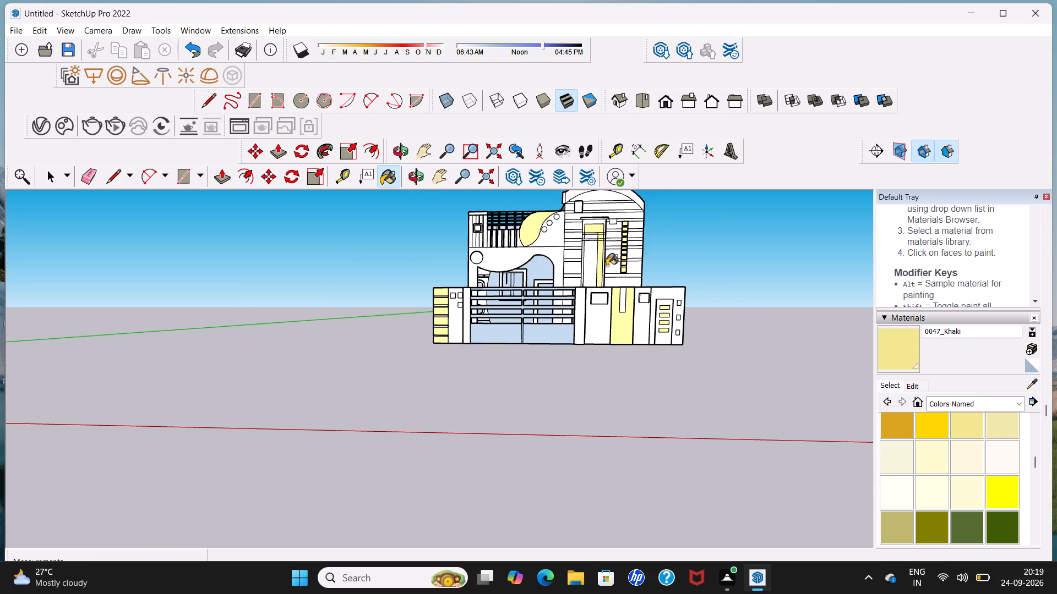
Paint the narrow top strip of the upper floor's end section, above the small square frame beside the slats, with 0047_Khaki.
{"action": "scroll", "coordinate": [484, 208], "scroll_direction": "up", "scroll_amount": 2}
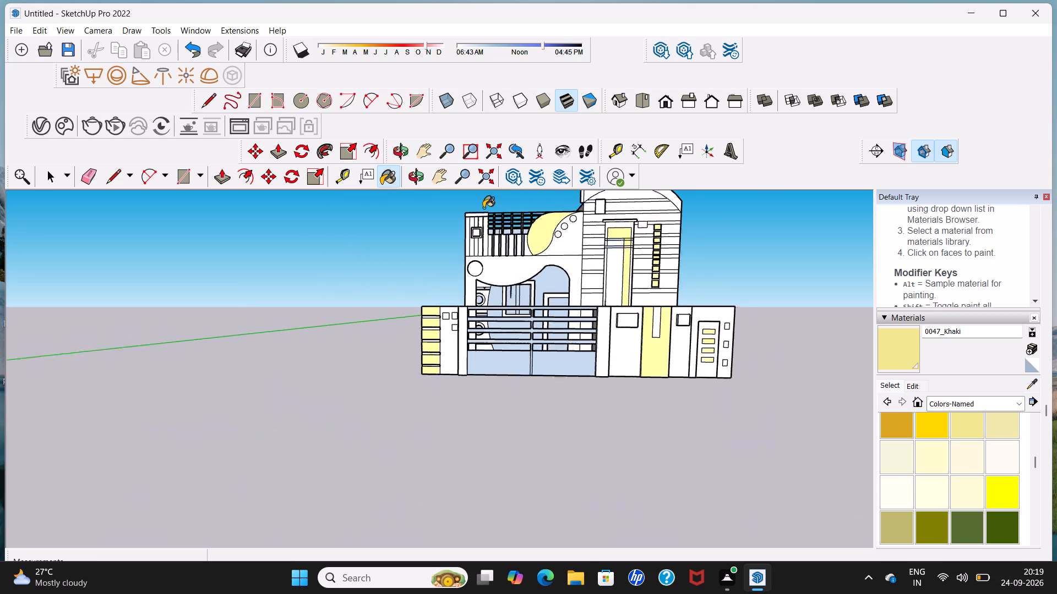
{"action": "scroll", "coordinate": [483, 208], "scroll_direction": "up", "scroll_amount": 6}
{"action": "left_click", "coordinate": [478, 203]}
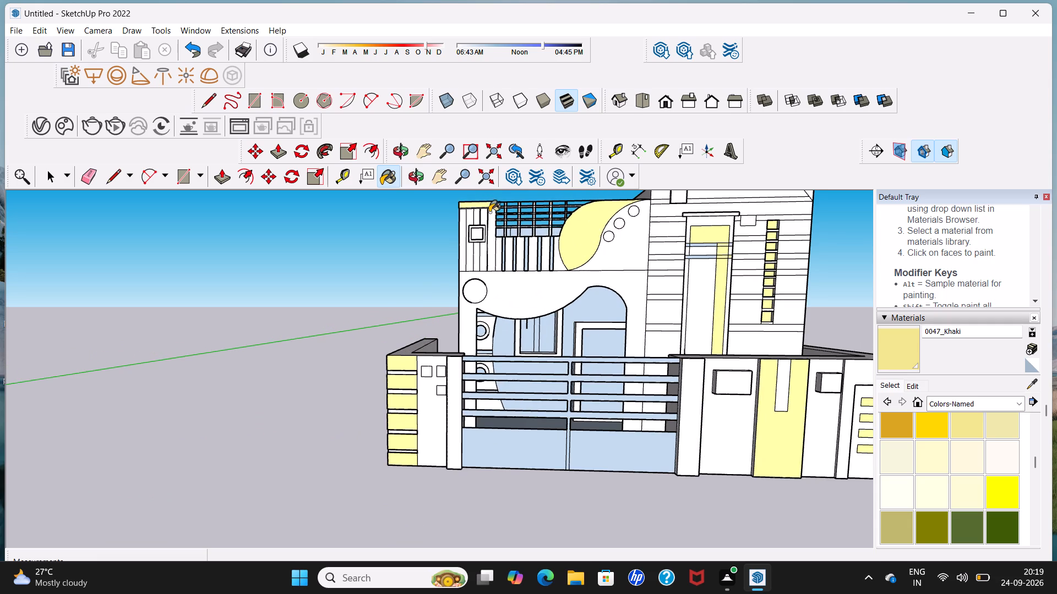
{"action": "scroll", "coordinate": [495, 219], "scroll_direction": "down", "scroll_amount": 6}
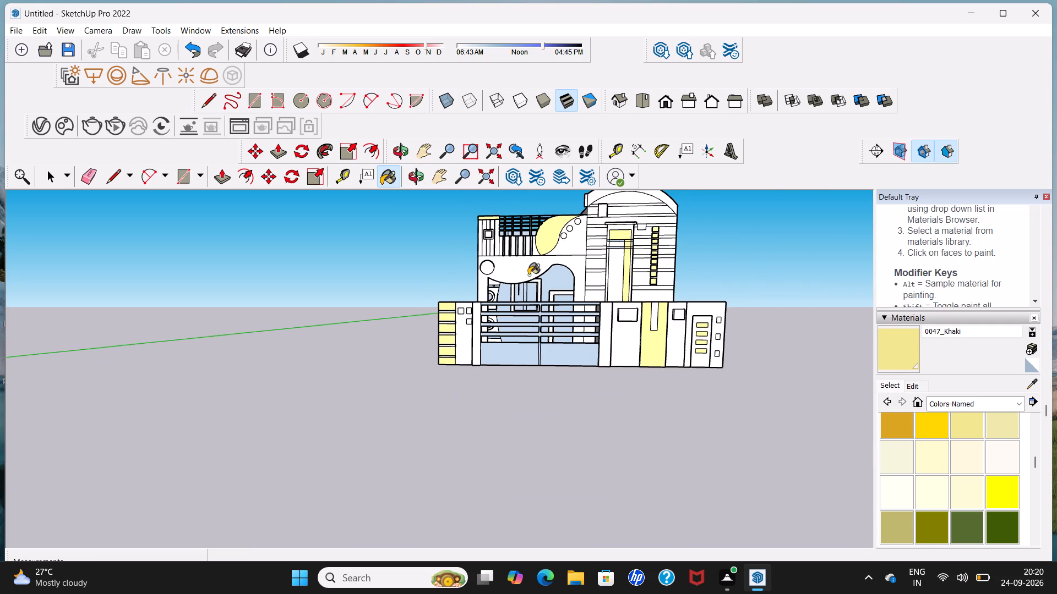
Paint the ground-floor entrance wall around the window and door, behind the gate, with 0047_Khaki.
{"action": "scroll", "coordinate": [532, 280], "scroll_direction": "up", "scroll_amount": 5}
{"action": "scroll", "coordinate": [581, 313], "scroll_direction": "up", "scroll_amount": 3}
{"action": "left_click", "coordinate": [571, 277]}
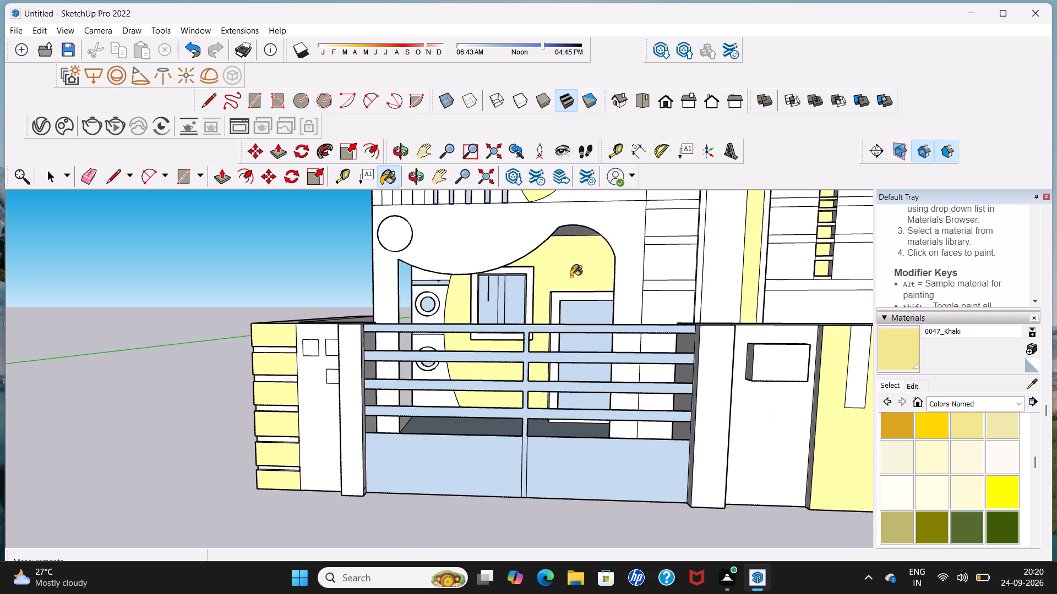
Delete the stray short vertical line on the glass of the ground-floor window behind the gate.
{"action": "scroll", "coordinate": [571, 277], "scroll_direction": "down", "scroll_amount": 2}
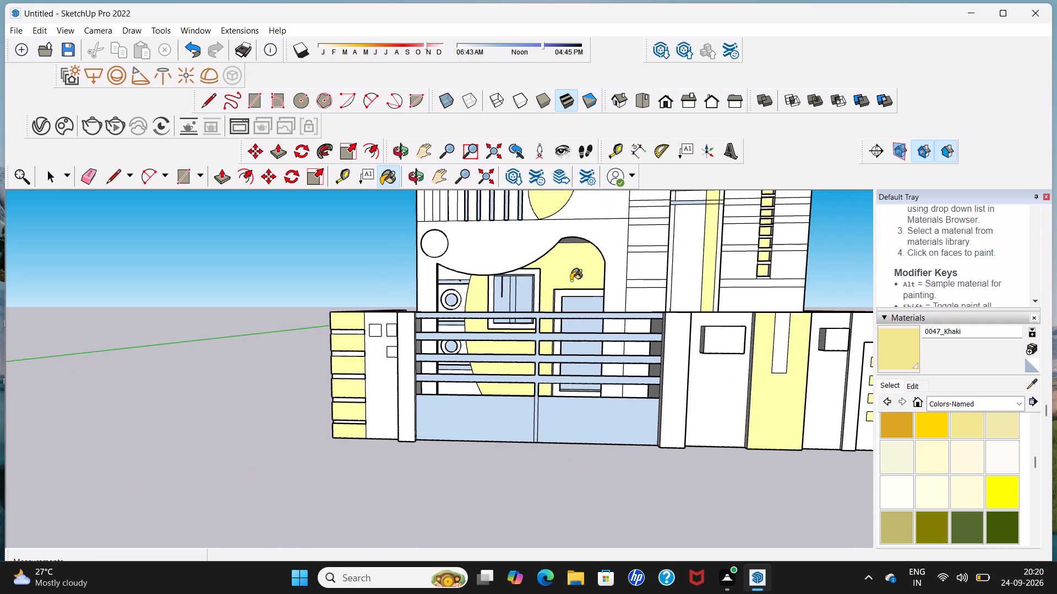
{"action": "scroll", "coordinate": [543, 289], "scroll_direction": "up", "scroll_amount": 5}
{"action": "middle_click_drag", "start_coordinate": [541, 285], "coordinate": [495, 265]}
{"action": "scroll", "coordinate": [495, 278], "scroll_direction": "up", "scroll_amount": 5}
{"action": "key", "text": "space"}
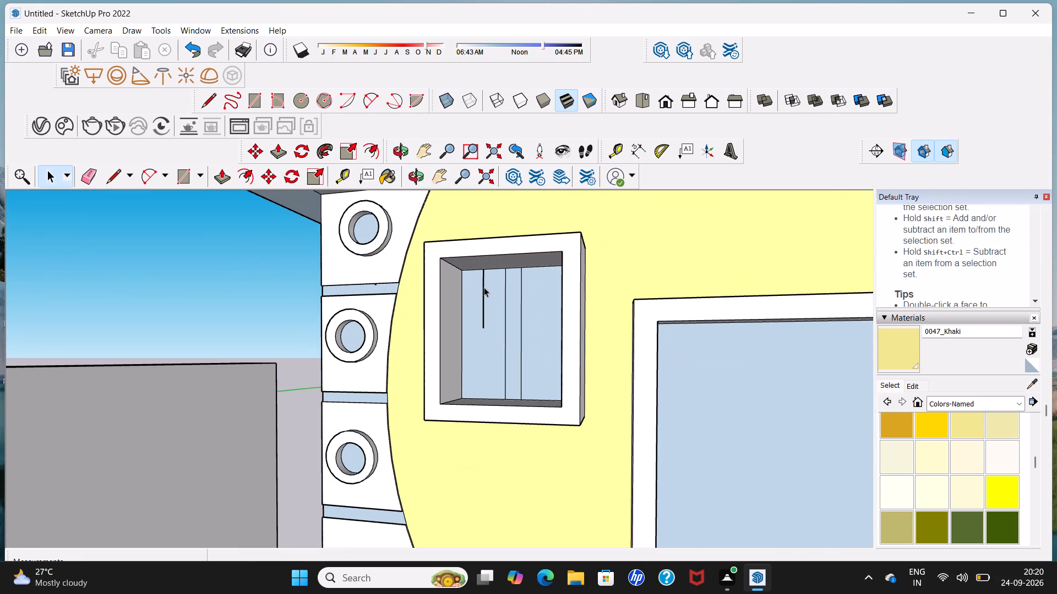
{"action": "left_click", "coordinate": [484, 287]}
{"action": "key", "text": "Delete"}
Paint the small rectangle on the tower, between the tall framed panel and the vertical row of slots, with 0047_Khaki.
{"action": "scroll", "coordinate": [484, 287], "scroll_direction": "down", "scroll_amount": 2}
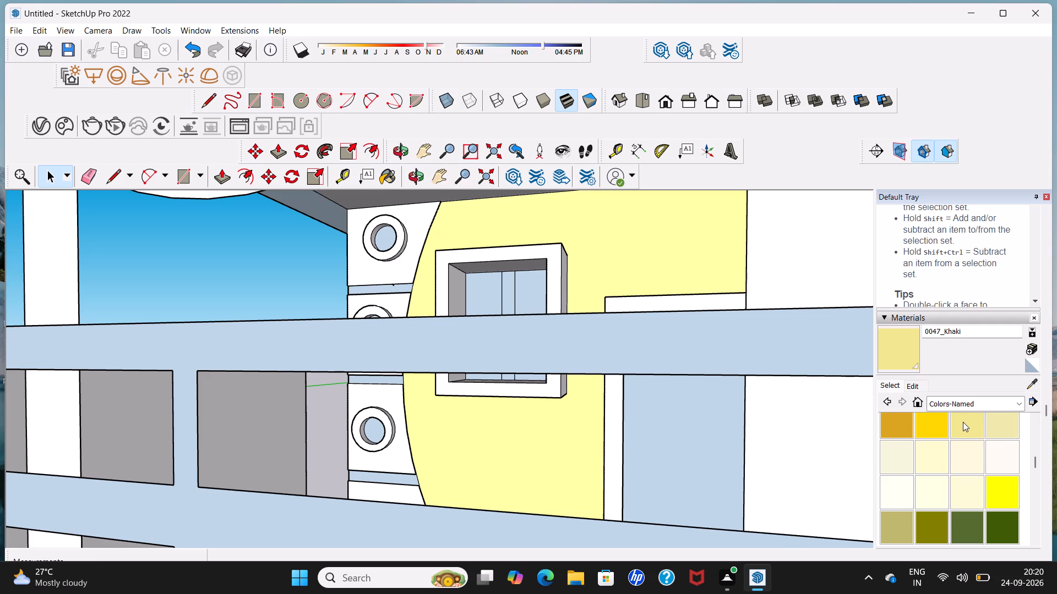
{"action": "scroll", "coordinate": [964, 422], "scroll_direction": "down", "scroll_amount": 2}
{"action": "scroll", "coordinate": [782, 332], "scroll_direction": "down", "scroll_amount": 11}
{"action": "scroll", "coordinate": [780, 339], "scroll_direction": "up", "scroll_amount": 1}
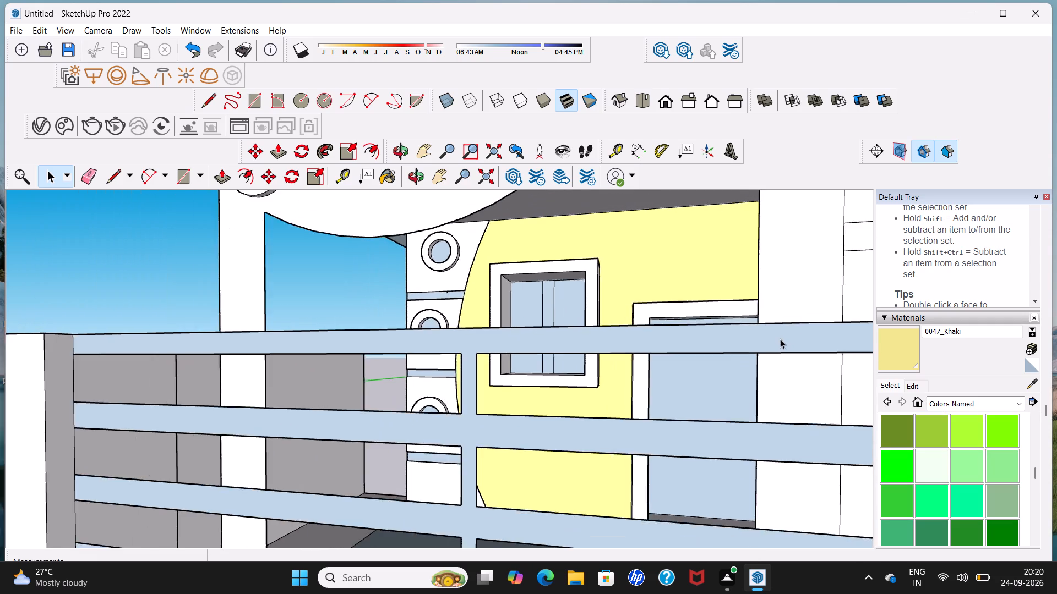
{"action": "scroll", "coordinate": [780, 339], "scroll_direction": "down", "scroll_amount": 5}
{"action": "scroll", "coordinate": [778, 359], "scroll_direction": "up", "scroll_amount": 1}
{"action": "scroll", "coordinate": [777, 283], "scroll_direction": "down", "scroll_amount": 20}
{"action": "scroll", "coordinate": [777, 283], "scroll_direction": "down", "scroll_amount": 5}
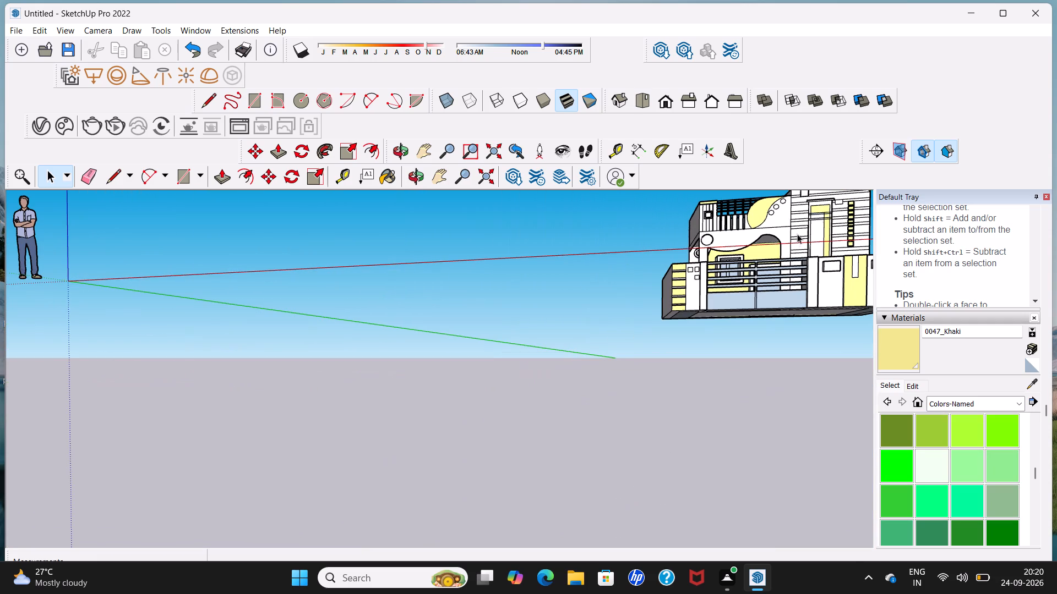
{"action": "middle_click_drag", "start_coordinate": [816, 222], "coordinate": [650, 313], "text": "shift"}
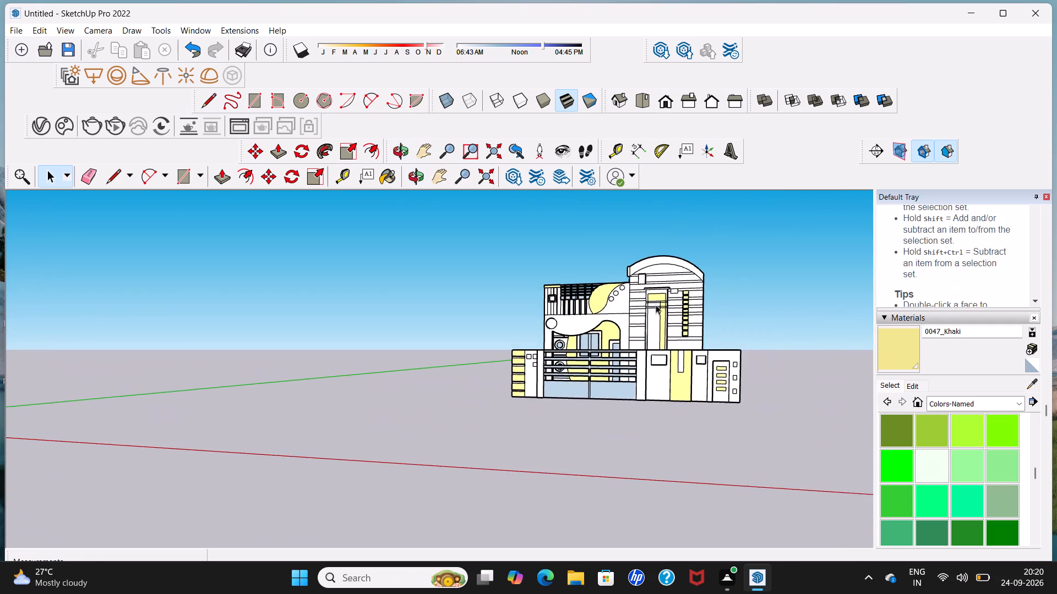
{"action": "scroll", "coordinate": [671, 287], "scroll_direction": "up", "scroll_amount": 4}
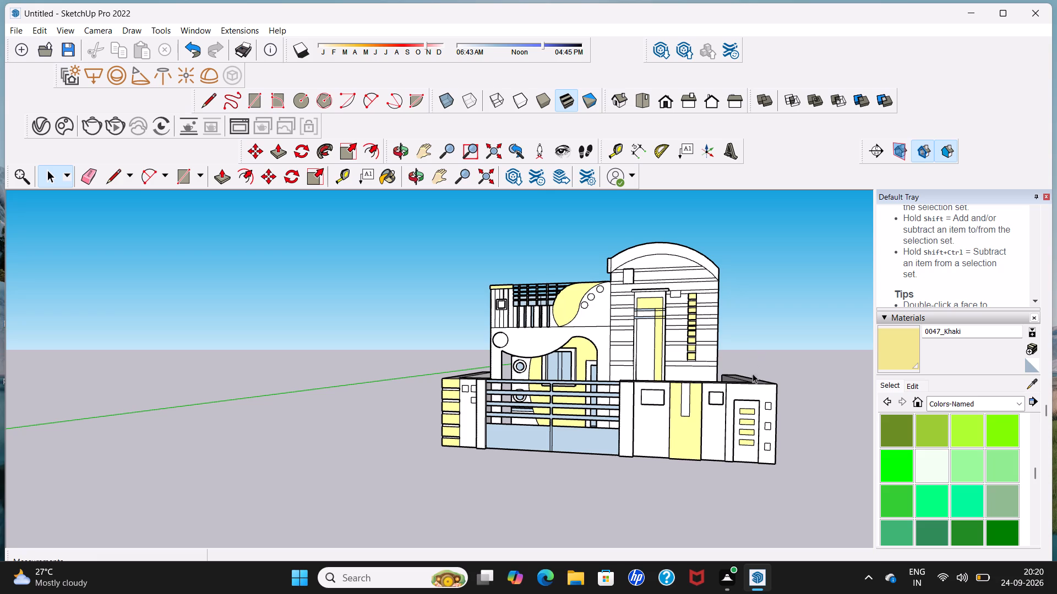
{"action": "left_click", "coordinate": [889, 353]}
{"action": "scroll", "coordinate": [816, 318], "scroll_direction": "up", "scroll_amount": 1}
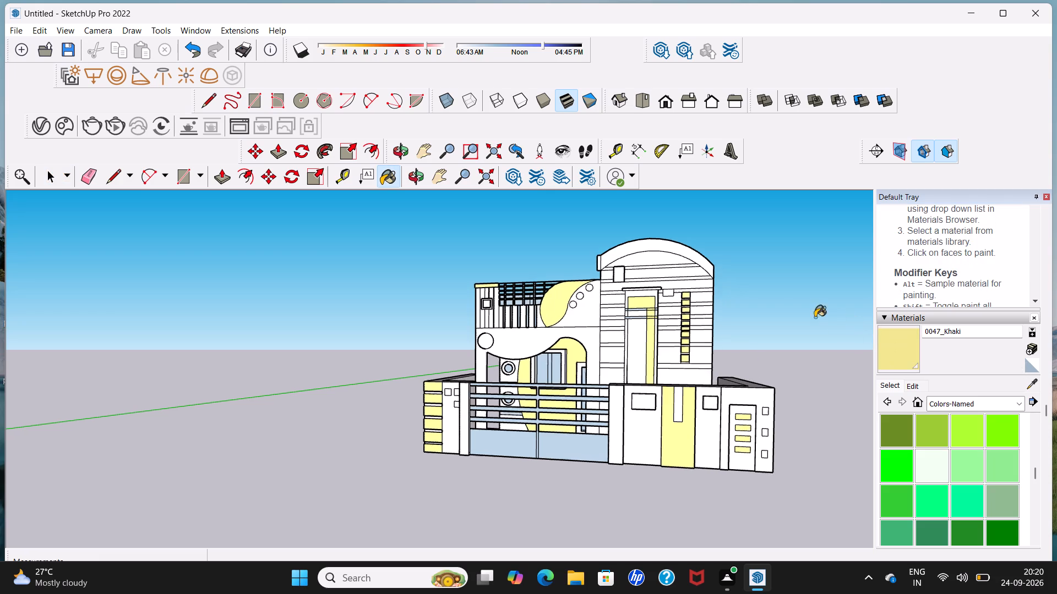
{"action": "scroll", "coordinate": [815, 317], "scroll_direction": "up", "scroll_amount": 2}
{"action": "left_click", "coordinate": [650, 289]}
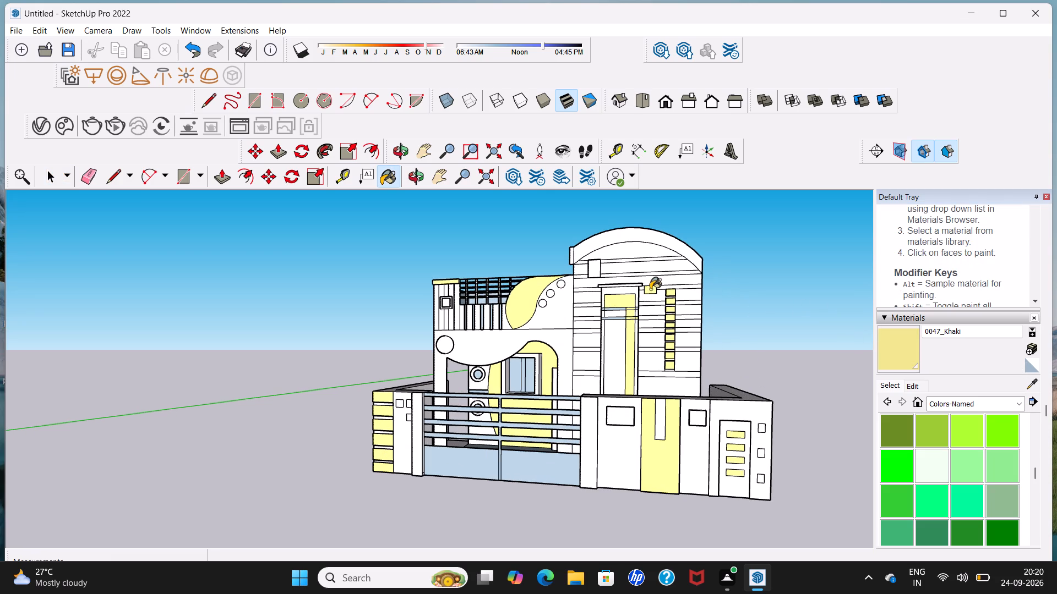
Paint the boundary wall's end section, around the panel with four khaki bars, with 0115_MediumPurple.
{"action": "scroll", "coordinate": [671, 301], "scroll_direction": "down", "scroll_amount": 5}
{"action": "key", "text": "space"}
{"action": "middle_click_drag", "start_coordinate": [631, 327], "coordinate": [638, 332]}
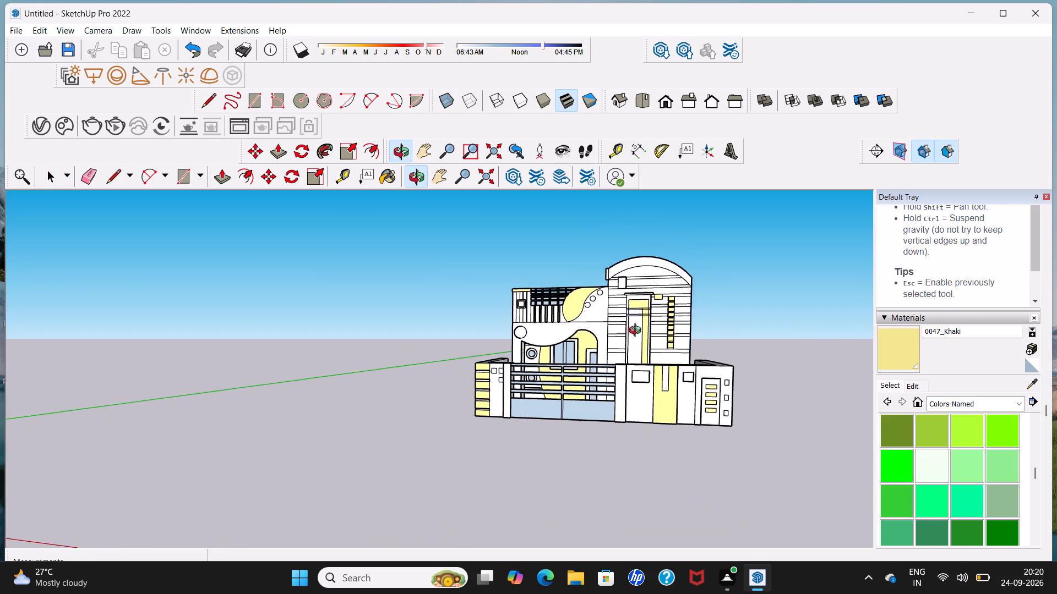
{"action": "middle_click_drag", "start_coordinate": [638, 332], "coordinate": [677, 330]}
{"action": "scroll", "coordinate": [650, 324], "scroll_direction": "up", "scroll_amount": 4}
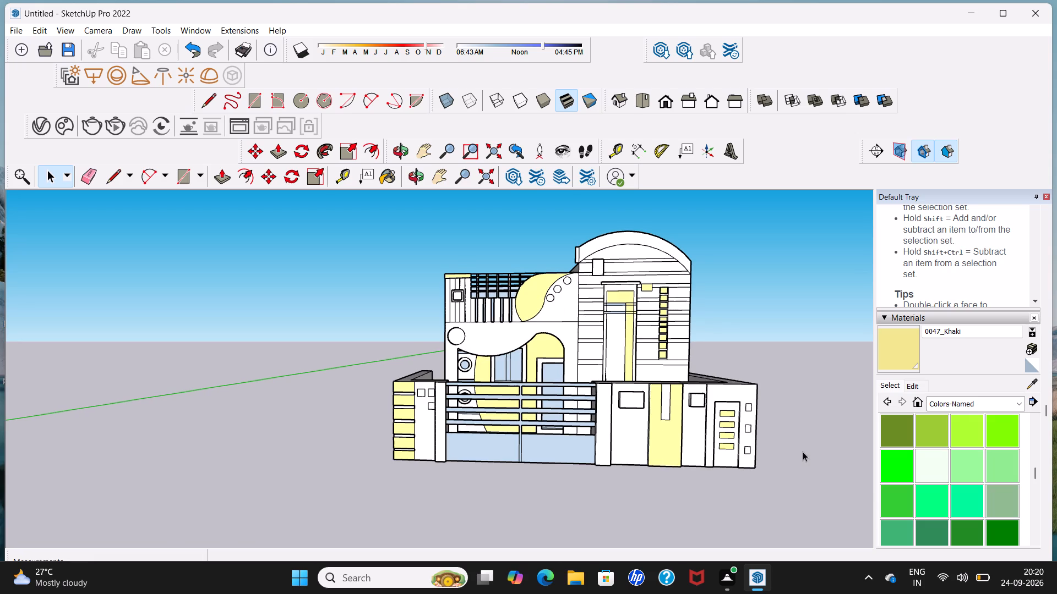
{"action": "scroll", "coordinate": [803, 452], "scroll_direction": "up", "scroll_amount": 1}
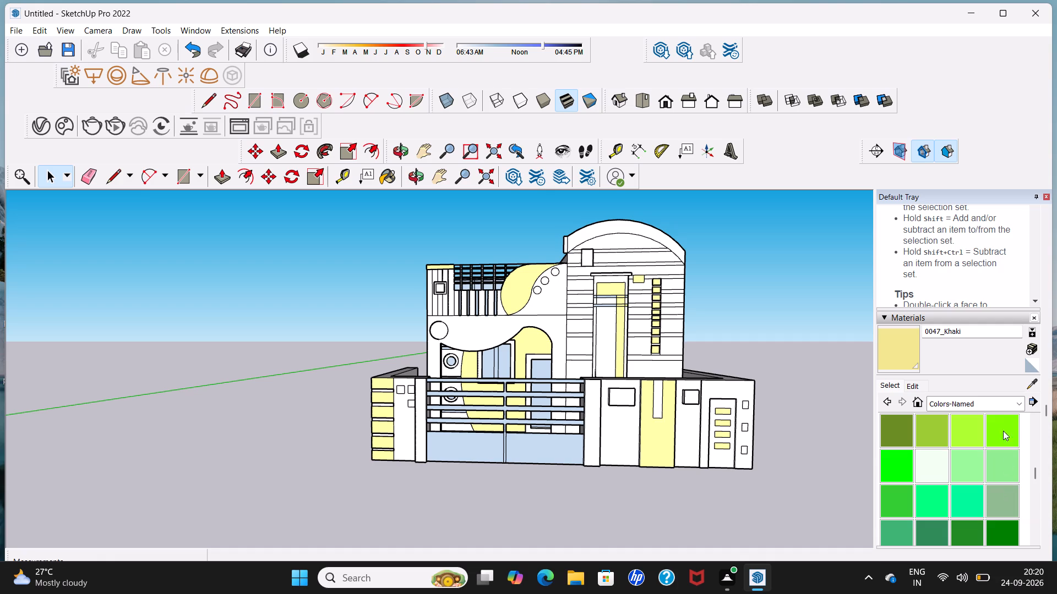
{"action": "scroll", "coordinate": [1007, 440], "scroll_direction": "down", "scroll_amount": 2}
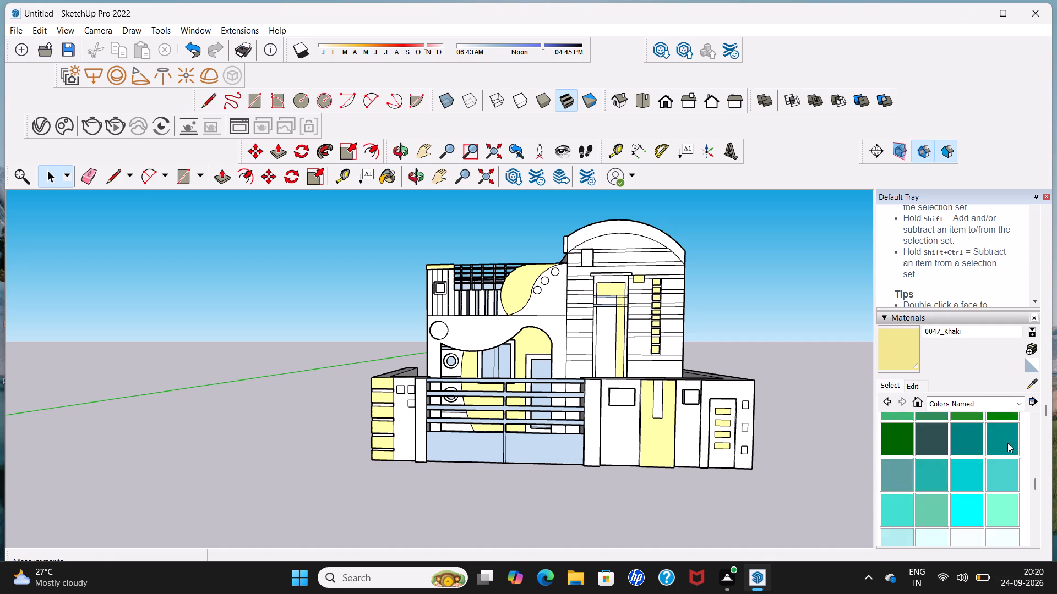
{"action": "scroll", "coordinate": [1007, 443], "scroll_direction": "down", "scroll_amount": 4}
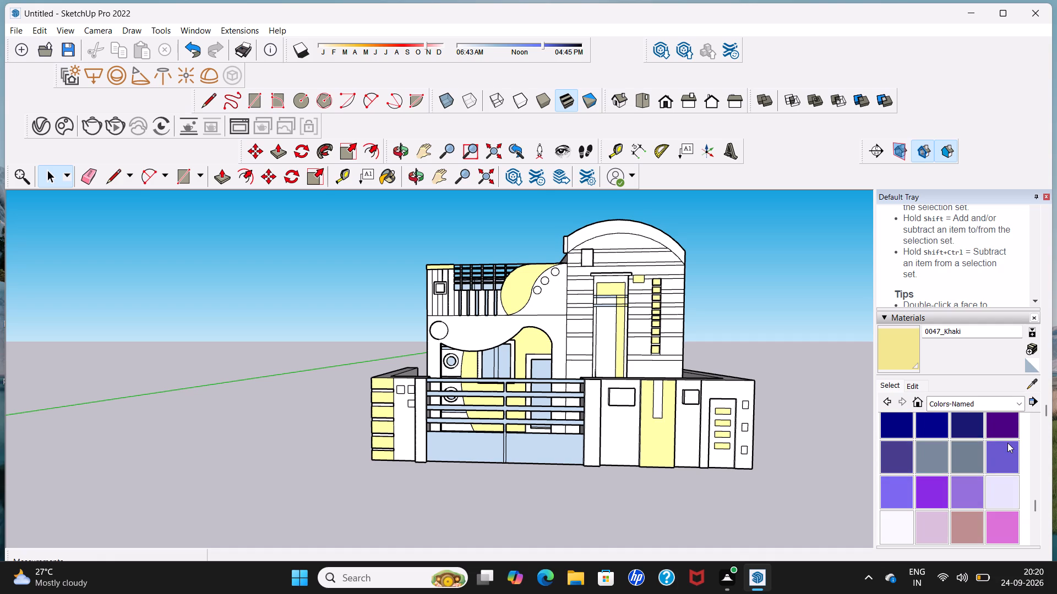
{"action": "left_click", "coordinate": [956, 497]}
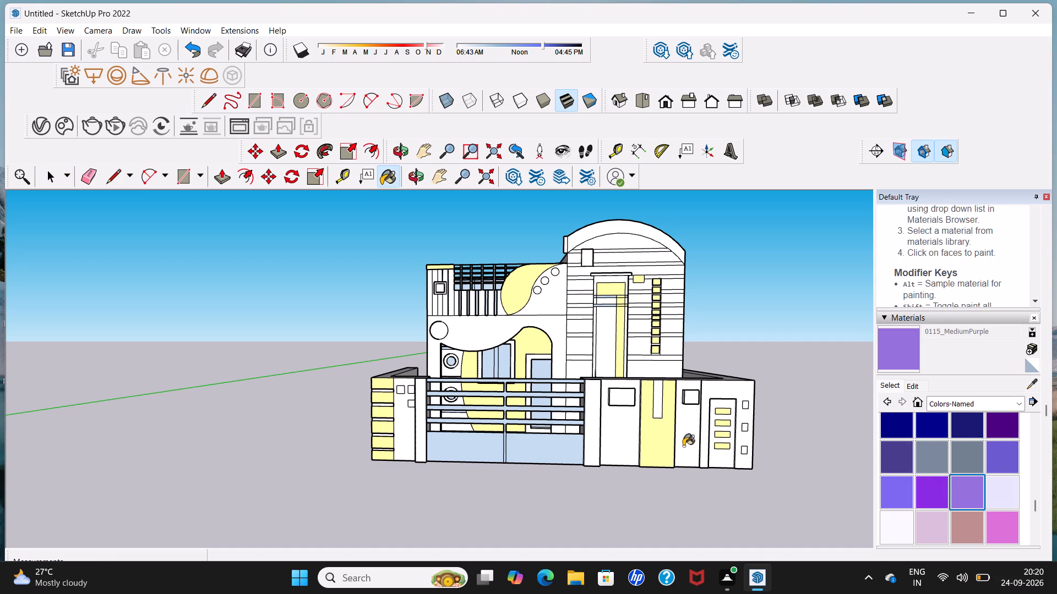
{"action": "left_click", "coordinate": [707, 398]}
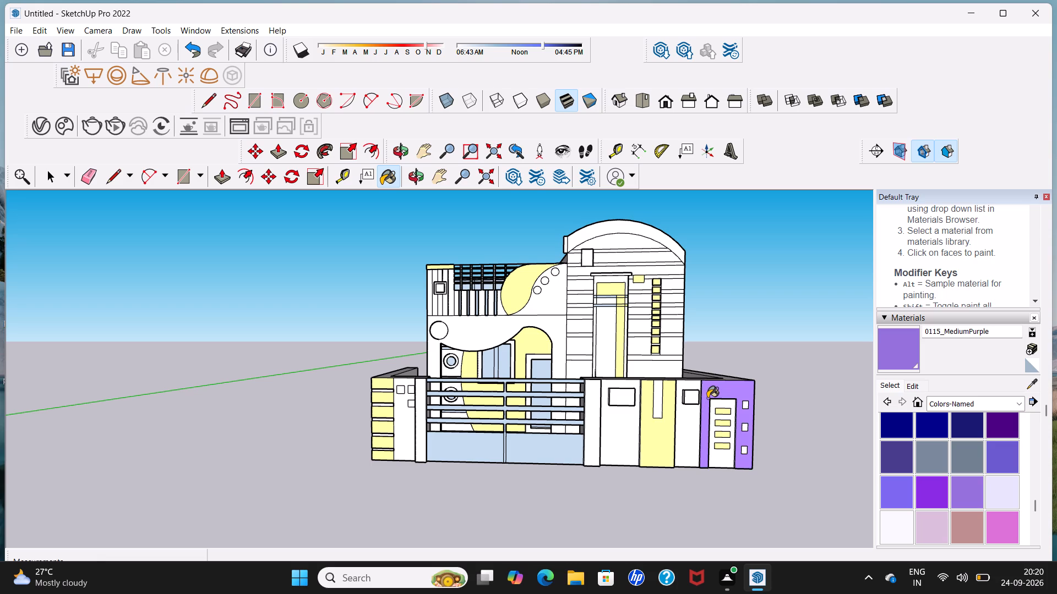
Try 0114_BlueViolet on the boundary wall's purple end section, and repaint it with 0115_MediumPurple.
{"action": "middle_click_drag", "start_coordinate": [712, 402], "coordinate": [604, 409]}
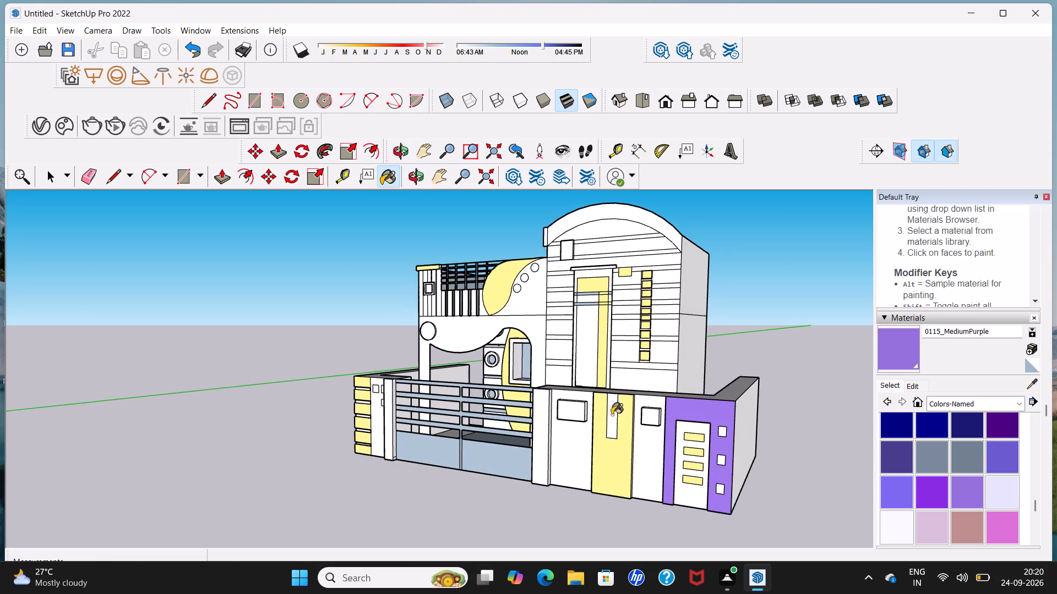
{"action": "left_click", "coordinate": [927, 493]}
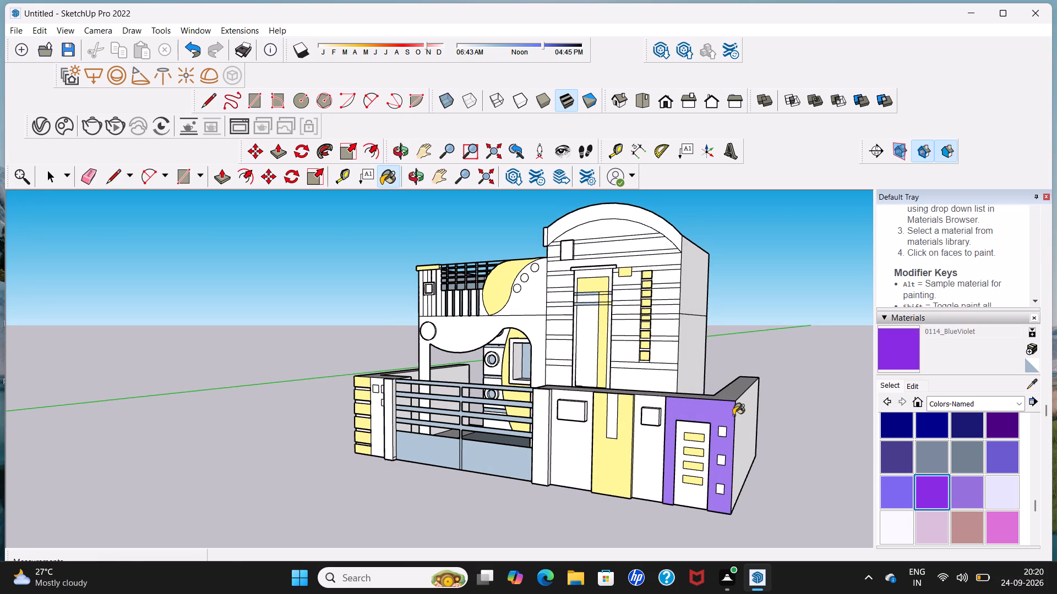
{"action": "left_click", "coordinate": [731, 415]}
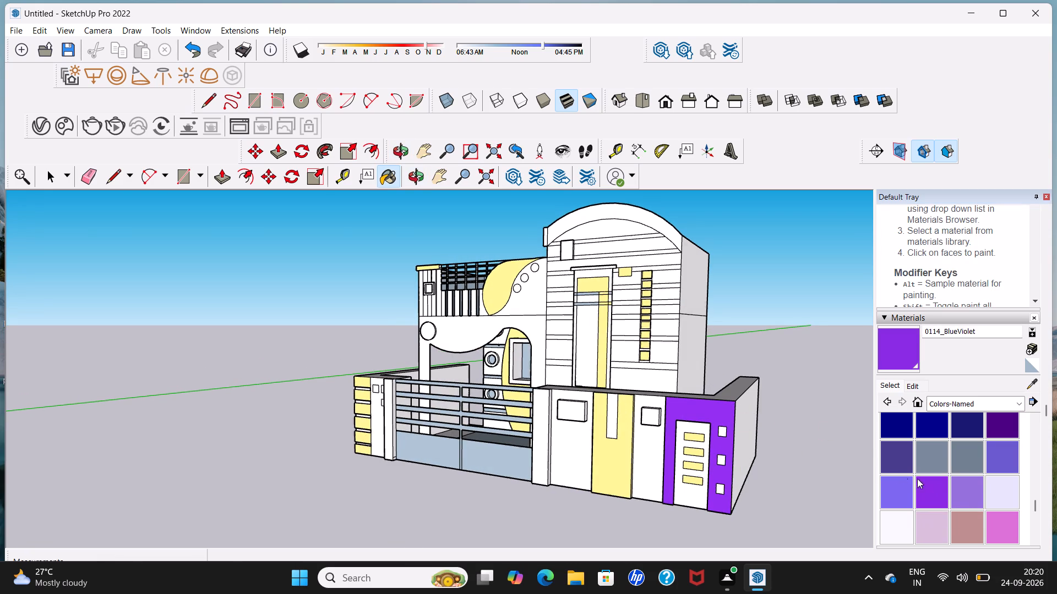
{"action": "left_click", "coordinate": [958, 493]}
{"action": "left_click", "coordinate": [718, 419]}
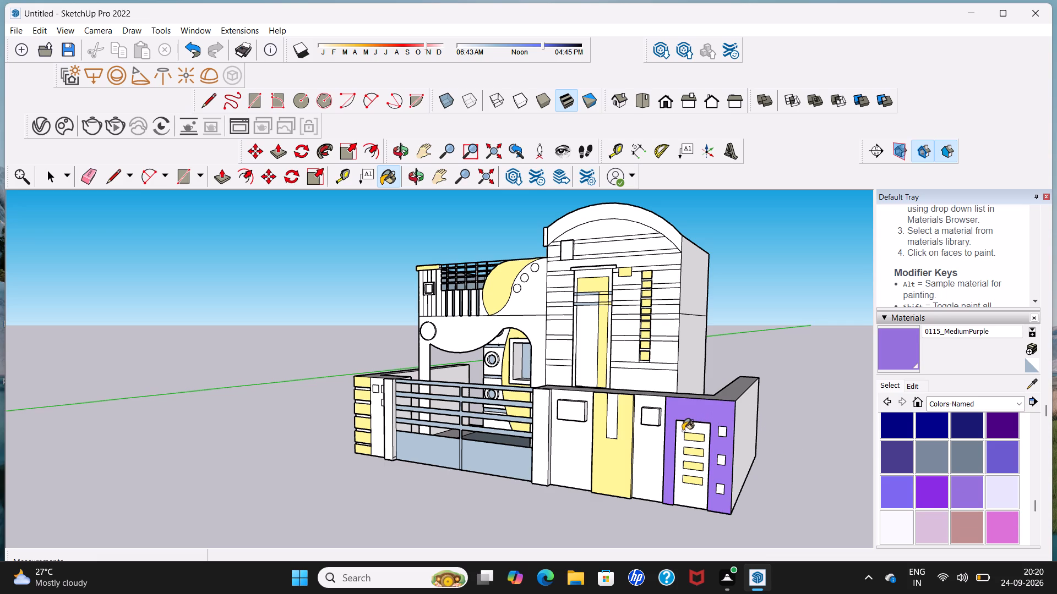
Paint the upper-floor parapet area with three circles, beside the curved khaki shape, with 0115_MediumPurple.
{"action": "left_click", "coordinate": [521, 309]}
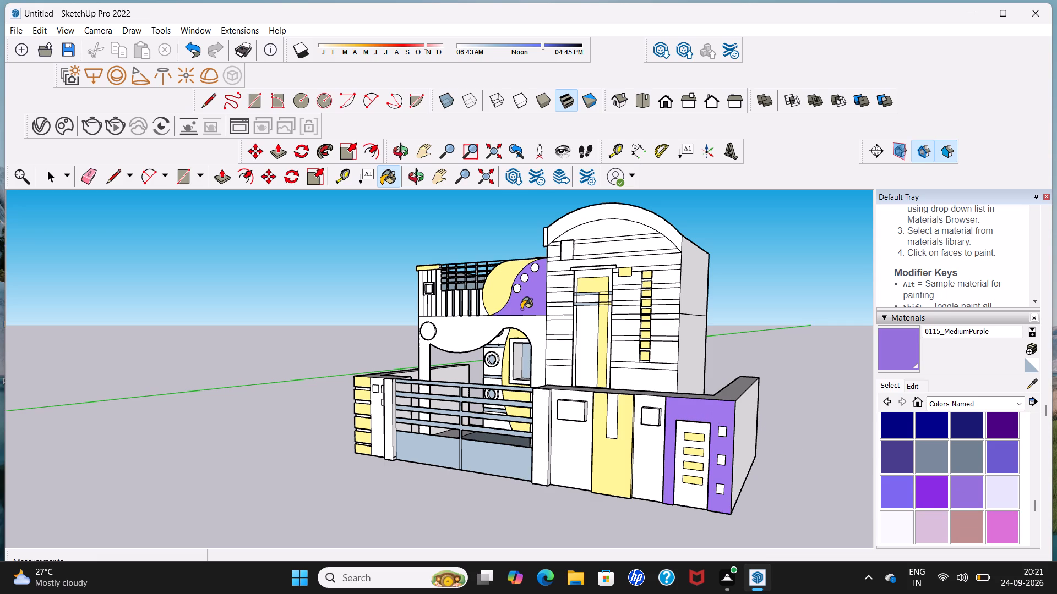
Paint the inner square of the small frame beside the upper-floor slats with 0115_MediumPurple.
{"action": "scroll", "coordinate": [521, 309], "scroll_direction": "up", "scroll_amount": 1}
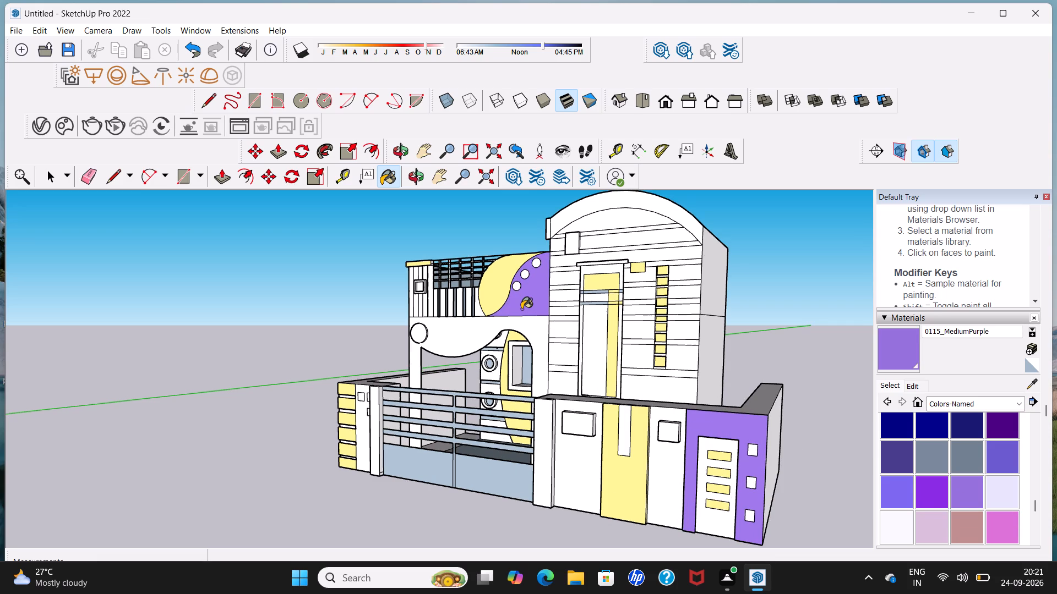
{"action": "scroll", "coordinate": [416, 281], "scroll_direction": "up", "scroll_amount": 4}
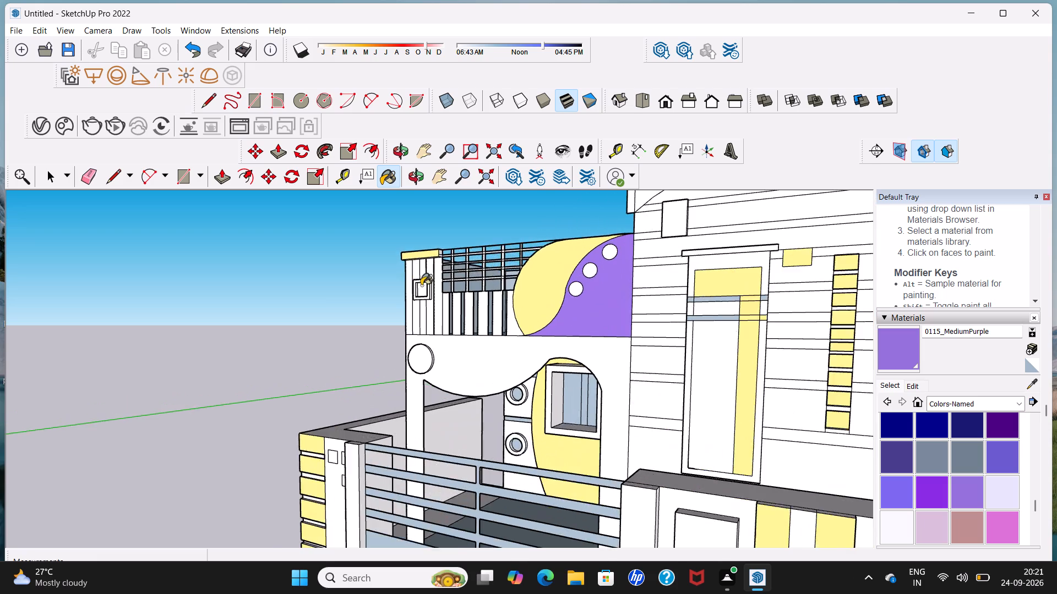
{"action": "scroll", "coordinate": [422, 287], "scroll_direction": "up", "scroll_amount": 4}
{"action": "left_click", "coordinate": [422, 287]}
Paint the front of the small raised block high on the tower, and its side facing away from the balcony, with 0115_MediumPurple.
{"action": "scroll", "coordinate": [425, 289], "scroll_direction": "down", "scroll_amount": 9}
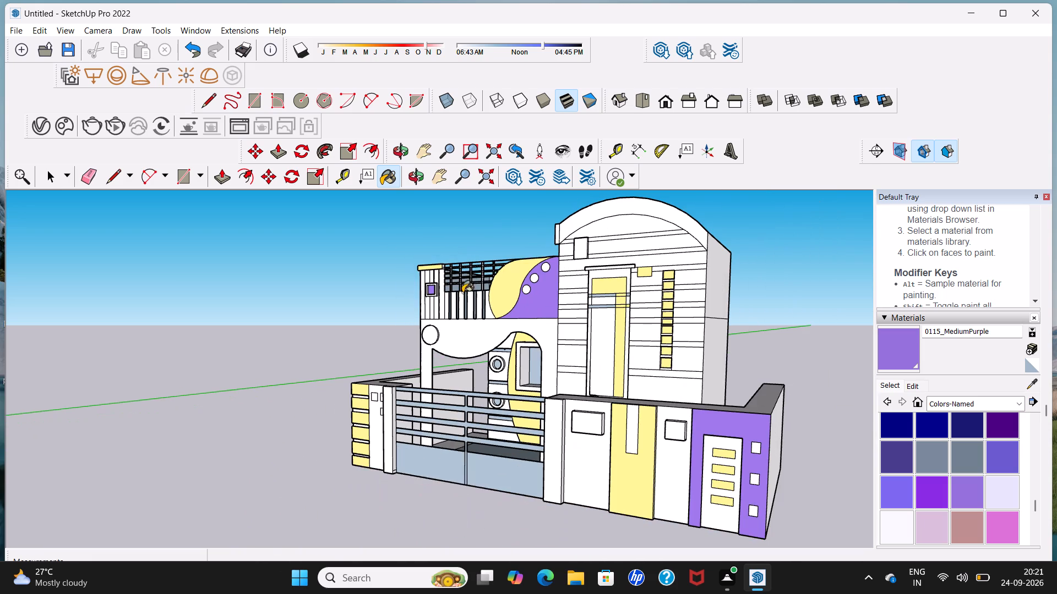
{"action": "left_click", "coordinate": [577, 244]}
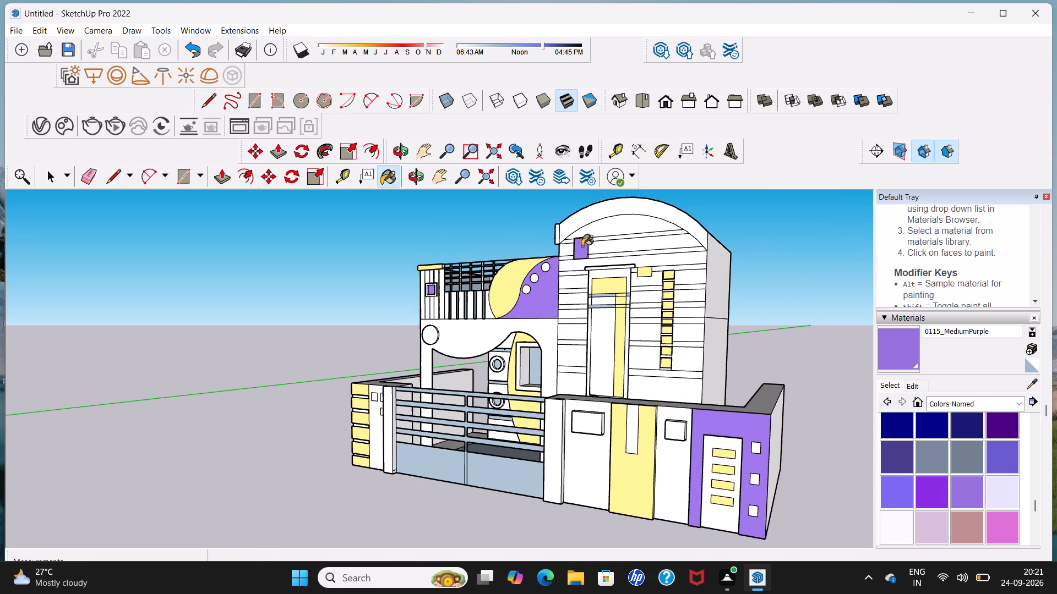
{"action": "middle_click_drag", "start_coordinate": [582, 247], "coordinate": [495, 265]}
{"action": "scroll", "coordinate": [574, 260], "scroll_direction": "up", "scroll_amount": 9}
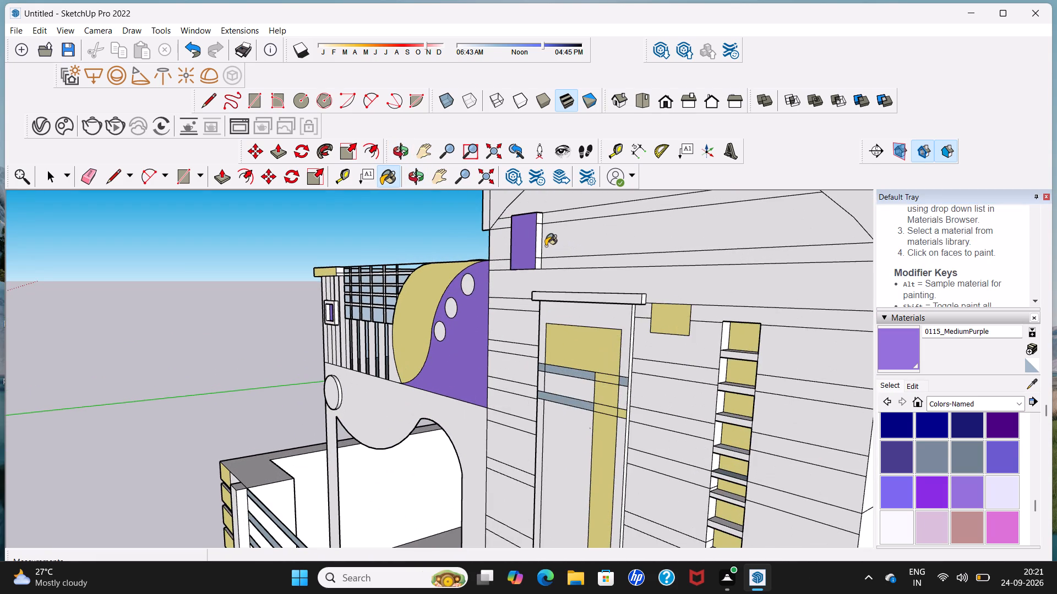
{"action": "left_click", "coordinate": [537, 249]}
{"action": "left_click", "coordinate": [536, 265]}
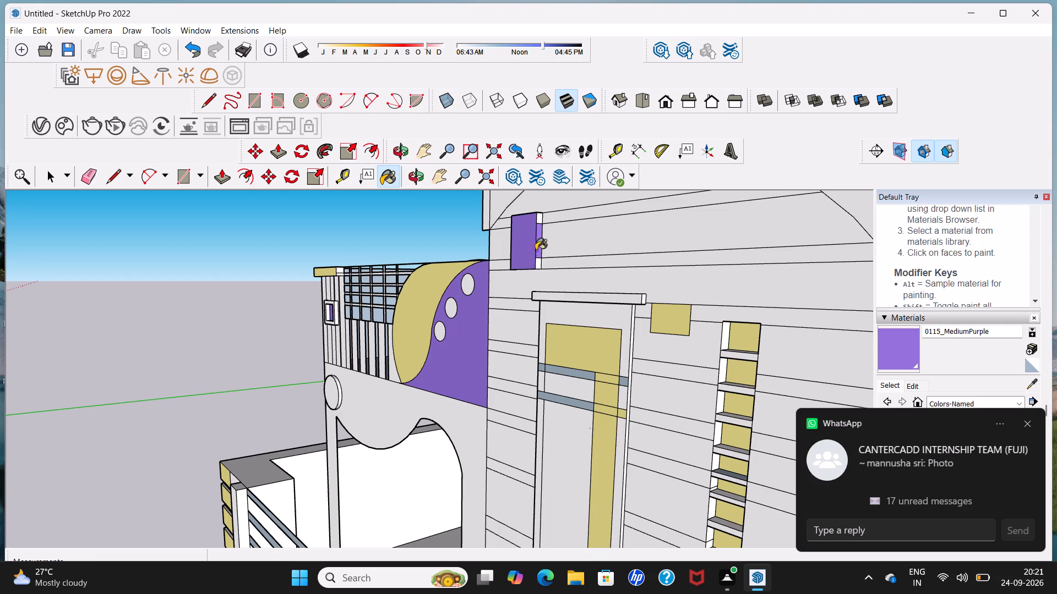
{"action": "left_click", "coordinate": [541, 219]}
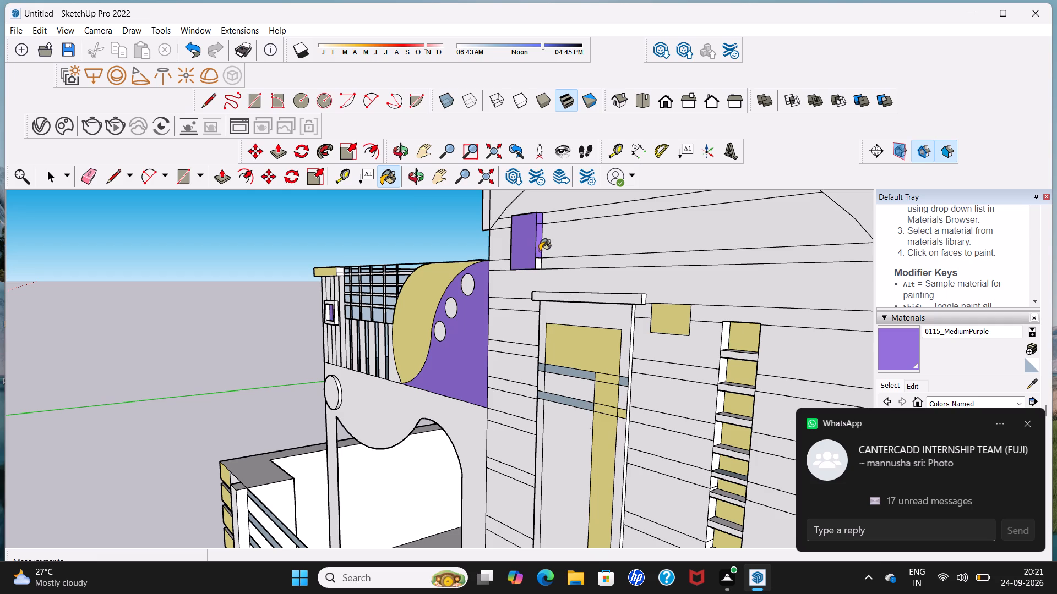
{"action": "left_click", "coordinate": [540, 262]}
Paint the underside, balcony-facing side and top of the small raised block high on the tower with 0115_MediumPurple.
{"action": "middle_click_drag", "start_coordinate": [640, 258], "coordinate": [702, 254]}
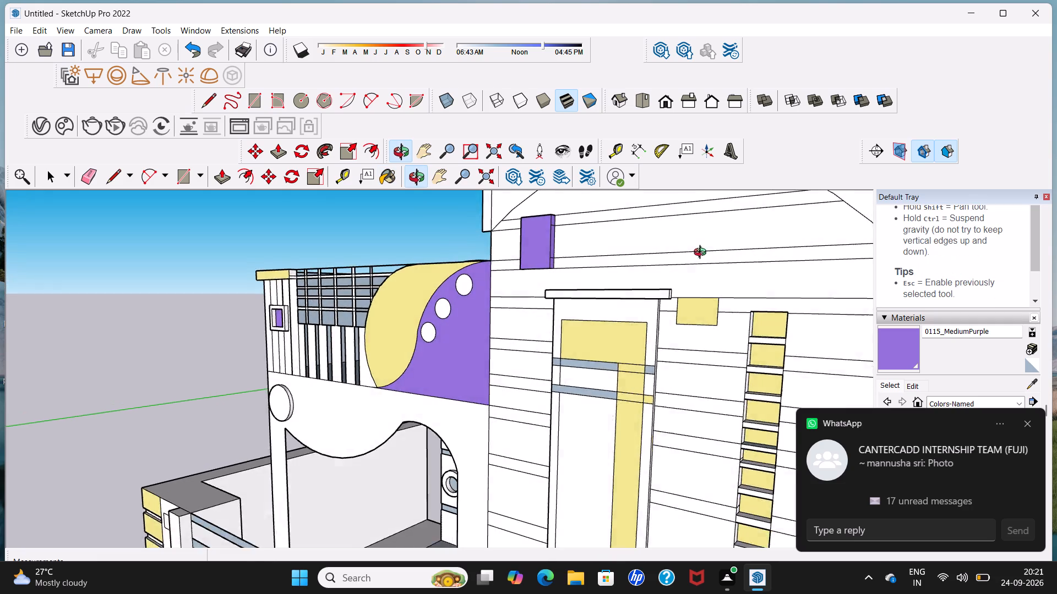
{"action": "middle_click_drag", "start_coordinate": [702, 254], "coordinate": [734, 251]}
{"action": "middle_click_drag", "start_coordinate": [515, 284], "coordinate": [541, 250]}
{"action": "scroll", "coordinate": [542, 254], "scroll_direction": "up", "scroll_amount": 3}
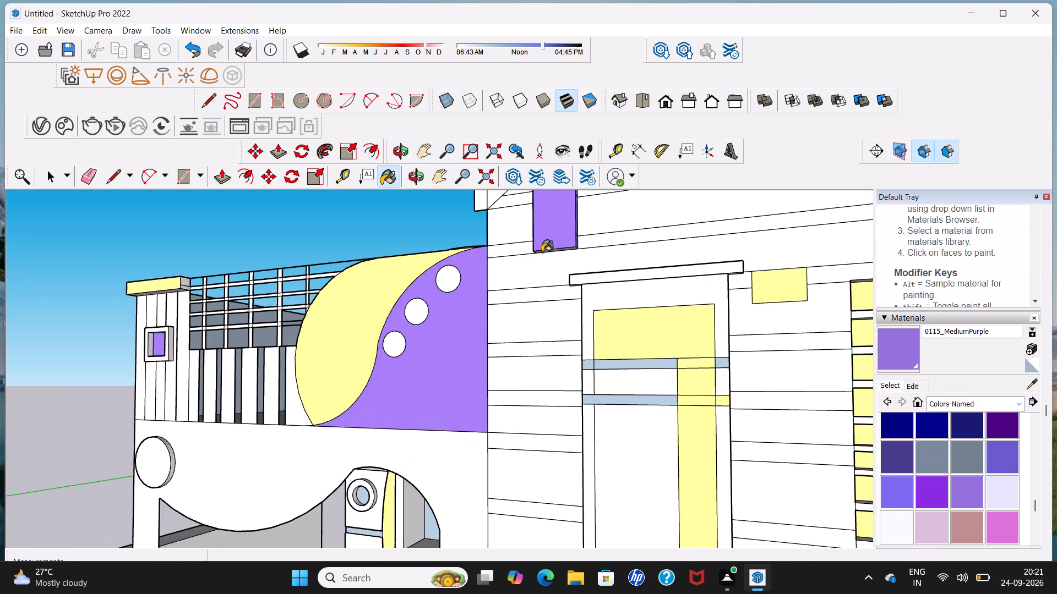
{"action": "middle_click_drag", "start_coordinate": [546, 253], "coordinate": [571, 217]}
{"action": "scroll", "coordinate": [571, 217], "scroll_direction": "up", "scroll_amount": 5}
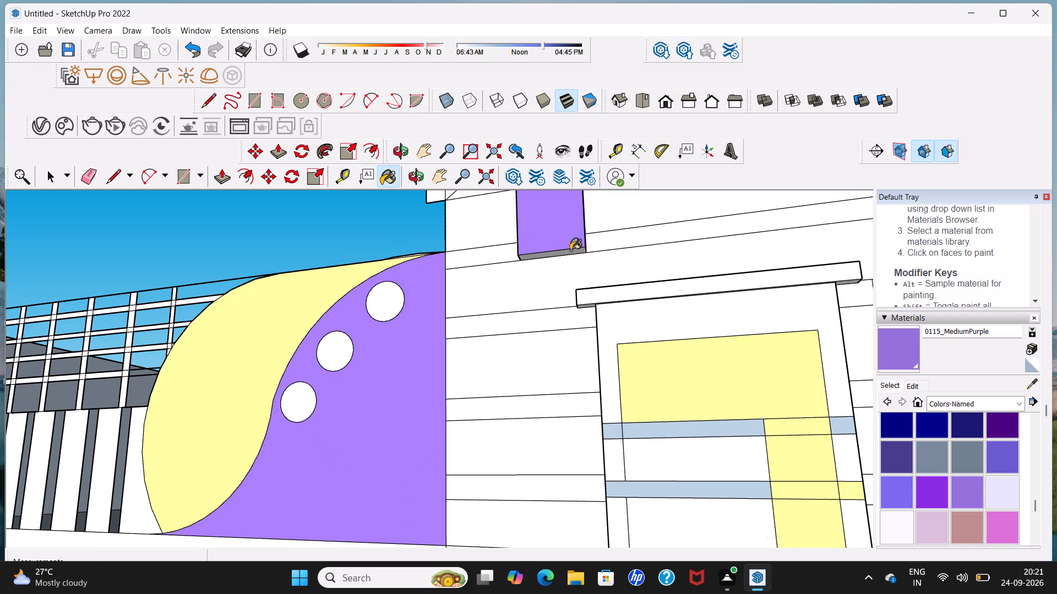
{"action": "left_click", "coordinate": [570, 250]}
{"action": "scroll", "coordinate": [555, 228], "scroll_direction": "down", "scroll_amount": 5}
{"action": "middle_click_drag", "start_coordinate": [521, 223], "coordinate": [633, 254]}
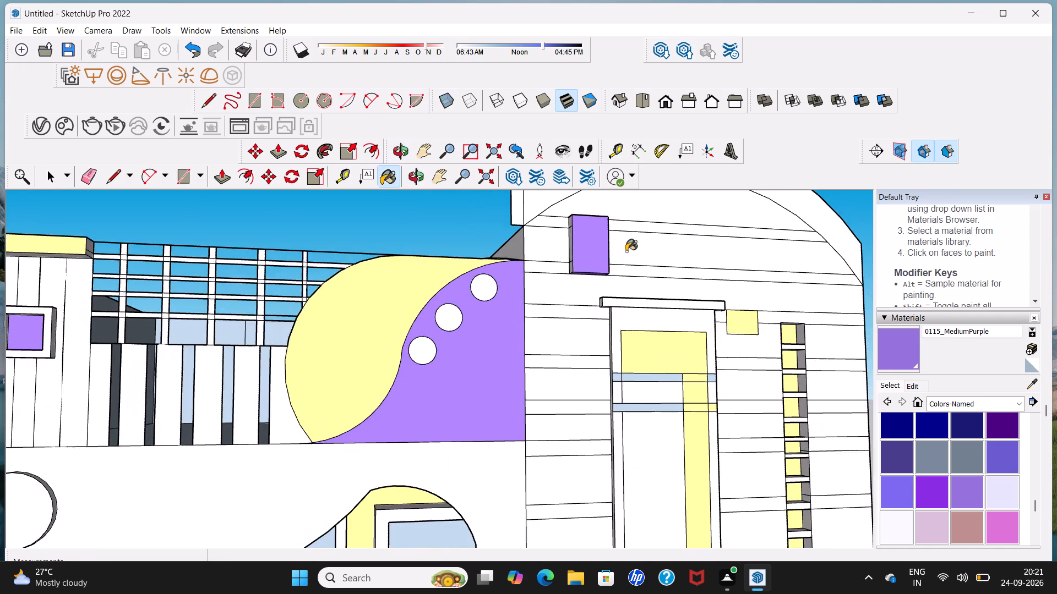
{"action": "scroll", "coordinate": [582, 248], "scroll_direction": "up", "scroll_amount": 3}
{"action": "left_click", "coordinate": [566, 244]}
{"action": "left_click", "coordinate": [568, 272]}
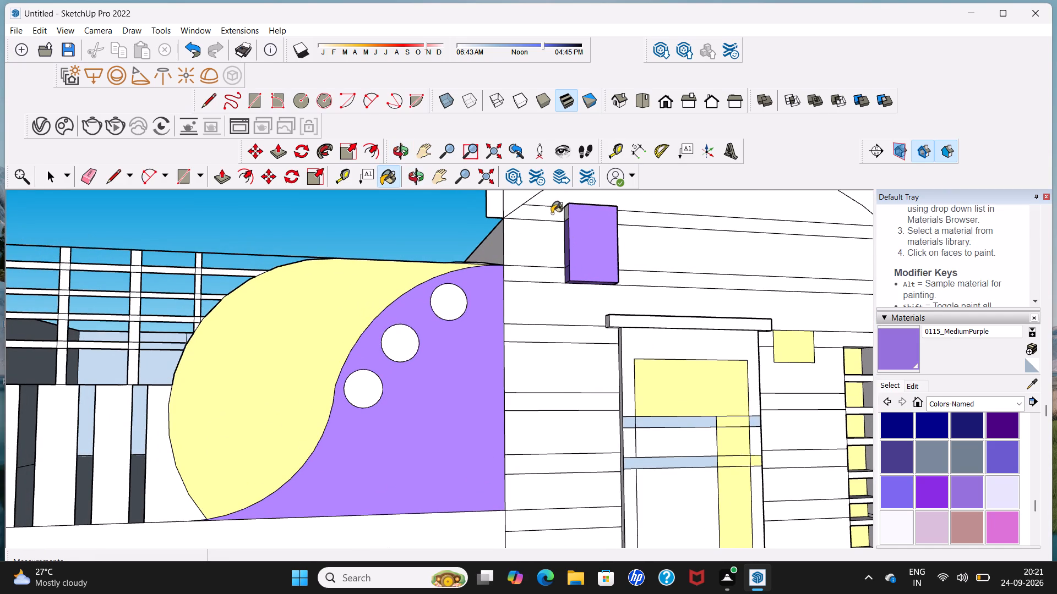
{"action": "left_click", "coordinate": [568, 212]}
{"action": "middle_click_drag", "start_coordinate": [577, 204], "coordinate": [560, 311]}
{"action": "middle_click_drag", "start_coordinate": [581, 276], "coordinate": [561, 333]}
{"action": "scroll", "coordinate": [565, 322], "scroll_direction": "up", "scroll_amount": 2}
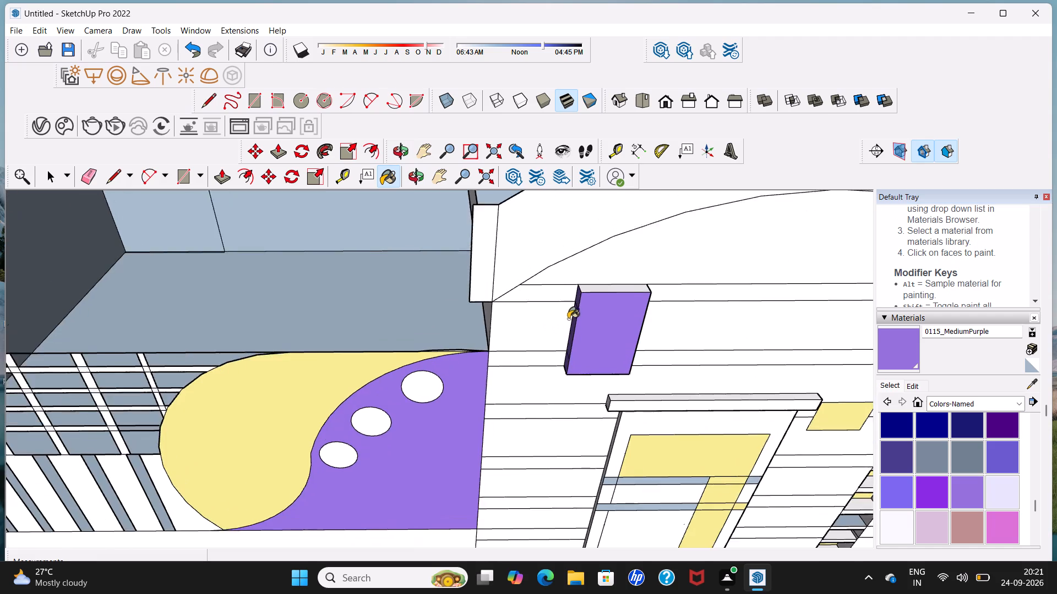
{"action": "scroll", "coordinate": [568, 319], "scroll_direction": "up", "scroll_amount": 1}
{"action": "left_click", "coordinate": [610, 283]}
{"action": "scroll", "coordinate": [610, 283], "scroll_direction": "down", "scroll_amount": 11}
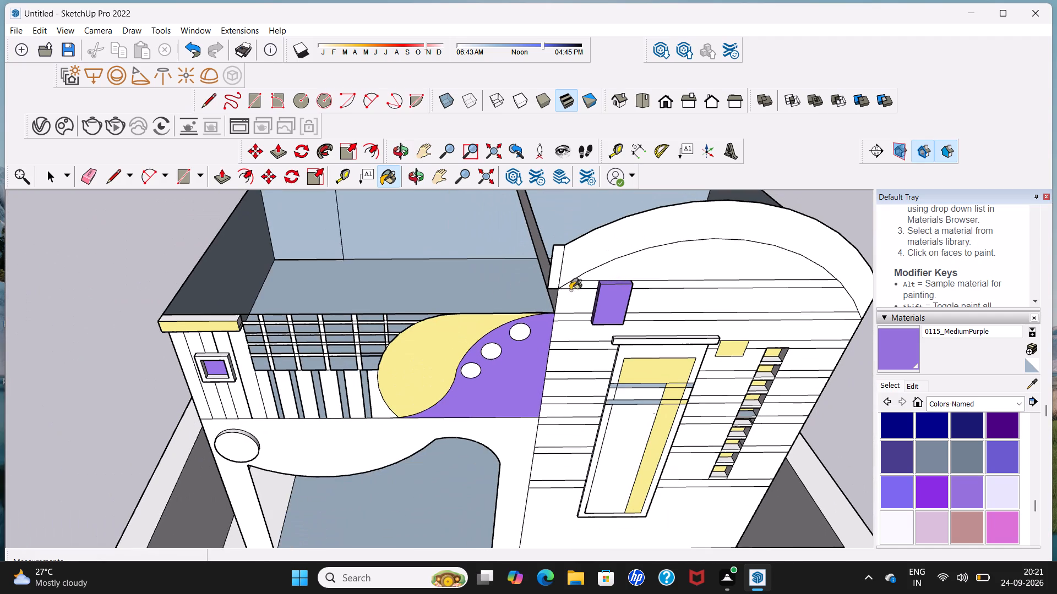
Paint the outer side edge and top edge of the boundary wall's purple end section with 0115_MediumPurple.
{"action": "scroll", "coordinate": [367, 332], "scroll_direction": "down", "scroll_amount": 6}
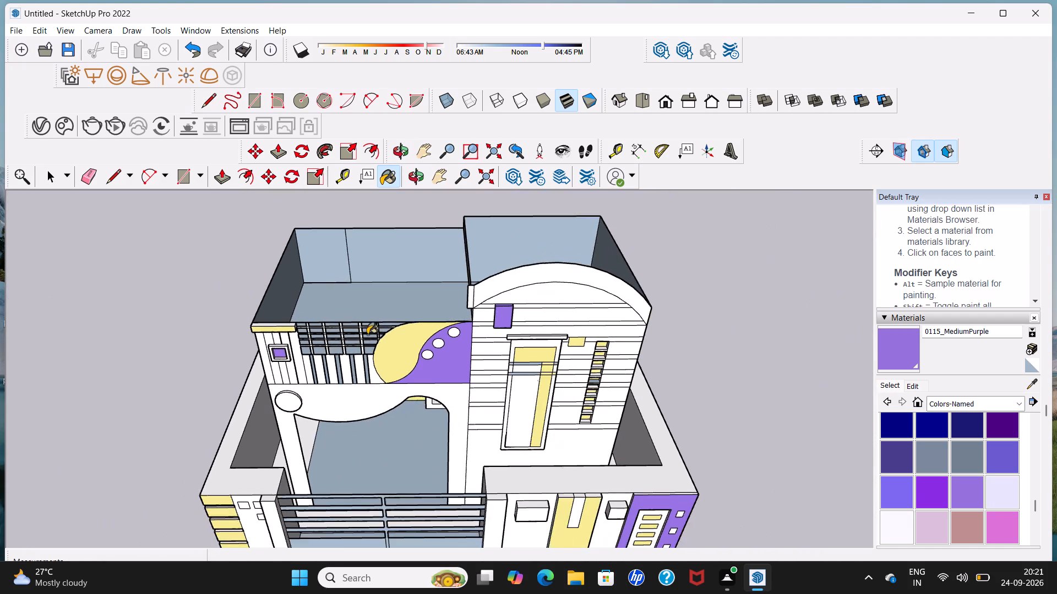
{"action": "scroll", "coordinate": [367, 334], "scroll_direction": "down", "scroll_amount": 4}
{"action": "middle_click_drag", "start_coordinate": [552, 474], "coordinate": [336, 334]}
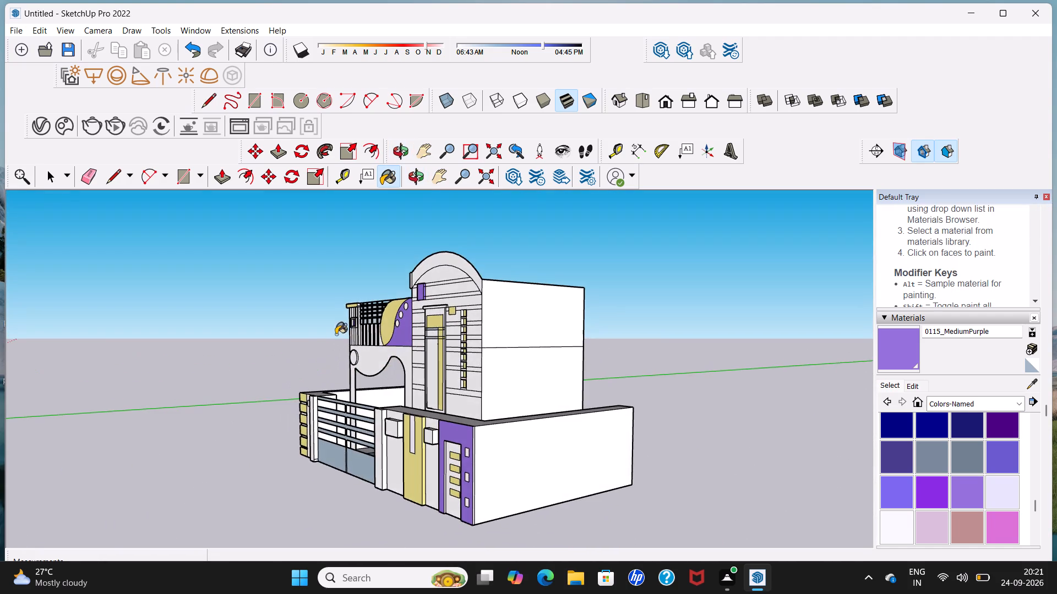
{"action": "scroll", "coordinate": [453, 445], "scroll_direction": "up", "scroll_amount": 5}
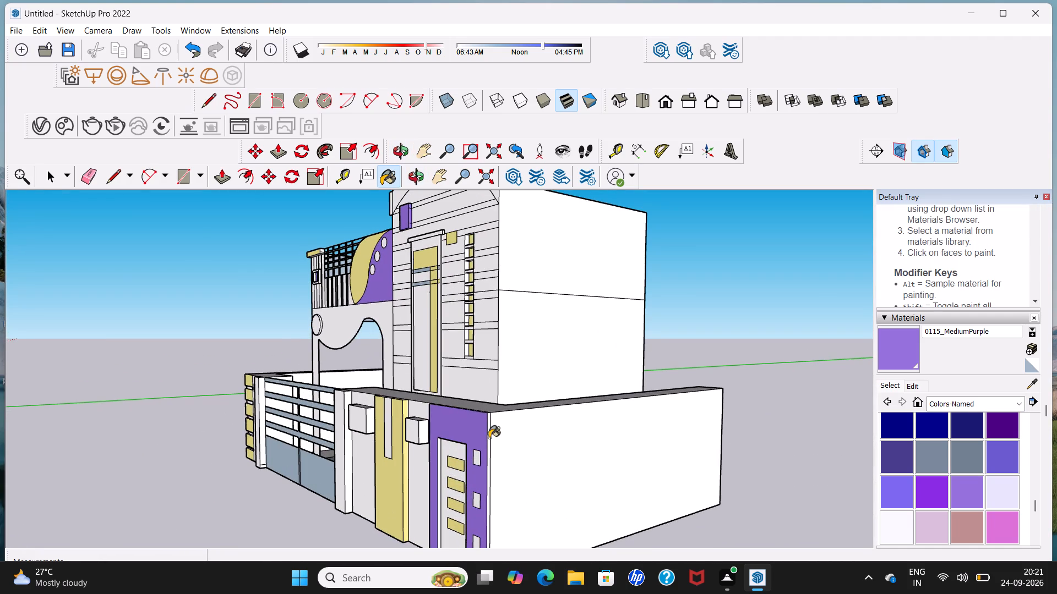
{"action": "left_click", "coordinate": [487, 440]}
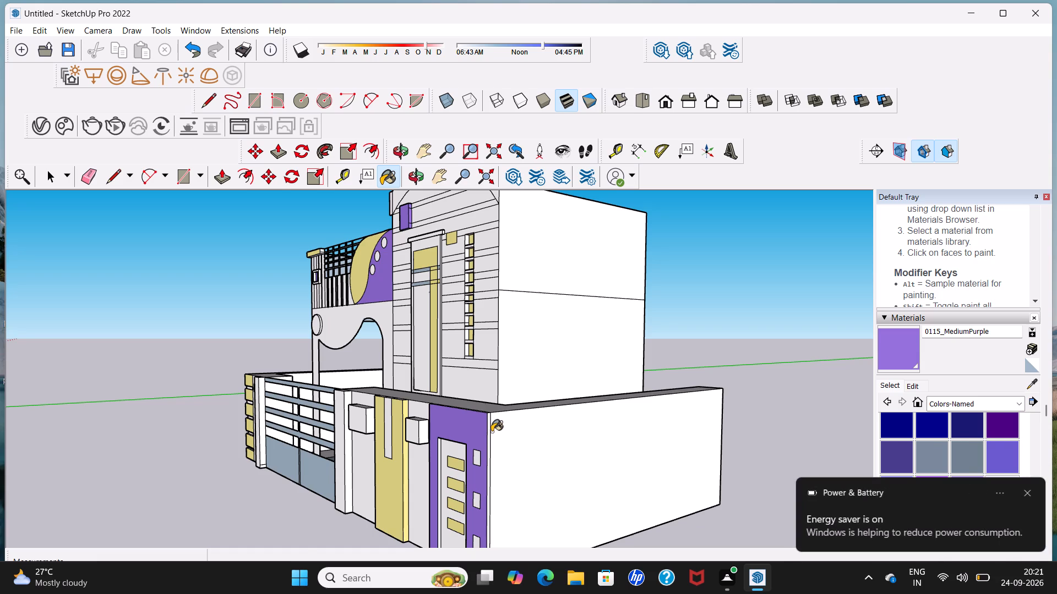
{"action": "scroll", "coordinate": [492, 432], "scroll_direction": "up", "scroll_amount": 5}
{"action": "left_click", "coordinate": [487, 444]}
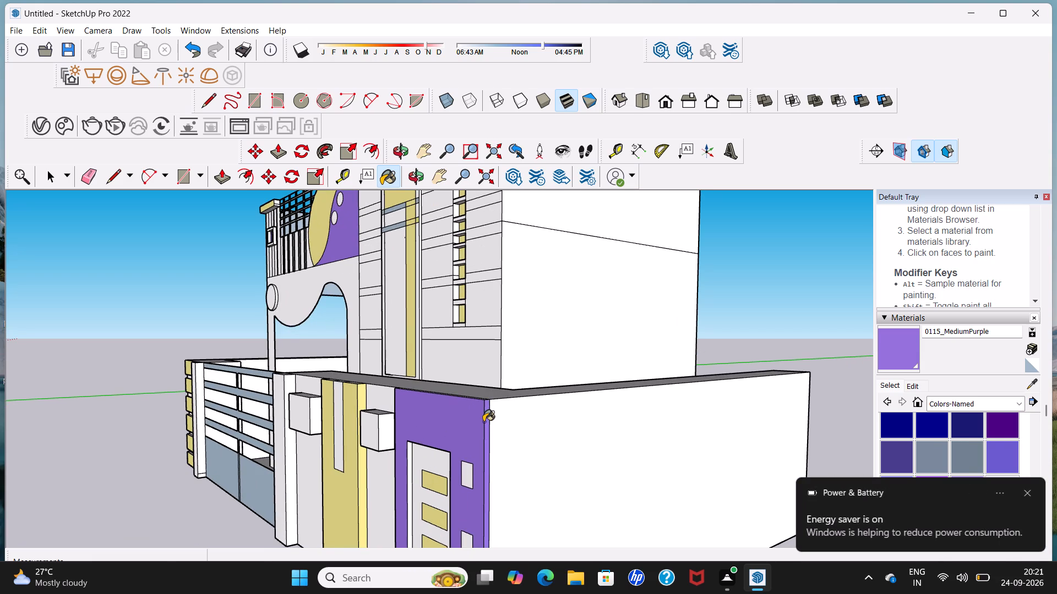
{"action": "middle_click_drag", "start_coordinate": [482, 410], "coordinate": [501, 486]}
{"action": "scroll", "coordinate": [498, 486], "scroll_direction": "up", "scroll_amount": 4}
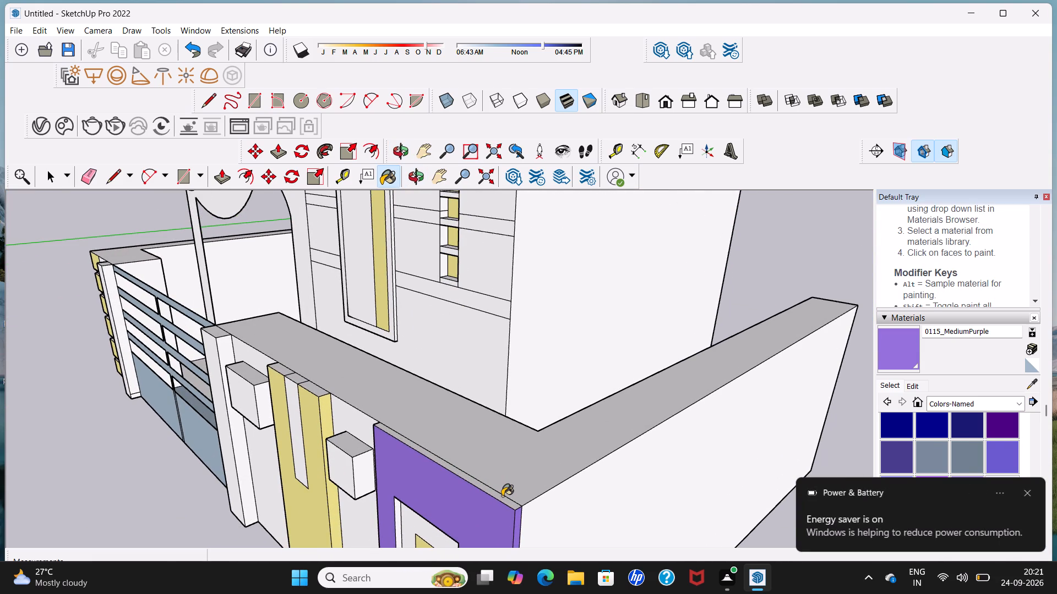
{"action": "left_click", "coordinate": [502, 496]}
Paint the thin side of the boundary wall's purple end section facing the khaki panel with 0115_MediumPurple.
{"action": "scroll", "coordinate": [500, 479], "scroll_direction": "down", "scroll_amount": 16}
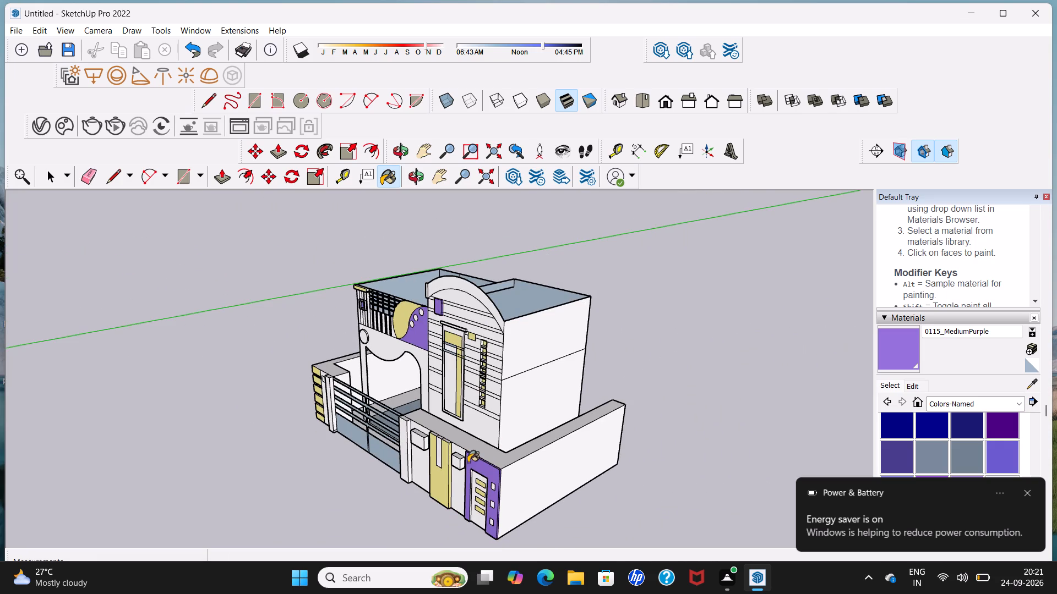
{"action": "middle_click_drag", "start_coordinate": [435, 476], "coordinate": [645, 425]}
{"action": "middle_click_drag", "start_coordinate": [528, 436], "coordinate": [577, 435]}
{"action": "scroll", "coordinate": [577, 435], "scroll_direction": "up", "scroll_amount": 5}
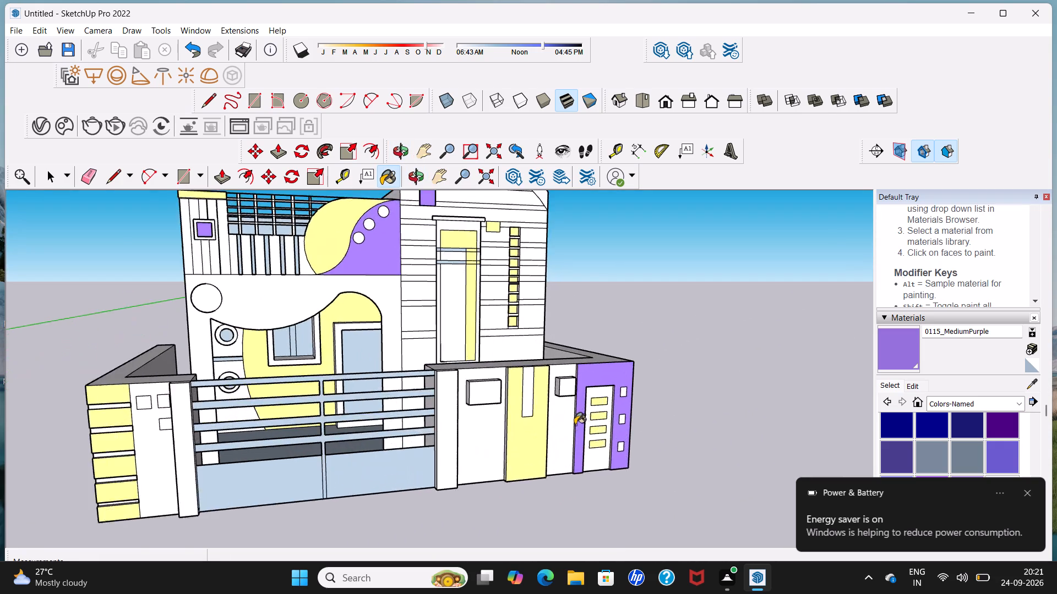
{"action": "scroll", "coordinate": [570, 428], "scroll_direction": "up", "scroll_amount": 5}
{"action": "middle_click_drag", "start_coordinate": [570, 427], "coordinate": [598, 425]}
{"action": "scroll", "coordinate": [598, 426], "scroll_direction": "up", "scroll_amount": 4}
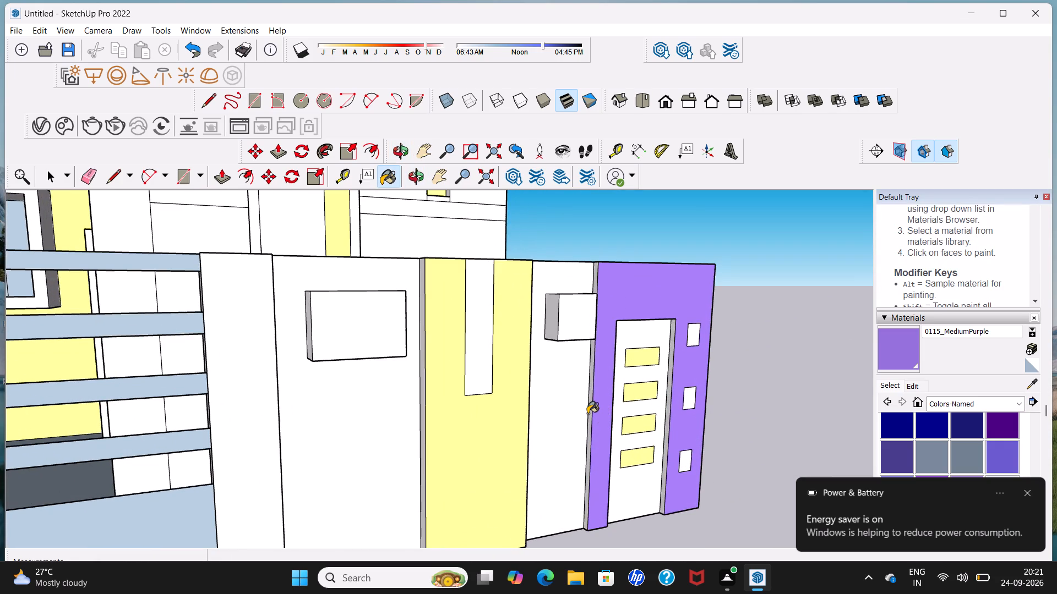
{"action": "left_click", "coordinate": [587, 414]}
{"action": "scroll", "coordinate": [589, 407], "scroll_direction": "up", "scroll_amount": 5}
{"action": "left_click", "coordinate": [593, 404]}
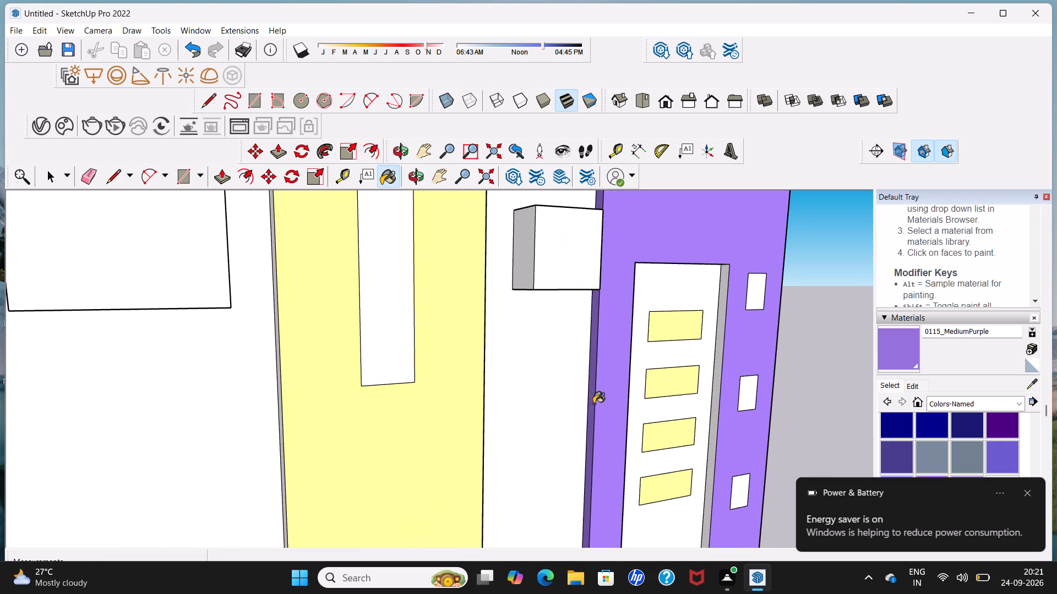
Paint both inner side edges and the top inner edge around the end section's white recessed panel with 0115_MediumPurple.
{"action": "middle_click_drag", "start_coordinate": [604, 398], "coordinate": [445, 361]}
{"action": "middle_click_drag", "start_coordinate": [569, 359], "coordinate": [549, 360]}
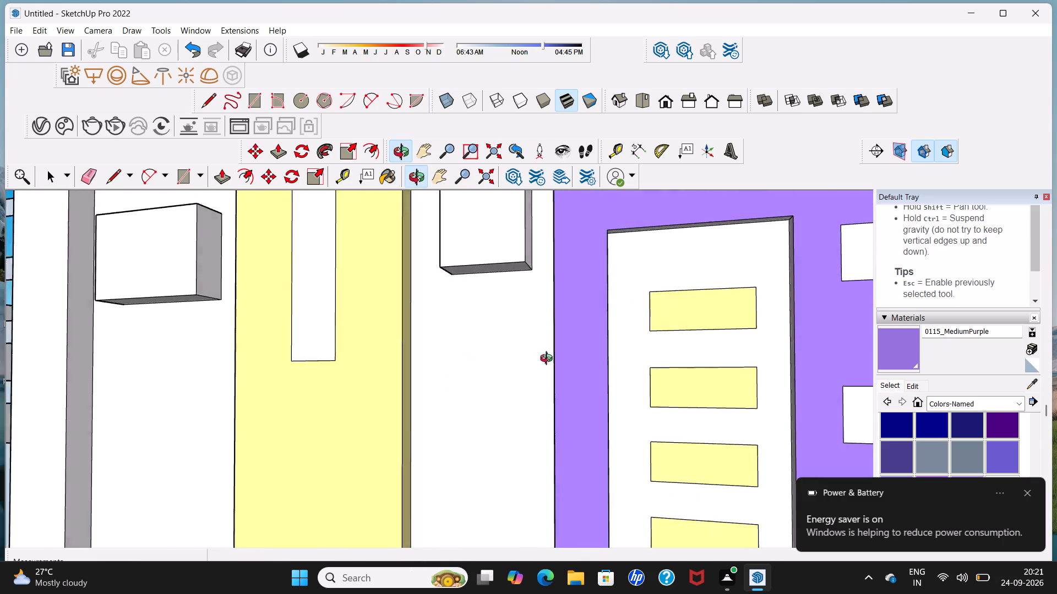
{"action": "middle_click_drag", "start_coordinate": [549, 360], "coordinate": [456, 349]}
{"action": "scroll", "coordinate": [531, 349], "scroll_direction": "up", "scroll_amount": 3}
{"action": "left_click", "coordinate": [515, 348]}
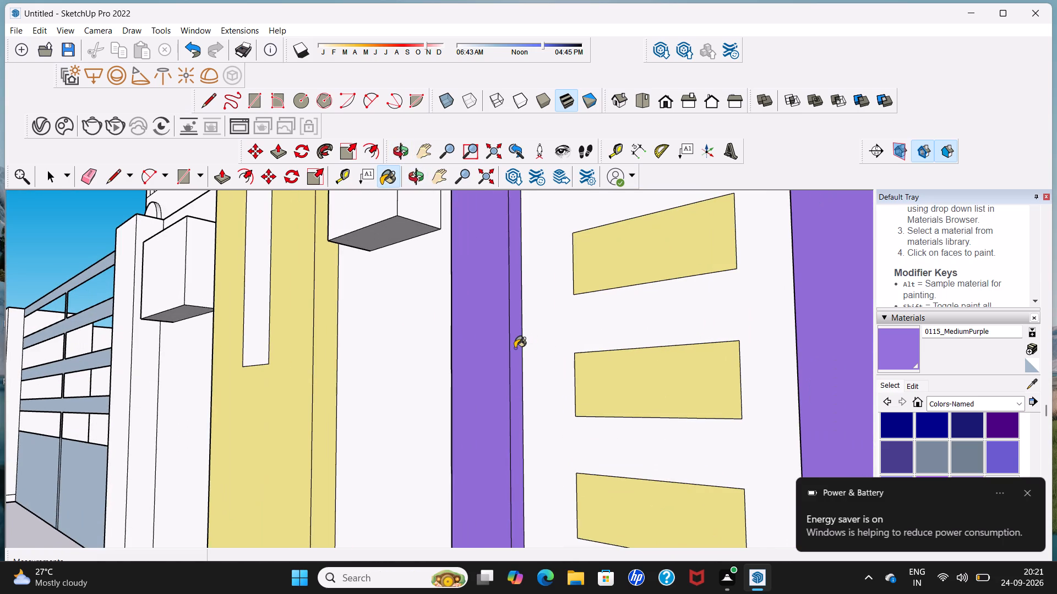
{"action": "middle_click_drag", "start_coordinate": [515, 348], "coordinate": [587, 366]}
{"action": "scroll", "coordinate": [761, 353], "scroll_direction": "up", "scroll_amount": 4}
{"action": "middle_click_drag", "start_coordinate": [823, 358], "coordinate": [876, 355]}
{"action": "scroll", "coordinate": [826, 349], "scroll_direction": "up", "scroll_amount": 2}
{"action": "left_click", "coordinate": [847, 345]}
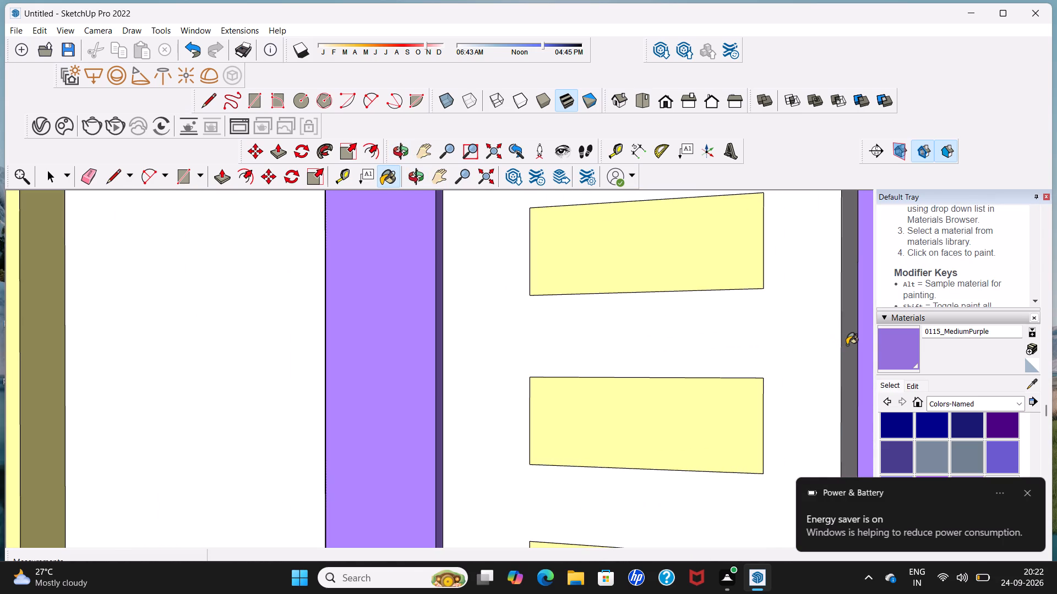
{"action": "scroll", "coordinate": [846, 345], "scroll_direction": "down", "scroll_amount": 19}
{"action": "middle_click_drag", "start_coordinate": [789, 292], "coordinate": [780, 259]}
{"action": "scroll", "coordinate": [780, 259], "scroll_direction": "up", "scroll_amount": 4}
{"action": "middle_click_drag", "start_coordinate": [780, 265], "coordinate": [786, 220]}
{"action": "scroll", "coordinate": [783, 234], "scroll_direction": "up", "scroll_amount": 4}
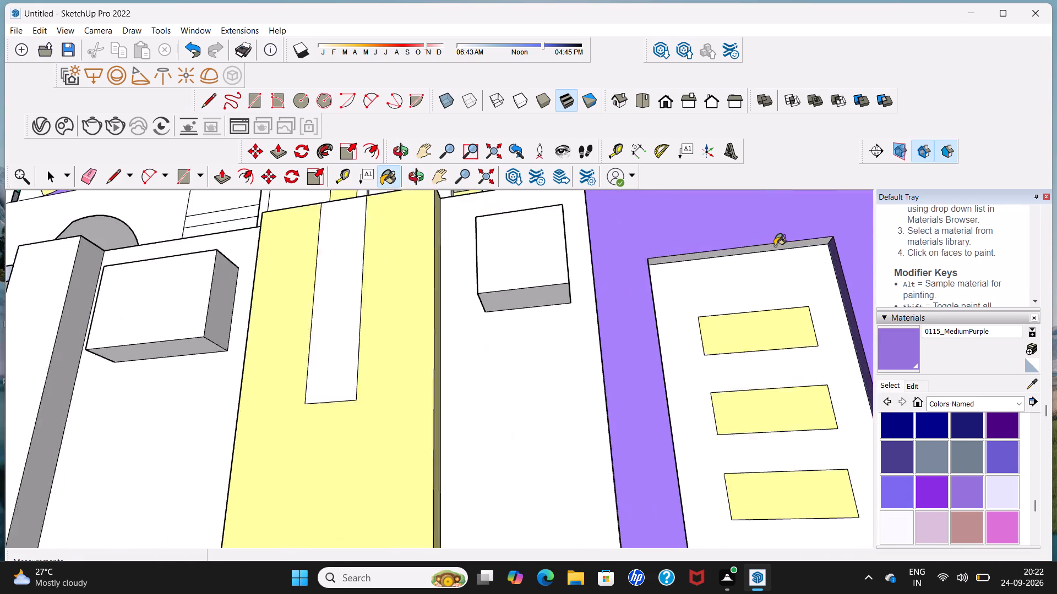
{"action": "scroll", "coordinate": [775, 246], "scroll_direction": "up", "scroll_amount": 1}
{"action": "left_click", "coordinate": [775, 246]}
Paint the front faces of the three round rings on the porch wall beside the curved khaki area with 0115_MediumPurple.
{"action": "scroll", "coordinate": [775, 246], "scroll_direction": "down", "scroll_amount": 19}
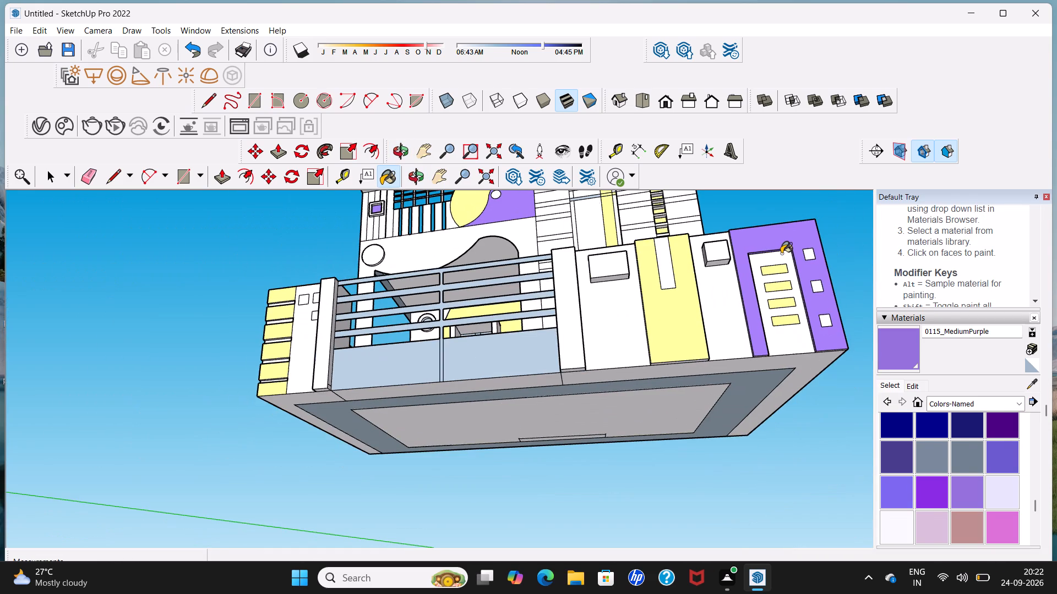
{"action": "middle_click_drag", "start_coordinate": [781, 254], "coordinate": [786, 322]}
{"action": "scroll", "coordinate": [788, 306], "scroll_direction": "down", "scroll_amount": 3}
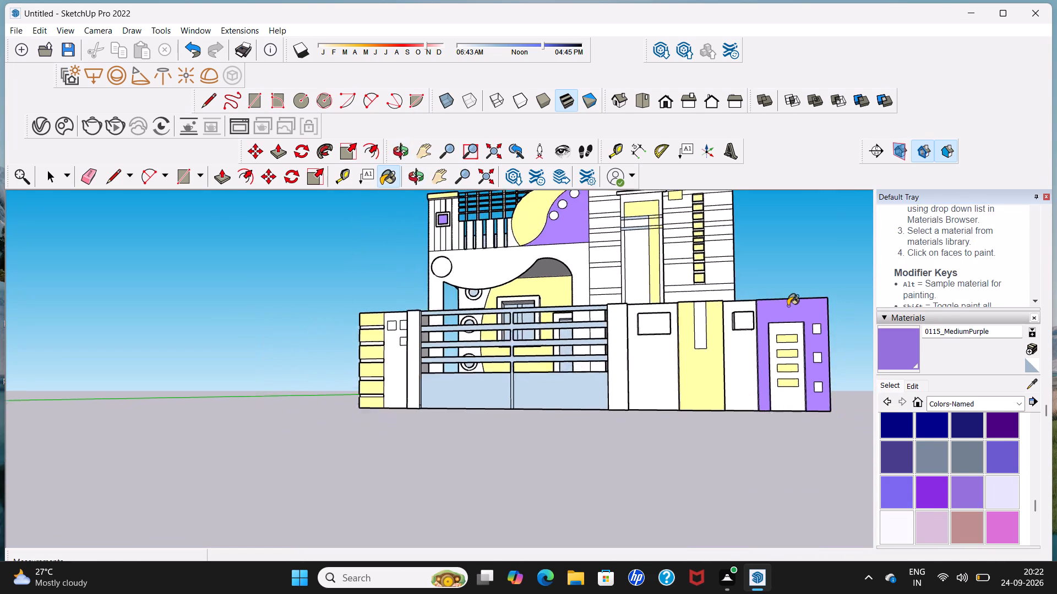
{"action": "scroll", "coordinate": [788, 306], "scroll_direction": "down", "scroll_amount": 3}
{"action": "scroll", "coordinate": [552, 298], "scroll_direction": "up", "scroll_amount": 12}
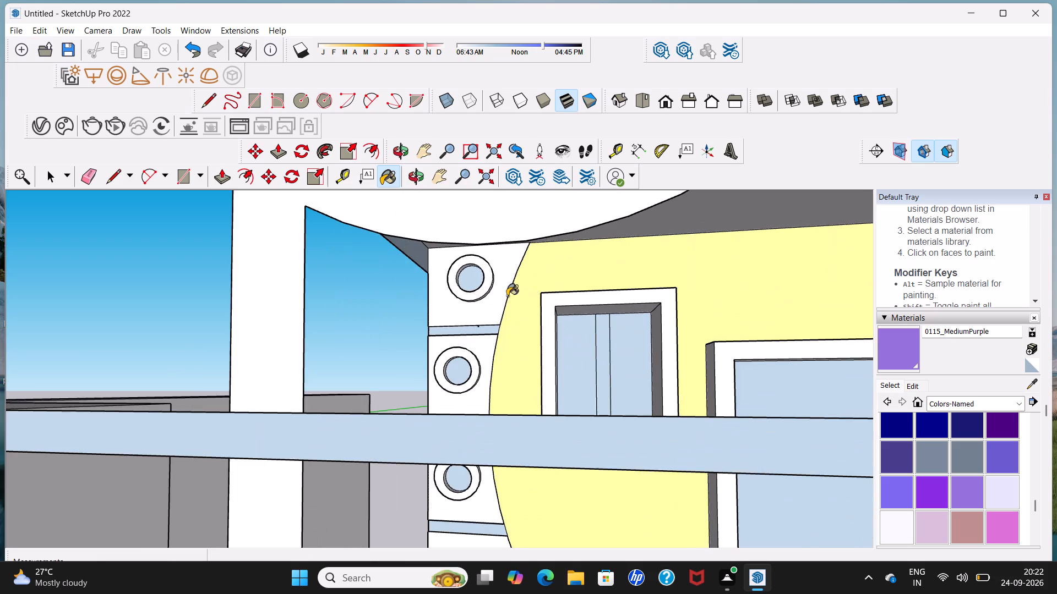
{"action": "scroll", "coordinate": [496, 295], "scroll_direction": "up", "scroll_amount": 4}
{"action": "left_click", "coordinate": [467, 288]}
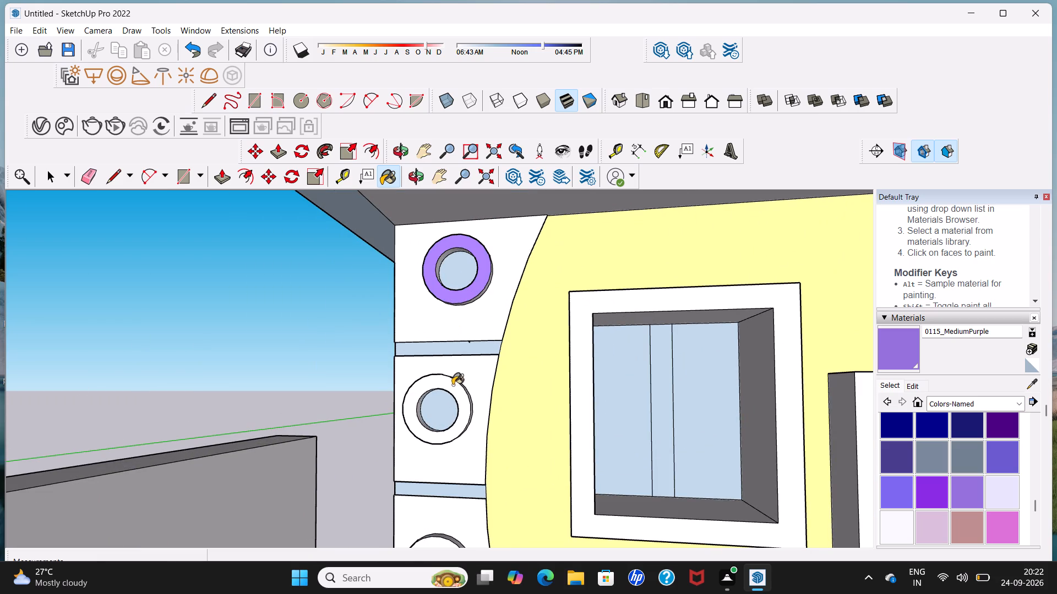
{"action": "left_click", "coordinate": [453, 388]}
{"action": "scroll", "coordinate": [453, 391], "scroll_direction": "down", "scroll_amount": 2}
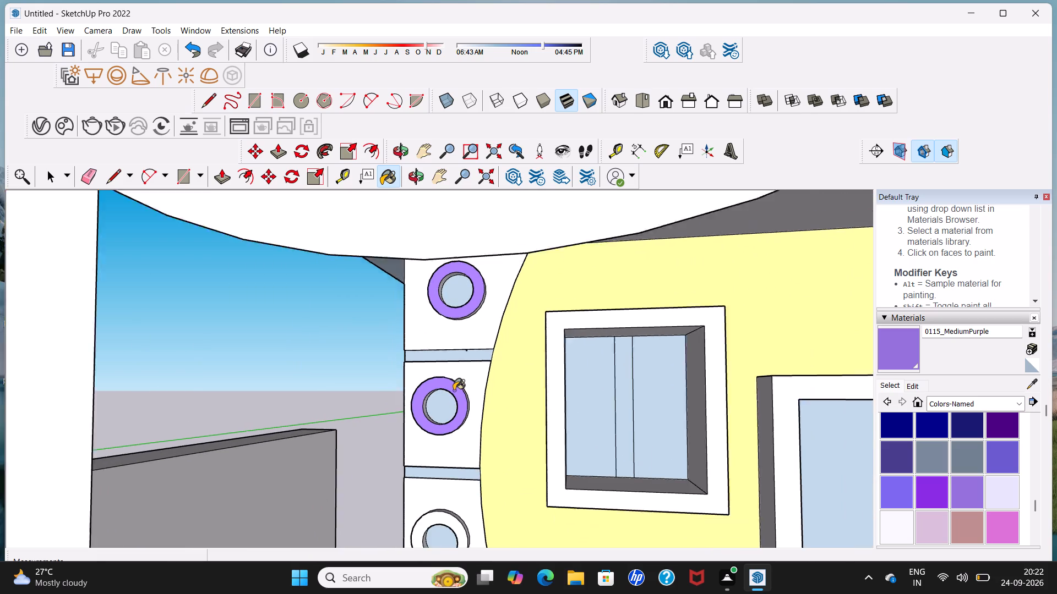
{"action": "scroll", "coordinate": [454, 391], "scroll_direction": "down", "scroll_amount": 2}
{"action": "scroll", "coordinate": [457, 526], "scroll_direction": "up", "scroll_amount": 4}
{"action": "left_click", "coordinate": [460, 509]}
Paint the outer rims of the three porch wall rings with 0115_MediumPurple.
{"action": "middle_click_drag", "start_coordinate": [497, 514], "coordinate": [445, 497]}
{"action": "scroll", "coordinate": [450, 487], "scroll_direction": "up", "scroll_amount": 3}
{"action": "left_click", "coordinate": [463, 487]}
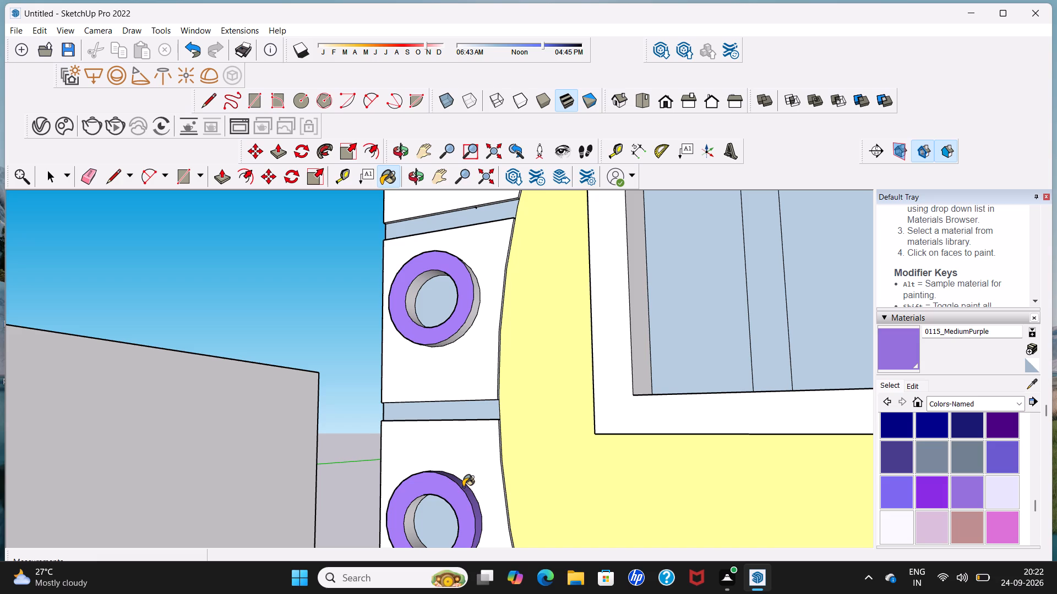
{"action": "left_click", "coordinate": [474, 298]}
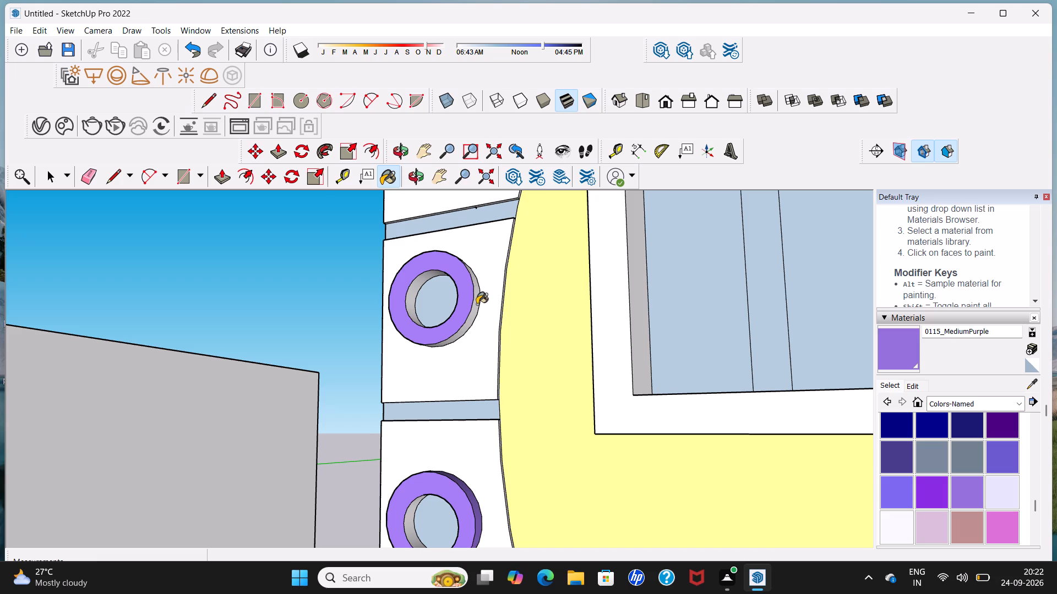
{"action": "left_click", "coordinate": [476, 304]}
{"action": "scroll", "coordinate": [476, 304], "scroll_direction": "down", "scroll_amount": 11}
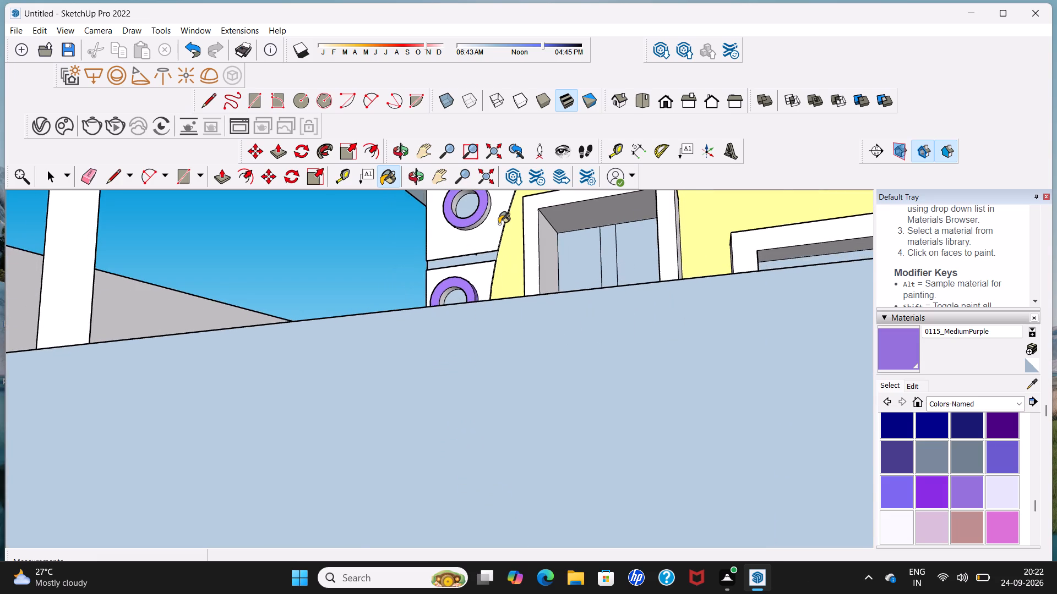
{"action": "scroll", "coordinate": [494, 218], "scroll_direction": "up", "scroll_amount": 4}
{"action": "left_click", "coordinate": [486, 213]}
{"action": "scroll", "coordinate": [486, 213], "scroll_direction": "down", "scroll_amount": 5}
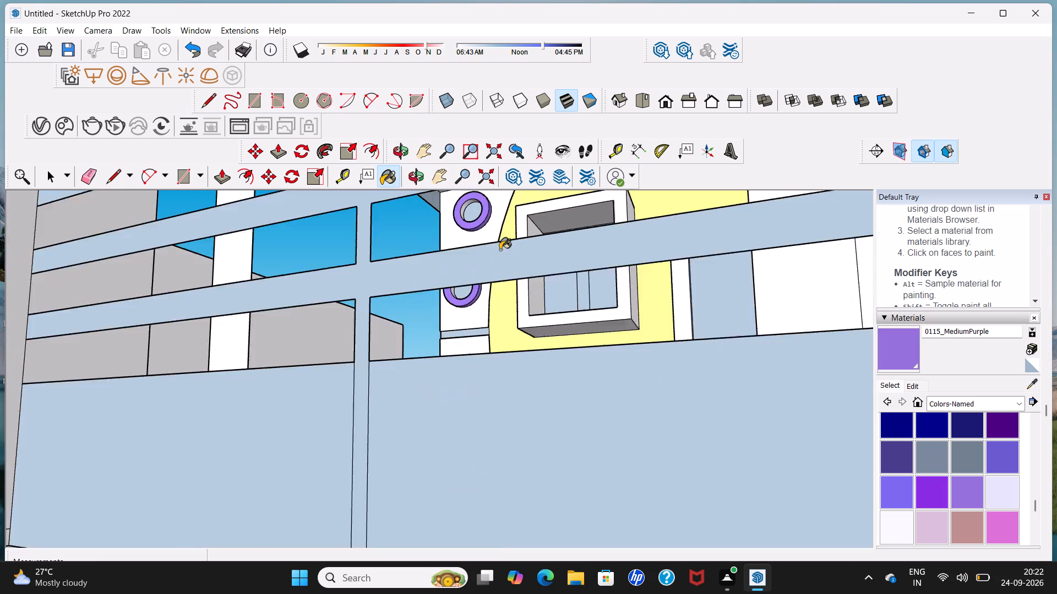
{"action": "scroll", "coordinate": [500, 250], "scroll_direction": "down", "scroll_amount": 9}
{"action": "middle_click_drag", "start_coordinate": [500, 254], "coordinate": [545, 337]}
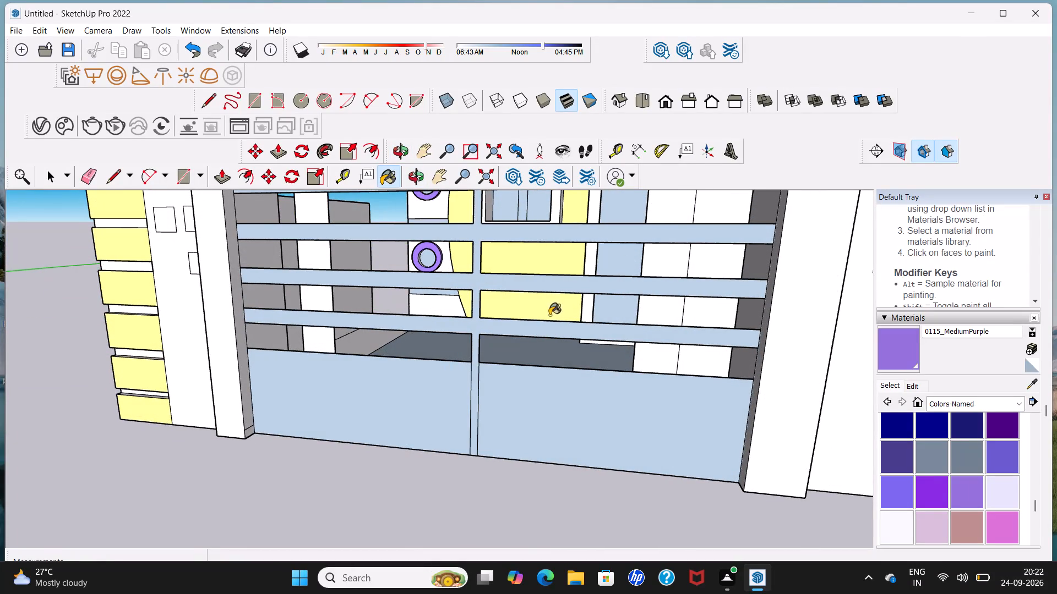
{"action": "key", "text": "space"}
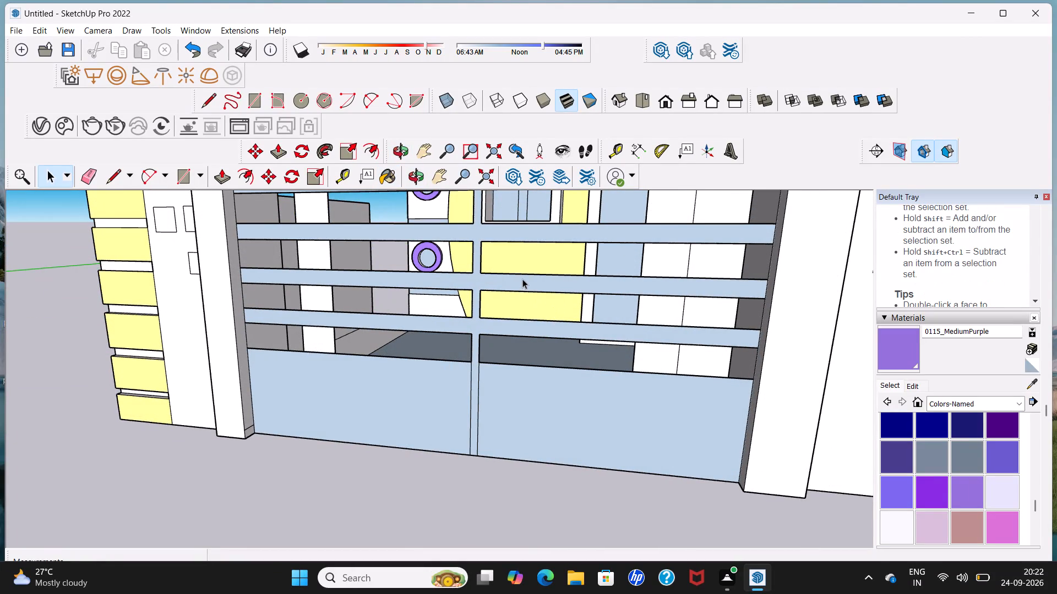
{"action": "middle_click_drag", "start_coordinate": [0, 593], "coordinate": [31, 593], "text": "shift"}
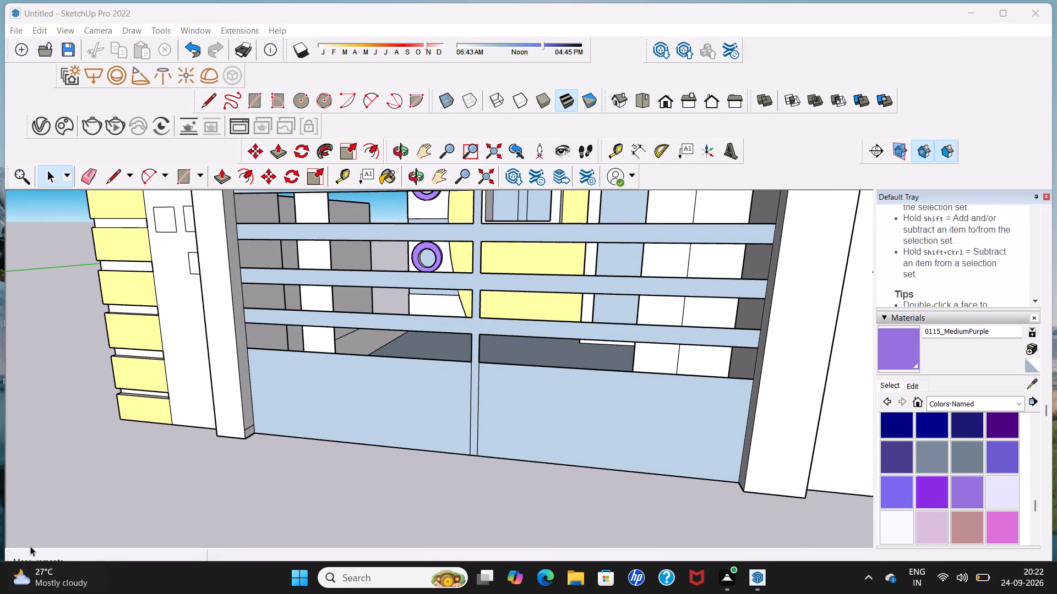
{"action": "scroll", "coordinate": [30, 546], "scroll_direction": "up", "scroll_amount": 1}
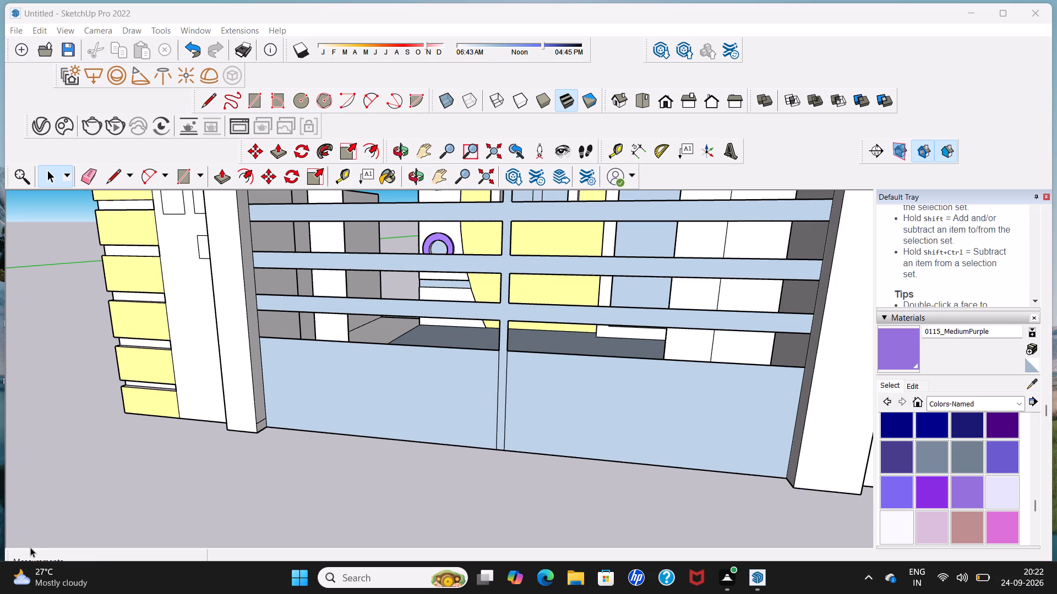
Paint the three small squares on the boundary wall between the khaki blocks and the gate post with 0115_MediumPurple.
{"action": "scroll", "coordinate": [158, 395], "scroll_direction": "down", "scroll_amount": 12}
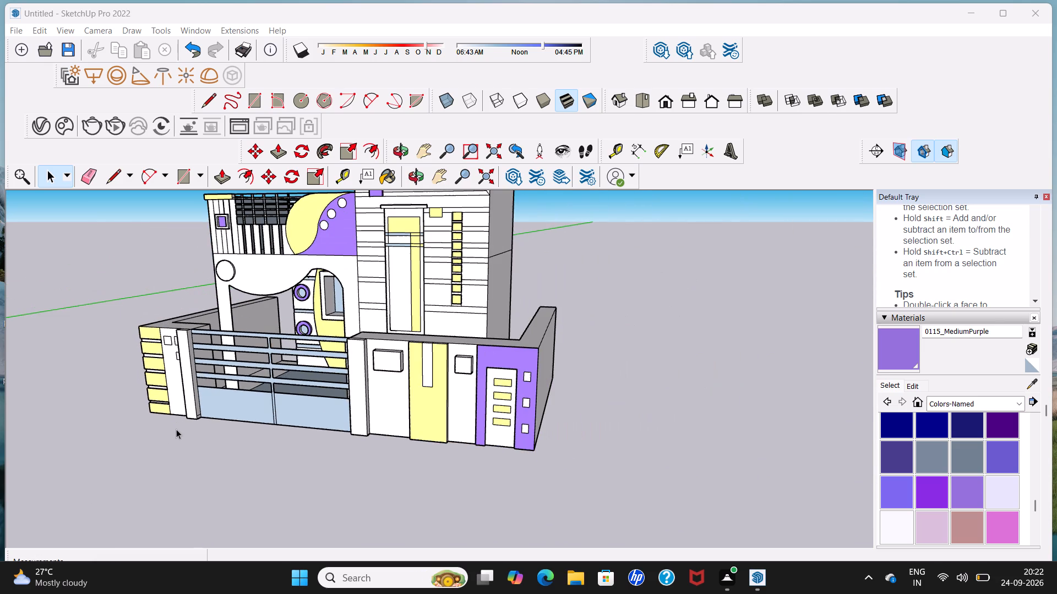
{"action": "middle_click_drag", "start_coordinate": [178, 417], "coordinate": [312, 416]}
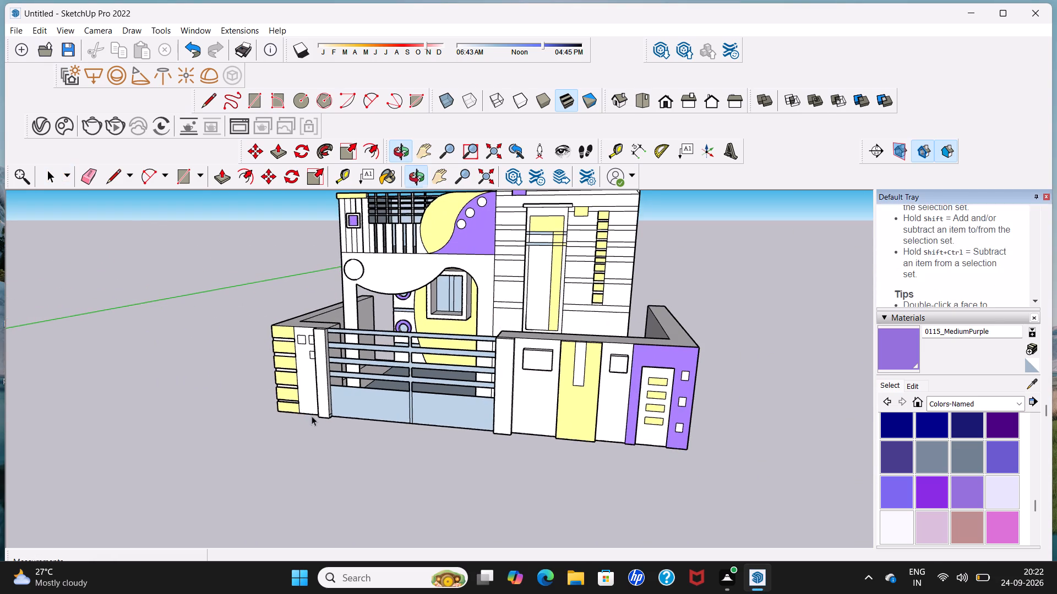
{"action": "middle_click_drag", "start_coordinate": [309, 413], "coordinate": [389, 399]}
{"action": "scroll", "coordinate": [385, 398], "scroll_direction": "up", "scroll_amount": 3}
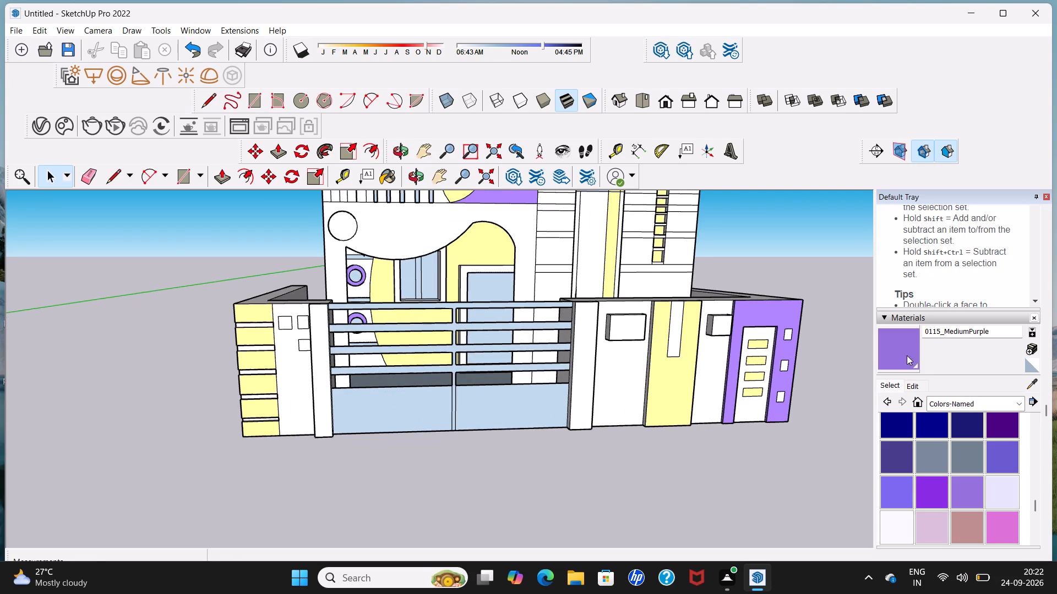
{"action": "left_click", "coordinate": [900, 348]}
{"action": "scroll", "coordinate": [346, 356], "scroll_direction": "up", "scroll_amount": 3}
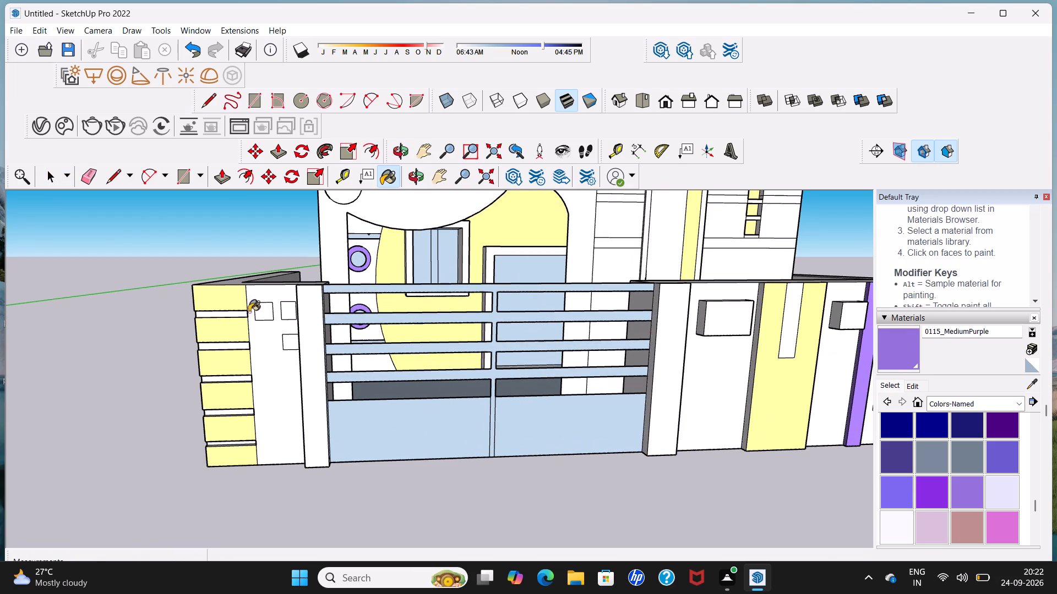
{"action": "left_click", "coordinate": [256, 310]}
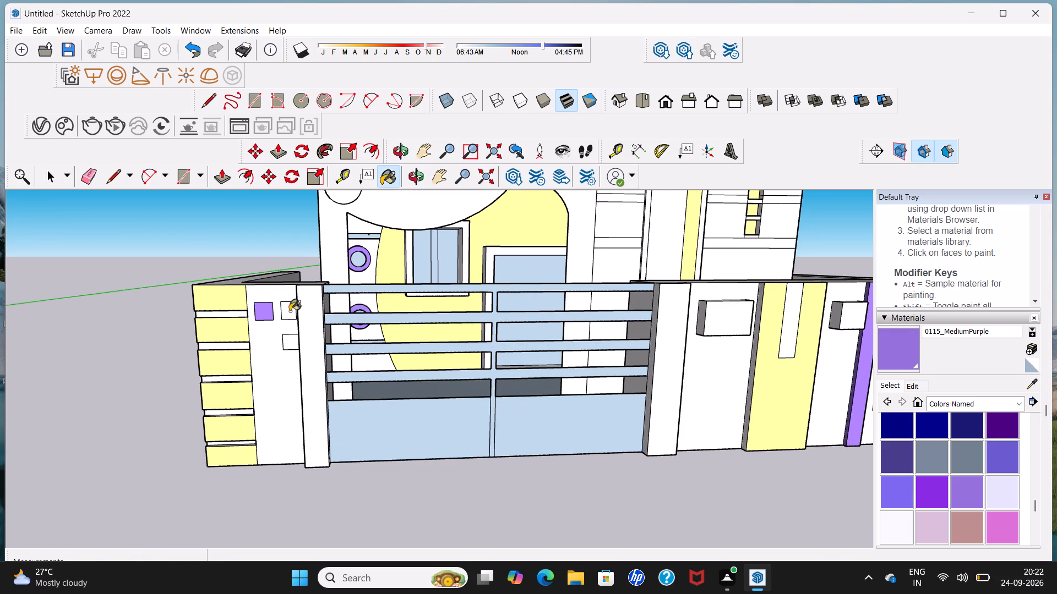
{"action": "left_click", "coordinate": [290, 311]}
{"action": "left_click", "coordinate": [288, 342]}
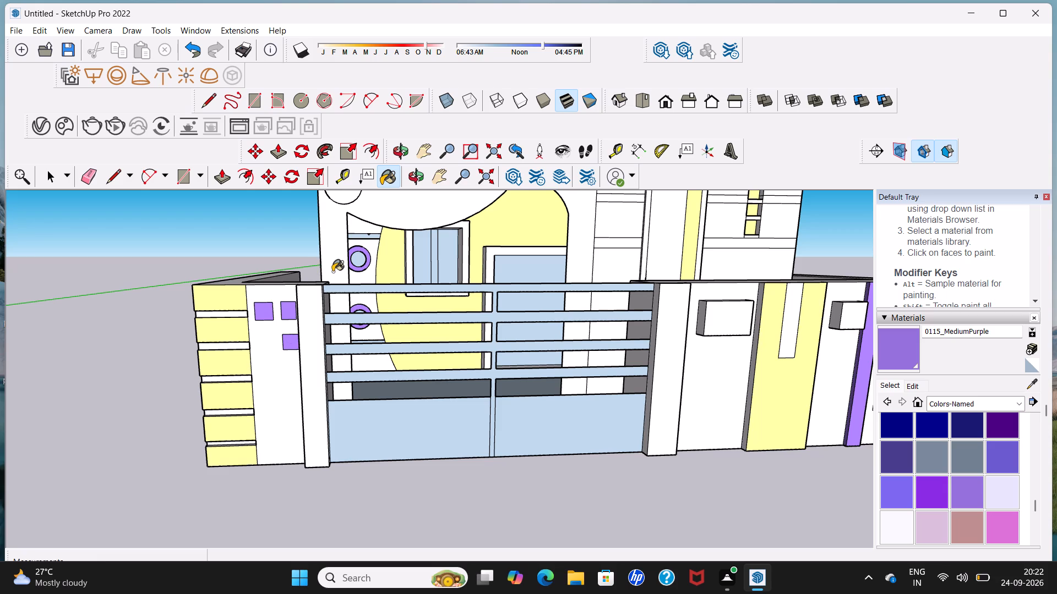
Paint the front faces of the six upright white slats in the balcony railing with 0115_MediumPurple.
{"action": "middle_click_drag", "start_coordinate": [333, 272], "coordinate": [298, 445], "text": "shift"}
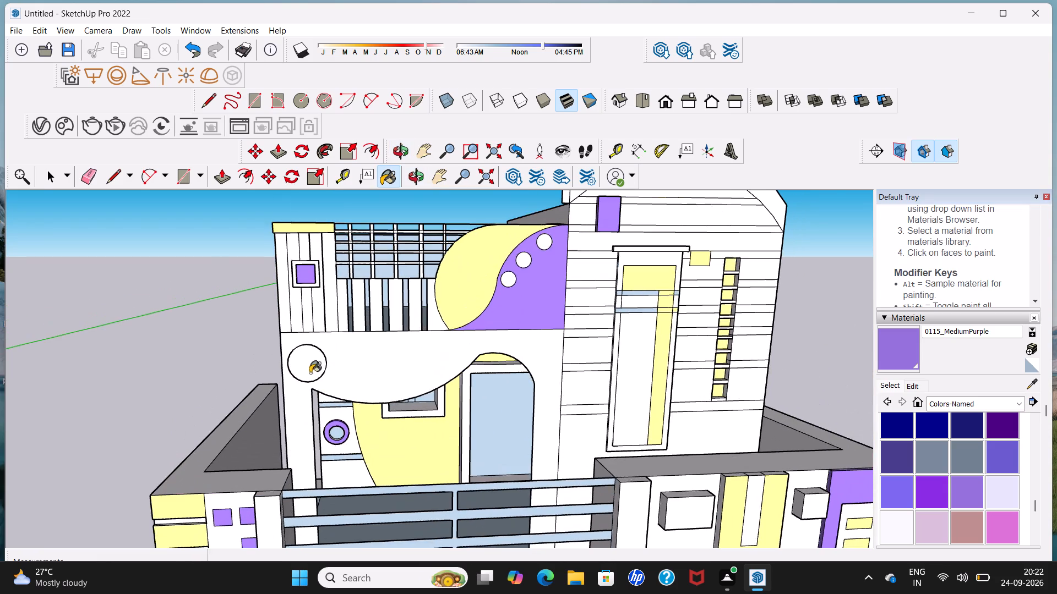
{"action": "scroll", "coordinate": [316, 364], "scroll_direction": "up", "scroll_amount": 3}
{"action": "left_click", "coordinate": [346, 304]}
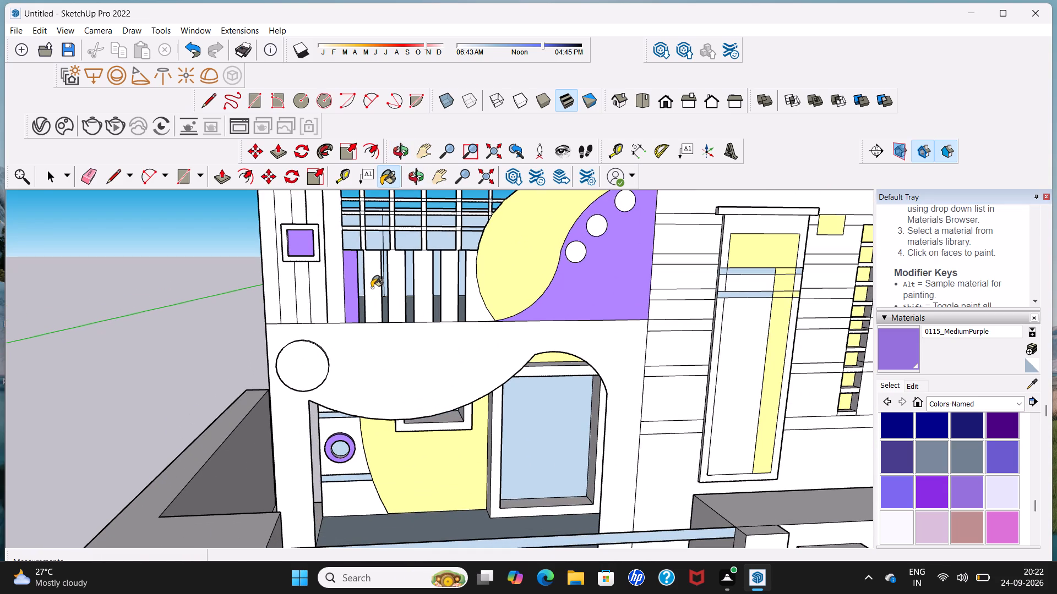
{"action": "left_click", "coordinate": [372, 288]}
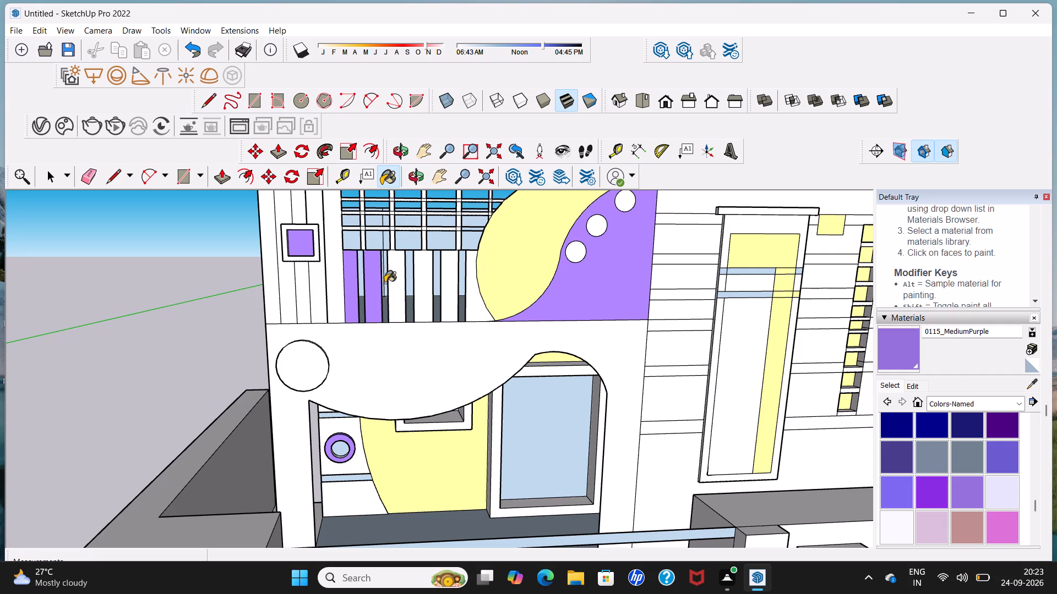
{"action": "left_click", "coordinate": [394, 280]}
{"action": "left_click", "coordinate": [426, 280]}
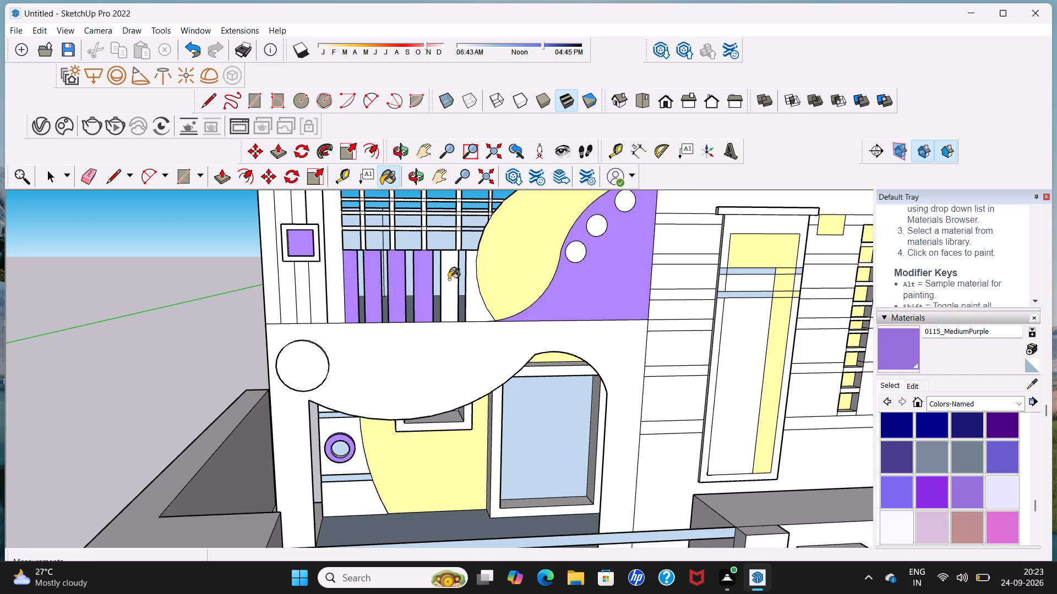
{"action": "left_click", "coordinate": [449, 279]}
{"action": "left_click", "coordinate": [472, 300]}
{"action": "scroll", "coordinate": [439, 282], "scroll_direction": "down", "scroll_amount": 9}
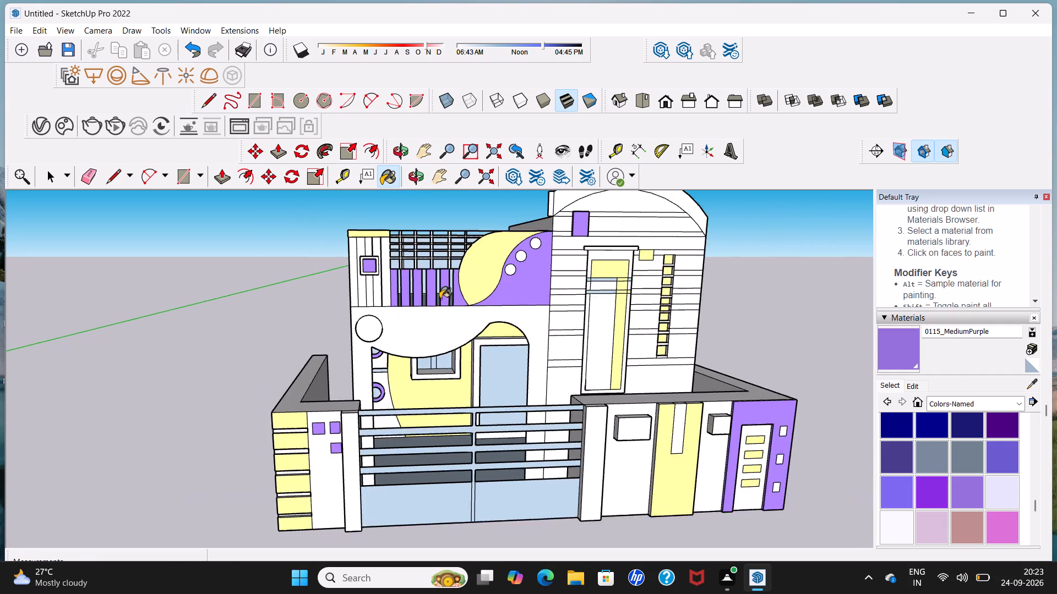
{"action": "scroll", "coordinate": [440, 299], "scroll_direction": "down", "scroll_amount": 3}
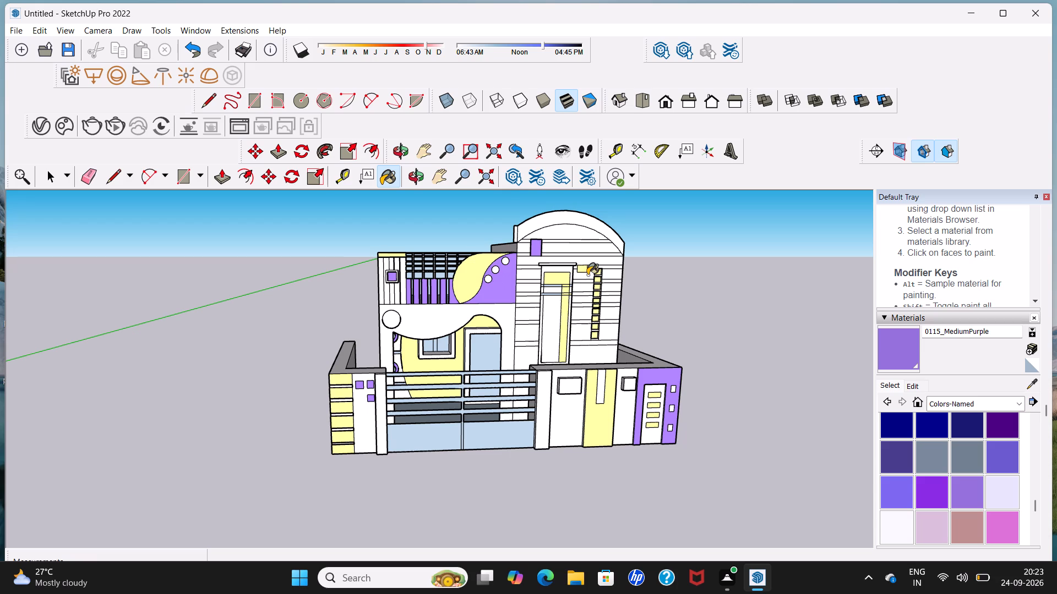
{"action": "scroll", "coordinate": [586, 273], "scroll_direction": "up", "scroll_amount": 3}
{"action": "key", "text": "space"}
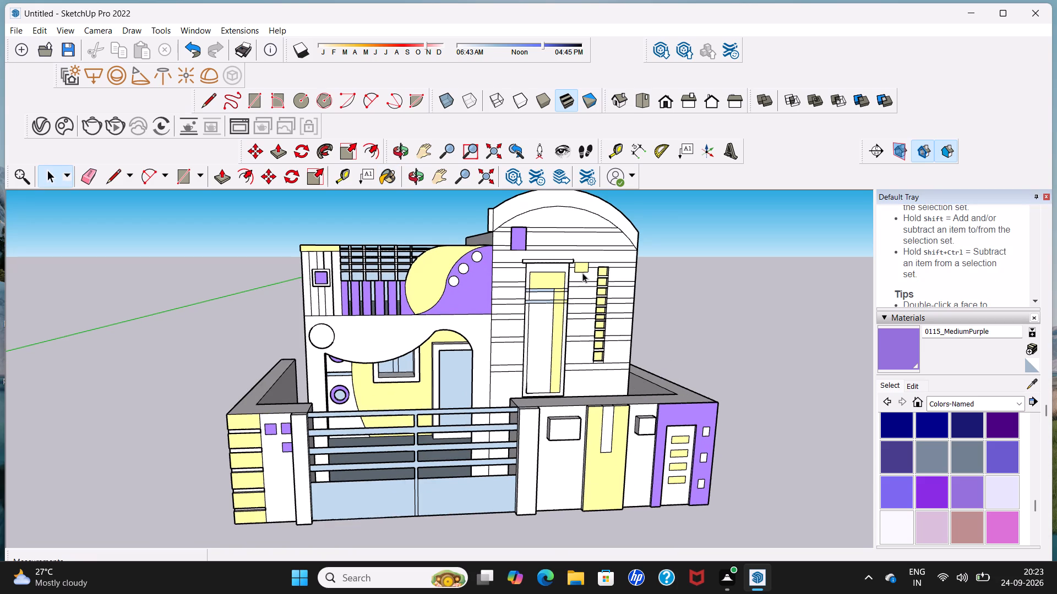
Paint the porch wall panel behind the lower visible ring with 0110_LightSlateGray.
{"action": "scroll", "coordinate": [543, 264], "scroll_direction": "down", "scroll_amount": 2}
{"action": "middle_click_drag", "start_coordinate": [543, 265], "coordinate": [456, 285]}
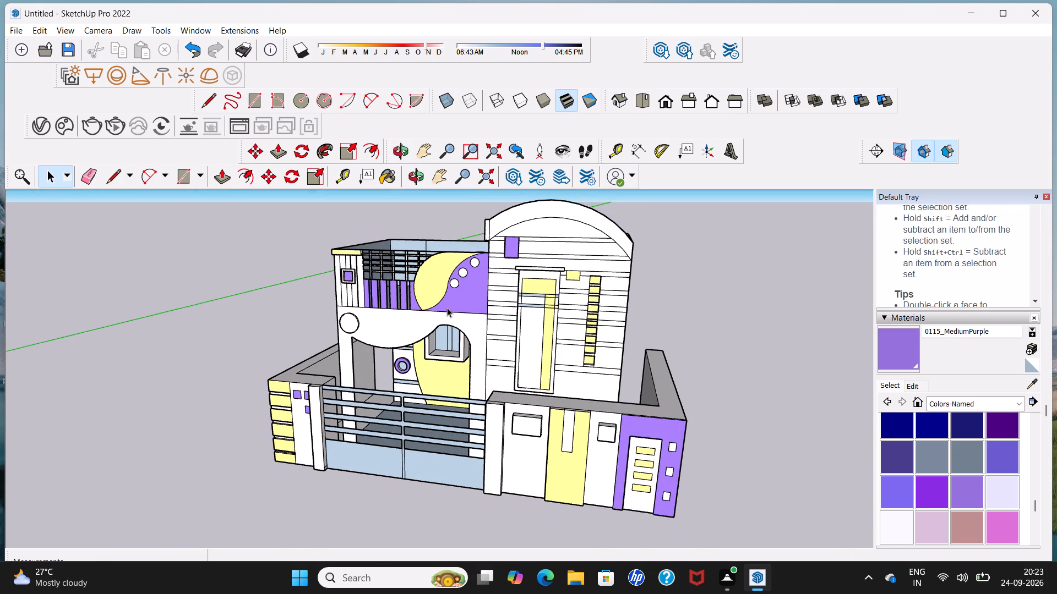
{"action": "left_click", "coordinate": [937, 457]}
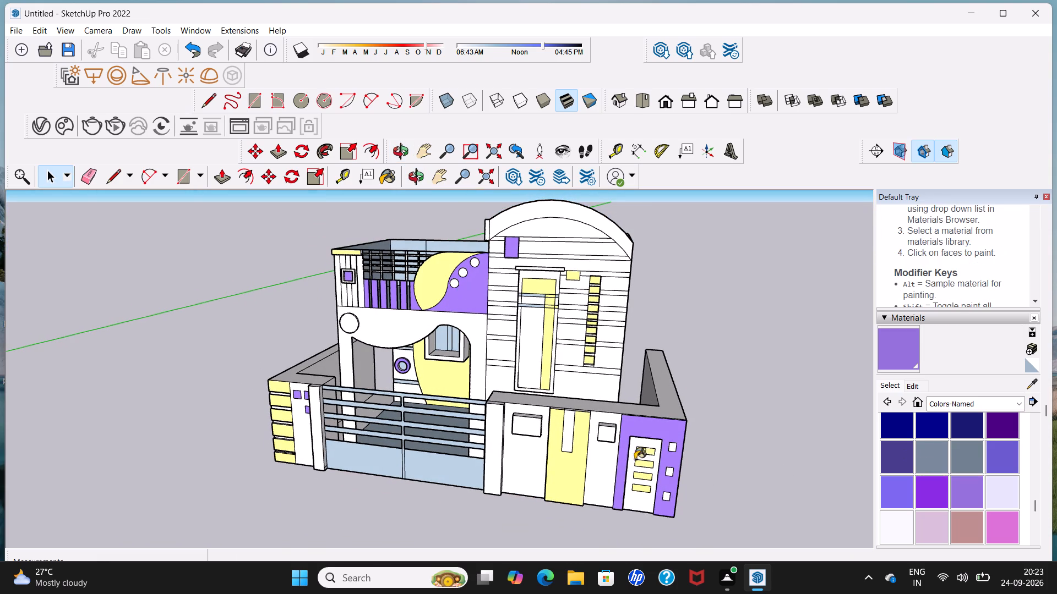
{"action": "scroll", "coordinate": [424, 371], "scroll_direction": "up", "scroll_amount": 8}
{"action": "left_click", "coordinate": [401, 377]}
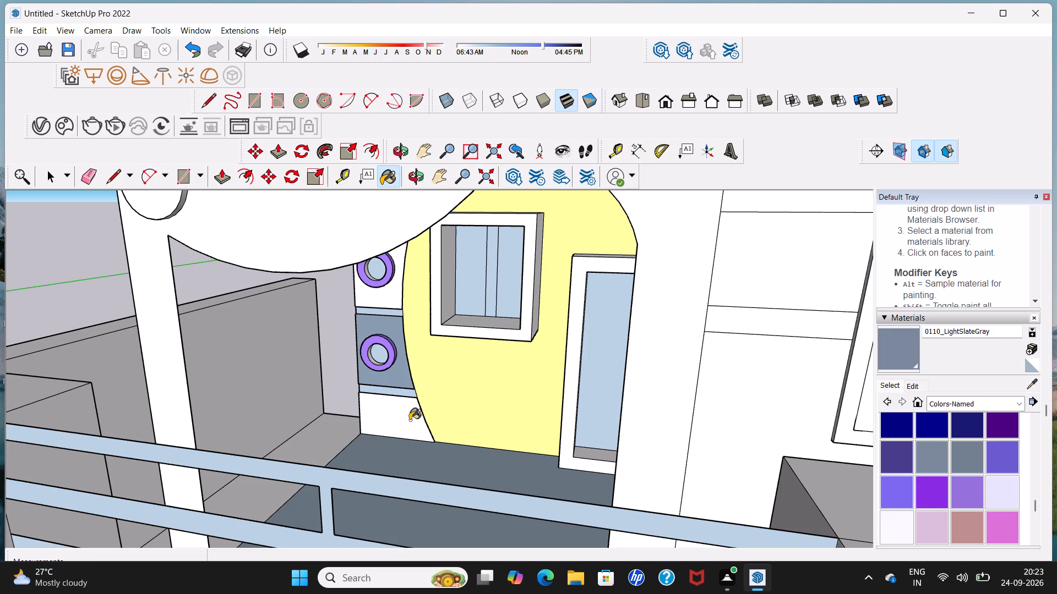
Paint the four porch wall panels around and below the rings, beside the curved khaki area, with 0111_SlateGray.
{"action": "left_click", "coordinate": [957, 447]}
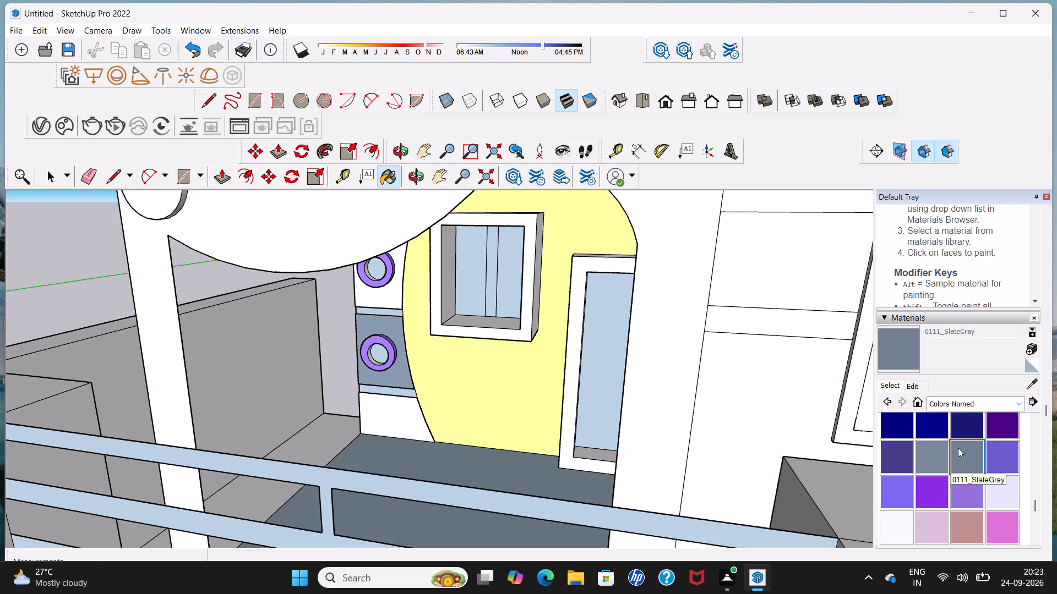
{"action": "left_click", "coordinate": [404, 376]}
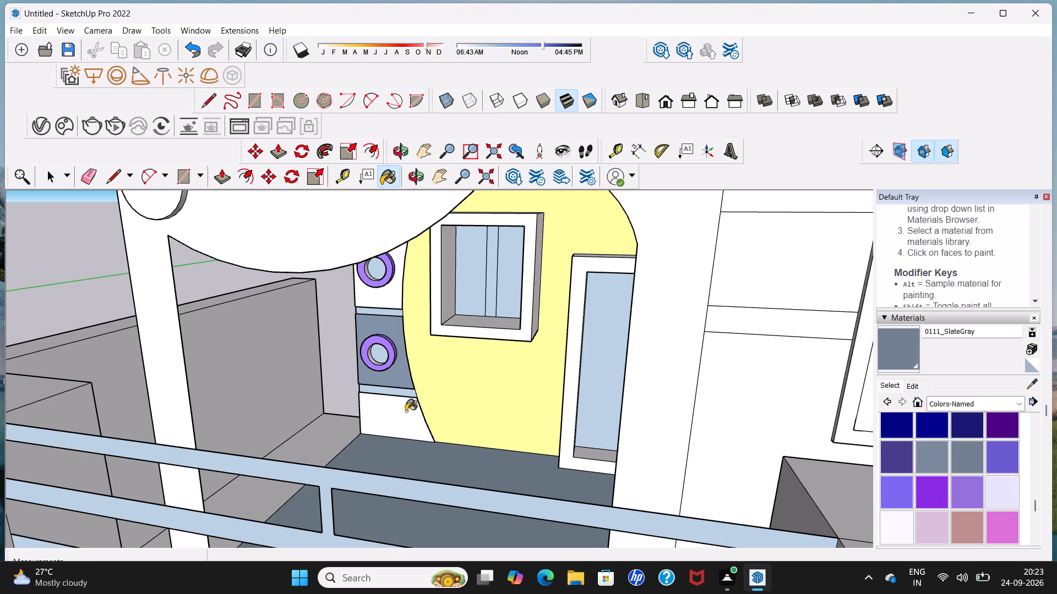
{"action": "left_click", "coordinate": [406, 411]}
{"action": "scroll", "coordinate": [390, 348], "scroll_direction": "down", "scroll_amount": 4}
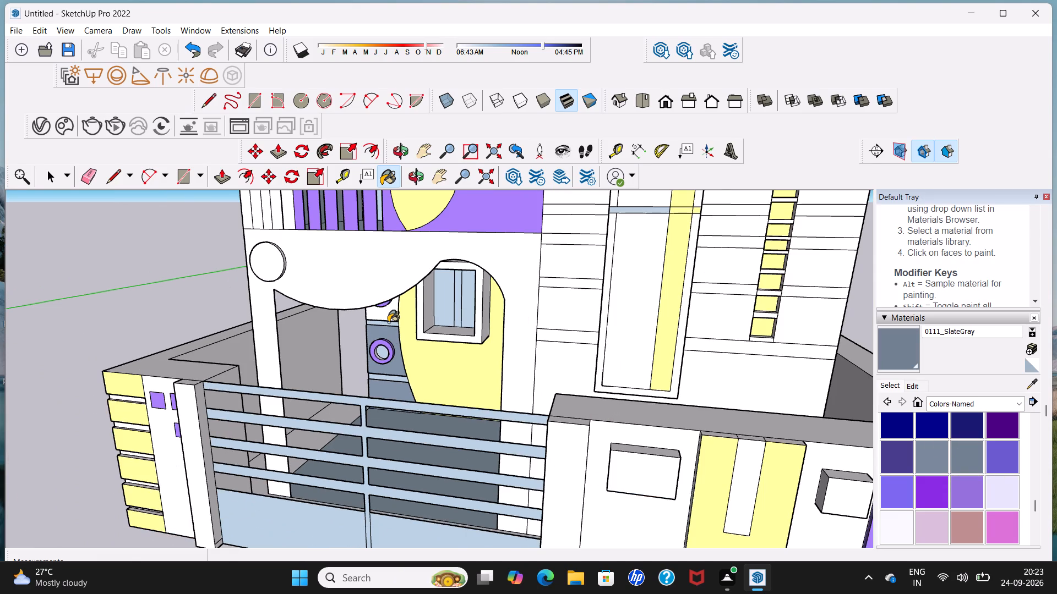
{"action": "scroll", "coordinate": [388, 320], "scroll_direction": "up", "scroll_amount": 10}
{"action": "left_click", "coordinate": [394, 312]}
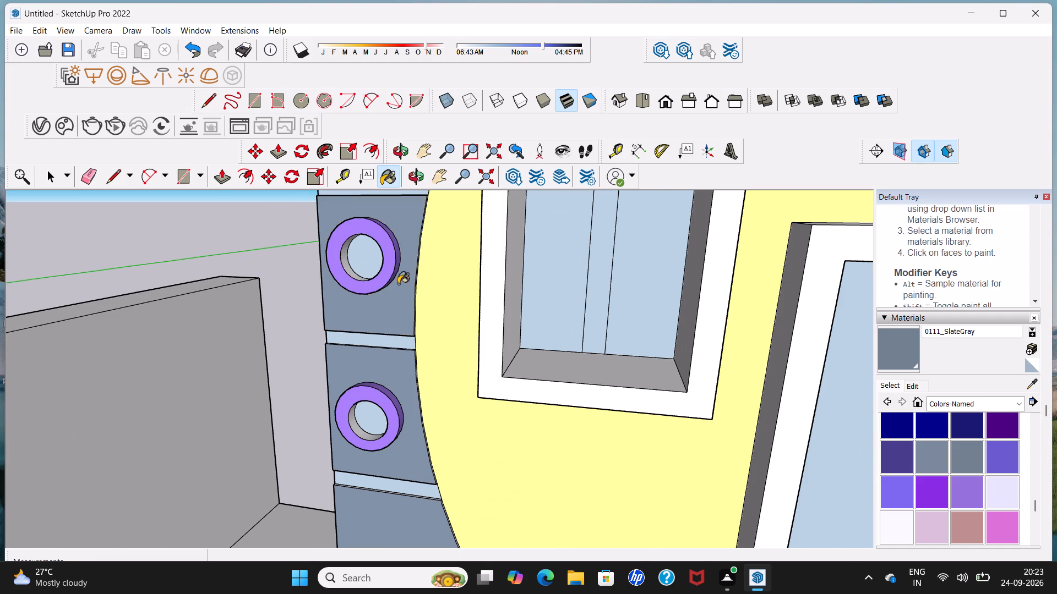
{"action": "scroll", "coordinate": [398, 284], "scroll_direction": "down", "scroll_amount": 5}
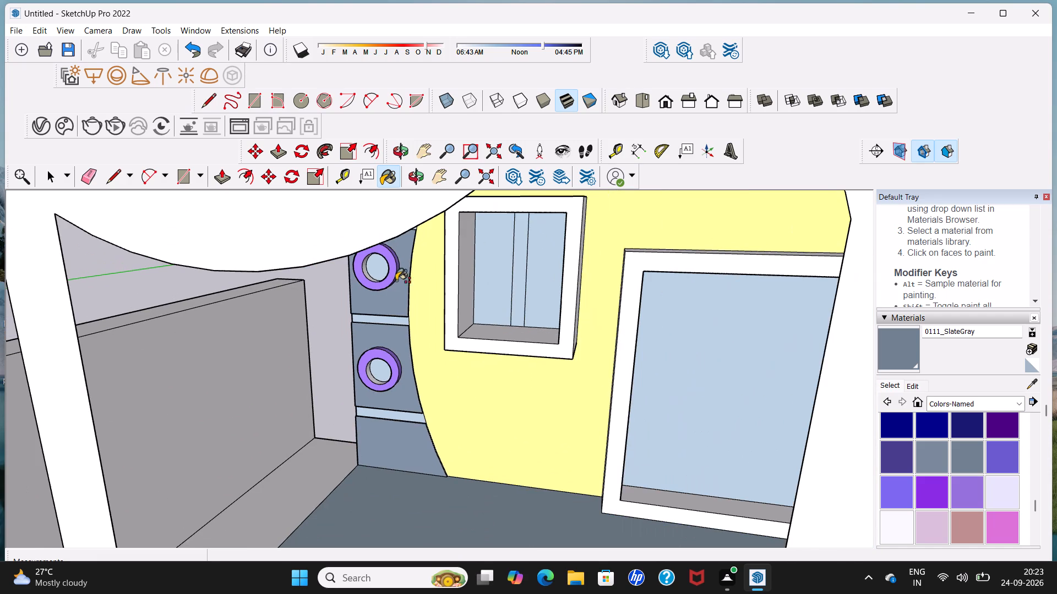
{"action": "middle_click_drag", "start_coordinate": [397, 281], "coordinate": [387, 345], "text": "shift"}
{"action": "middle_click_drag", "start_coordinate": [416, 402], "coordinate": [380, 317]}
{"action": "scroll", "coordinate": [471, 406], "scroll_direction": "up", "scroll_amount": 1}
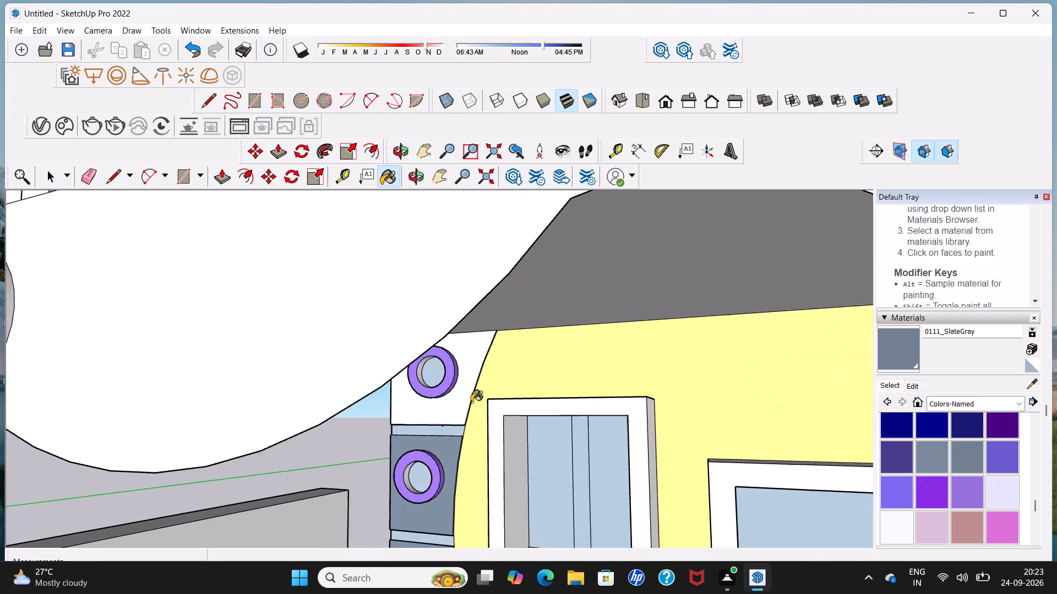
{"action": "scroll", "coordinate": [471, 402], "scroll_direction": "up", "scroll_amount": 2}
{"action": "left_click", "coordinate": [462, 390]}
Paint the vertical strips of the balcony's end pillar, around the framed purple square, with 0111_SlateGray.
{"action": "scroll", "coordinate": [462, 390], "scroll_direction": "down", "scroll_amount": 12}
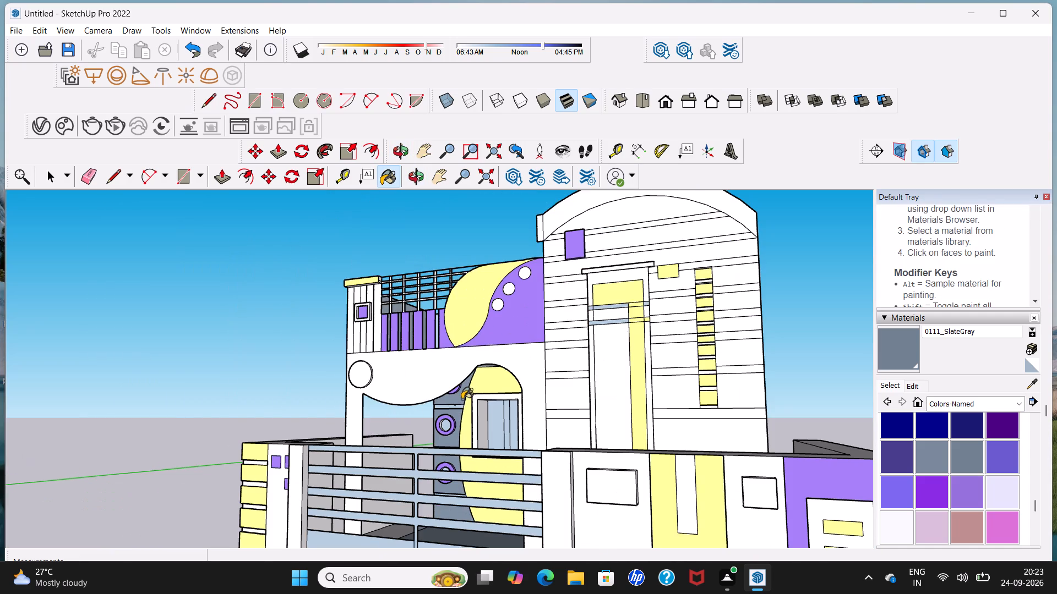
{"action": "middle_click_drag", "start_coordinate": [462, 399], "coordinate": [497, 399]}
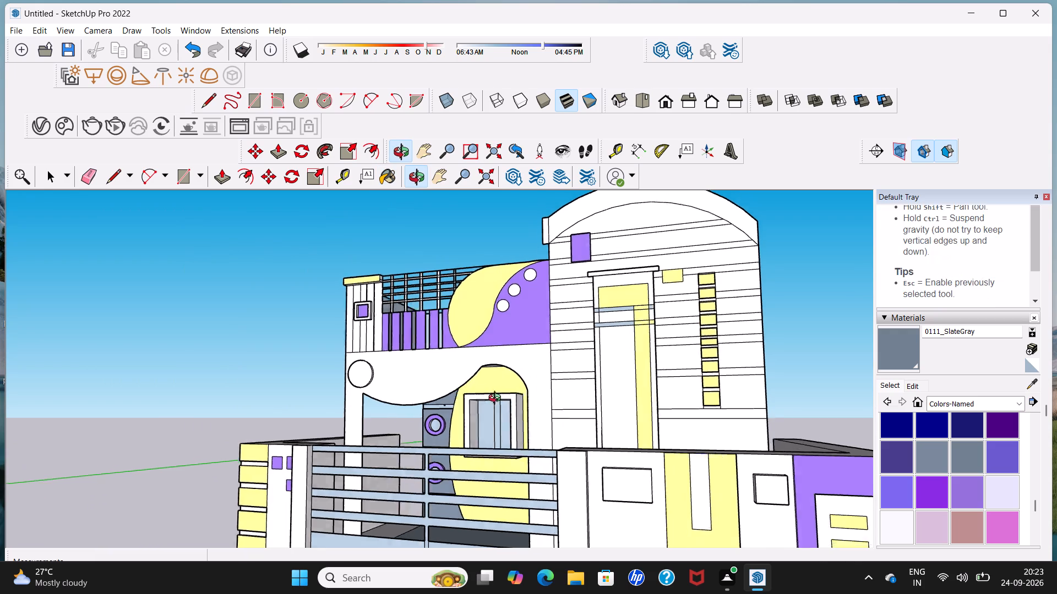
{"action": "middle_click_drag", "start_coordinate": [497, 399], "coordinate": [543, 399]}
{"action": "scroll", "coordinate": [429, 355], "scroll_direction": "up", "scroll_amount": 3}
{"action": "left_click", "coordinate": [369, 334]}
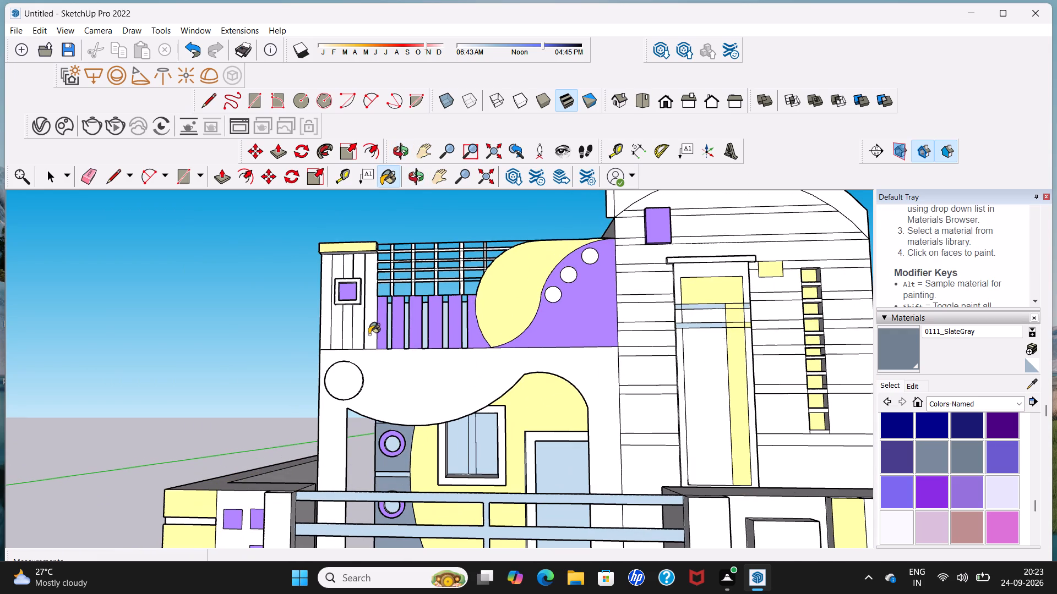
{"action": "left_click", "coordinate": [347, 335]}
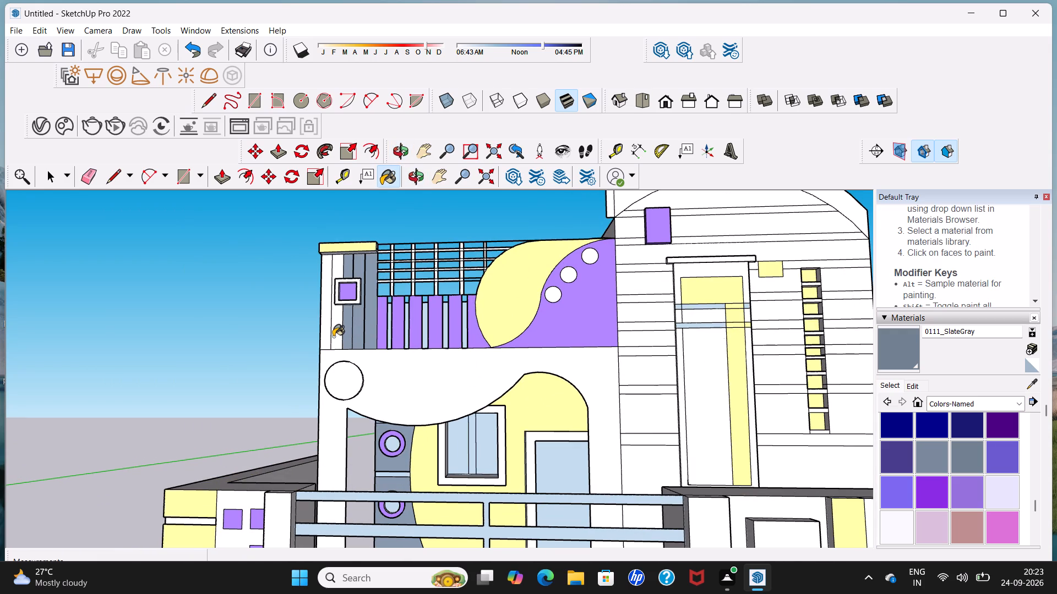
{"action": "left_click", "coordinate": [333, 337]}
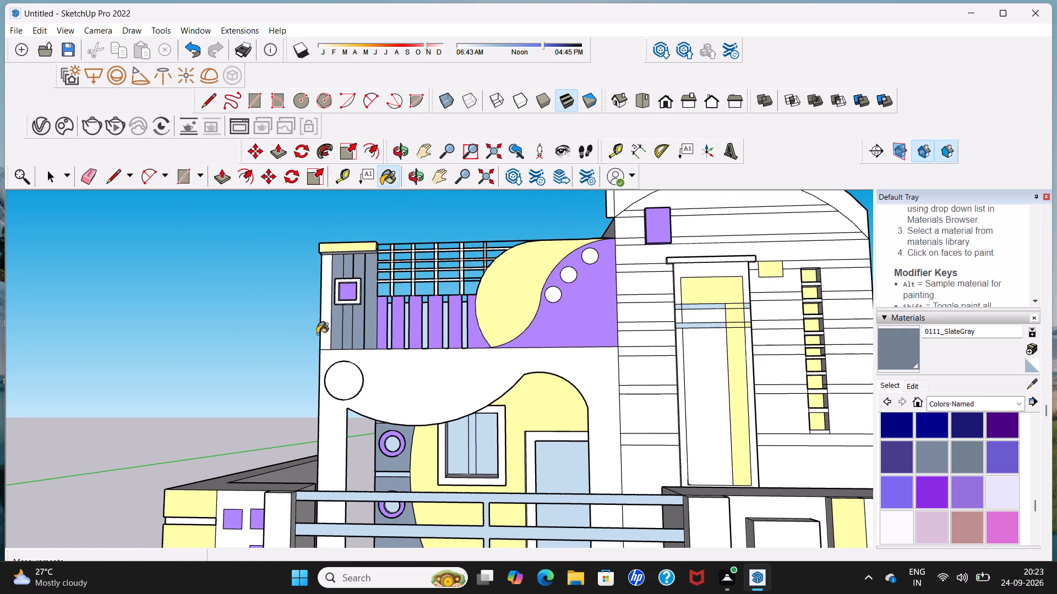
{"action": "left_click", "coordinate": [325, 325]}
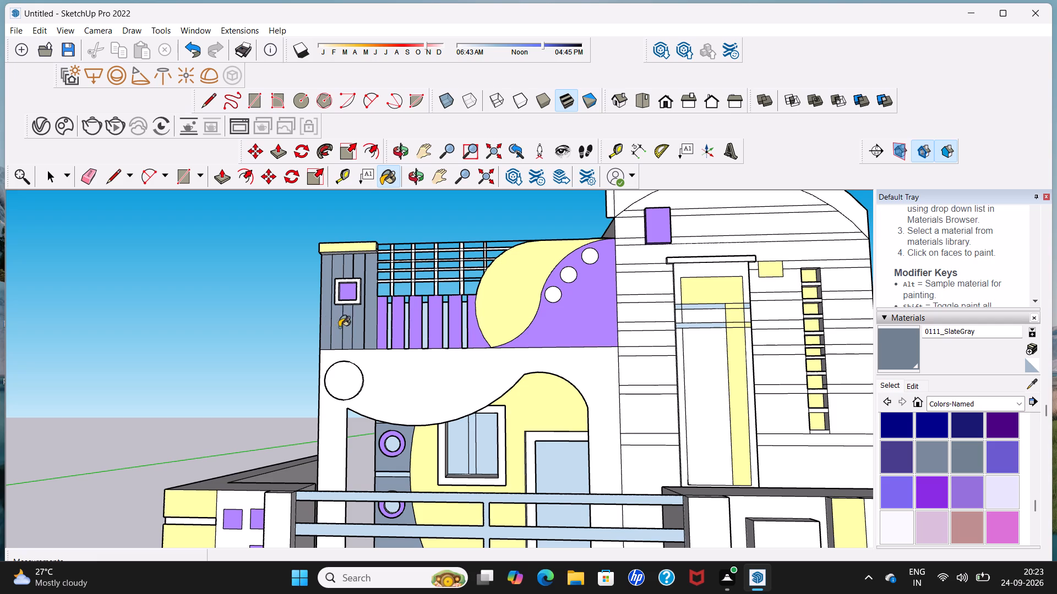
Paint the segment under the tower's arched top and the wide horizontal bands above the tall window with 0111_SlateGray.
{"action": "scroll", "coordinate": [408, 322], "scroll_direction": "down", "scroll_amount": 3}
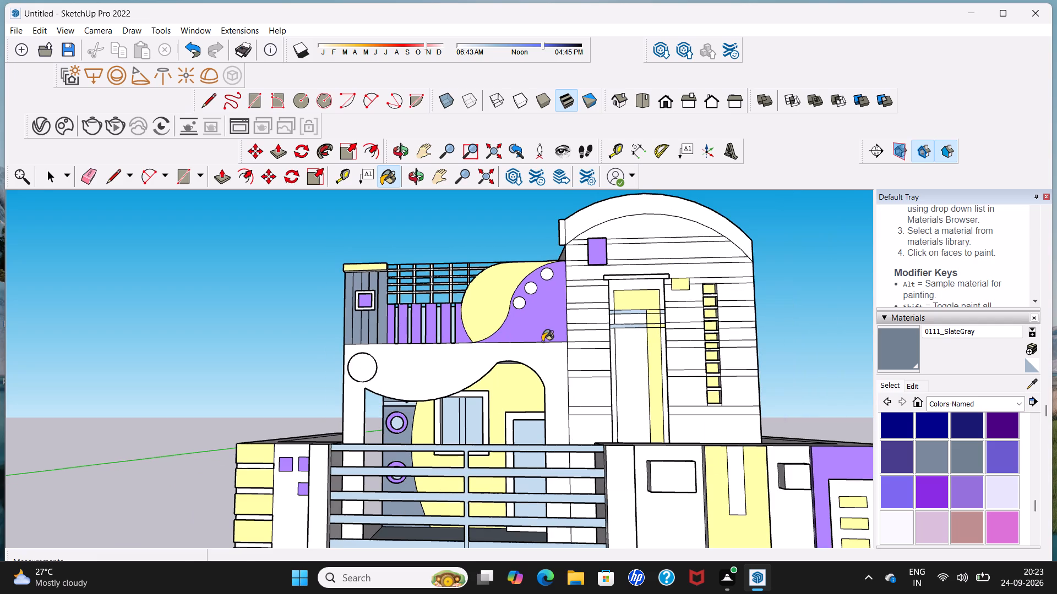
{"action": "left_click", "coordinate": [634, 252]}
{"action": "left_click", "coordinate": [636, 232]}
{"action": "left_click", "coordinate": [573, 254]}
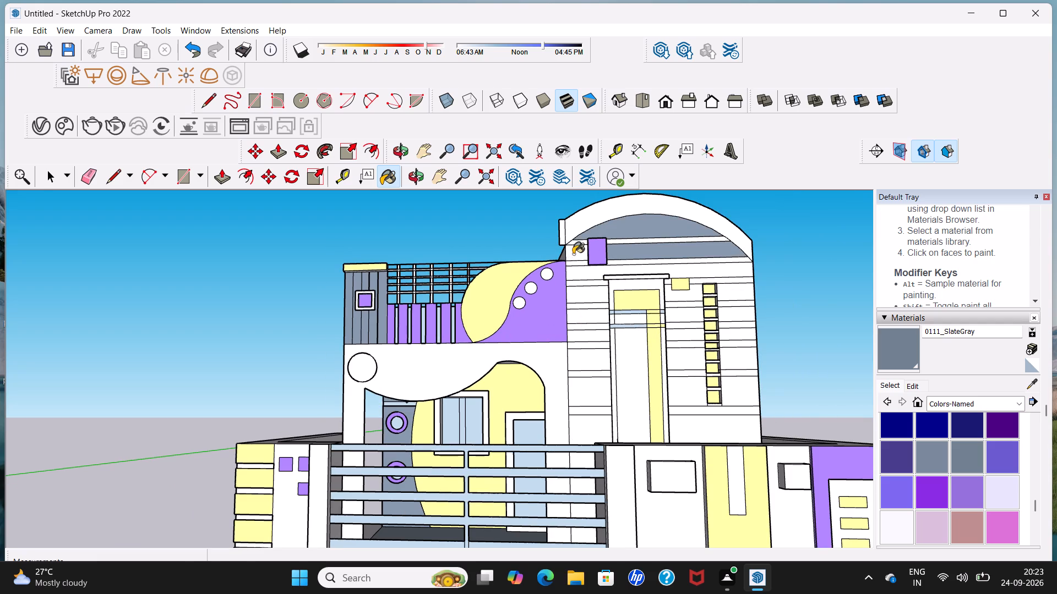
{"action": "left_click", "coordinate": [586, 274]}
Paint the wide horizontal bands of the tower facade between the balcony and the tall window, down to the base, with 0111_SlateGray.
{"action": "left_click", "coordinate": [595, 296]}
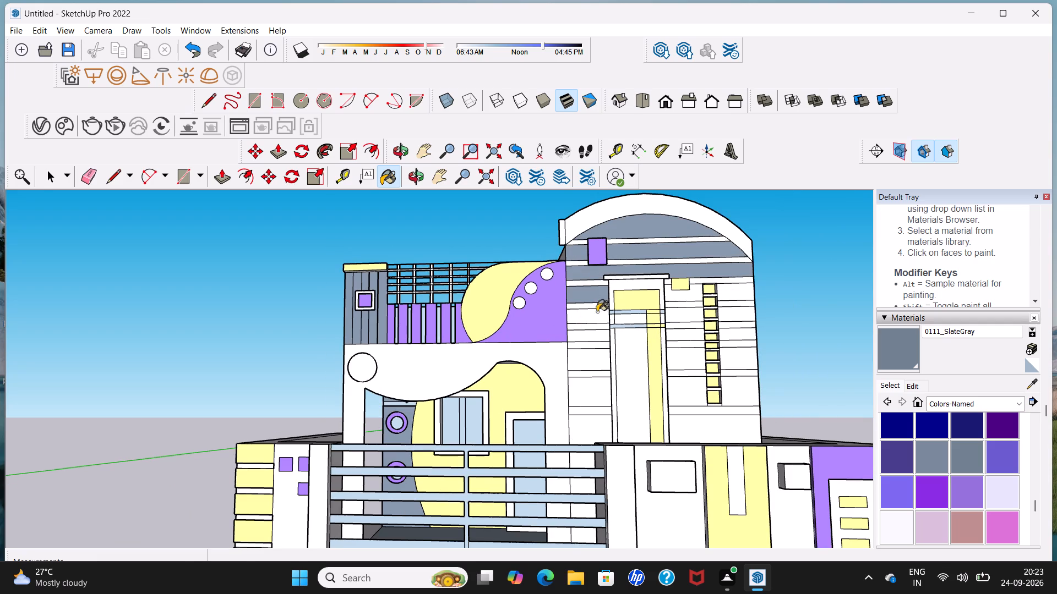
{"action": "left_click", "coordinate": [597, 317]}
{"action": "left_click", "coordinate": [597, 340]}
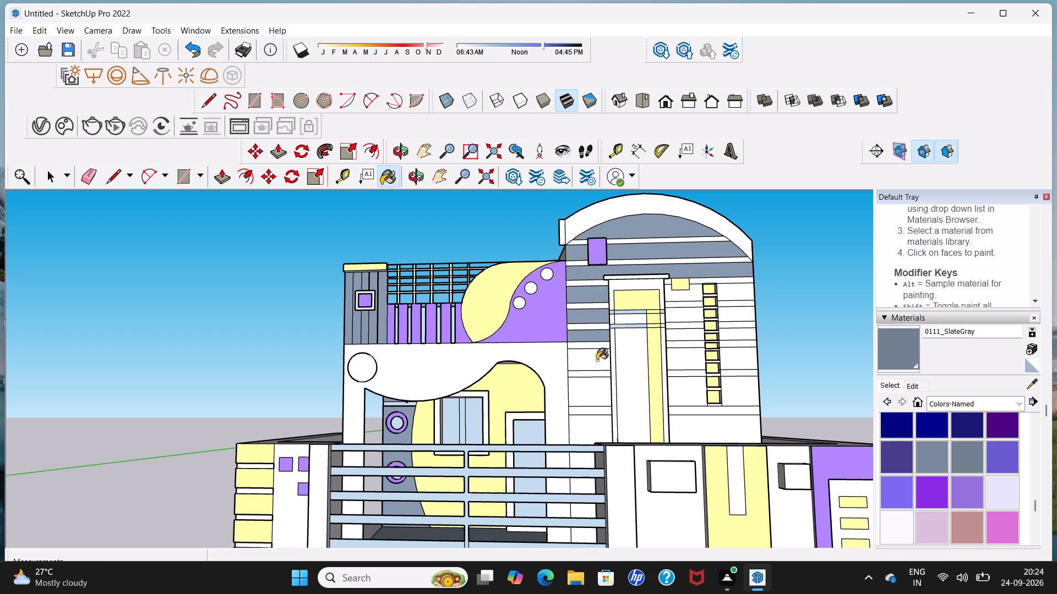
{"action": "left_click", "coordinate": [597, 360]}
{"action": "left_click", "coordinate": [592, 389]}
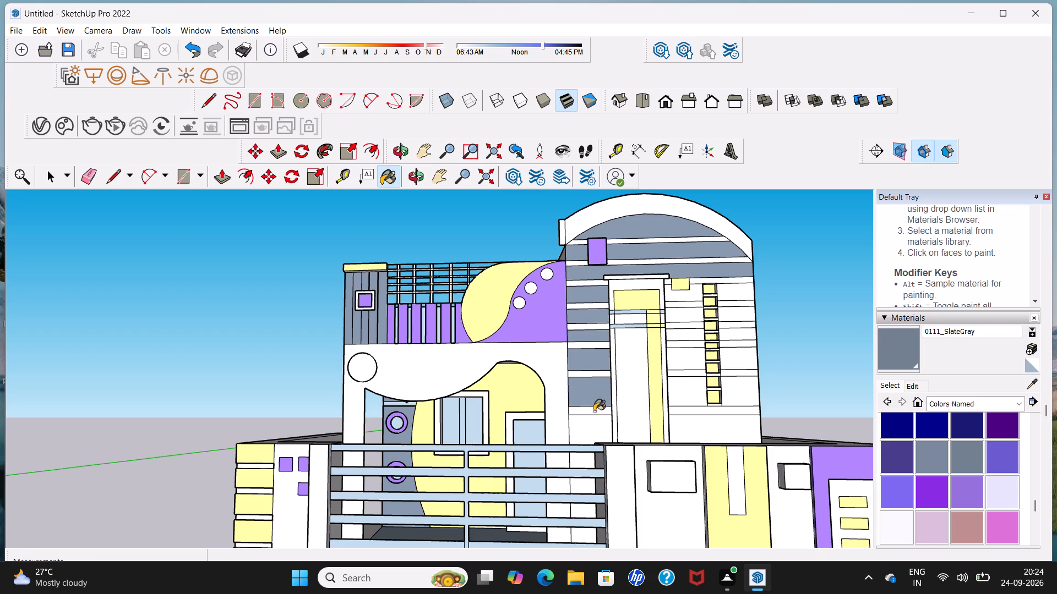
{"action": "left_click", "coordinate": [594, 427]}
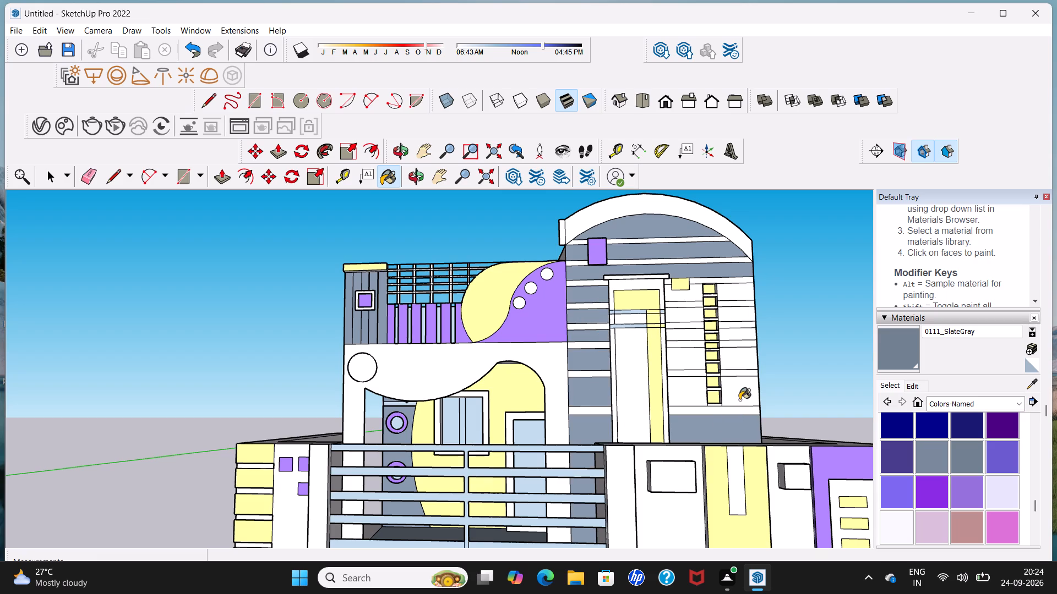
Paint the remaining wide horizontal bands of the tower facade, on both sides of the khaki square column, with 0111_SlateGray.
{"action": "left_click", "coordinate": [739, 400]}
{"action": "left_click", "coordinate": [688, 395]}
{"action": "left_click", "coordinate": [690, 355]}
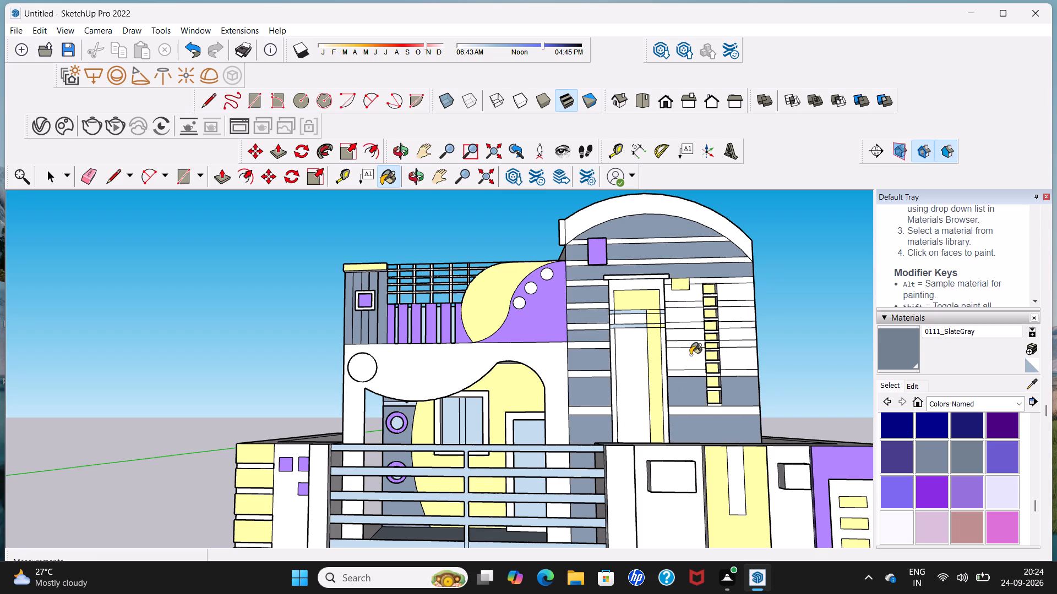
{"action": "left_click", "coordinate": [742, 358]}
{"action": "left_click", "coordinate": [740, 337]}
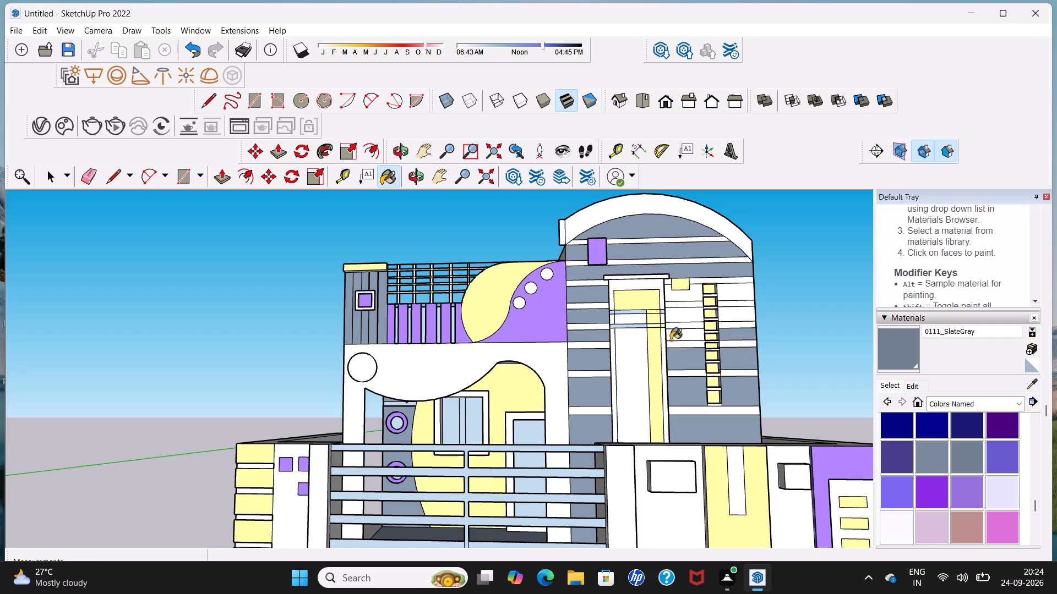
{"action": "left_click", "coordinate": [686, 334]}
{"action": "left_click", "coordinate": [689, 315]}
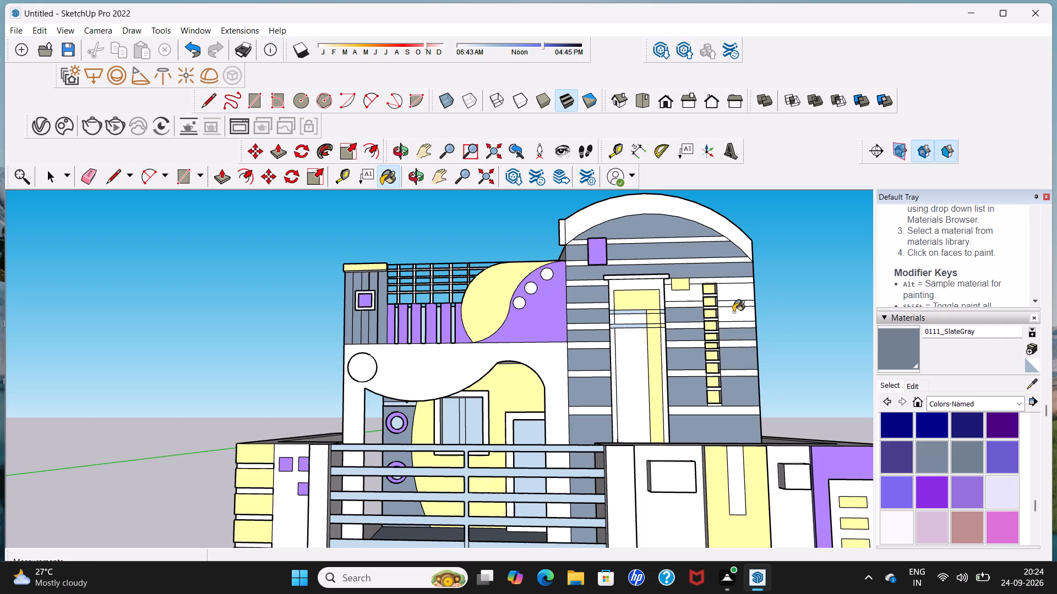
{"action": "left_click", "coordinate": [733, 311]}
{"action": "left_click", "coordinate": [735, 295]}
{"action": "left_click", "coordinate": [695, 294]}
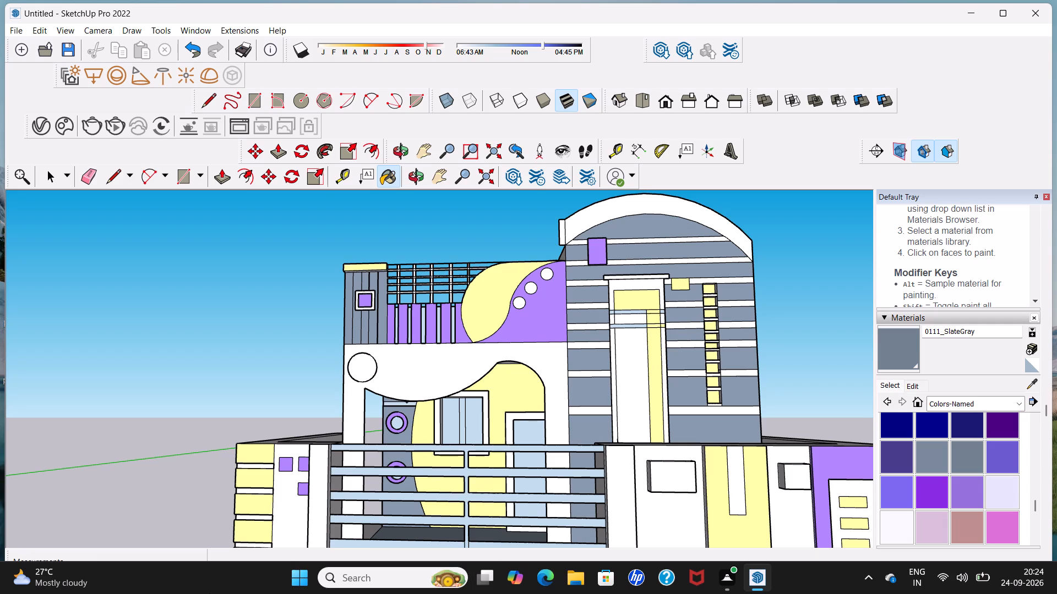
Paint the boundary wall panel behind the small purple squares and the two panels flanking the khaki panel with 0111_SlateGray.
{"action": "scroll", "coordinate": [209, 593], "scroll_direction": "down", "scroll_amount": 6}
{"action": "scroll", "coordinate": [336, 411], "scroll_direction": "down", "scroll_amount": 4}
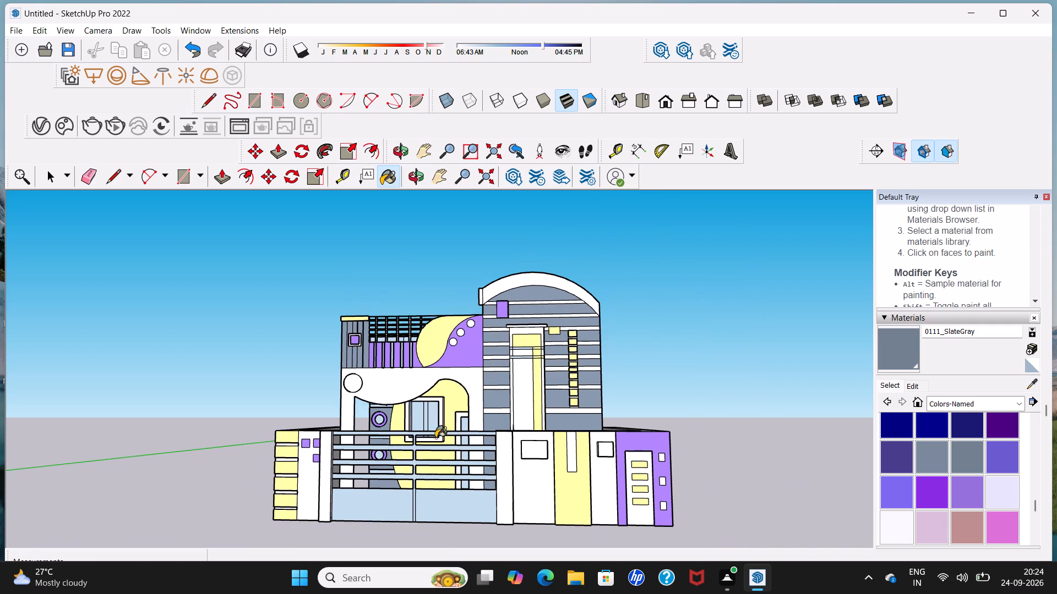
{"action": "scroll", "coordinate": [269, 519], "scroll_direction": "up", "scroll_amount": 3}
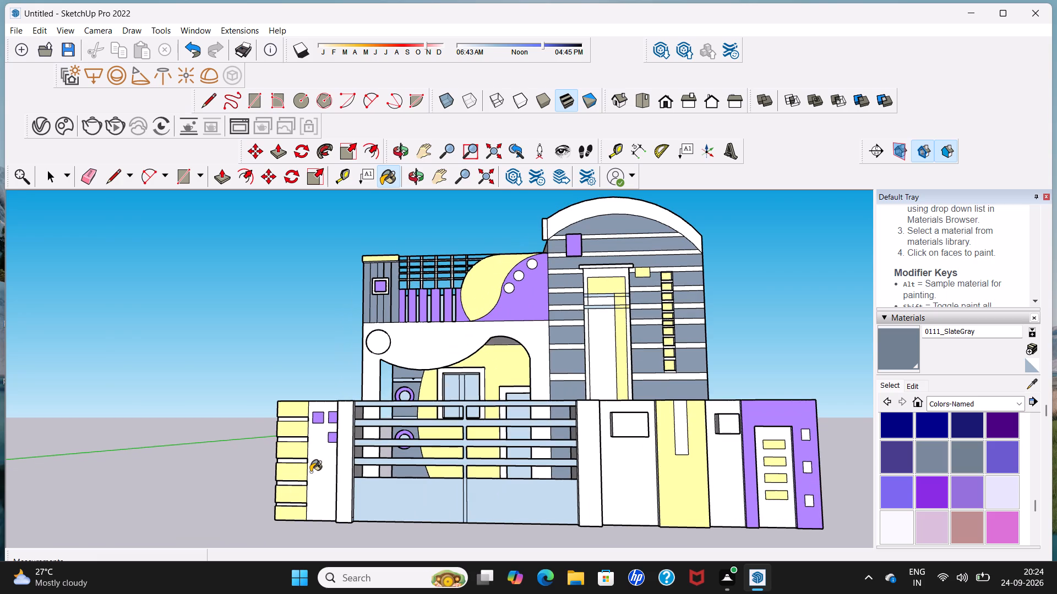
{"action": "left_click", "coordinate": [320, 470]}
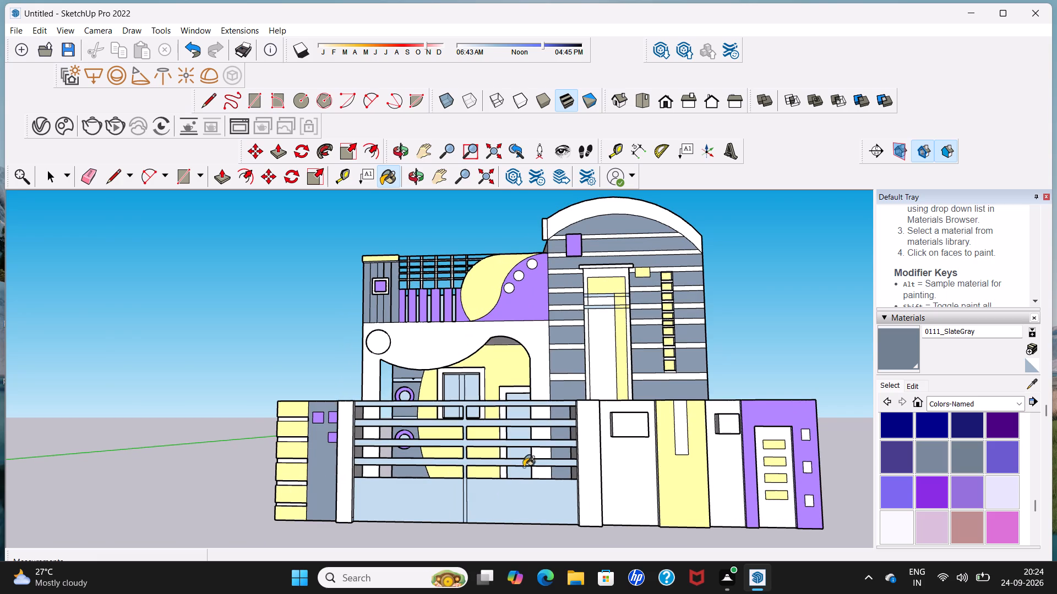
{"action": "scroll", "coordinate": [553, 460], "scroll_direction": "down", "scroll_amount": 2}
{"action": "left_click", "coordinate": [618, 465]}
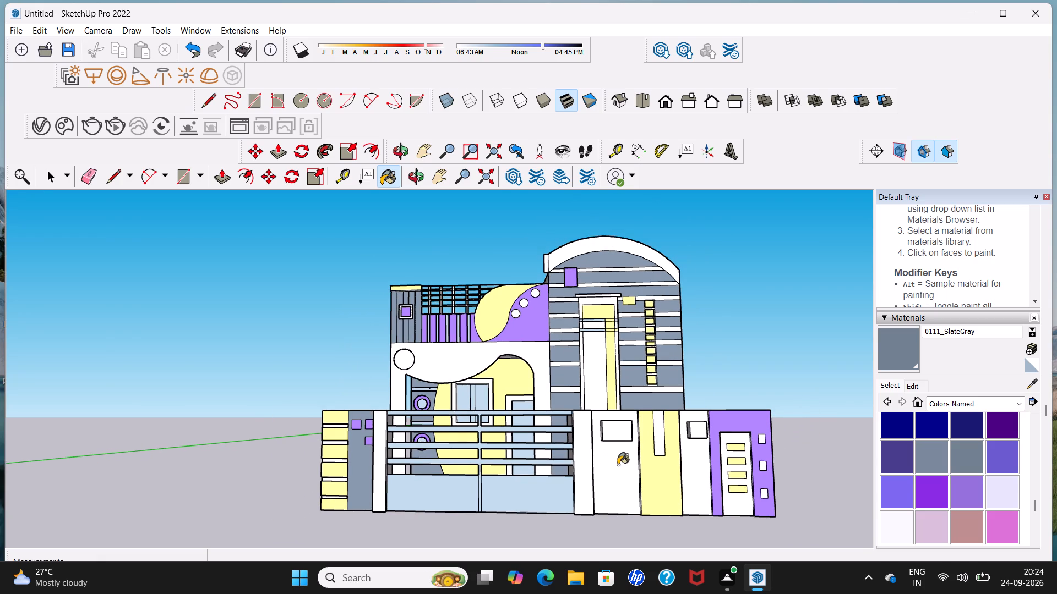
{"action": "left_click", "coordinate": [699, 464]}
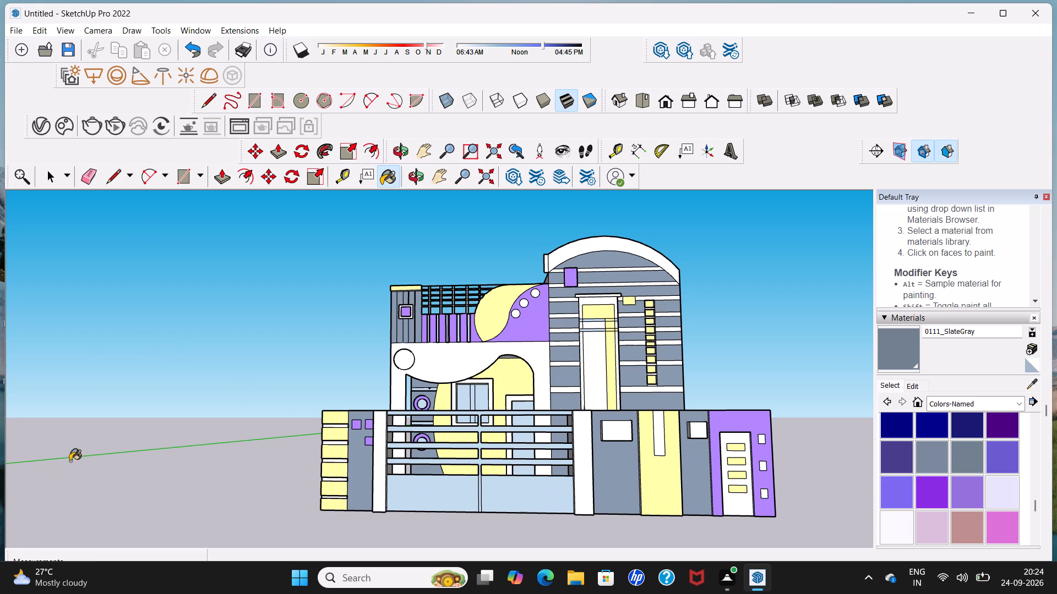
Paint the frame segments around the tower's tall window with 0115_MediumPurple.
{"action": "scroll", "coordinate": [454, 395], "scroll_direction": "down", "scroll_amount": 5}
{"action": "middle_click_drag", "start_coordinate": [454, 395], "coordinate": [318, 388], "text": "shift"}
{"action": "middle_click_drag", "start_coordinate": [318, 388], "coordinate": [322, 422]}
{"action": "scroll", "coordinate": [363, 380], "scroll_direction": "up", "scroll_amount": 4}
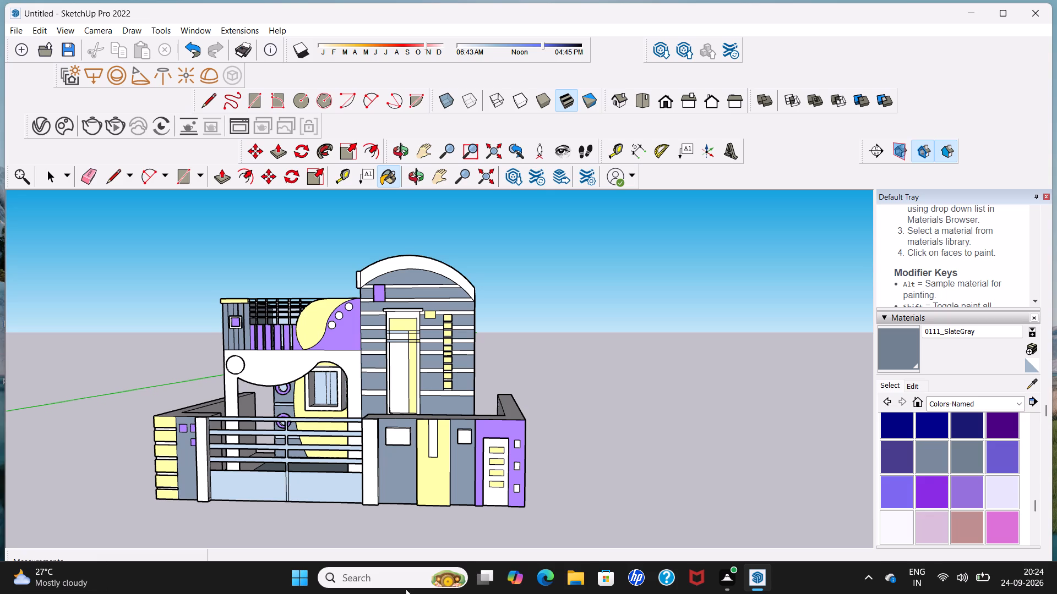
{"action": "left_click", "coordinate": [967, 498]}
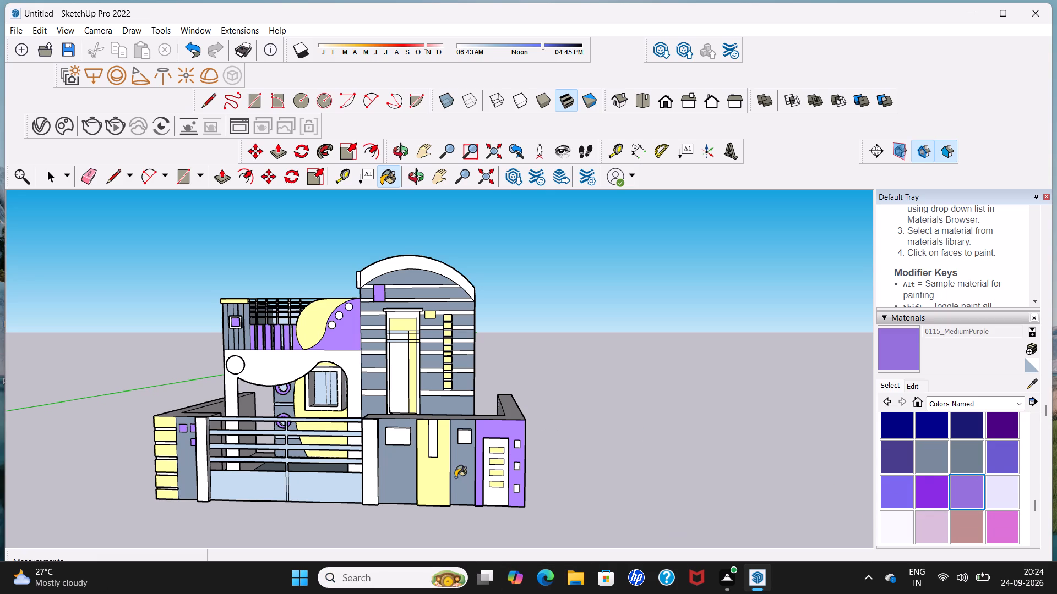
{"action": "scroll", "coordinate": [396, 427], "scroll_direction": "up", "scroll_amount": 3}
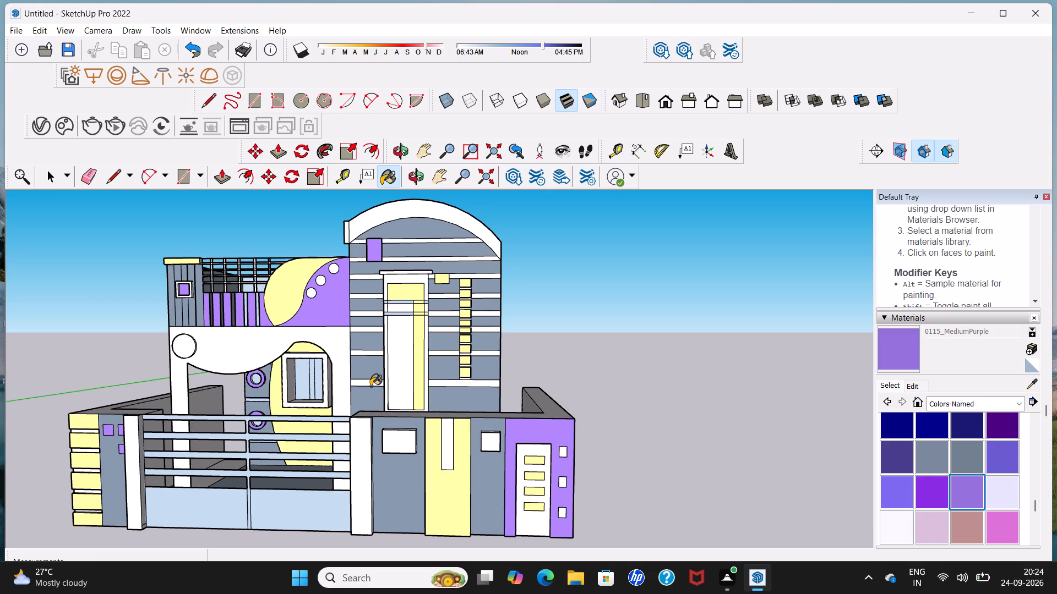
{"action": "scroll", "coordinate": [390, 364], "scroll_direction": "up", "scroll_amount": 4}
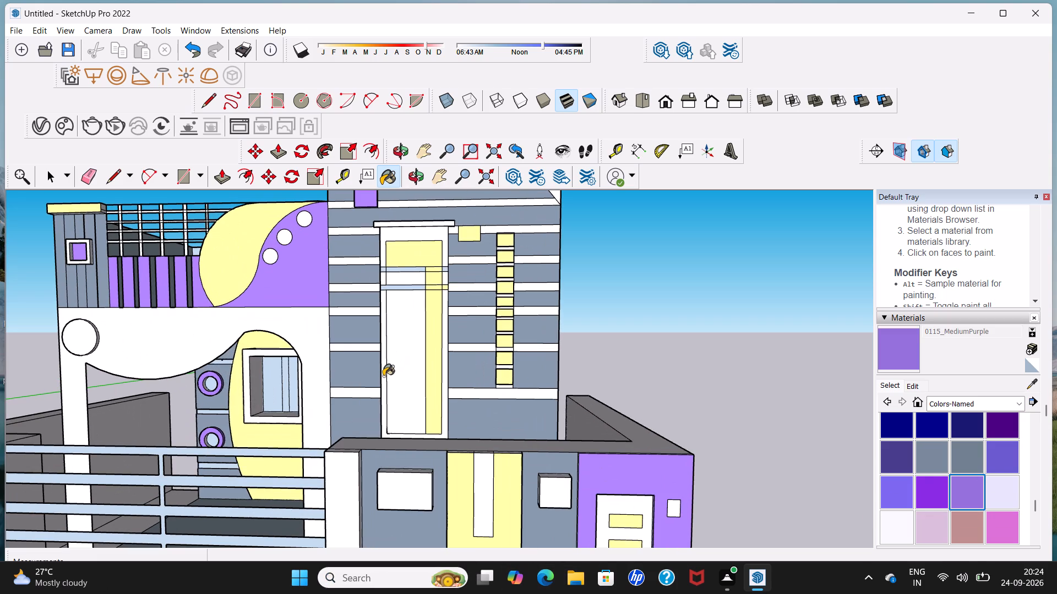
{"action": "left_click", "coordinate": [383, 376]}
{"action": "scroll", "coordinate": [385, 278], "scroll_direction": "up", "scroll_amount": 5}
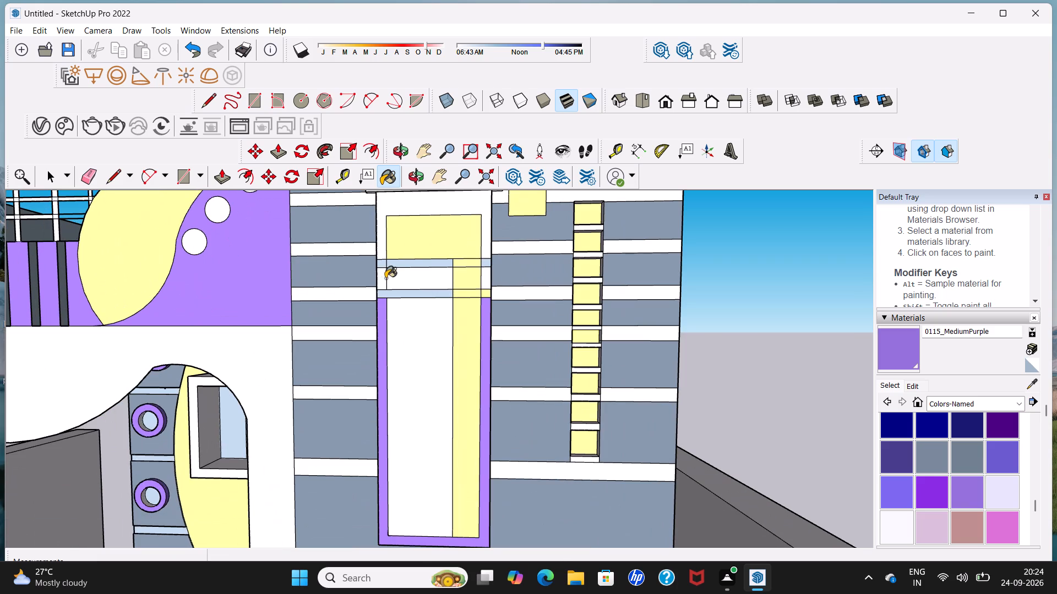
{"action": "left_click", "coordinate": [378, 285]}
{"action": "left_click", "coordinate": [380, 250]}
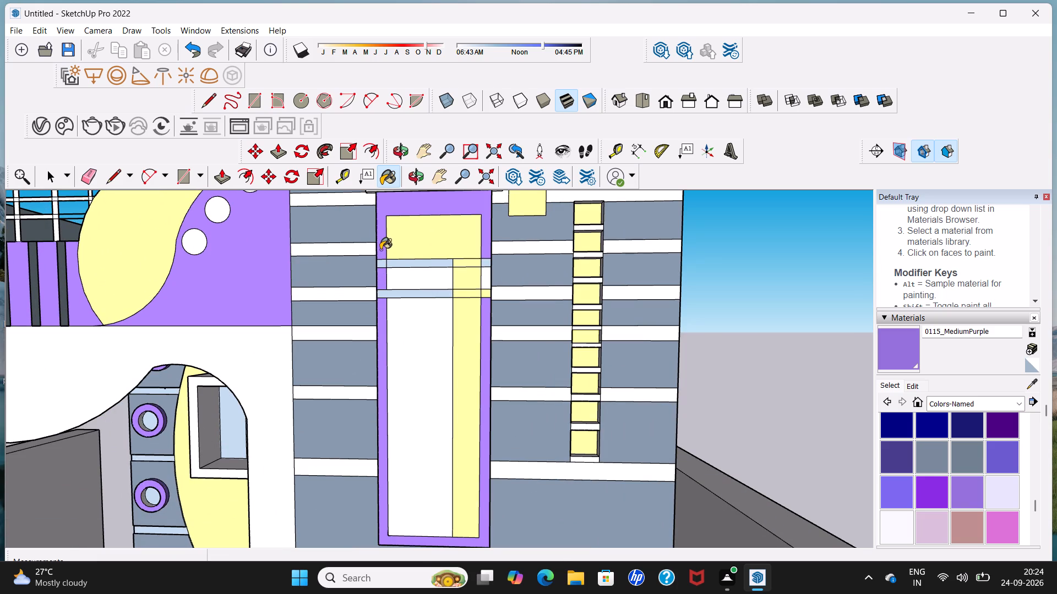
{"action": "left_click", "coordinate": [484, 279]}
Examine the painted facade and front boundary wall from several angles and distances.
{"action": "scroll", "coordinate": [484, 281], "scroll_direction": "down", "scroll_amount": 14}
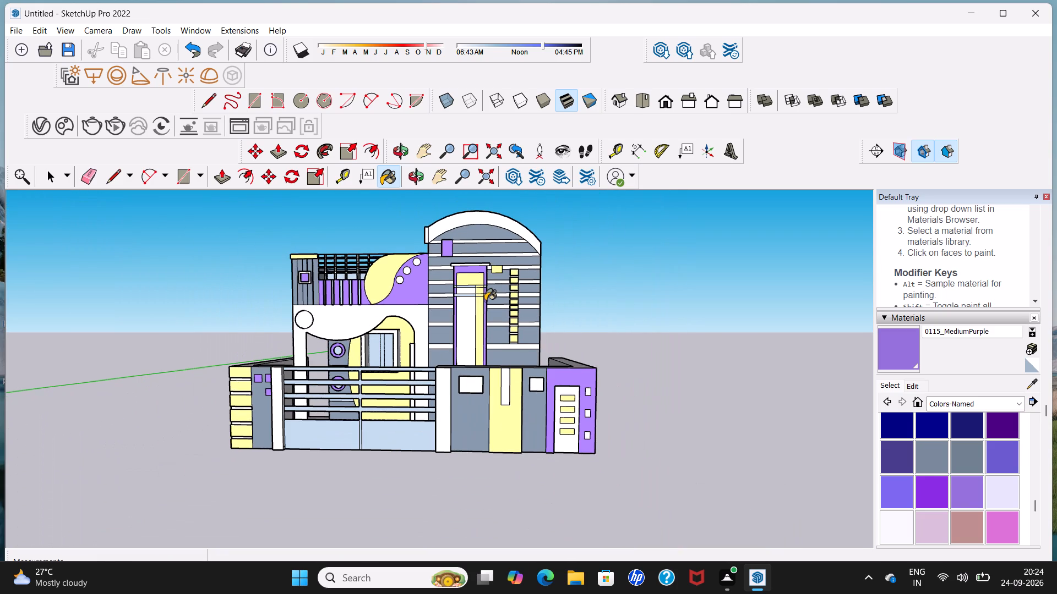
{"action": "middle_click_drag", "start_coordinate": [485, 301], "coordinate": [445, 326]}
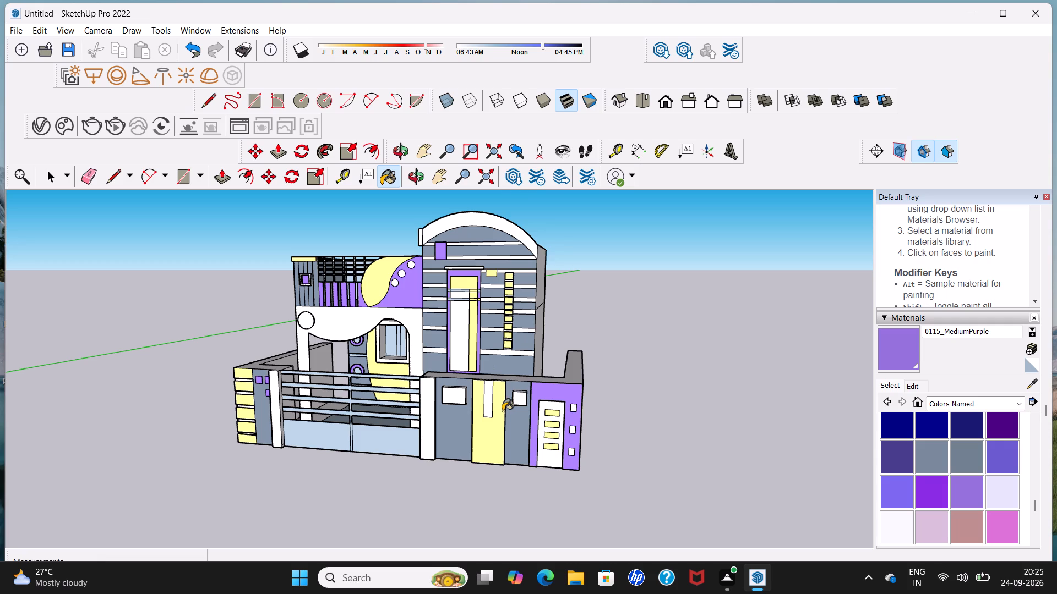
{"action": "scroll", "coordinate": [503, 411], "scroll_direction": "up", "scroll_amount": 4}
{"action": "middle_click_drag", "start_coordinate": [516, 408], "coordinate": [530, 378]}
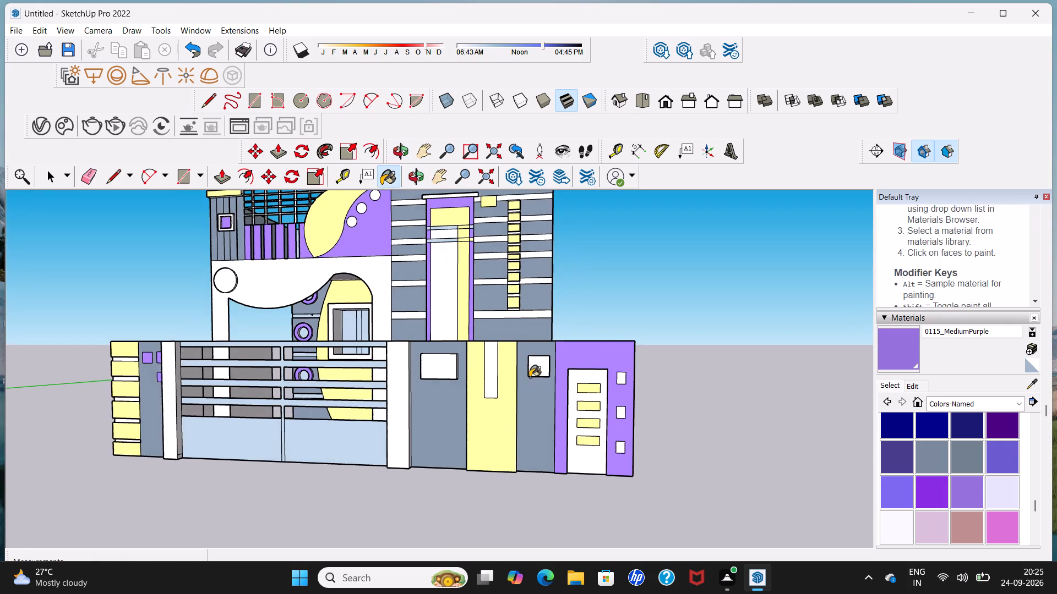
{"action": "scroll", "coordinate": [530, 377], "scroll_direction": "up", "scroll_amount": 3}
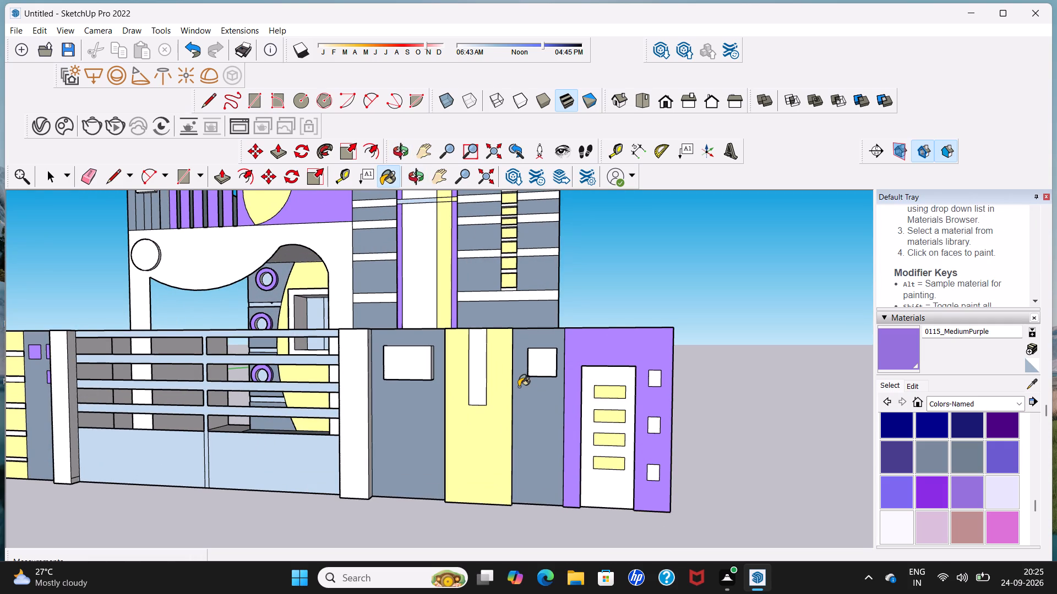
{"action": "middle_click_drag", "start_coordinate": [519, 387], "coordinate": [525, 417]}
{"action": "scroll", "coordinate": [525, 401], "scroll_direction": "down", "scroll_amount": 10}
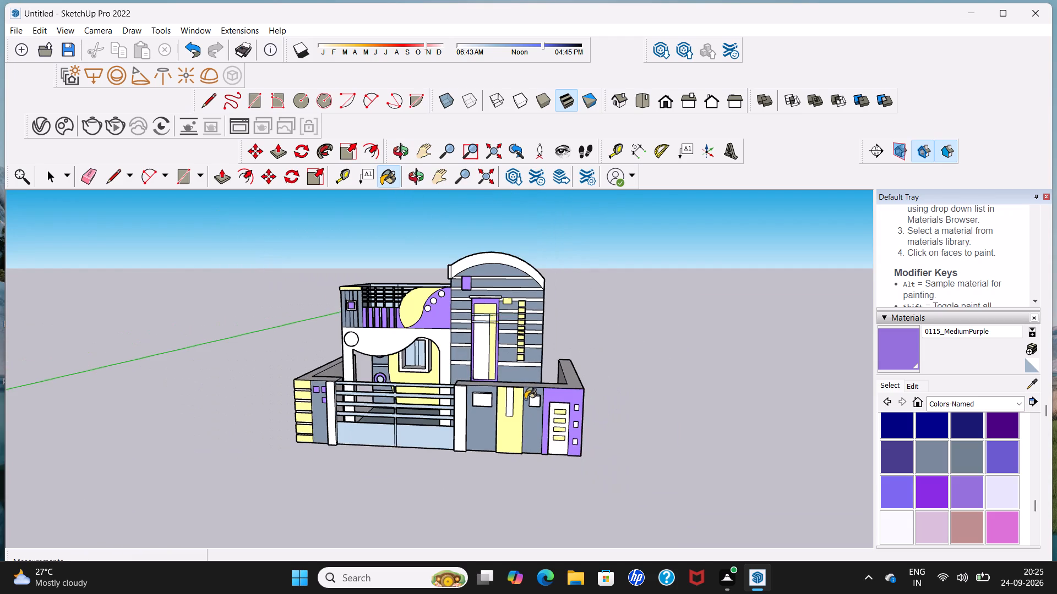
{"action": "middle_click_drag", "start_coordinate": [522, 398], "coordinate": [566, 392]}
{"action": "scroll", "coordinate": [492, 395], "scroll_direction": "up", "scroll_amount": 3}
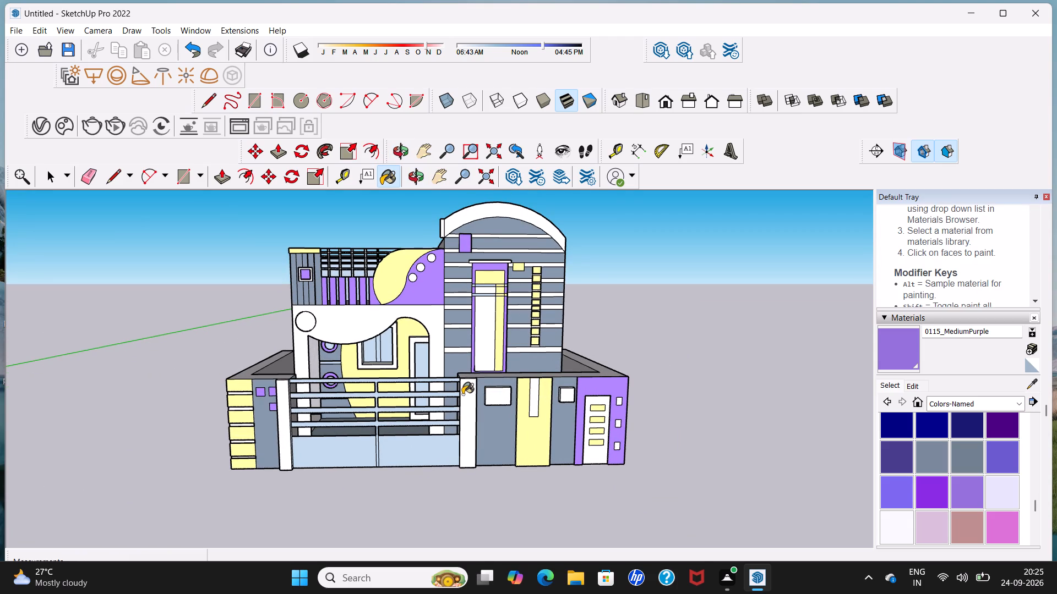
{"action": "key", "text": "space"}
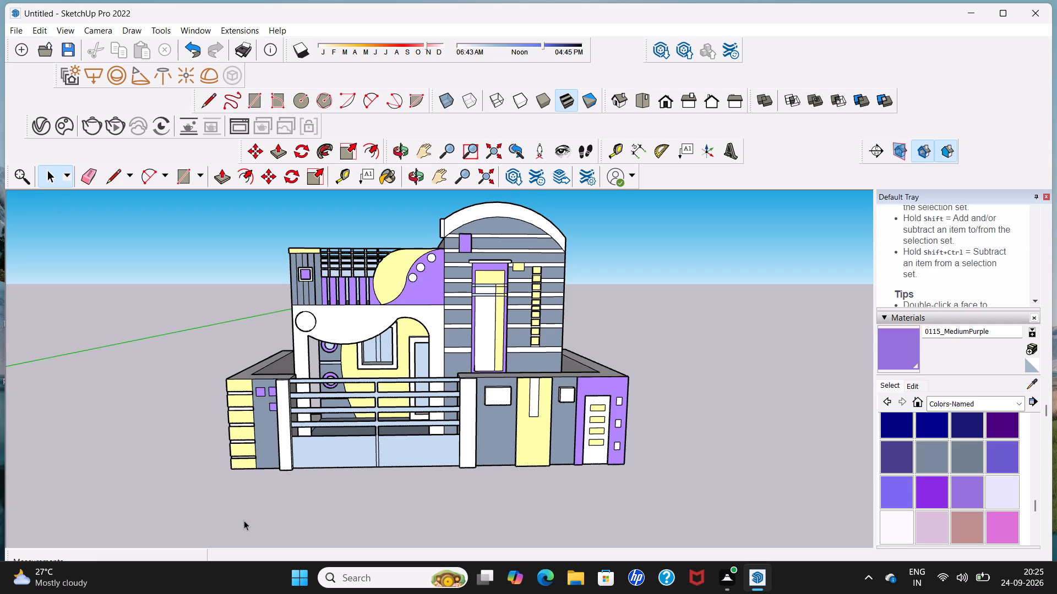
{"action": "middle_click_drag", "start_coordinate": [430, 425], "coordinate": [333, 427]}
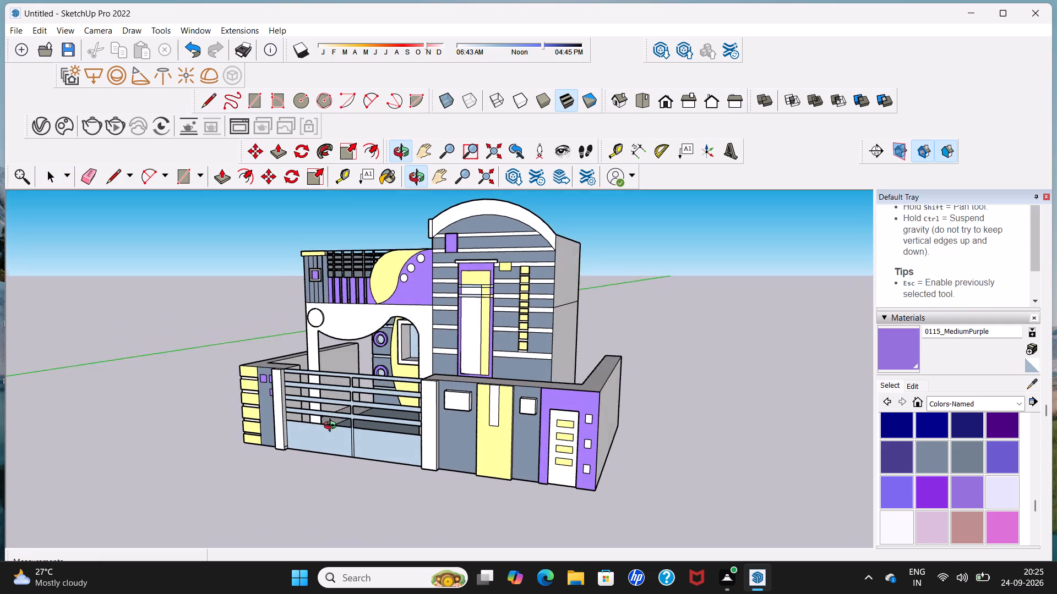
{"action": "middle_click_drag", "start_coordinate": [333, 427], "coordinate": [330, 424]}
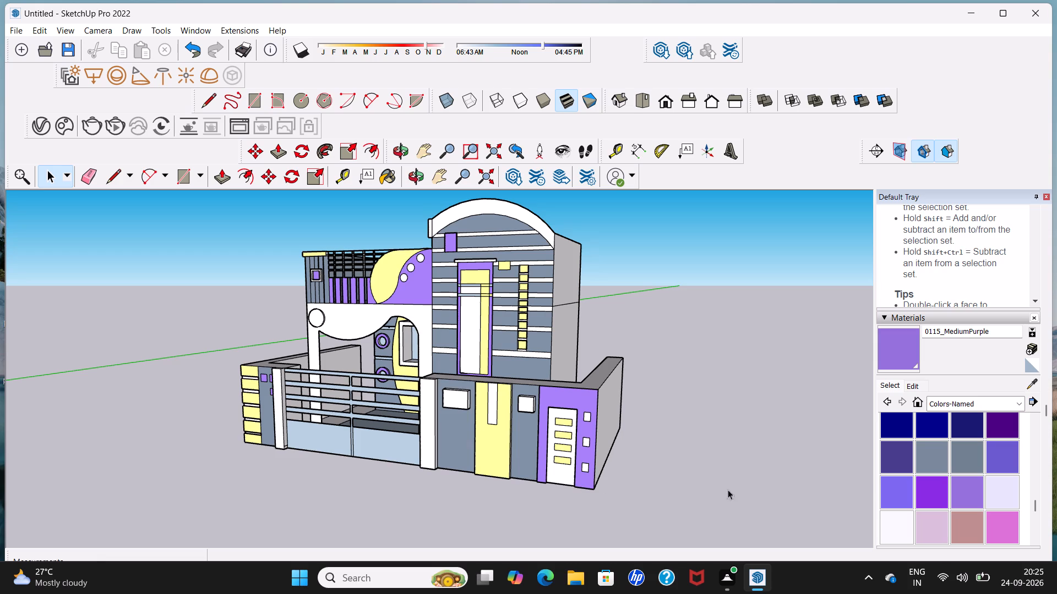
Paint the boundary wall's slotted panel and the three small squares beside it, within the purple section, with 0128_White.
{"action": "scroll", "coordinate": [902, 504], "scroll_direction": "down", "scroll_amount": 2}
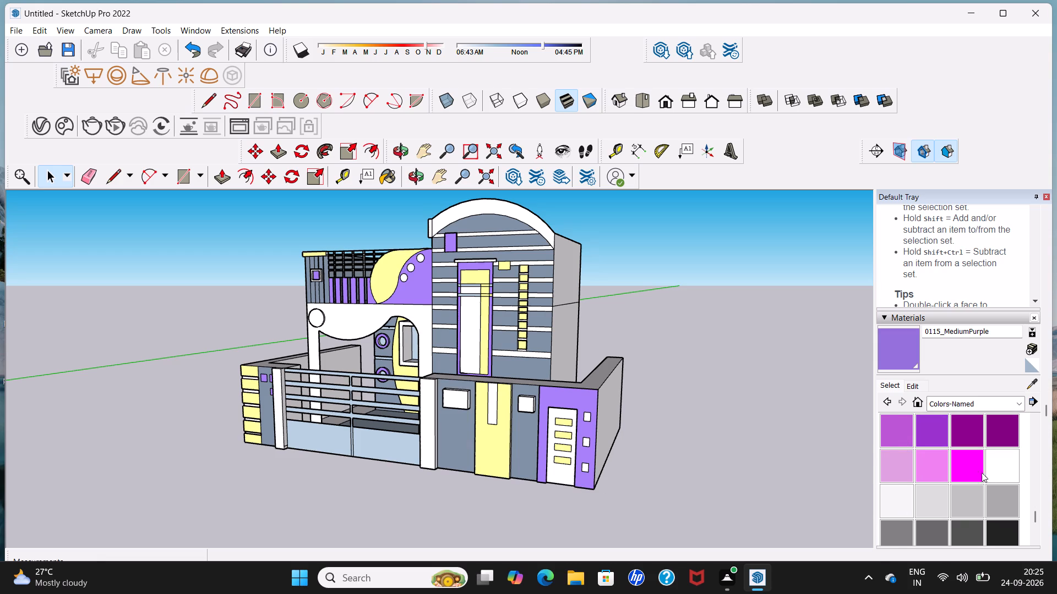
{"action": "left_click", "coordinate": [991, 468]}
{"action": "scroll", "coordinate": [547, 485], "scroll_direction": "up", "scroll_amount": 4}
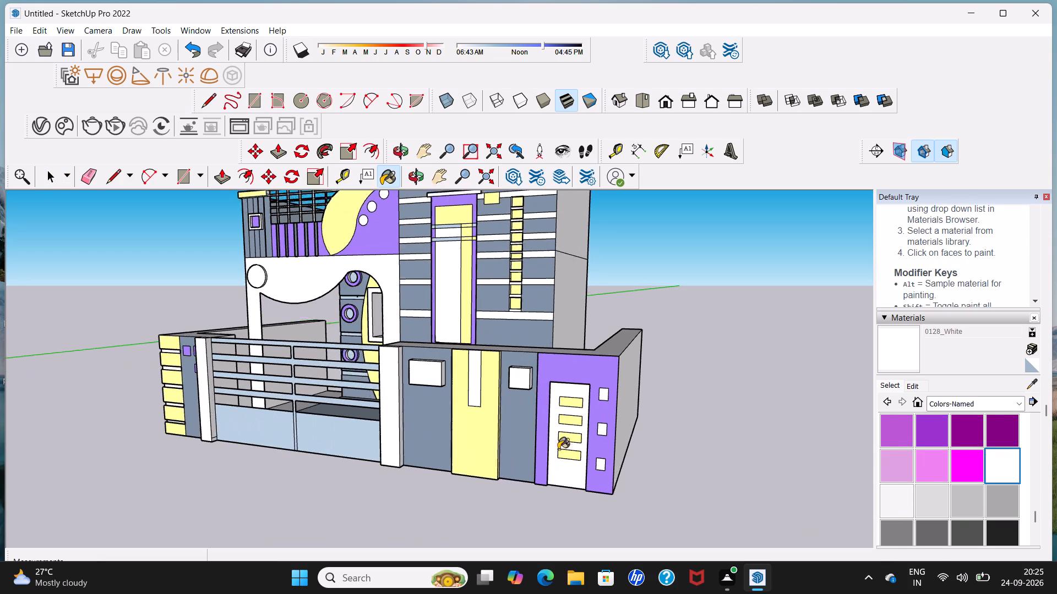
{"action": "left_click", "coordinate": [577, 470]}
{"action": "left_click", "coordinate": [611, 470]}
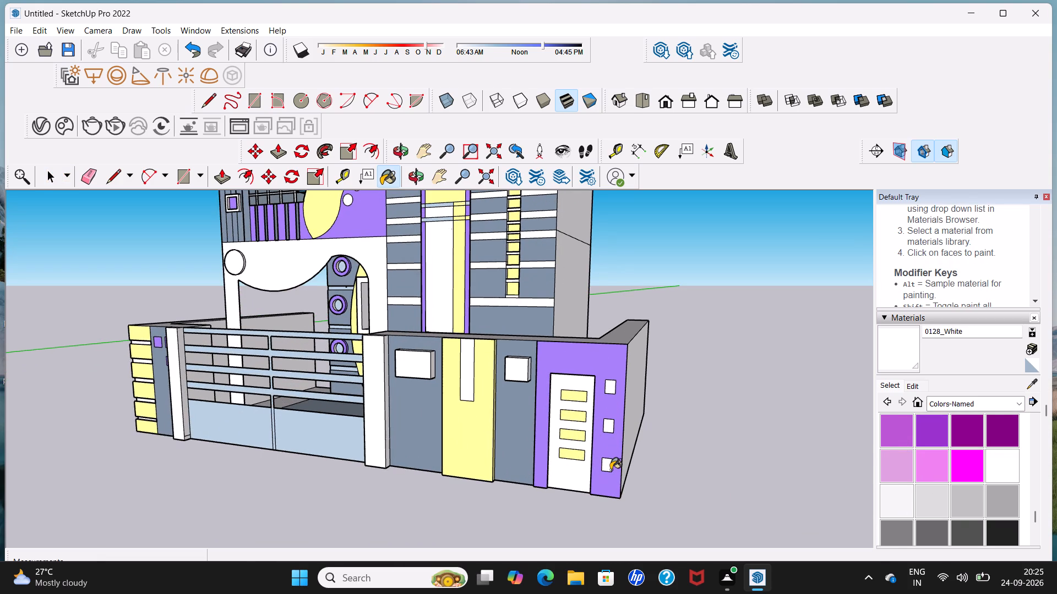
{"action": "left_click", "coordinate": [608, 430]}
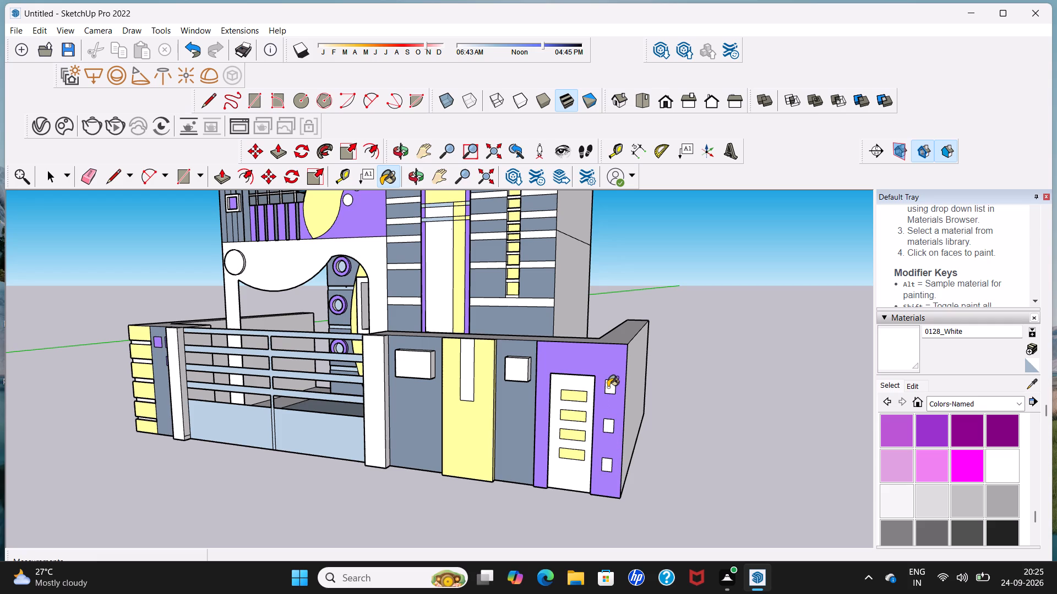
{"action": "left_click", "coordinate": [608, 387]}
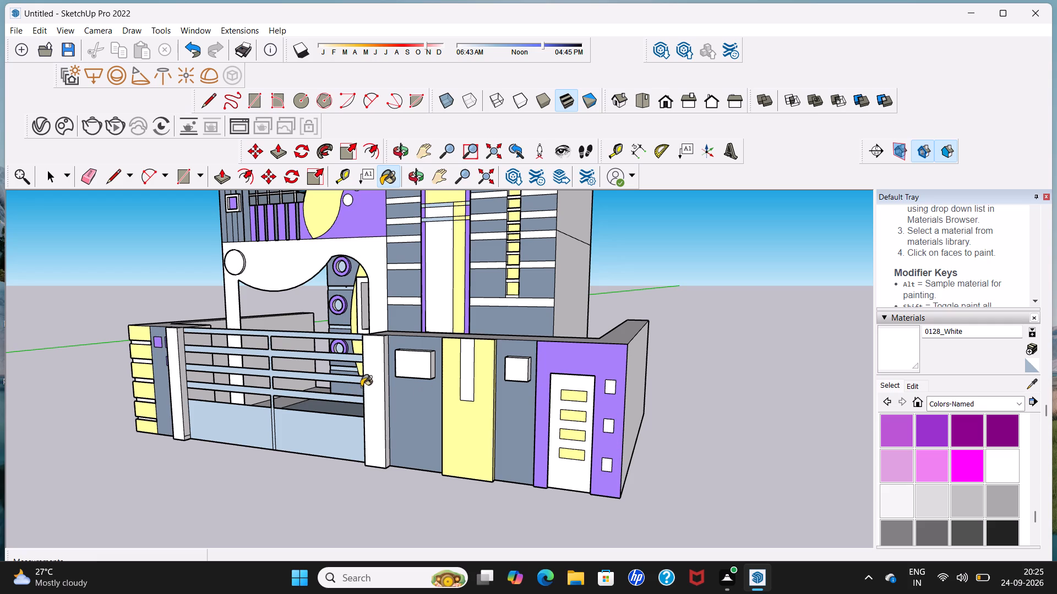
Paint the front and side faces of the two gate pillars with 0128_White.
{"action": "left_click", "coordinate": [371, 386]}
{"action": "scroll", "coordinate": [397, 397], "scroll_direction": "up", "scroll_amount": 4}
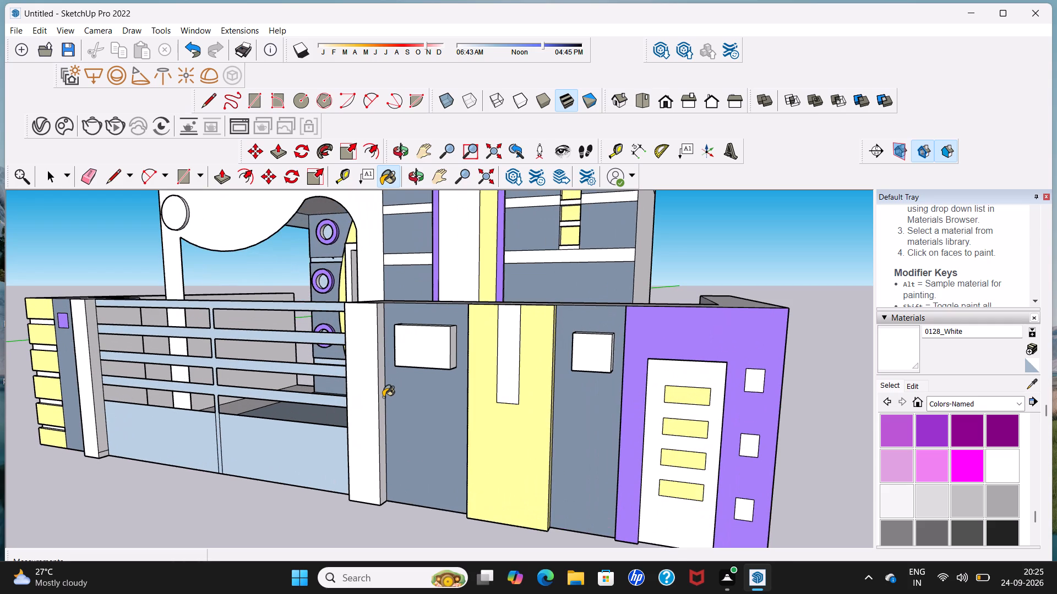
{"action": "left_click", "coordinate": [383, 397]}
{"action": "scroll", "coordinate": [96, 384], "scroll_direction": "up", "scroll_amount": 4}
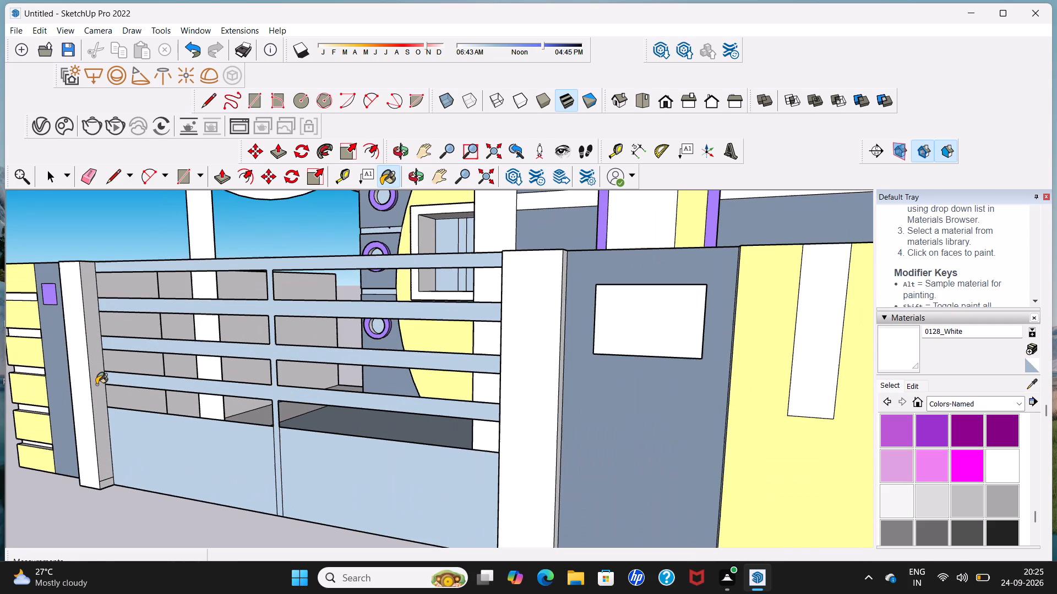
{"action": "left_click", "coordinate": [96, 384]}
{"action": "left_click", "coordinate": [80, 387]}
{"action": "scroll", "coordinate": [80, 387], "scroll_direction": "down", "scroll_amount": 10}
{"action": "middle_click_drag", "start_coordinate": [95, 378], "coordinate": [110, 396]}
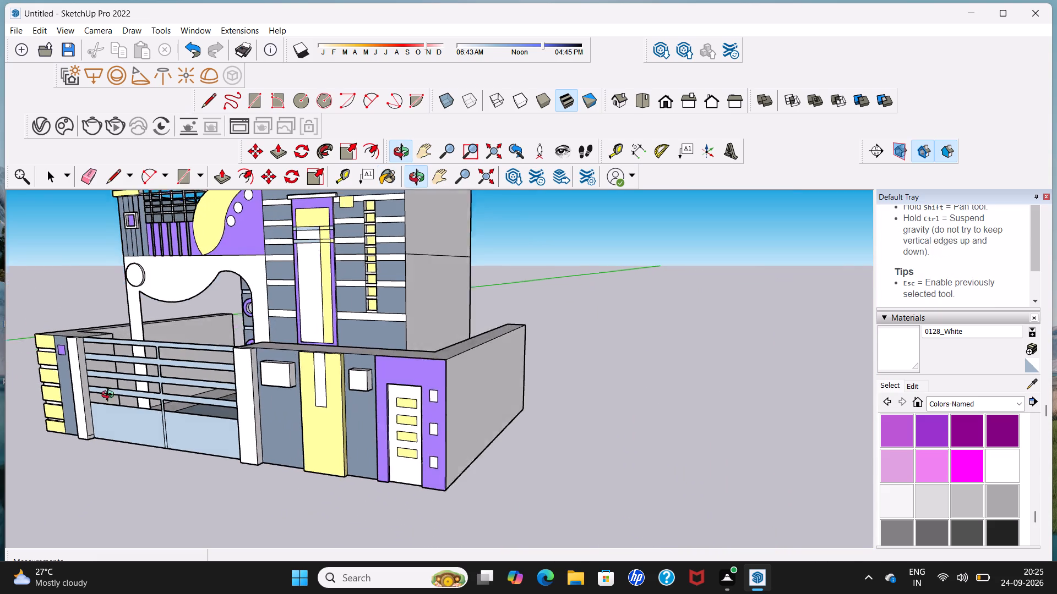
{"action": "middle_click_drag", "start_coordinate": [110, 396], "coordinate": [213, 413]}
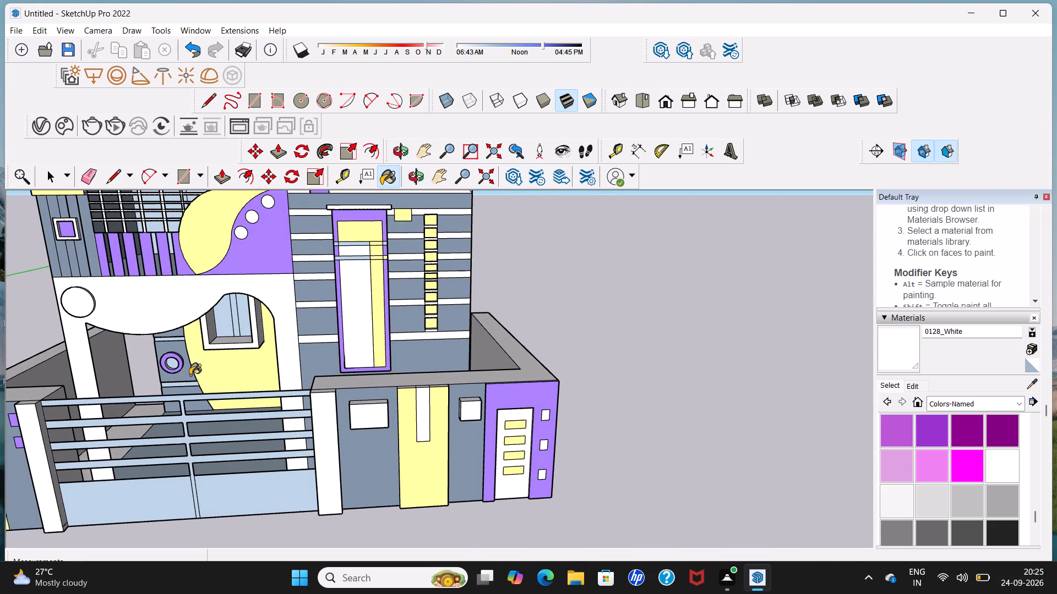
Paint the curved front face of the porch with 0128_White.
{"action": "left_click", "coordinate": [193, 310]}
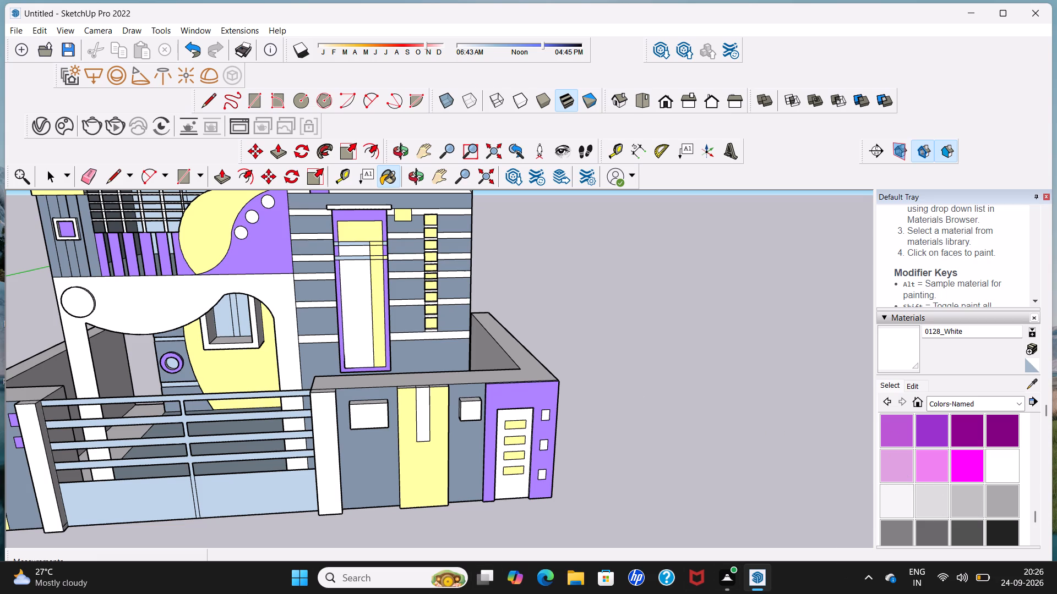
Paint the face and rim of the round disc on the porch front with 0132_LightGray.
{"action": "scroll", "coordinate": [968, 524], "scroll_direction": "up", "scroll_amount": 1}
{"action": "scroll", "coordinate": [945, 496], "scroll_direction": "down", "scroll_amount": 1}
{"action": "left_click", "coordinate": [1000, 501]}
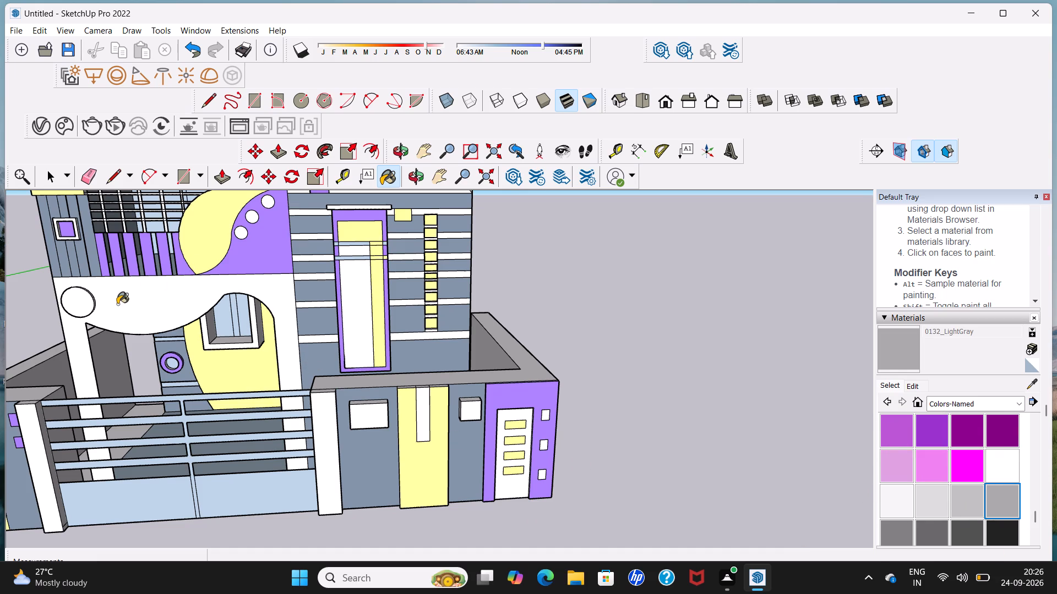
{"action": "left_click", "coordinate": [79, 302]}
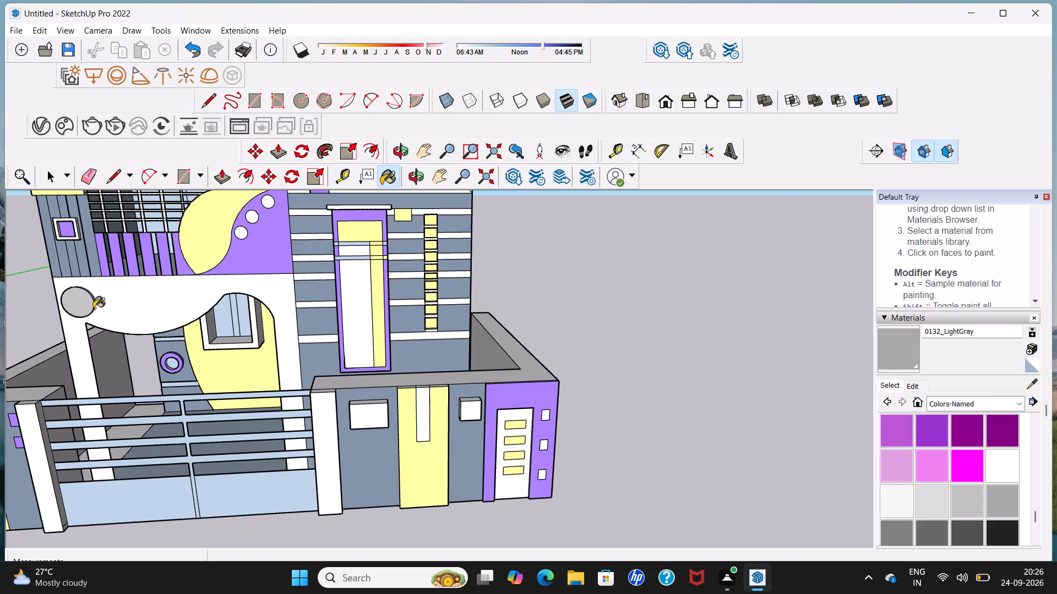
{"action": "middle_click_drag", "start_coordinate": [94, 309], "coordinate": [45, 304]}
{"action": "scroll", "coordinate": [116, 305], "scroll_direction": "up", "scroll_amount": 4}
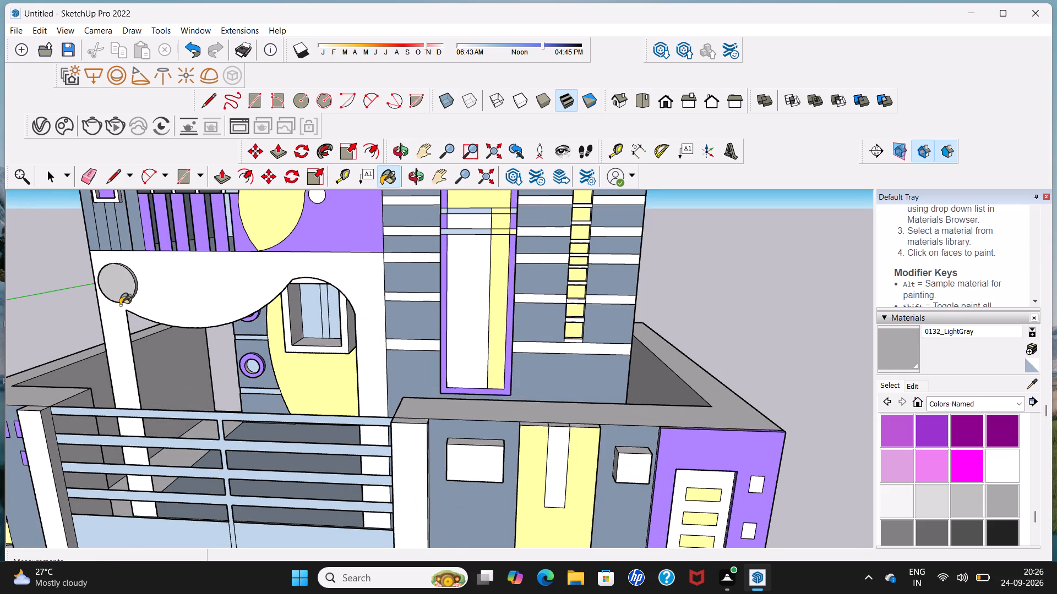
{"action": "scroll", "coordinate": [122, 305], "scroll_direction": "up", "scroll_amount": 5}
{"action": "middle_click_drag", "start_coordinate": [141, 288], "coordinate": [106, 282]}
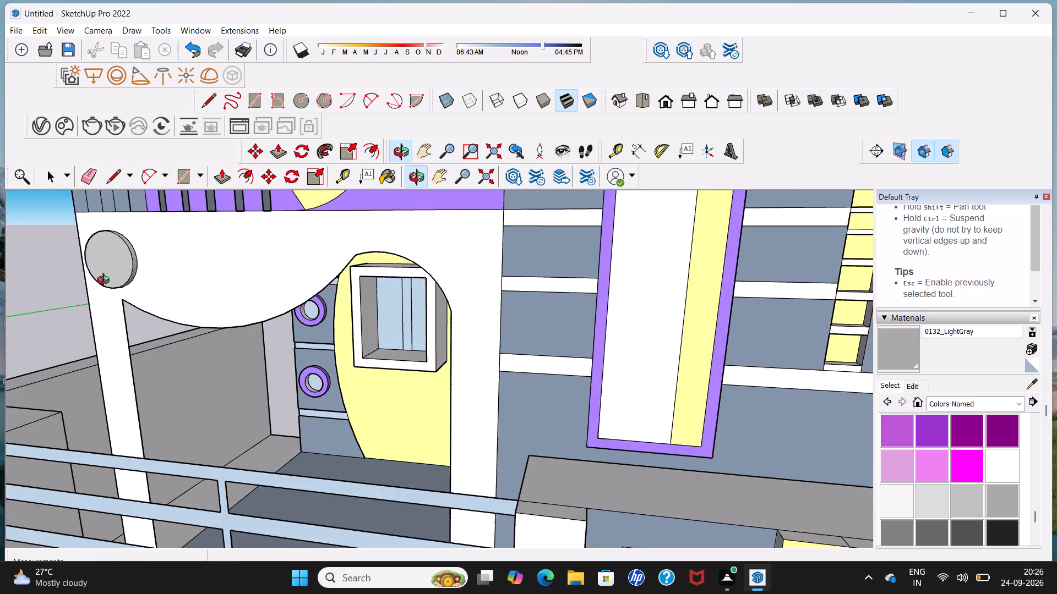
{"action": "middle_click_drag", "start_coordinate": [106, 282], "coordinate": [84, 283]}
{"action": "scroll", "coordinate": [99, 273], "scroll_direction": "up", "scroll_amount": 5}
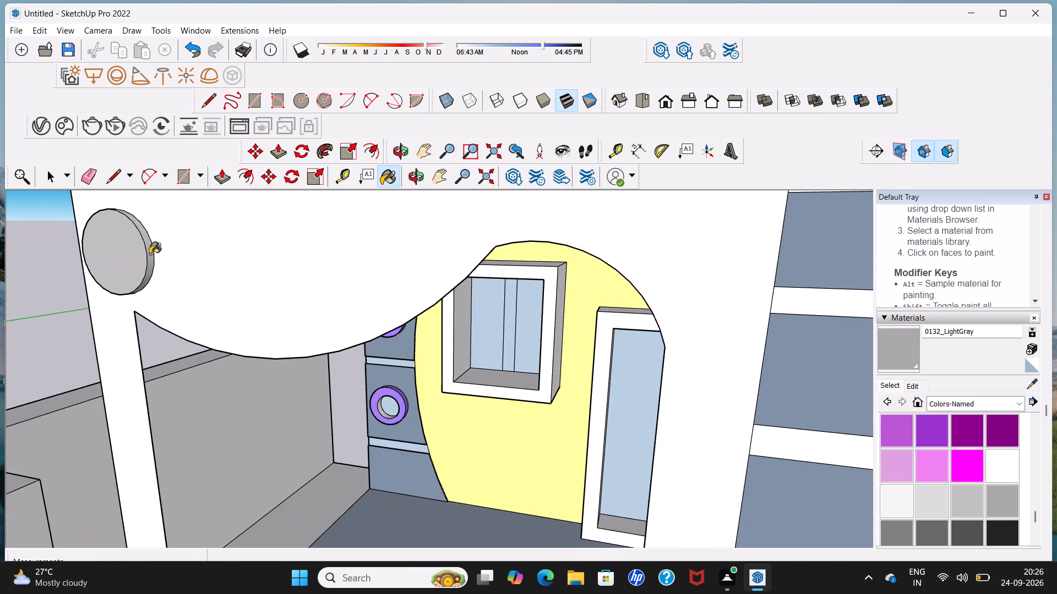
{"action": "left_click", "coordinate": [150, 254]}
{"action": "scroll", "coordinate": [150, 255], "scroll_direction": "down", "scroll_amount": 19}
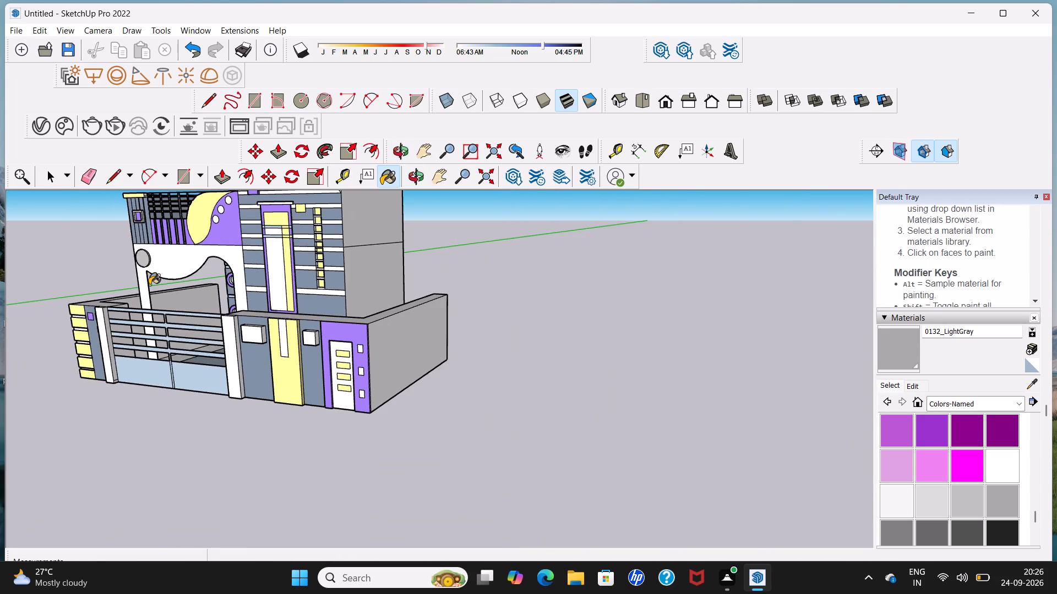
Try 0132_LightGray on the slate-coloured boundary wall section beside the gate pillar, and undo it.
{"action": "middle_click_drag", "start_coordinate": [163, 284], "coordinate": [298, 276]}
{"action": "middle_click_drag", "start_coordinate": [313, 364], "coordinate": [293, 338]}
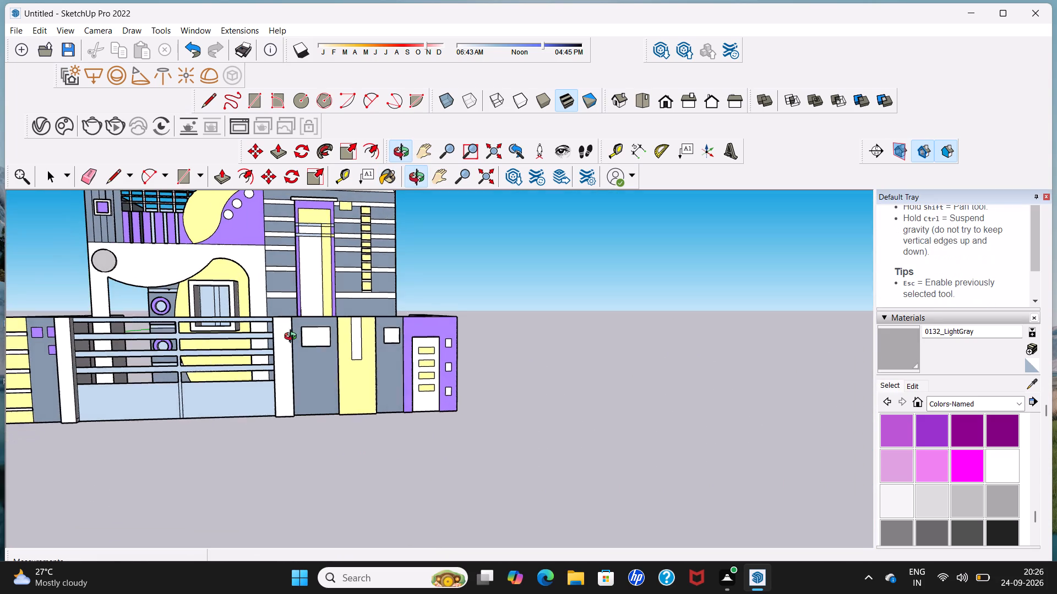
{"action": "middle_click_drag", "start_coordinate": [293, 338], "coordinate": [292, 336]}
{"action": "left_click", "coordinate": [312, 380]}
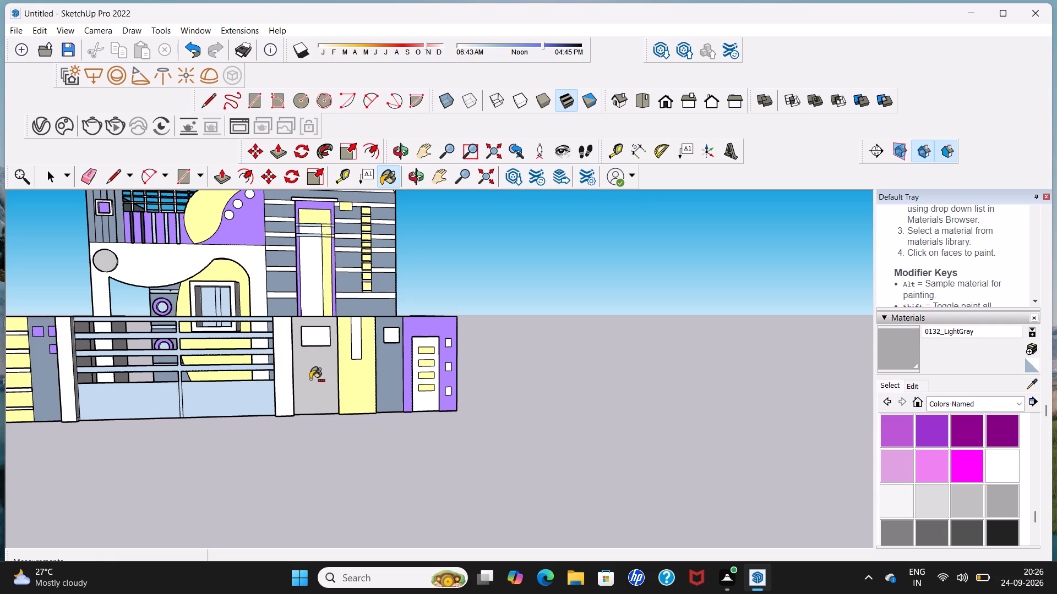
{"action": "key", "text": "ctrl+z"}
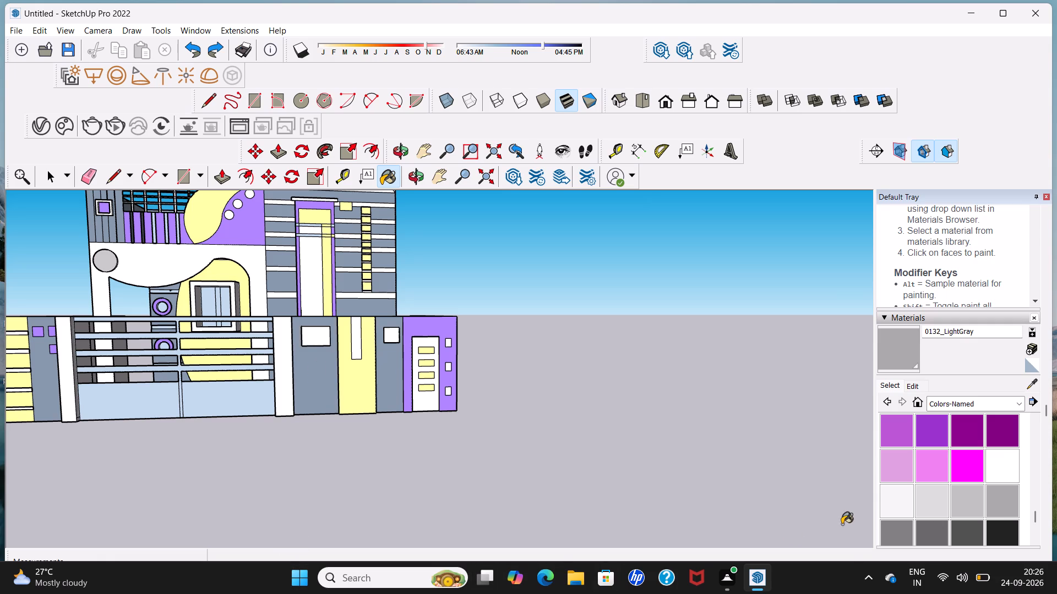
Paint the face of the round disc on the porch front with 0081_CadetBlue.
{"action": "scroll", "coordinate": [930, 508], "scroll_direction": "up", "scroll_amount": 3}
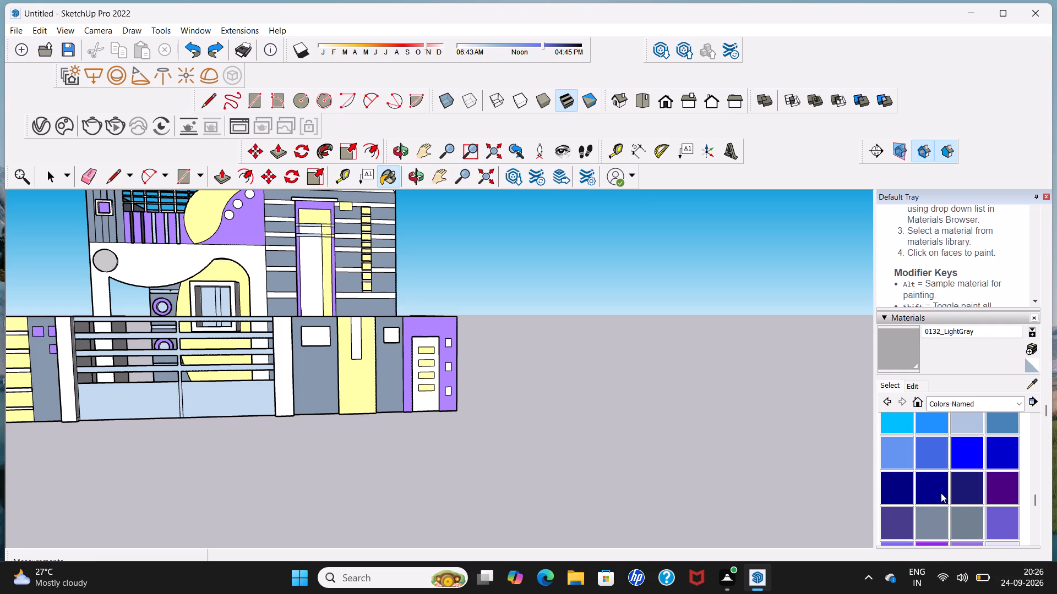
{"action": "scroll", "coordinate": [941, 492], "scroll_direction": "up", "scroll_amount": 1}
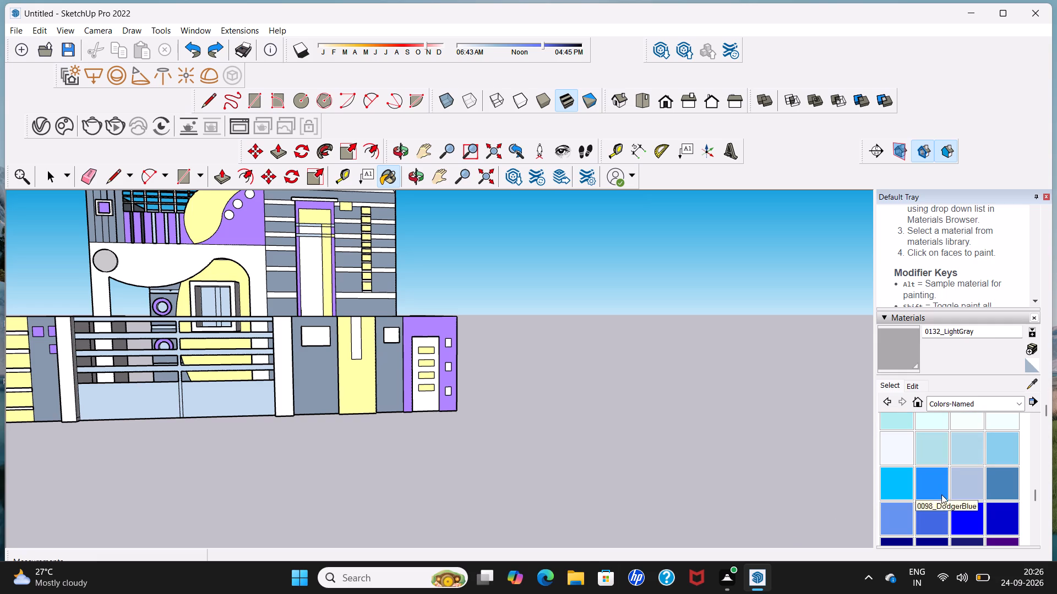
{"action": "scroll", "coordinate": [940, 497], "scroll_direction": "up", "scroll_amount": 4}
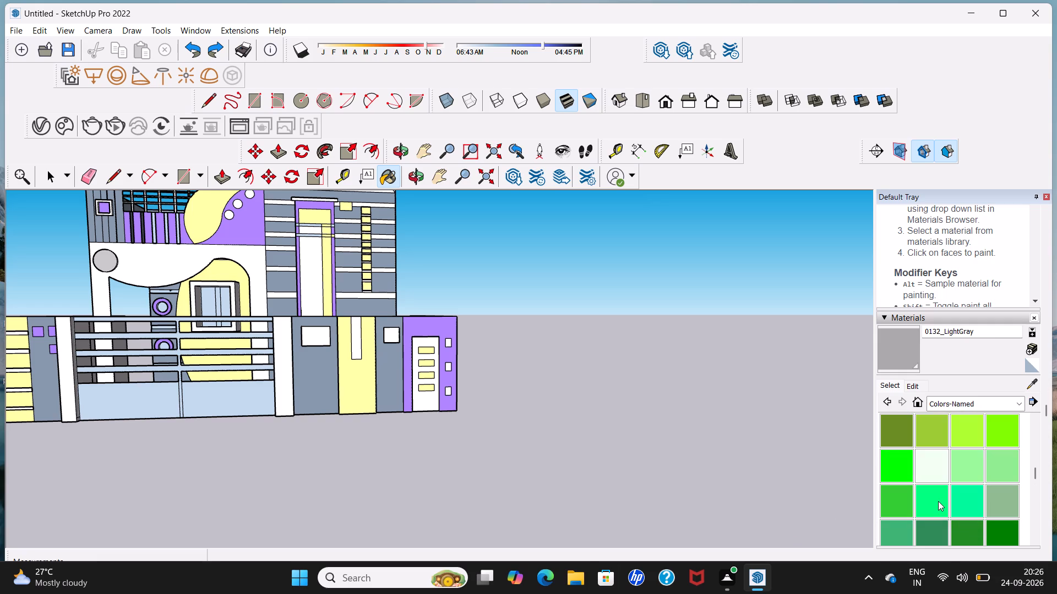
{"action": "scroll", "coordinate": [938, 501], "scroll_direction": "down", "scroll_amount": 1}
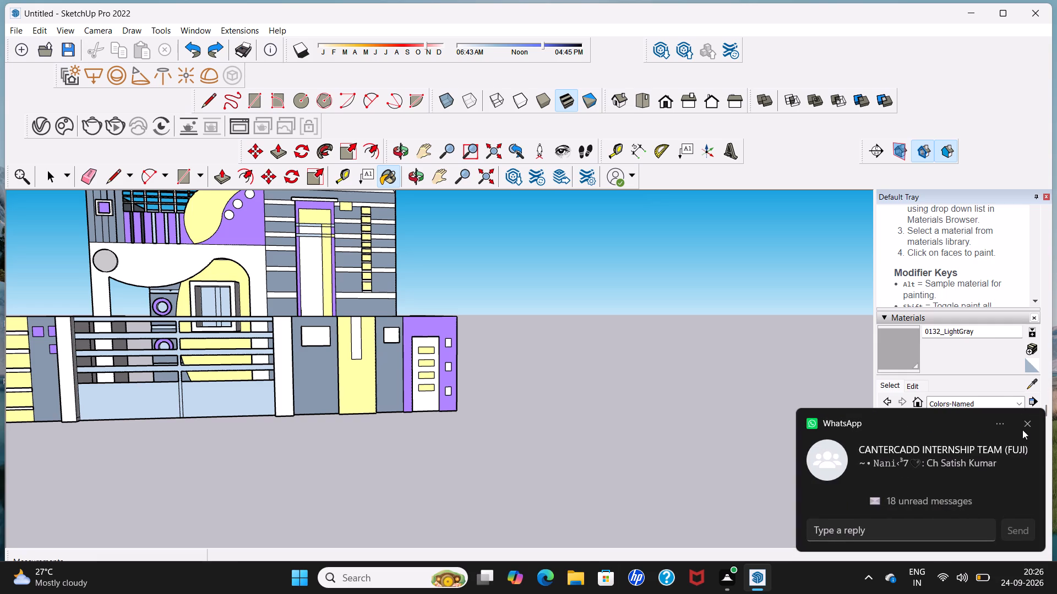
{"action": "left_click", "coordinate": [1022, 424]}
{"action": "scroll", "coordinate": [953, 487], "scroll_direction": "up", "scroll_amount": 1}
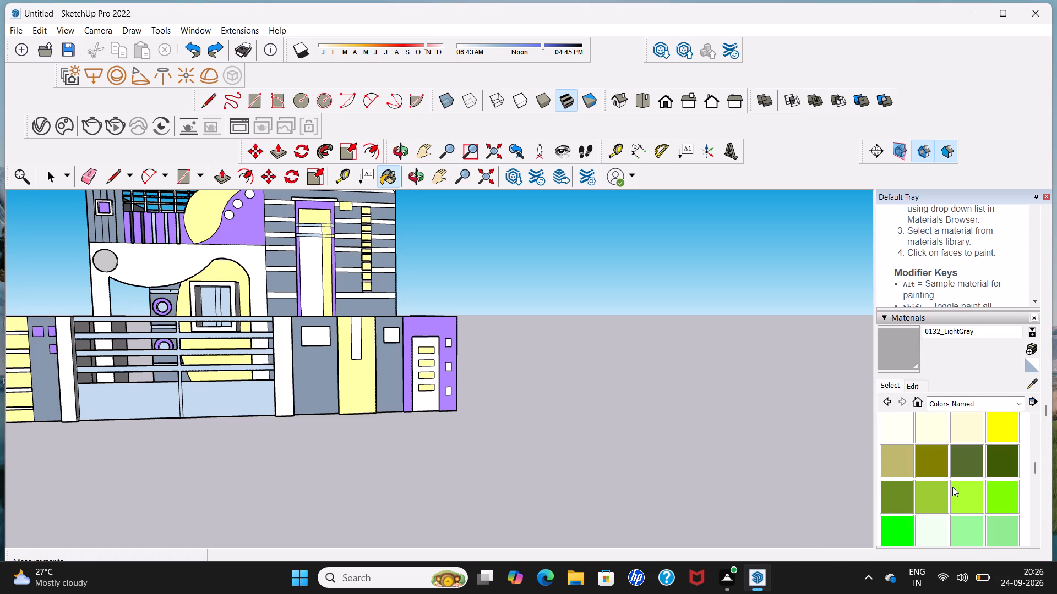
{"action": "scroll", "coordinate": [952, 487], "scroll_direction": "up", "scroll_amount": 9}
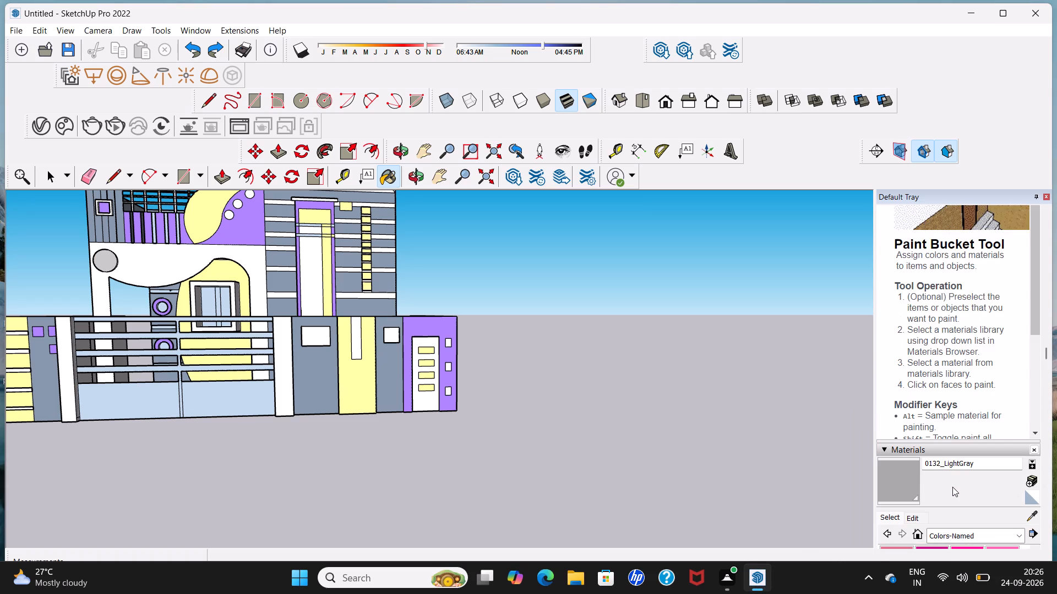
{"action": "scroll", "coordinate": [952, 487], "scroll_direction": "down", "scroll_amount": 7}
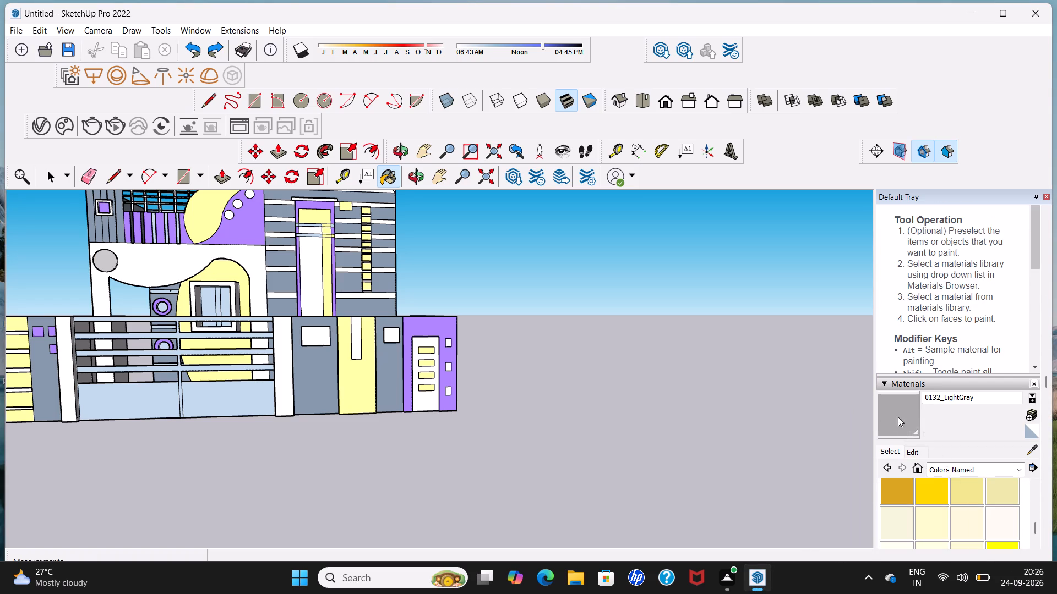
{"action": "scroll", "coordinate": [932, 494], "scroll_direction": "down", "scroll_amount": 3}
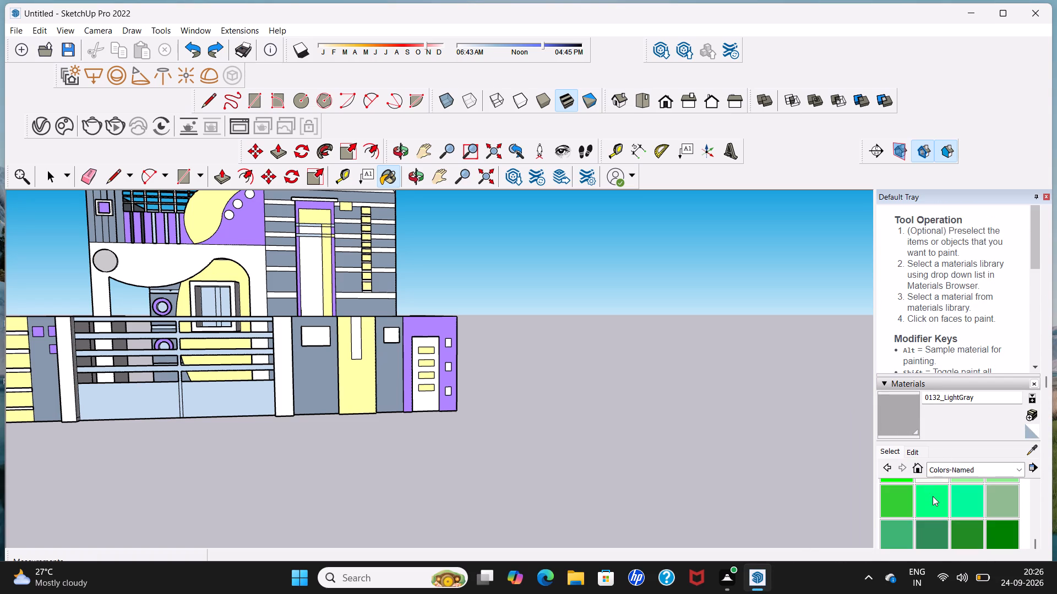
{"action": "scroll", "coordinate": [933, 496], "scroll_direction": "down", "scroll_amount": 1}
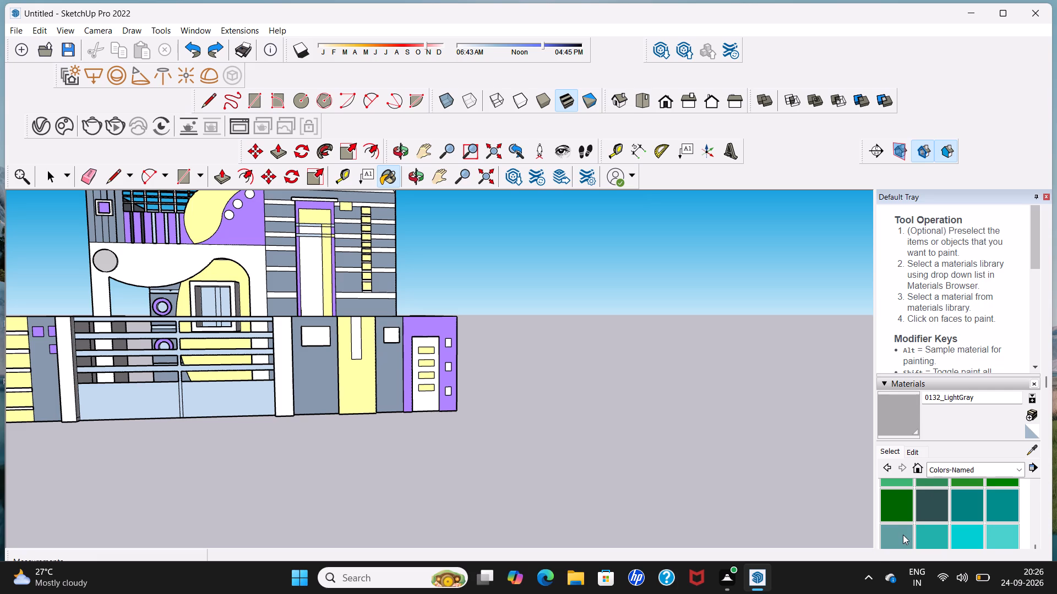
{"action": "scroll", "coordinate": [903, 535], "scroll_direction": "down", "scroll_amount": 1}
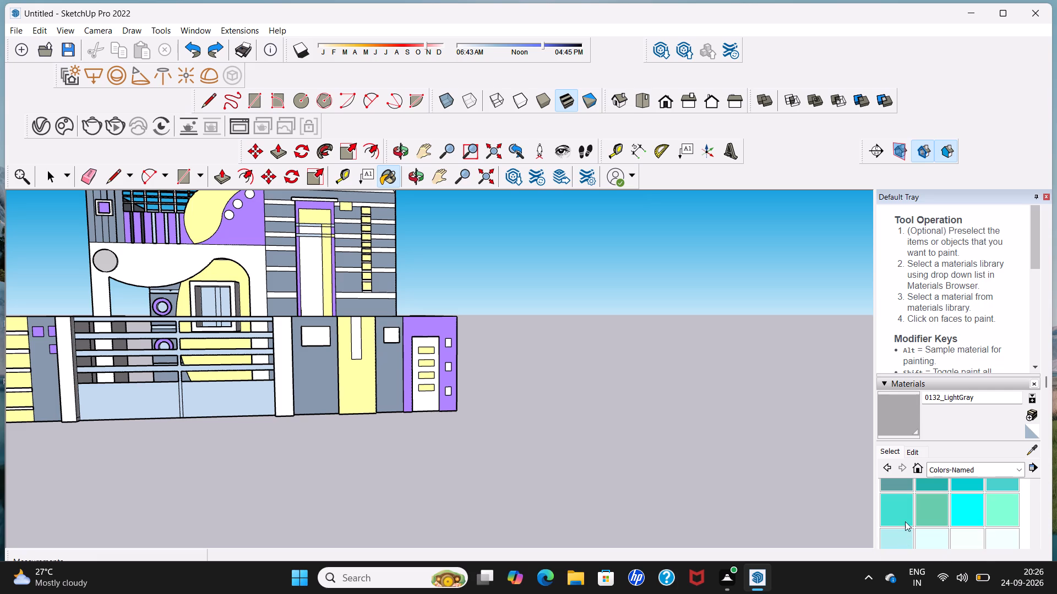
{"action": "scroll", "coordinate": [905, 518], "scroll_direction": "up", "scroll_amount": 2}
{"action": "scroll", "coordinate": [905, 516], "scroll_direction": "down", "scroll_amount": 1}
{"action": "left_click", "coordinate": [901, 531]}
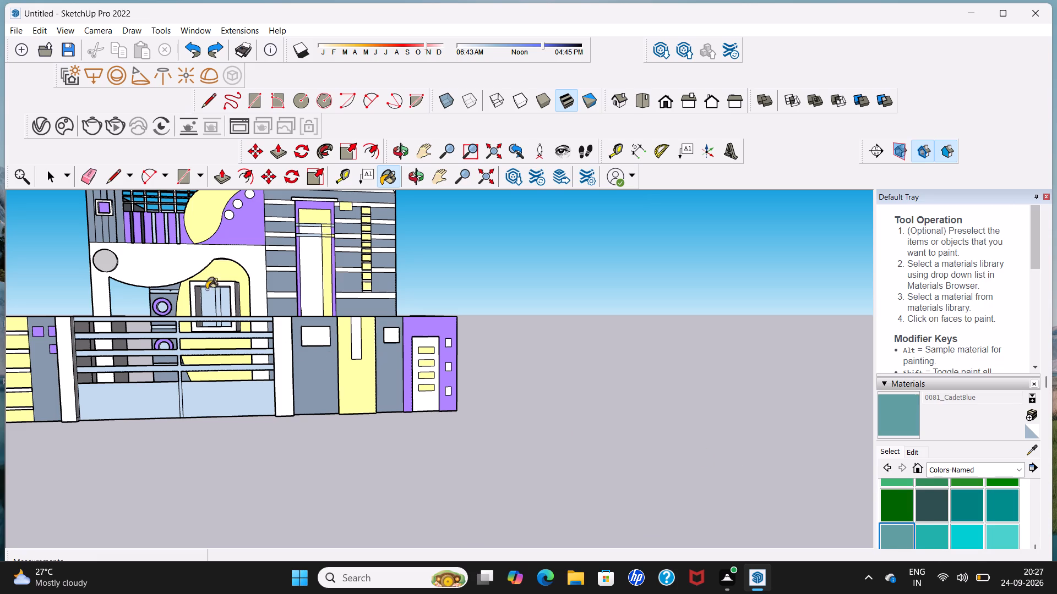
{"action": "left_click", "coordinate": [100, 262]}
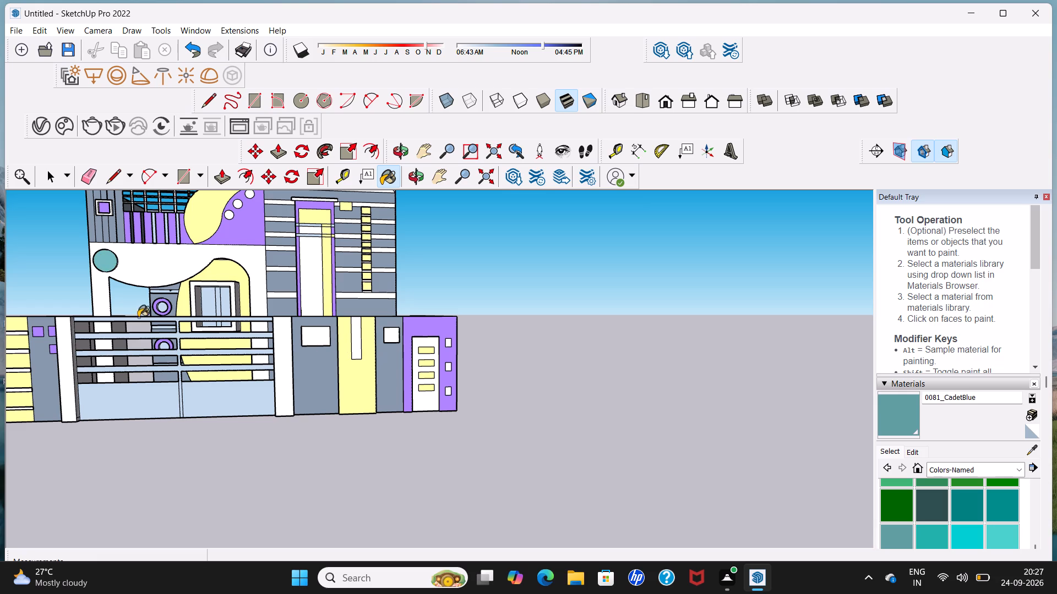
Paint the face and rim of the round disc on the porch front with 0111_SlateGray.
{"action": "scroll", "coordinate": [896, 515], "scroll_direction": "down", "scroll_amount": 1}
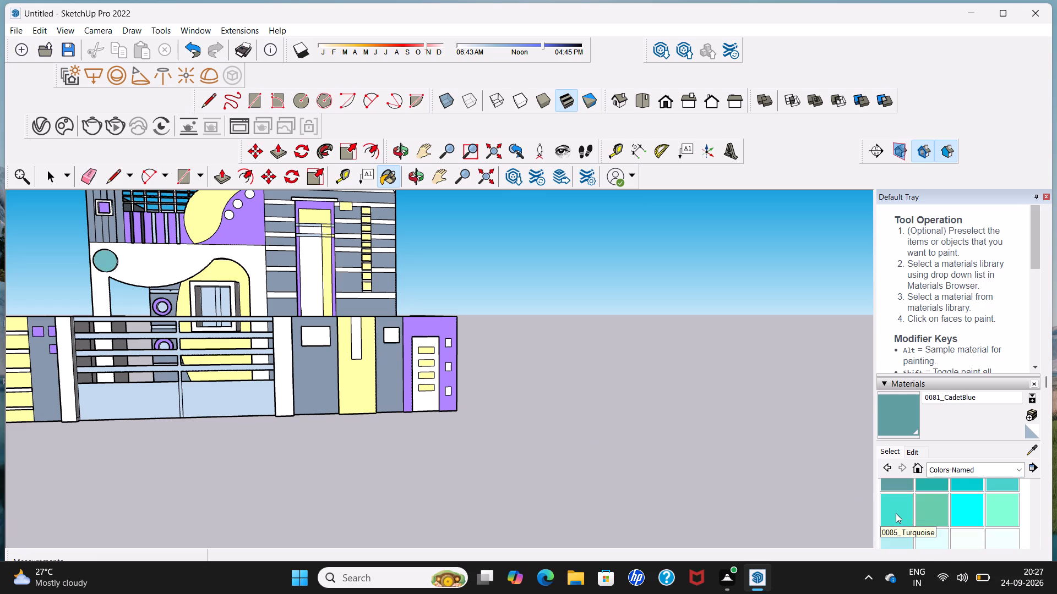
{"action": "scroll", "coordinate": [896, 513], "scroll_direction": "down", "scroll_amount": 3}
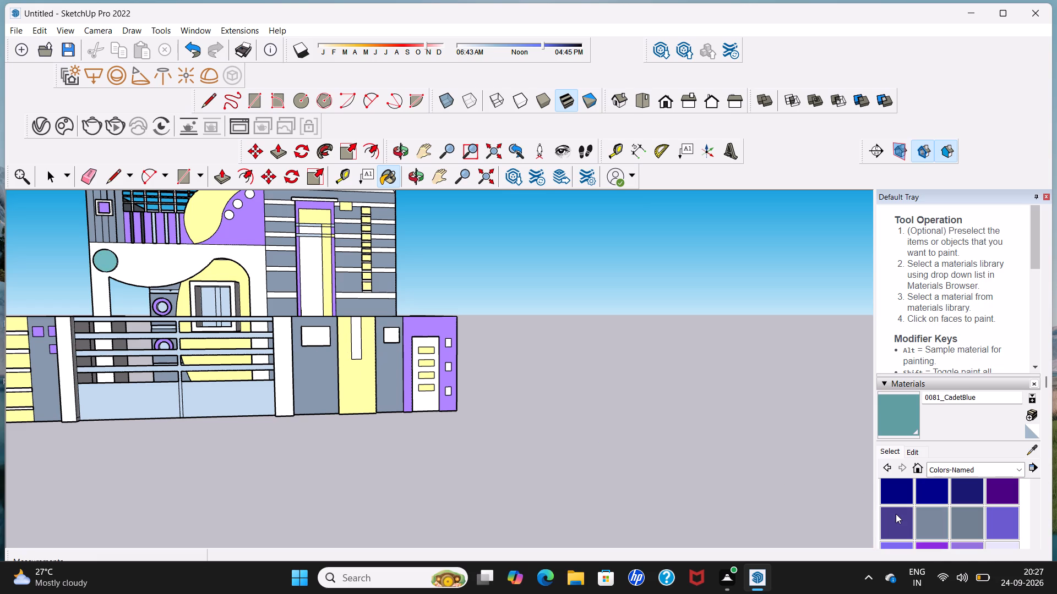
{"action": "scroll", "coordinate": [894, 513], "scroll_direction": "down", "scroll_amount": 4}
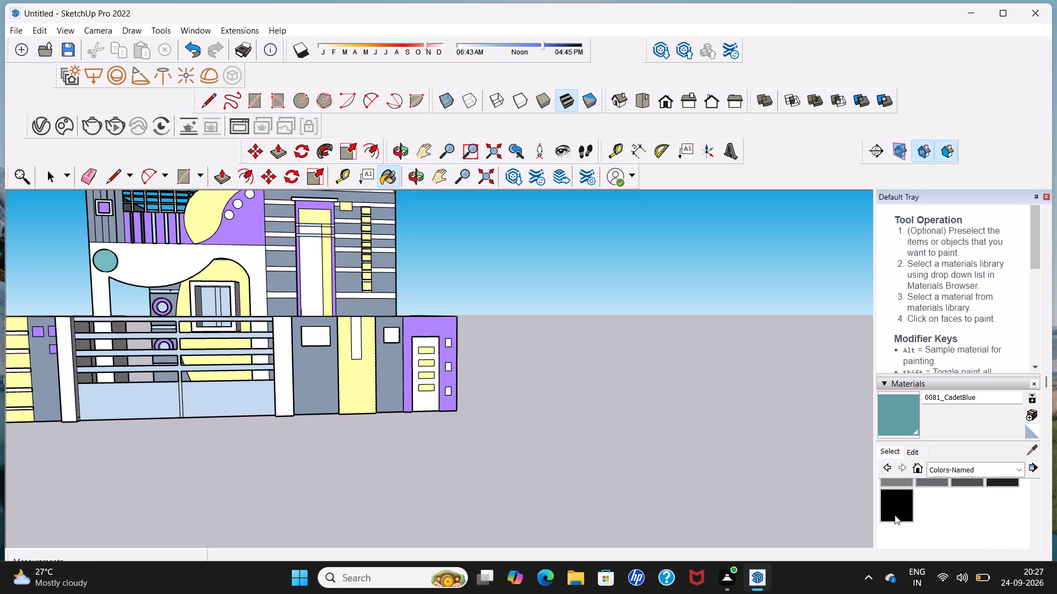
{"action": "scroll", "coordinate": [901, 508], "scroll_direction": "up", "scroll_amount": 2}
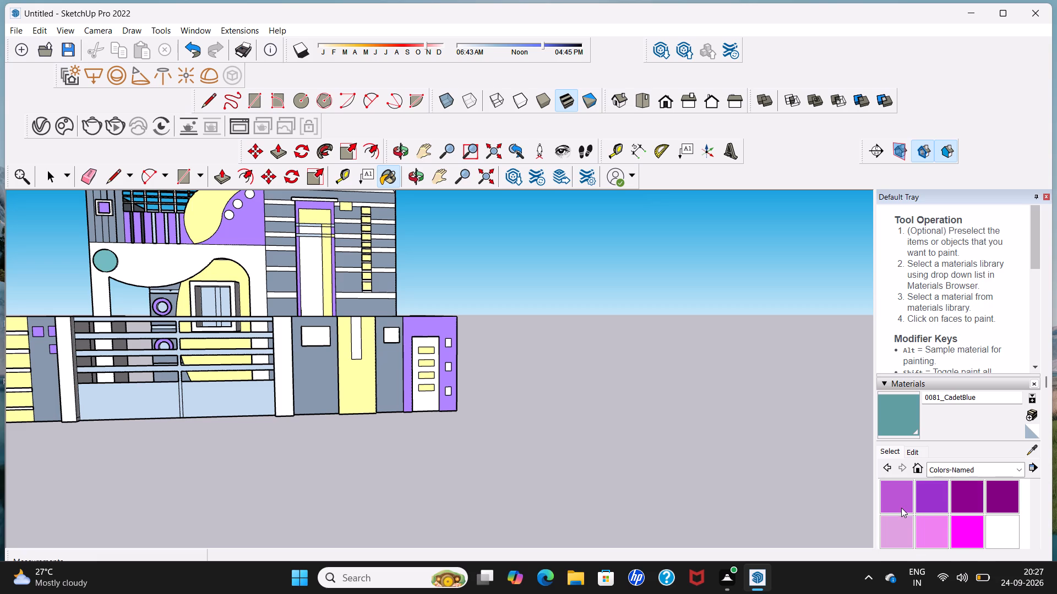
{"action": "scroll", "coordinate": [901, 508], "scroll_direction": "down", "scroll_amount": 1}
{"action": "scroll", "coordinate": [903, 508], "scroll_direction": "up", "scroll_amount": 2}
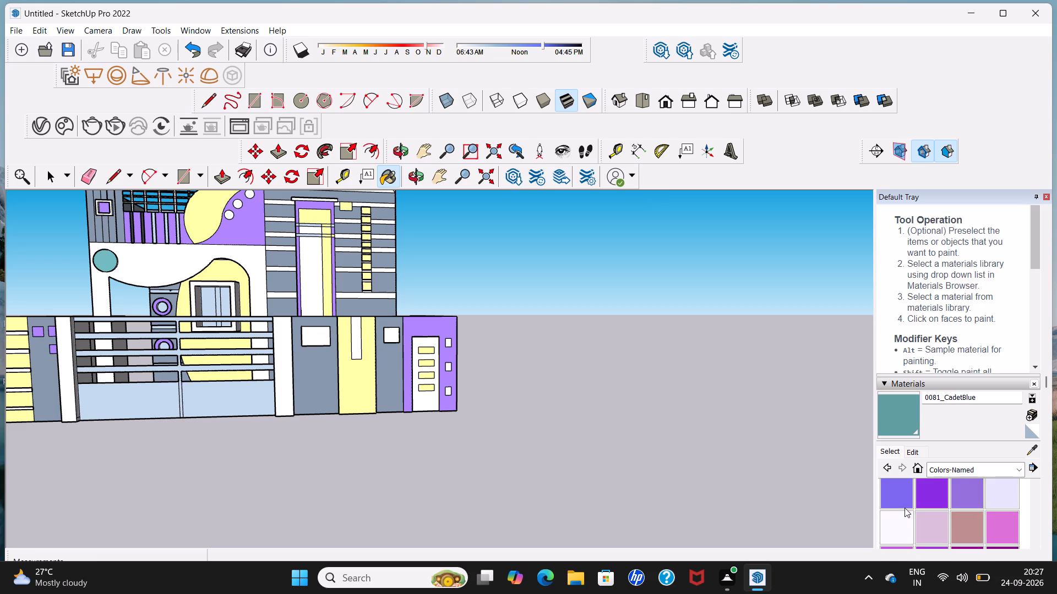
{"action": "scroll", "coordinate": [907, 506], "scroll_direction": "up", "scroll_amount": 1}
{"action": "left_click", "coordinate": [963, 519]}
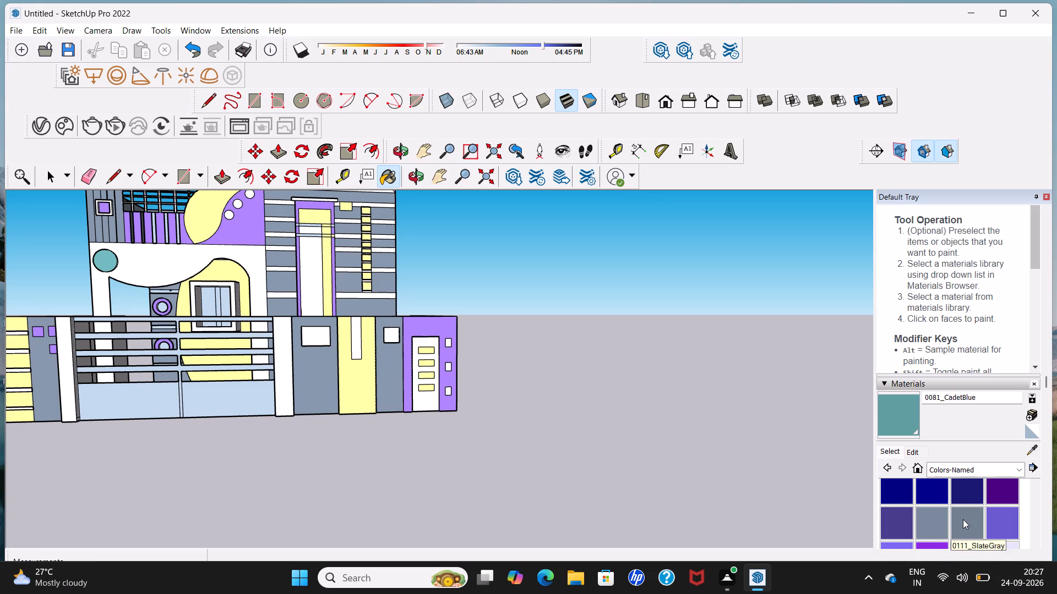
{"action": "left_click", "coordinate": [110, 264]}
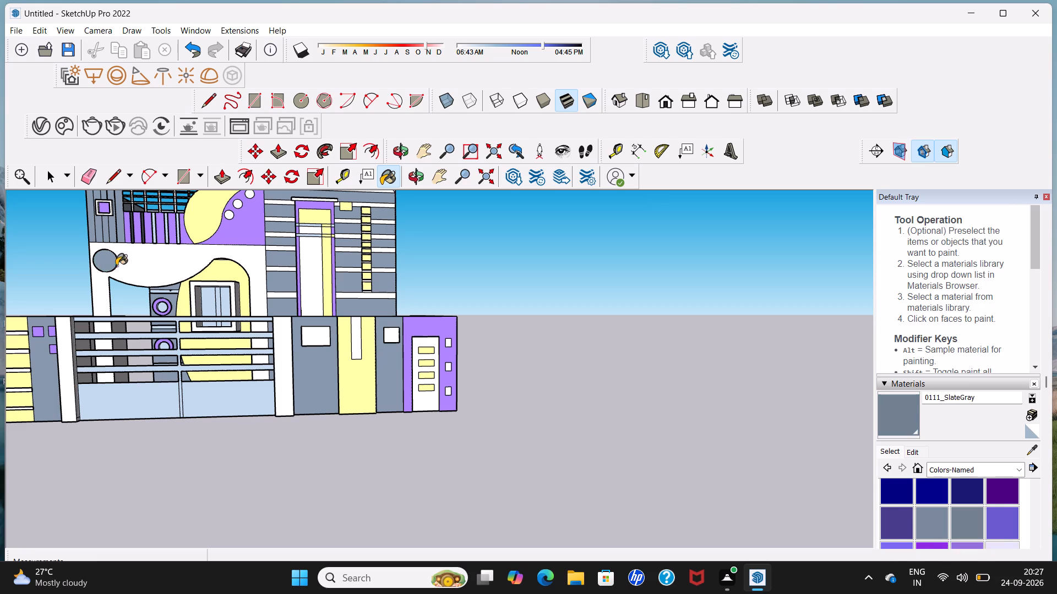
{"action": "middle_click_drag", "start_coordinate": [184, 279], "coordinate": [54, 299]}
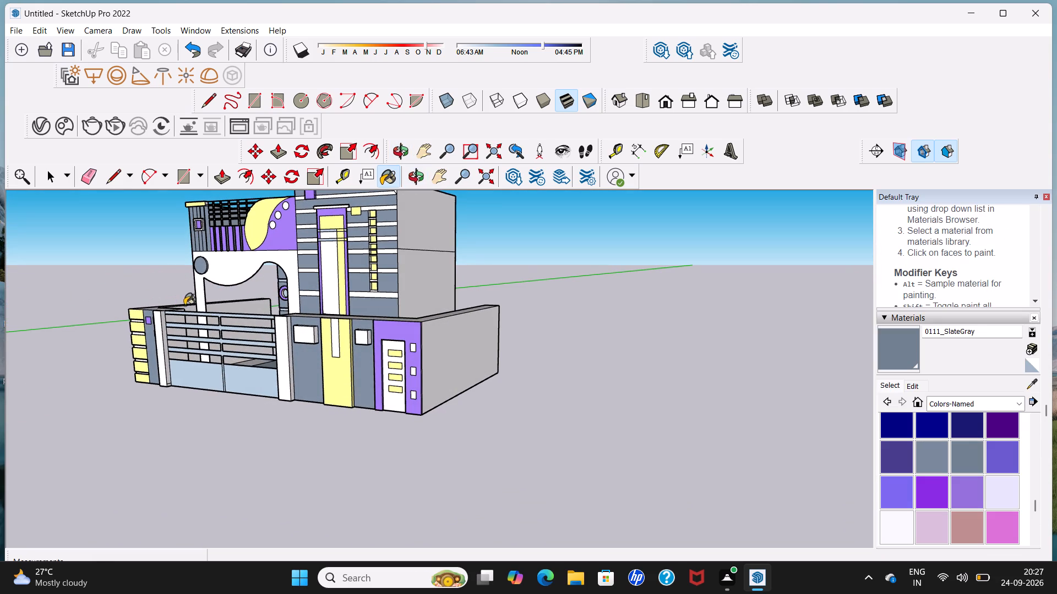
{"action": "scroll", "coordinate": [210, 294], "scroll_direction": "up", "scroll_amount": 5}
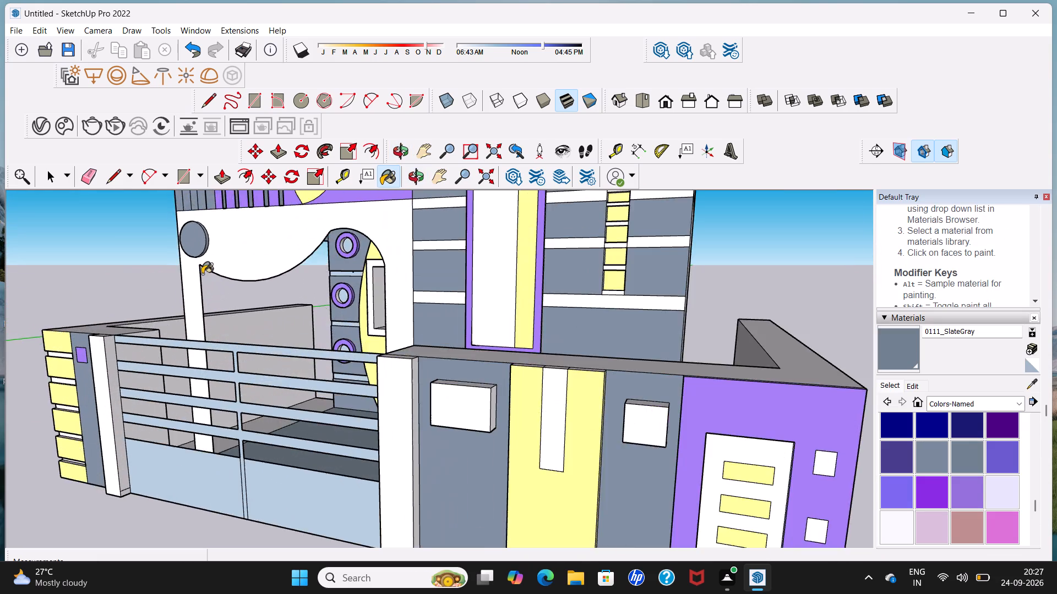
{"action": "scroll", "coordinate": [202, 274], "scroll_direction": "up", "scroll_amount": 4}
{"action": "left_click", "coordinate": [206, 234]}
{"action": "scroll", "coordinate": [206, 237], "scroll_direction": "down", "scroll_amount": 8}
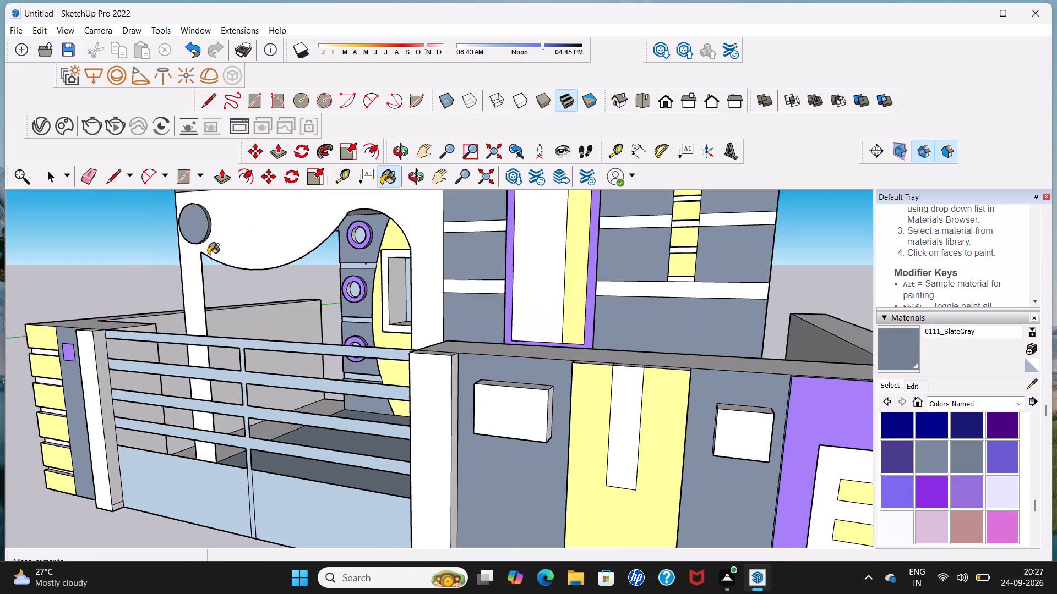
{"action": "scroll", "coordinate": [208, 255], "scroll_direction": "down", "scroll_amount": 3}
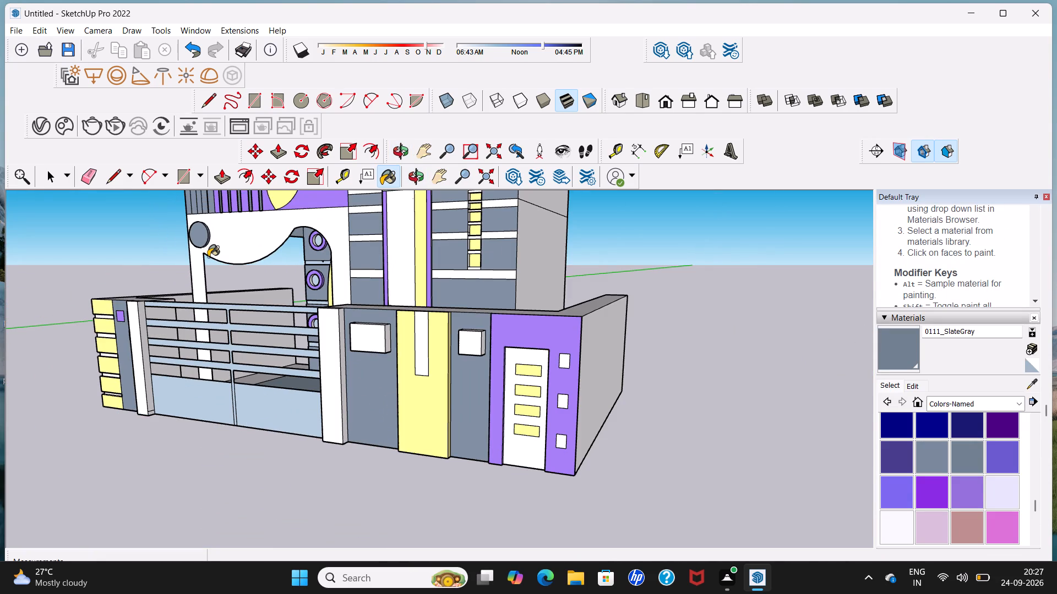
Review the painted house facade, porch and front boundary wall from several angles.
{"action": "middle_click_drag", "start_coordinate": [208, 257], "coordinate": [311, 266]}
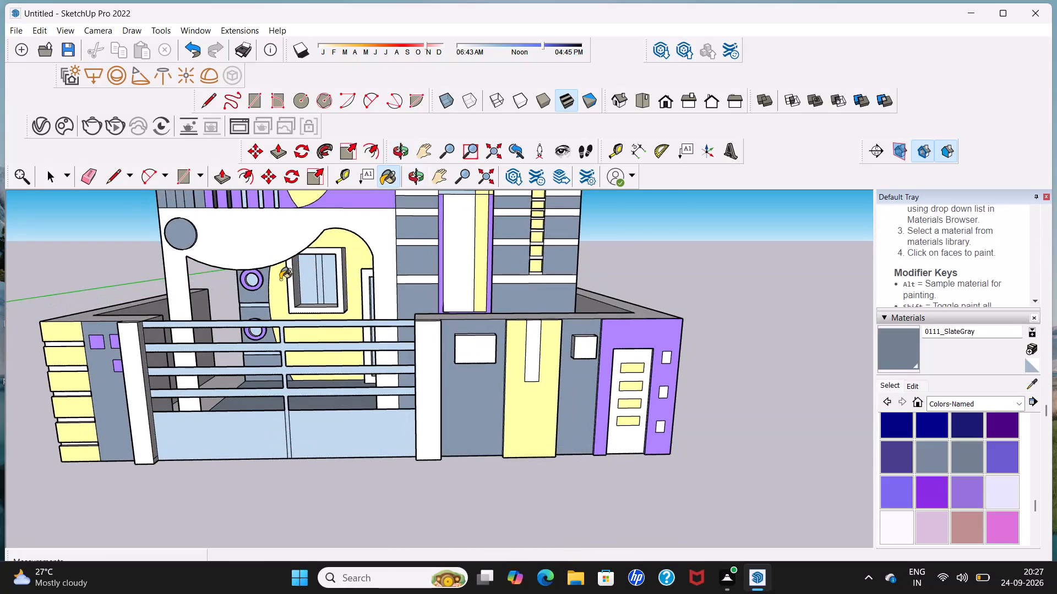
{"action": "scroll", "coordinate": [280, 279], "scroll_direction": "down", "scroll_amount": 5}
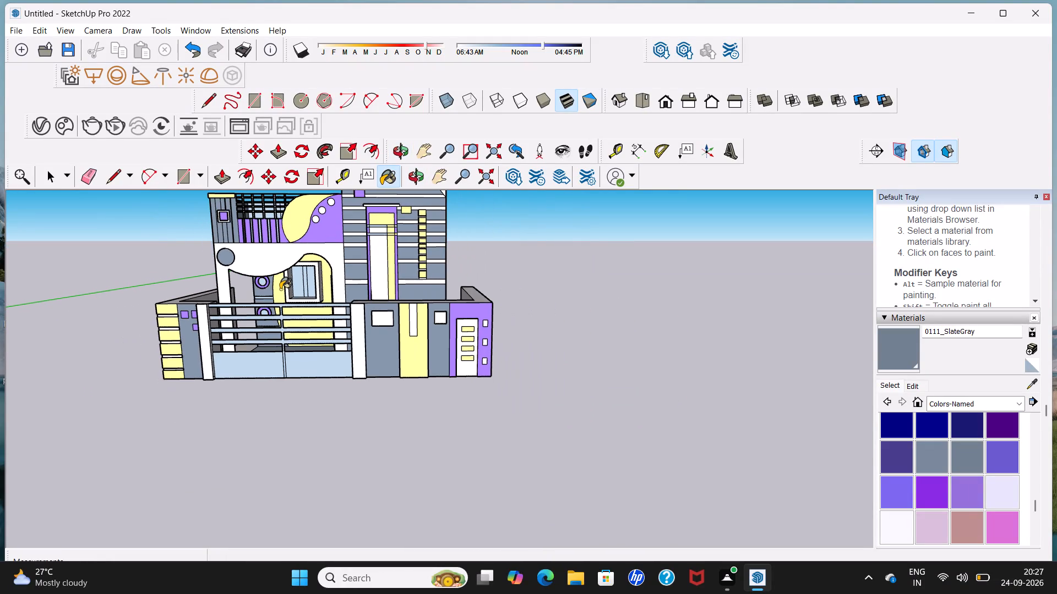
{"action": "scroll", "coordinate": [280, 289], "scroll_direction": "down", "scroll_amount": 1}
{"action": "middle_click_drag", "start_coordinate": [280, 289], "coordinate": [285, 256]}
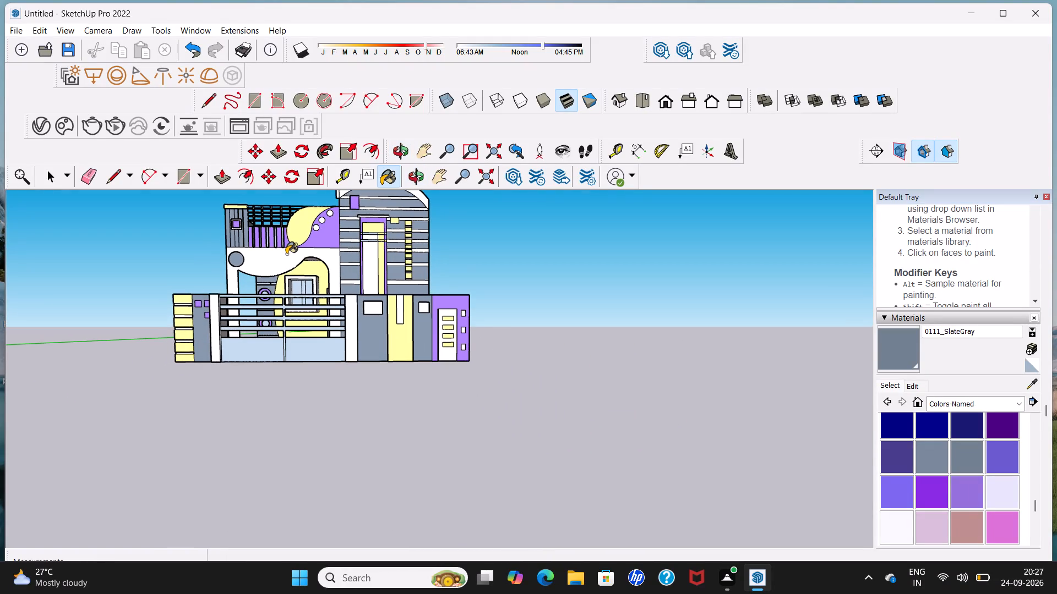
{"action": "scroll", "coordinate": [286, 254], "scroll_direction": "up", "scroll_amount": 3}
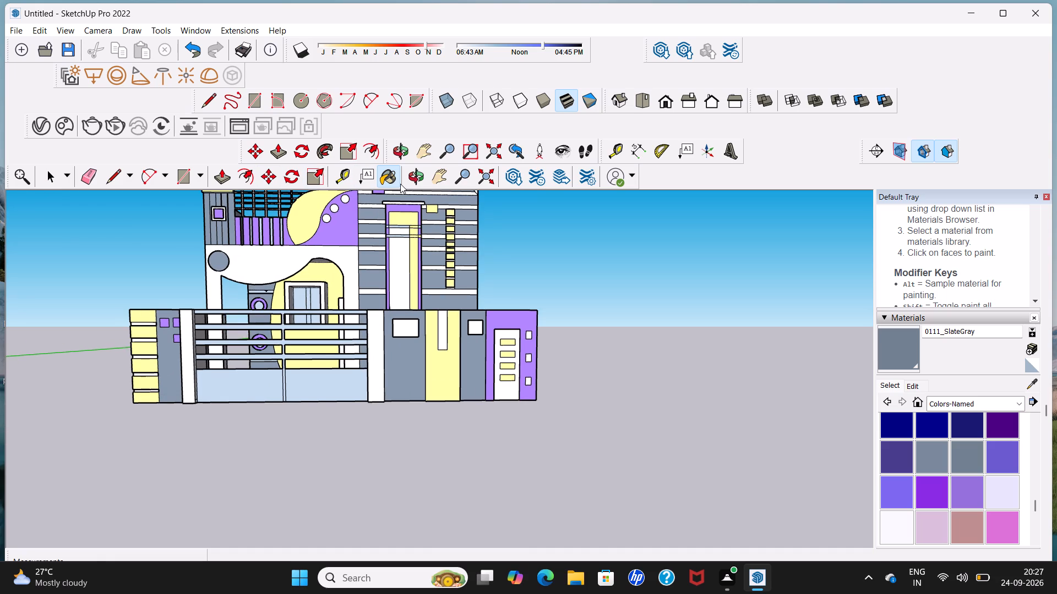
{"action": "left_click_drag", "start_coordinate": [400, 184], "coordinate": [407, 183]}
{"action": "scroll", "coordinate": [553, 185], "scroll_direction": "up", "scroll_amount": 1}
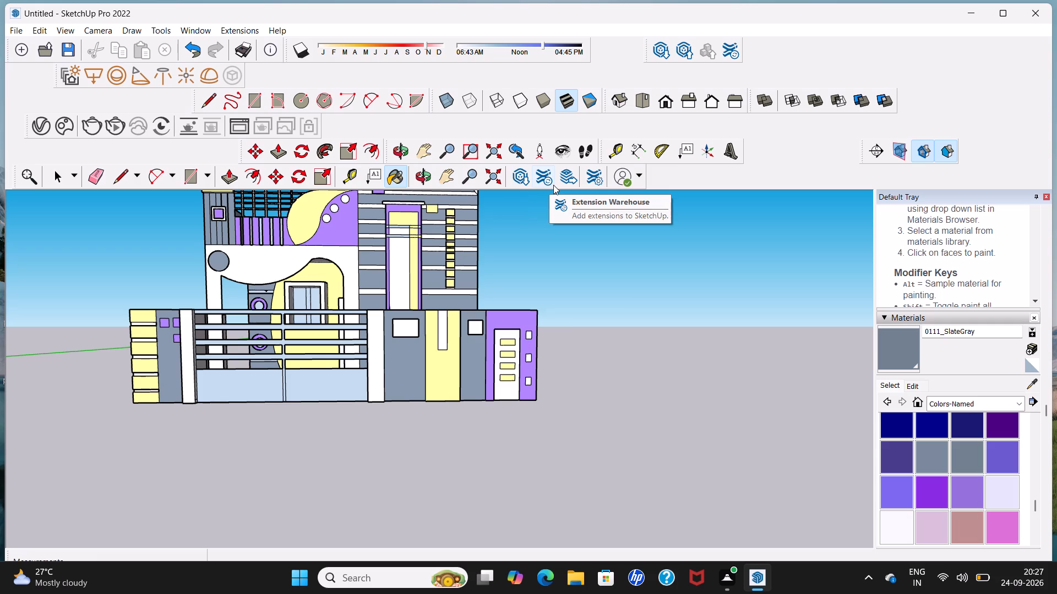
{"action": "scroll", "coordinate": [553, 185], "scroll_direction": "up", "scroll_amount": 2}
{"action": "scroll", "coordinate": [533, 324], "scroll_direction": "up", "scroll_amount": 3}
{"action": "scroll", "coordinate": [527, 324], "scroll_direction": "down", "scroll_amount": 6}
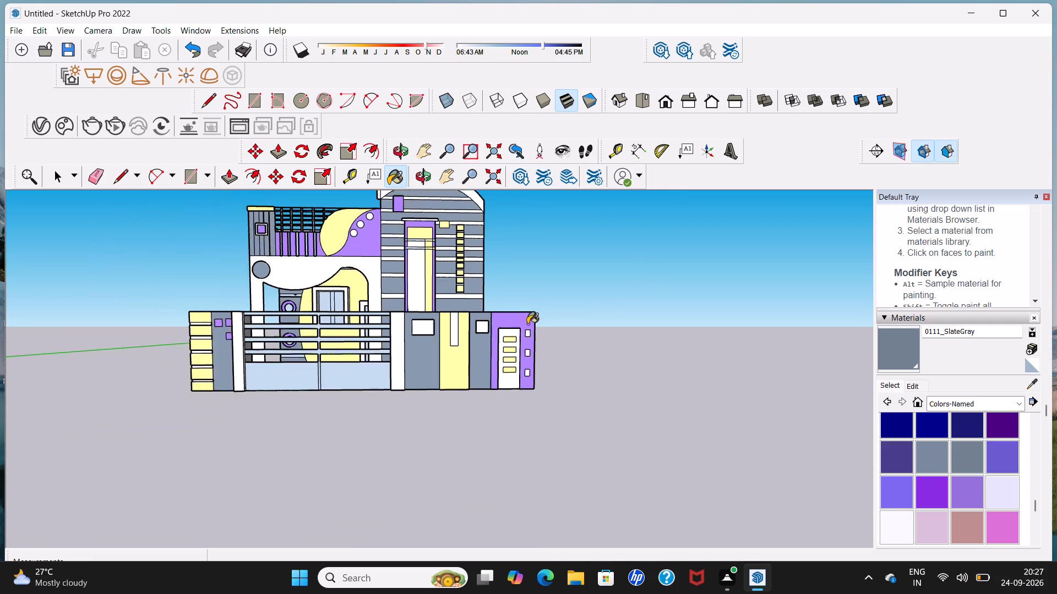
{"action": "scroll", "coordinate": [526, 323], "scroll_direction": "down", "scroll_amount": 2}
{"action": "key", "text": "space"}
{"action": "middle_click_drag", "start_coordinate": [526, 322], "coordinate": [476, 369]}
{"action": "scroll", "coordinate": [469, 348], "scroll_direction": "up", "scroll_amount": 3}
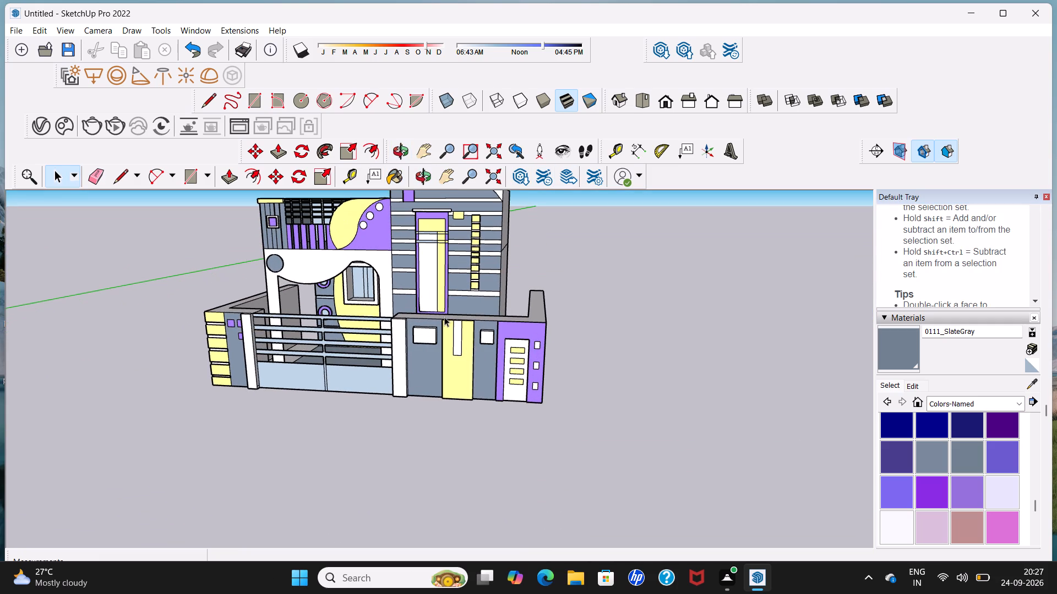
{"action": "middle_click_drag", "start_coordinate": [444, 315], "coordinate": [472, 313]}
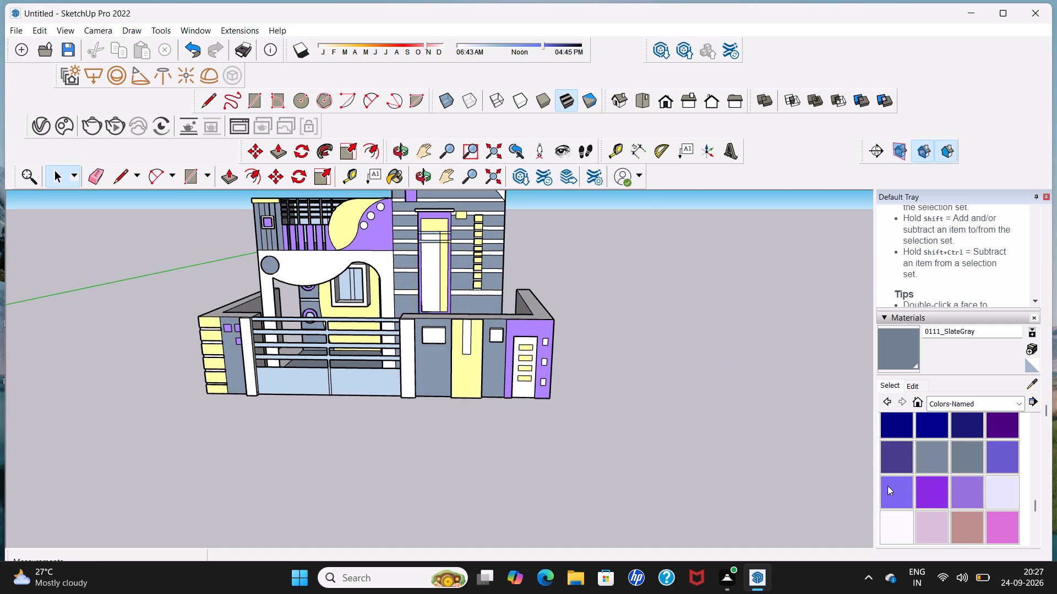
Paint the entrance gate's lower panels, horizontal bars and centre post with Metal Seamed from the Metal collection.
{"action": "left_click", "coordinate": [1020, 409]}
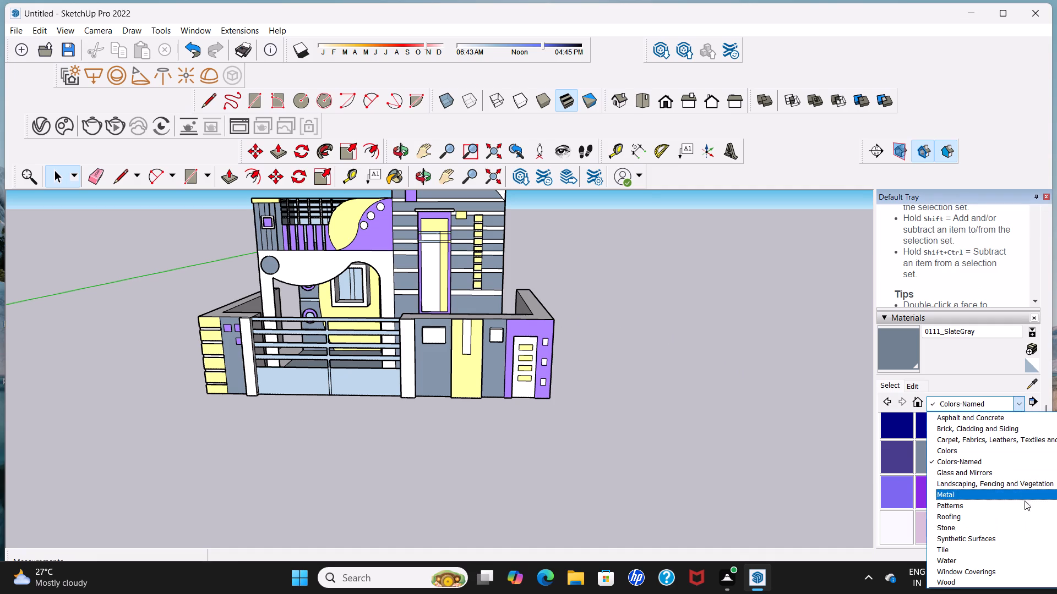
{"action": "left_click", "coordinate": [1025, 495]}
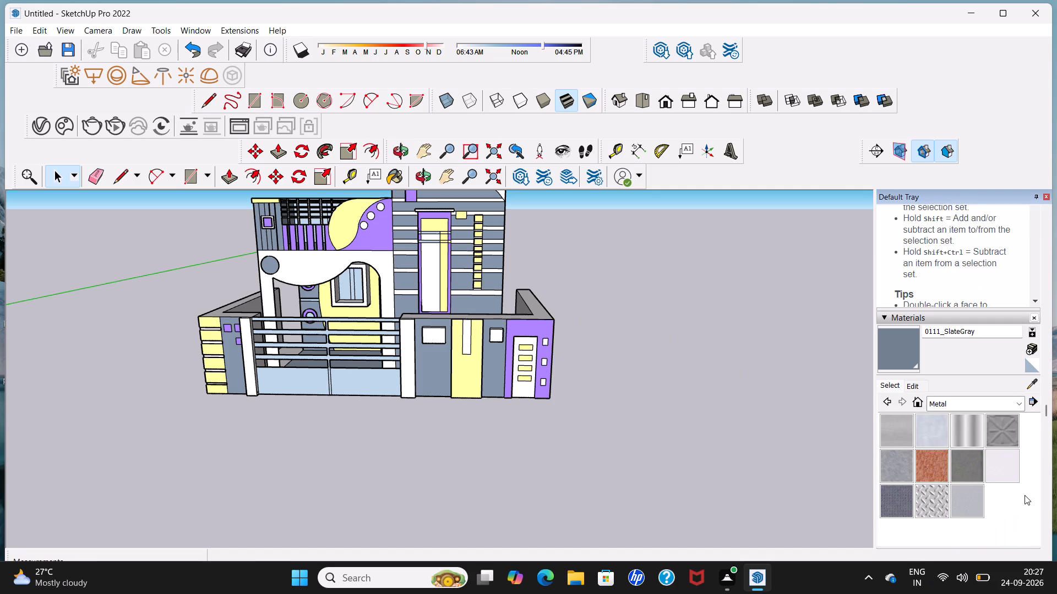
{"action": "left_click", "coordinate": [960, 464]}
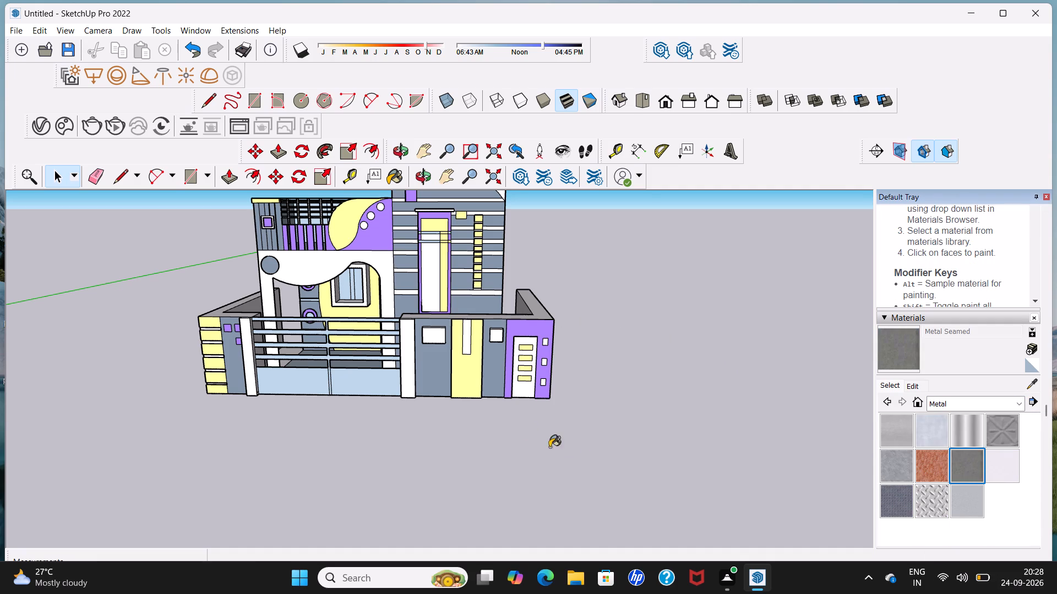
{"action": "left_click", "coordinate": [378, 378]}
{"action": "left_click", "coordinate": [308, 381]}
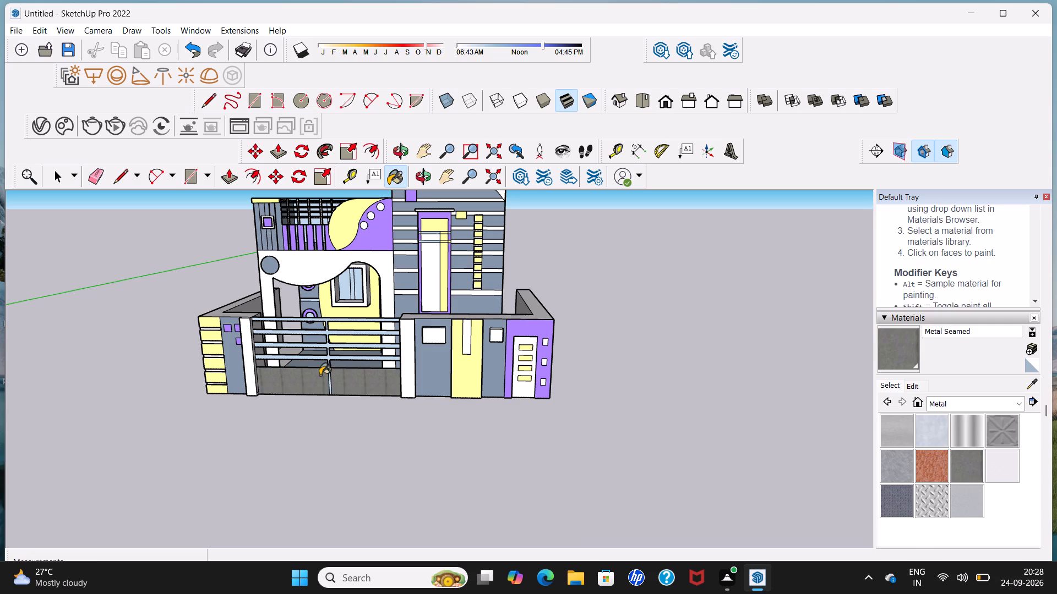
{"action": "scroll", "coordinate": [324, 375], "scroll_direction": "up", "scroll_amount": 5}
{"action": "left_click", "coordinate": [333, 371]}
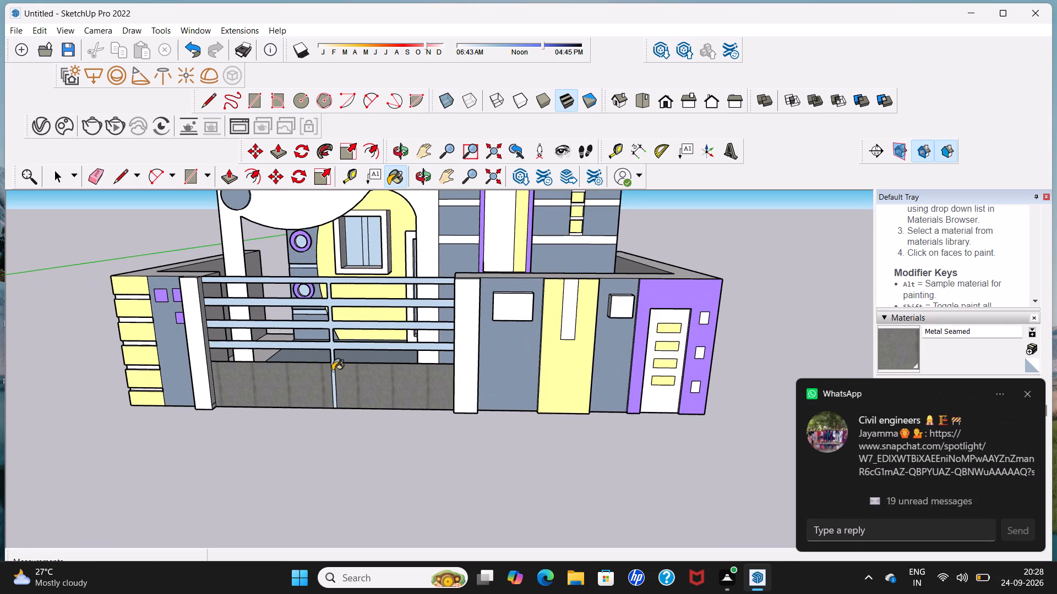
Paint the upper part of the balcony grille's fourth vertical bar from the slate pillar and the adjoining middle cross-bar segments with Metal Seamed.
{"action": "scroll", "coordinate": [333, 370], "scroll_direction": "down", "scroll_amount": 9}
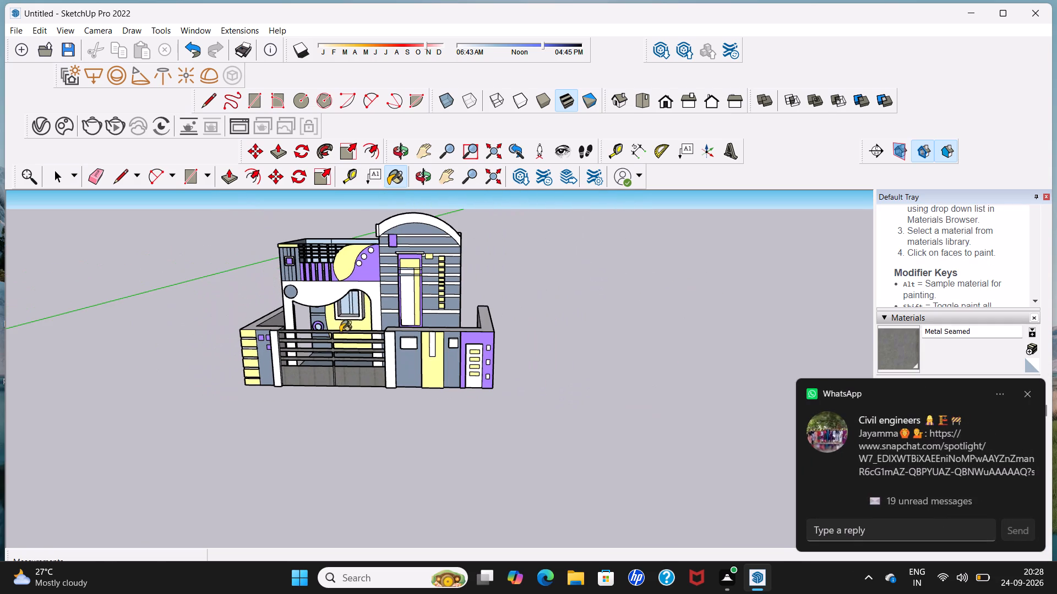
{"action": "scroll", "coordinate": [323, 244], "scroll_direction": "up", "scroll_amount": 10}
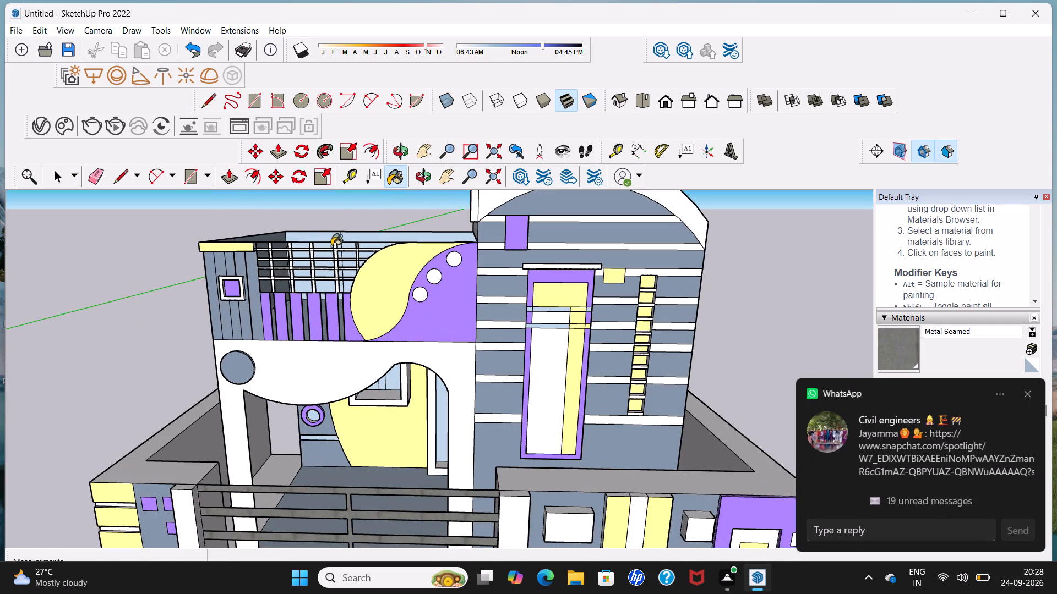
{"action": "left_click", "coordinate": [335, 255]}
{"action": "scroll", "coordinate": [335, 254], "scroll_direction": "up", "scroll_amount": 6}
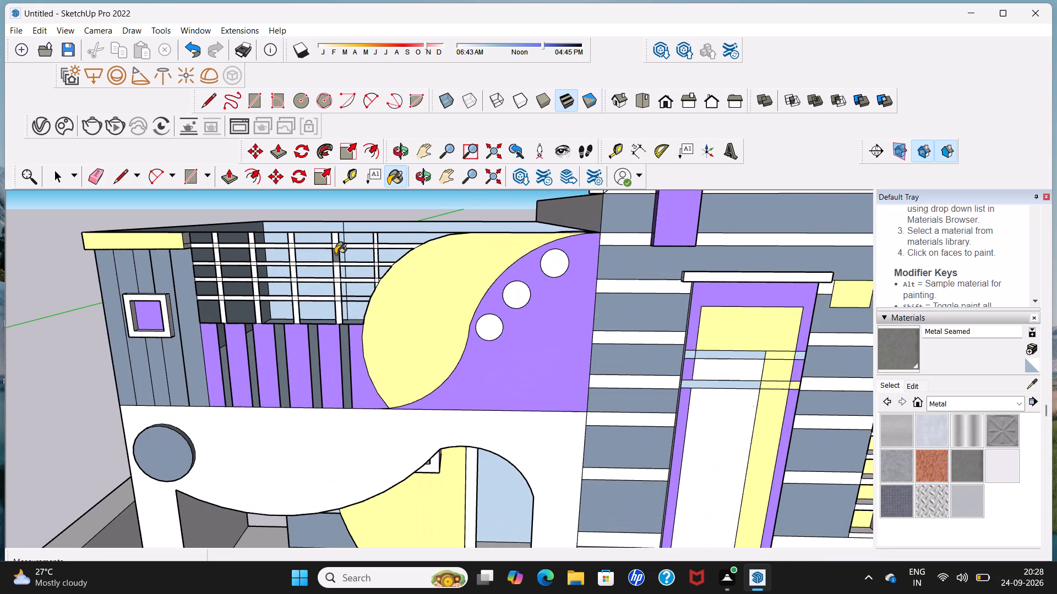
{"action": "left_click", "coordinate": [339, 272]}
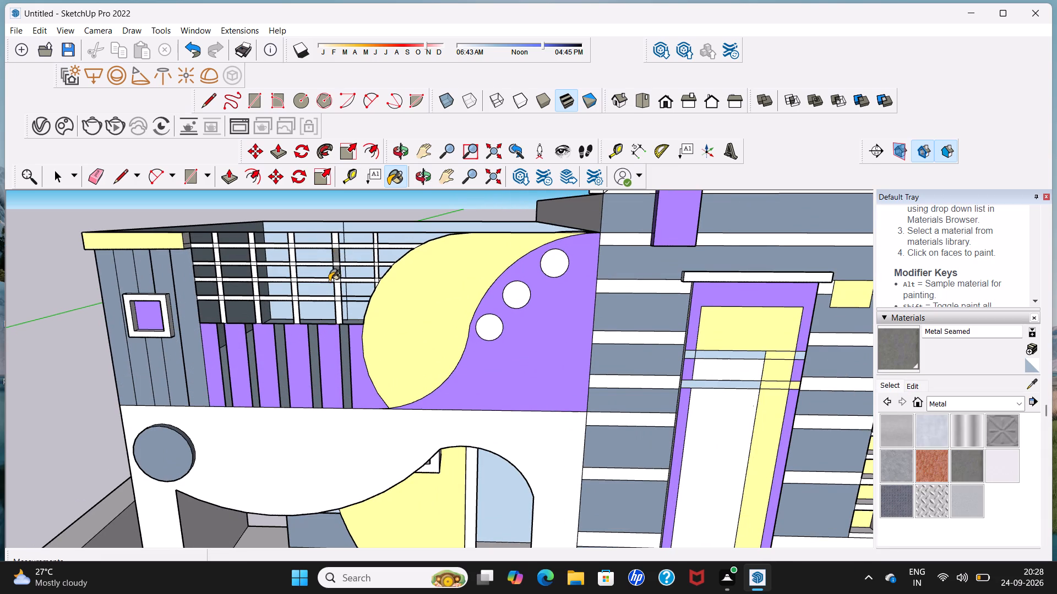
{"action": "left_click", "coordinate": [329, 280]}
{"action": "left_click", "coordinate": [339, 292]}
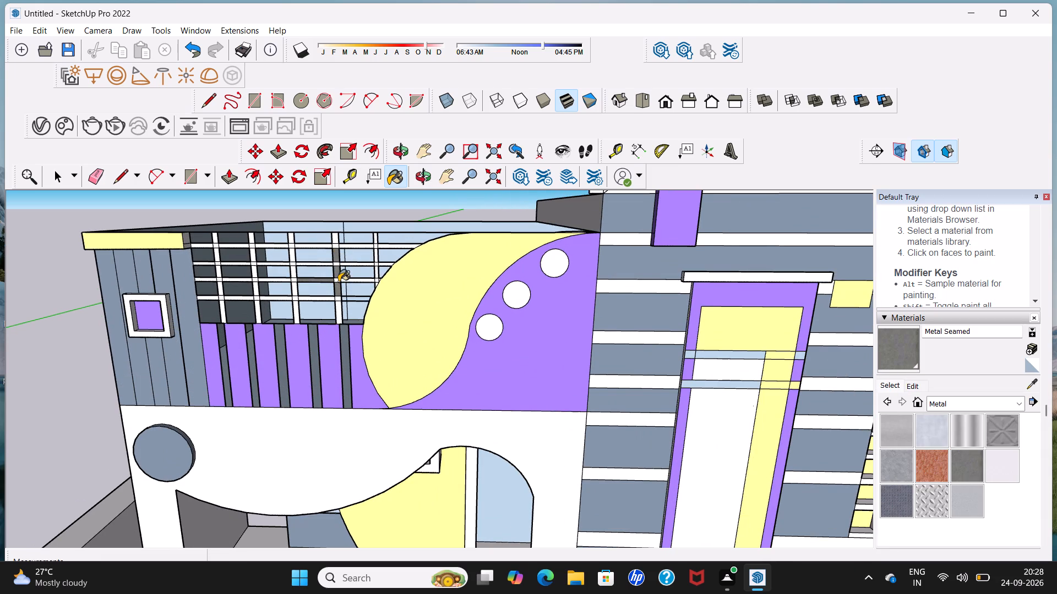
{"action": "left_click", "coordinate": [339, 282]}
{"action": "scroll", "coordinate": [339, 281], "scroll_direction": "up", "scroll_amount": 4}
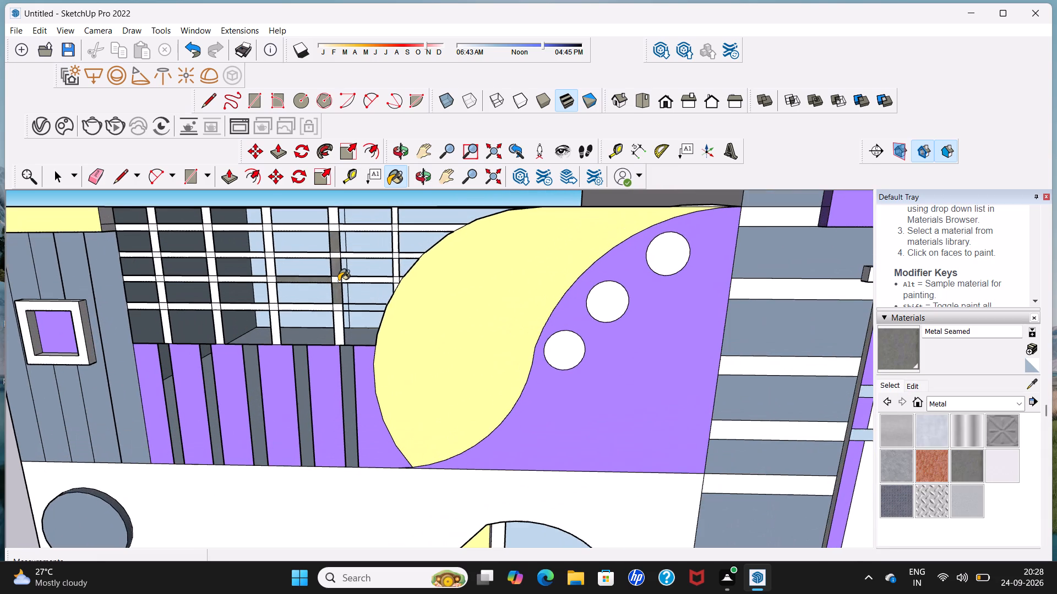
{"action": "left_click", "coordinate": [339, 280]}
{"action": "left_click", "coordinate": [355, 282]}
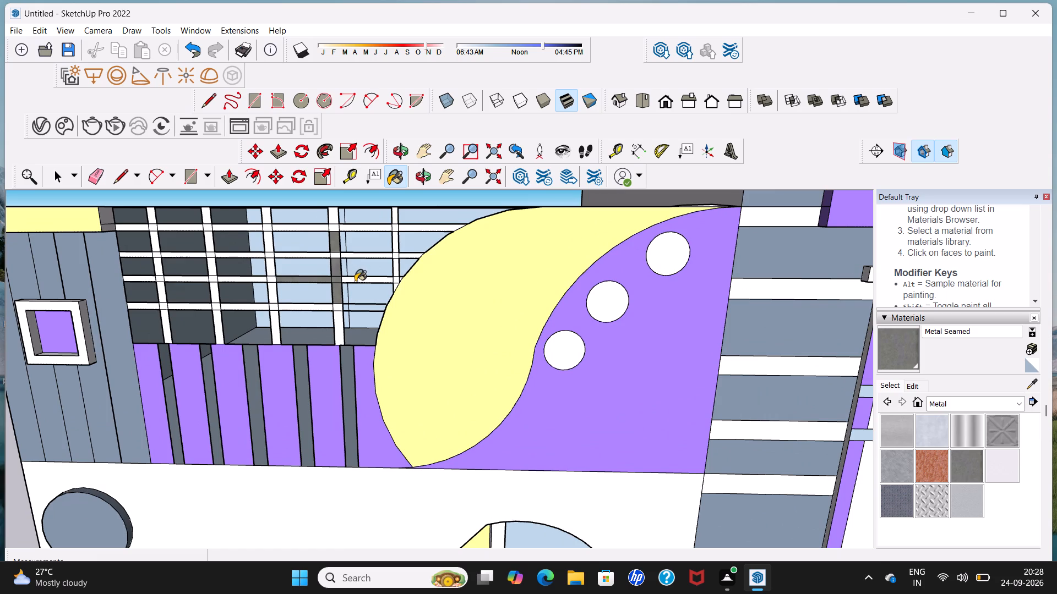
{"action": "left_click", "coordinate": [355, 308]}
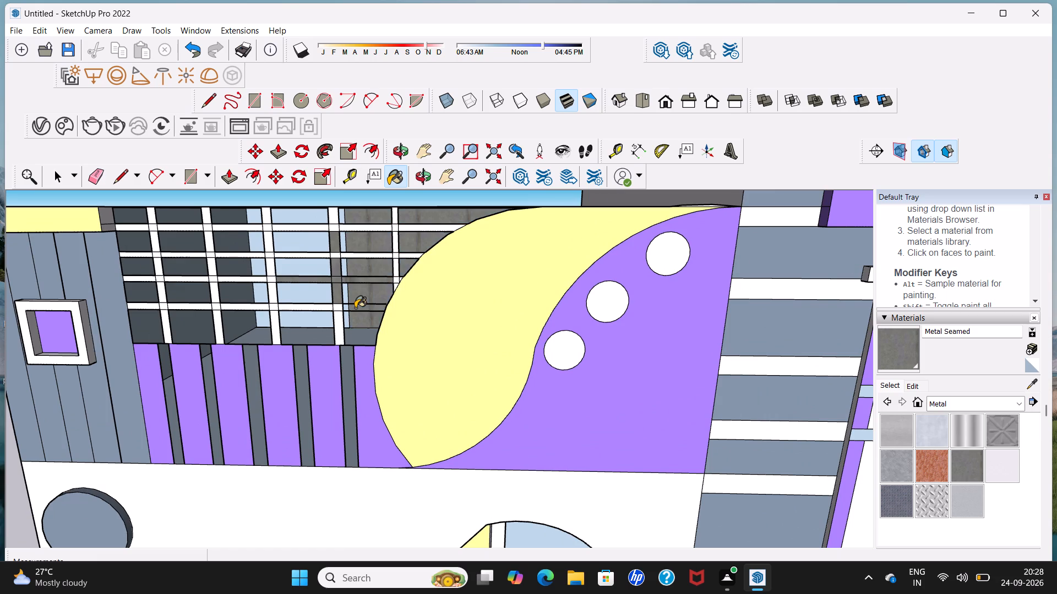
{"action": "key", "text": "ctrl+z"}
Paint the rest of the grille's fourth vertical bar, the third bar and the lower cross-bar segments beside them with Metal Seamed.
{"action": "scroll", "coordinate": [335, 311], "scroll_direction": "up", "scroll_amount": 4}
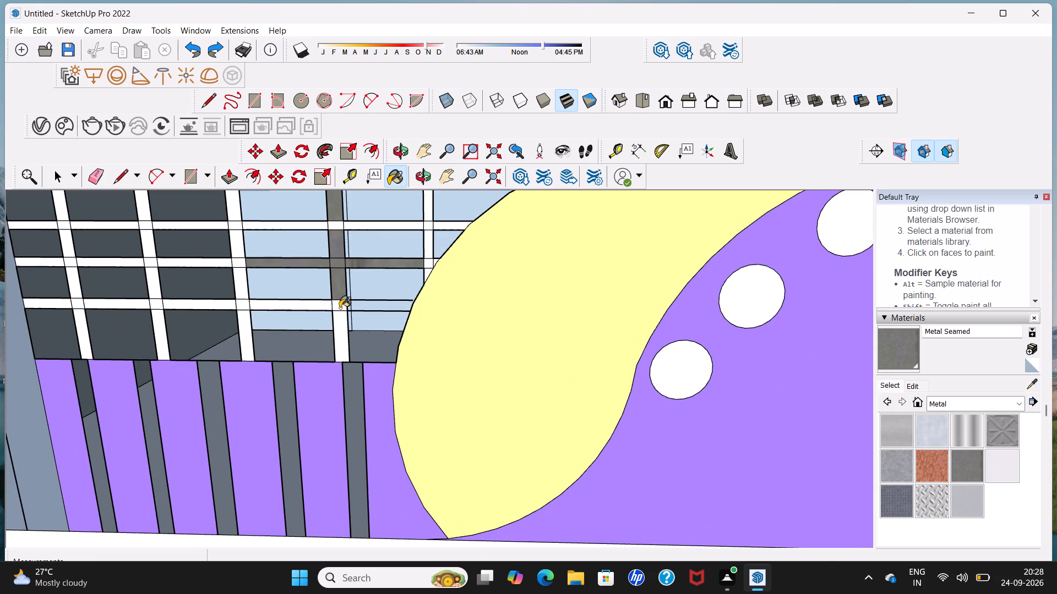
{"action": "left_click", "coordinate": [340, 308]}
{"action": "left_click", "coordinate": [340, 327]}
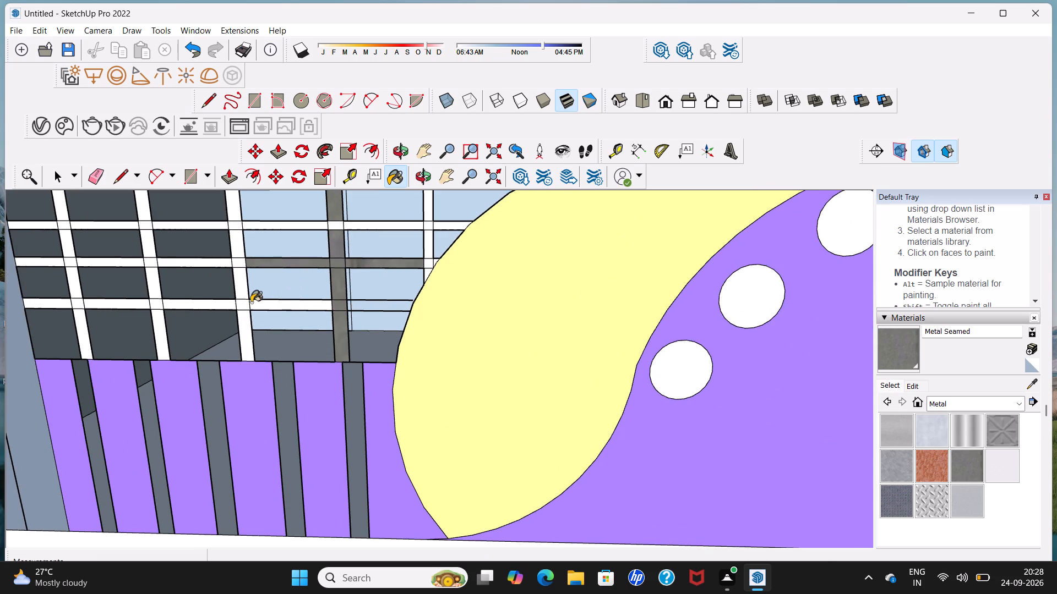
{"action": "left_click", "coordinate": [246, 302]}
{"action": "left_click", "coordinate": [261, 306]}
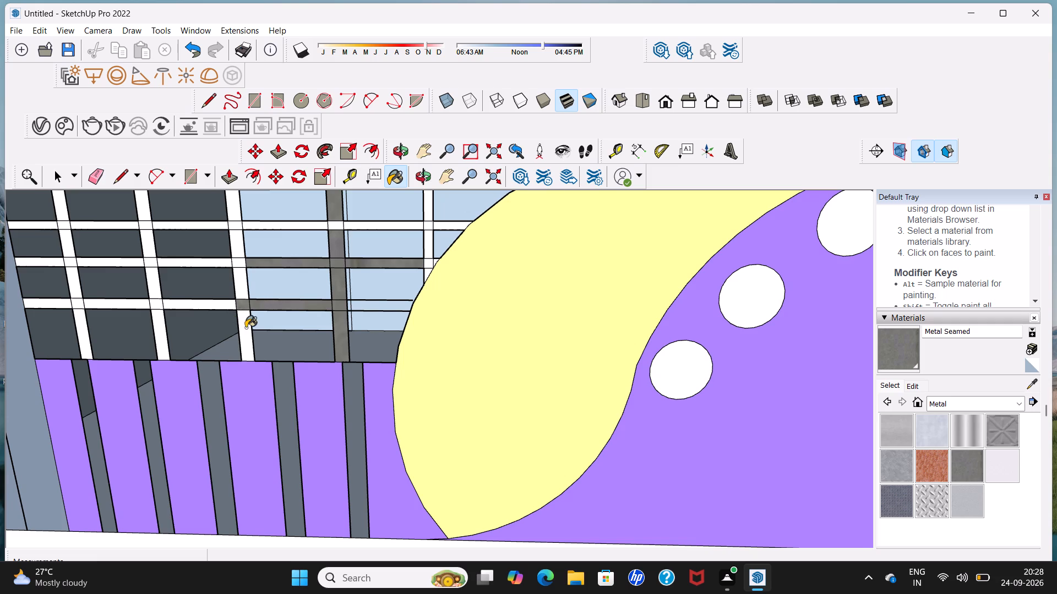
{"action": "left_click", "coordinate": [246, 328]}
{"action": "left_click", "coordinate": [230, 305]}
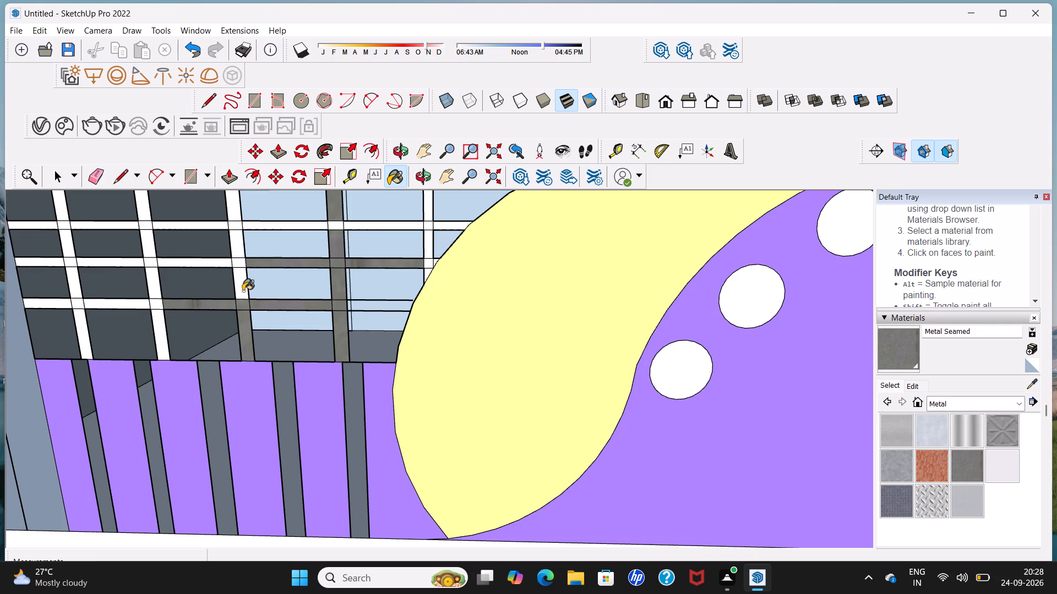
{"action": "left_click", "coordinate": [243, 291]}
{"action": "left_click", "coordinate": [242, 264]}
{"action": "left_click", "coordinate": [239, 243]}
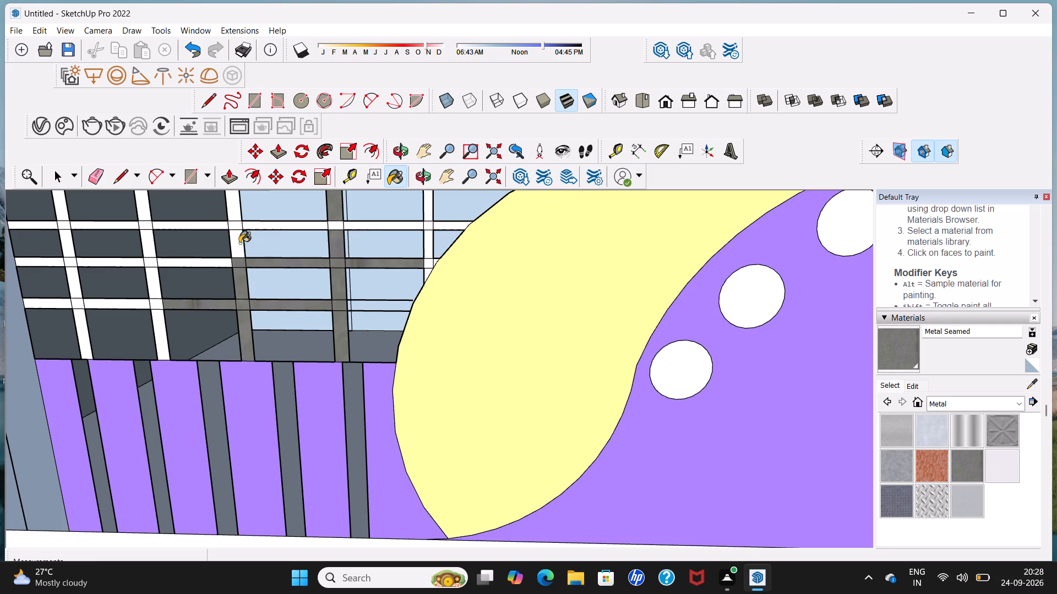
{"action": "left_click", "coordinate": [204, 264]}
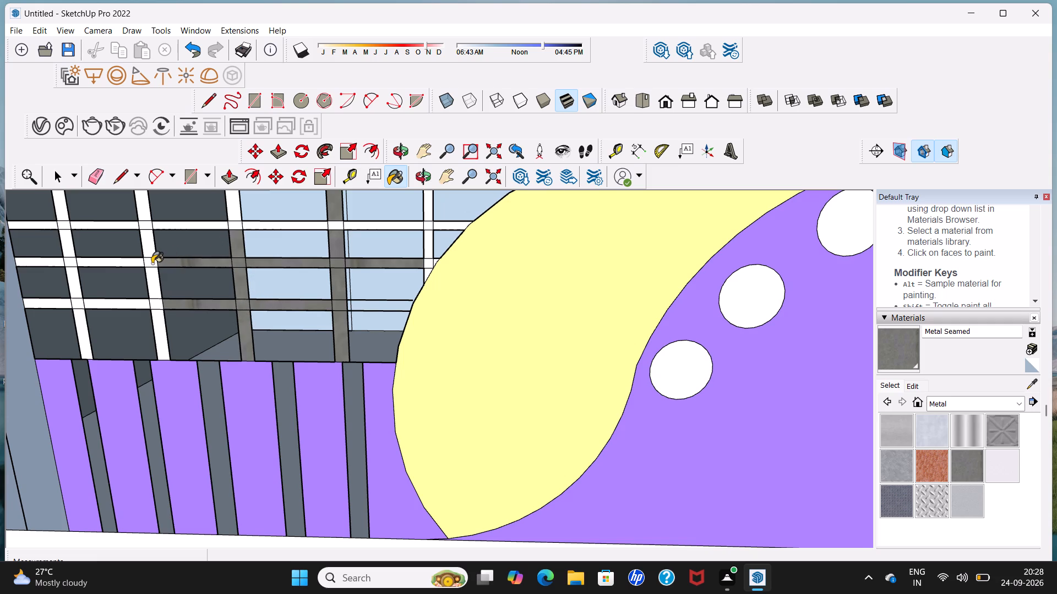
Paint the lower sections of the balcony grille's second vertical bar and the adjoining lowest cross-bar segment with Metal Seamed.
{"action": "left_click", "coordinate": [152, 263]}
{"action": "left_click", "coordinate": [158, 302]}
{"action": "left_click", "coordinate": [155, 284]}
{"action": "left_click", "coordinate": [162, 326]}
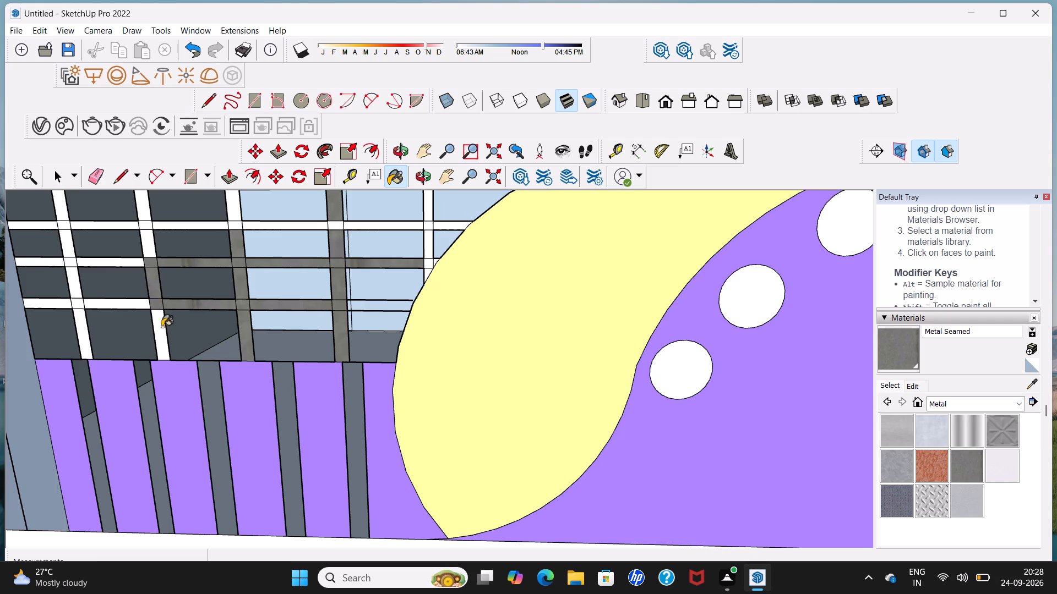
{"action": "left_click", "coordinate": [144, 306]}
Paint the lower sections of the grille's first vertical bar and its cross-bar segments next to the slate pillar with Metal Seamed.
{"action": "left_click_drag", "start_coordinate": [79, 323], "coordinate": [80, 318]}
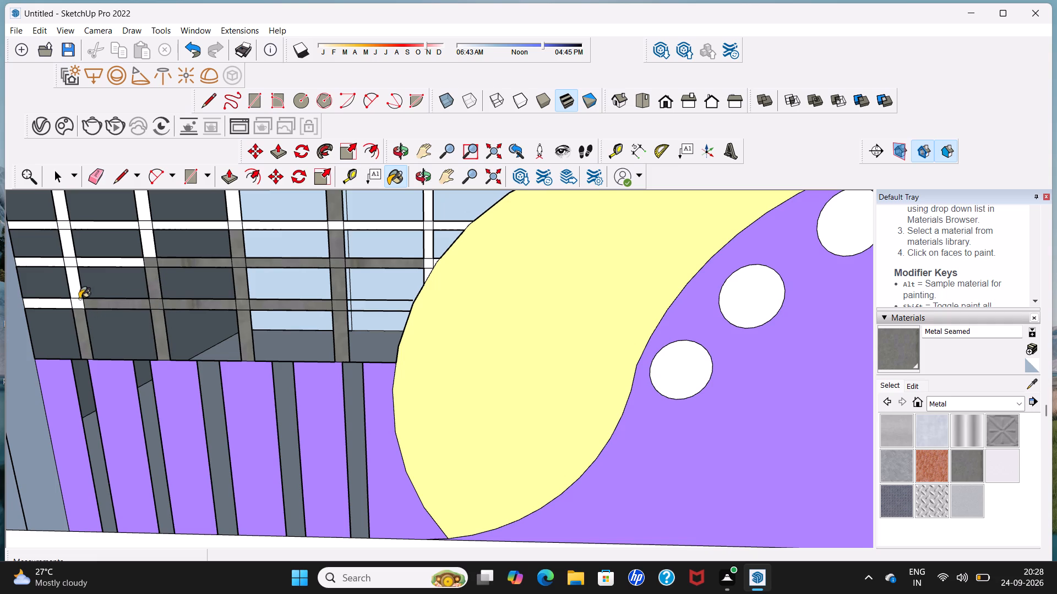
{"action": "left_click", "coordinate": [79, 302]}
{"action": "left_click", "coordinate": [64, 305]}
{"action": "left_click", "coordinate": [76, 289]}
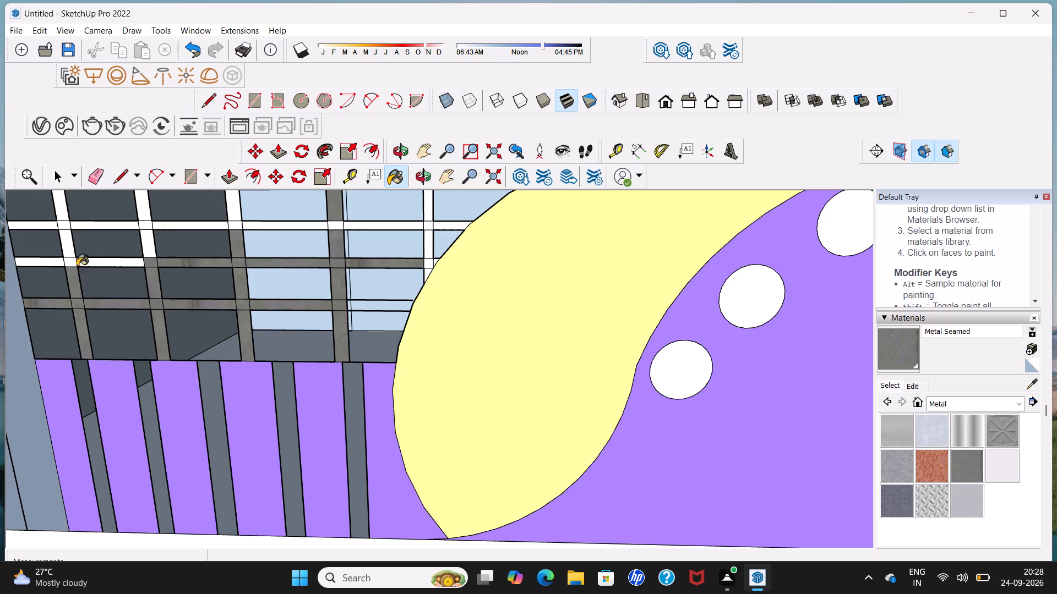
{"action": "left_click", "coordinate": [74, 263]}
{"action": "left_click", "coordinate": [59, 265]}
{"action": "left_click", "coordinate": [71, 252]}
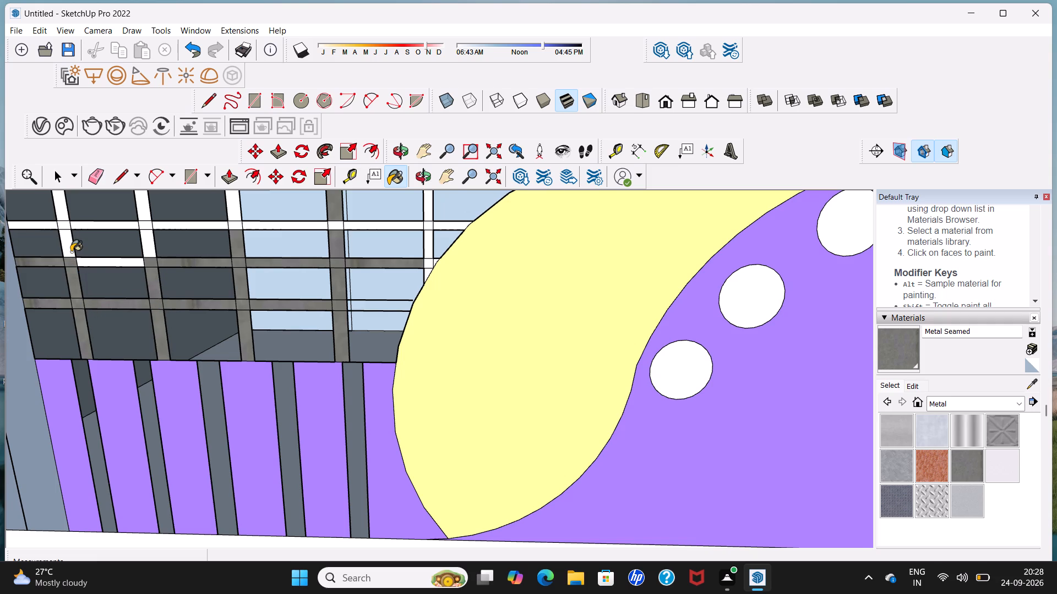
Paint the upper sections of the balcony grille's second vertical bar and the adjoining upper cross-bar segment with Metal Seamed.
{"action": "scroll", "coordinate": [76, 246], "scroll_direction": "down", "scroll_amount": 4}
{"action": "left_click", "coordinate": [93, 258]}
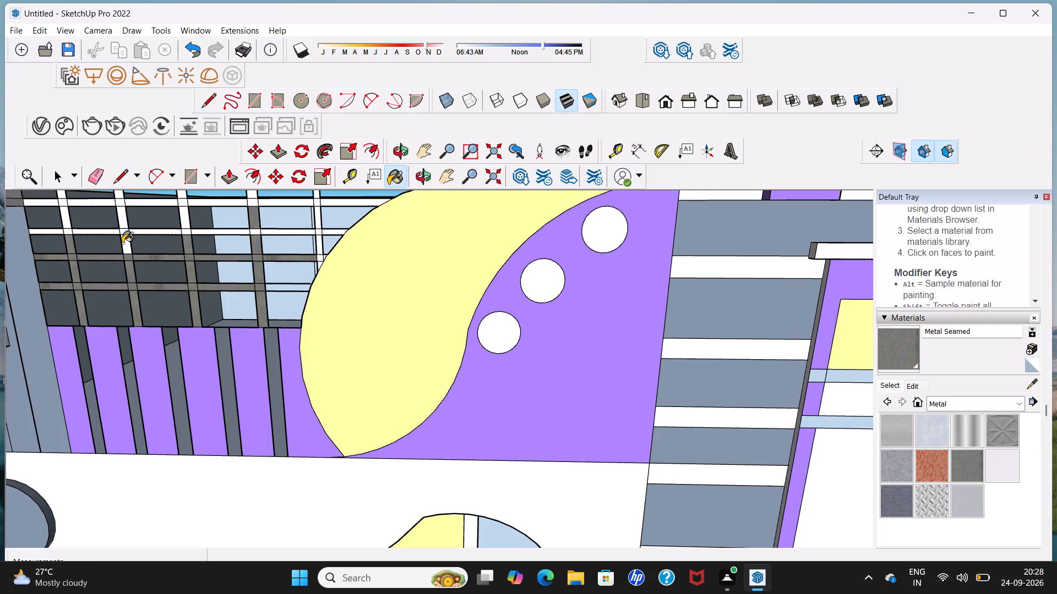
{"action": "left_click", "coordinate": [126, 248]}
{"action": "left_click", "coordinate": [125, 235]}
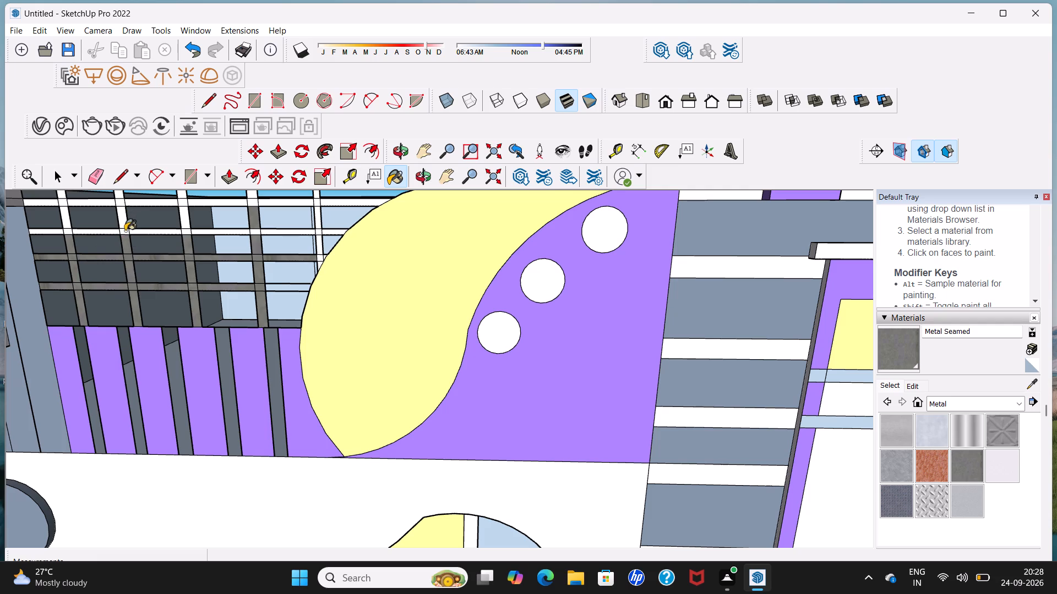
{"action": "left_click", "coordinate": [125, 231]}
{"action": "left_click", "coordinate": [125, 224]}
{"action": "left_click", "coordinate": [121, 200]}
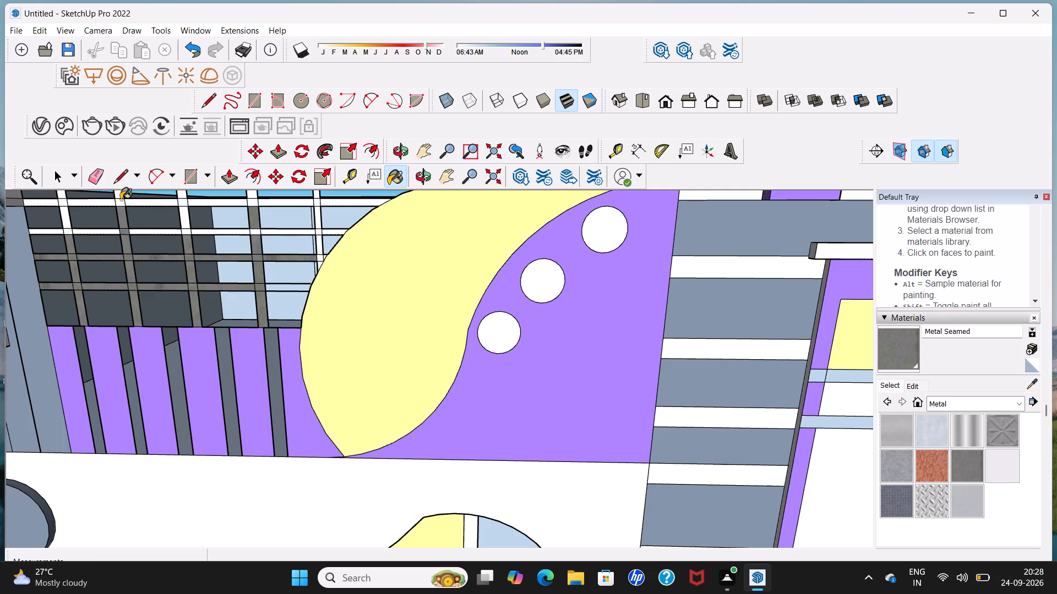
{"action": "left_click", "coordinate": [121, 197]}
{"action": "left_click", "coordinate": [109, 206]}
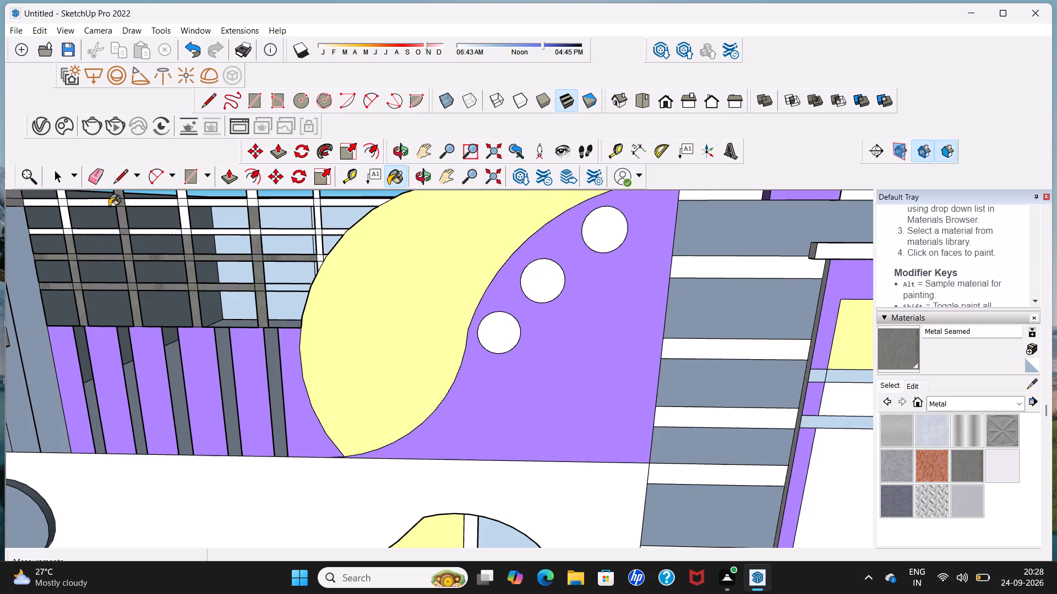
{"action": "left_click", "coordinate": [89, 204]}
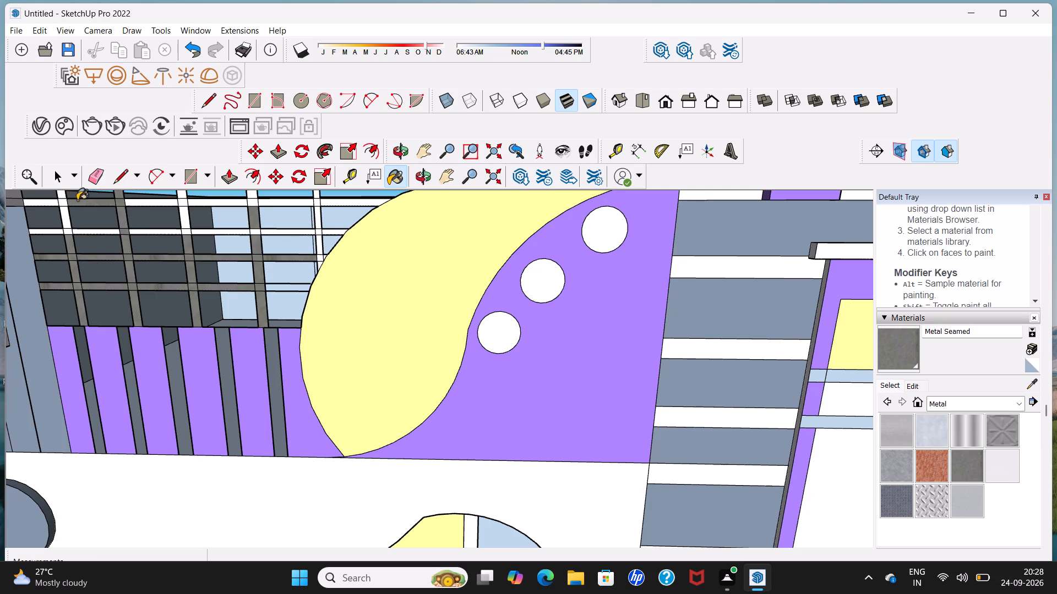
Paint the upper sections of the grille's first vertical bar and the cross-bar segments beside it near the slate pillar with Metal Seamed.
{"action": "left_click", "coordinate": [65, 203]}
{"action": "left_click", "coordinate": [50, 206]}
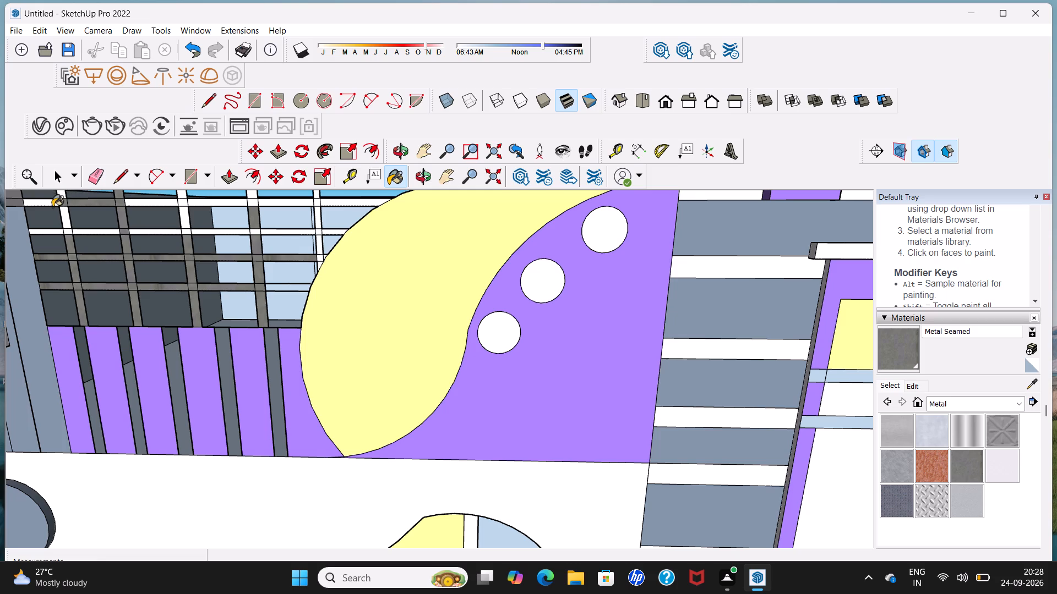
{"action": "left_click", "coordinate": [53, 204]}
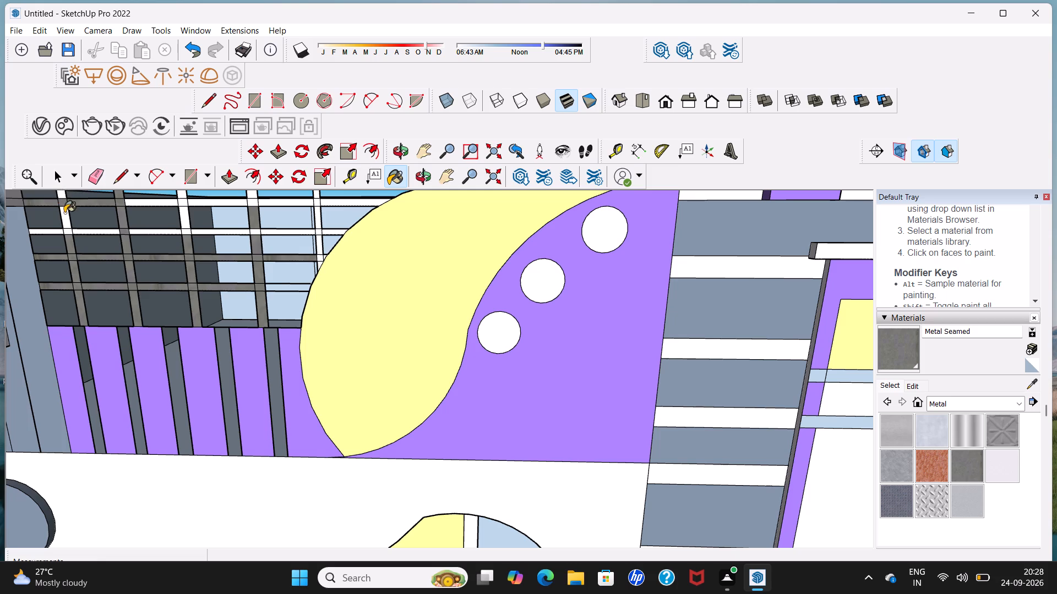
{"action": "left_click", "coordinate": [64, 215]}
{"action": "left_click", "coordinate": [69, 234]}
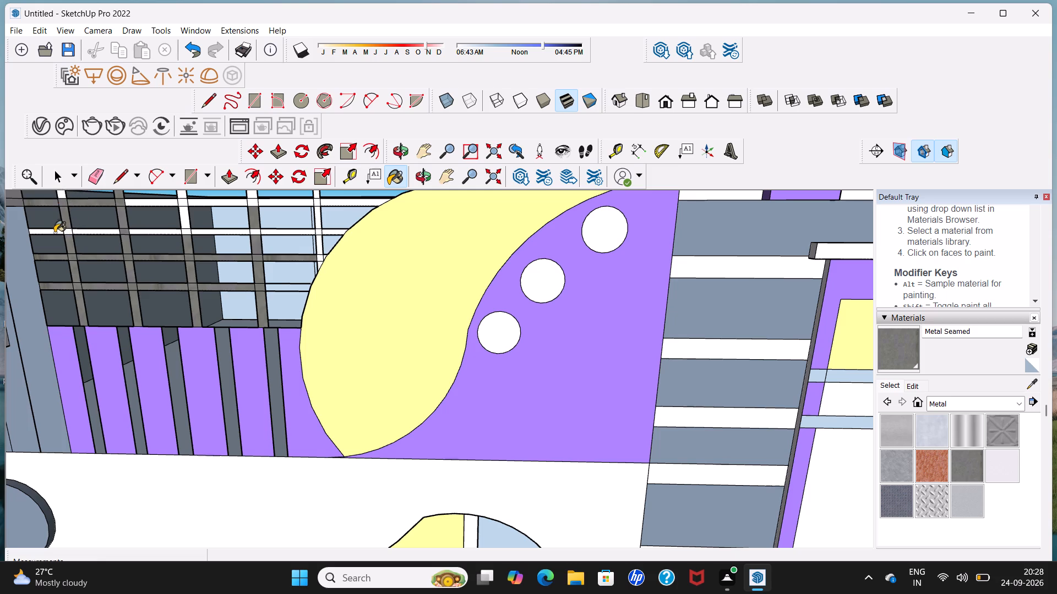
{"action": "left_click", "coordinate": [52, 233]}
{"action": "left_click", "coordinate": [72, 232]}
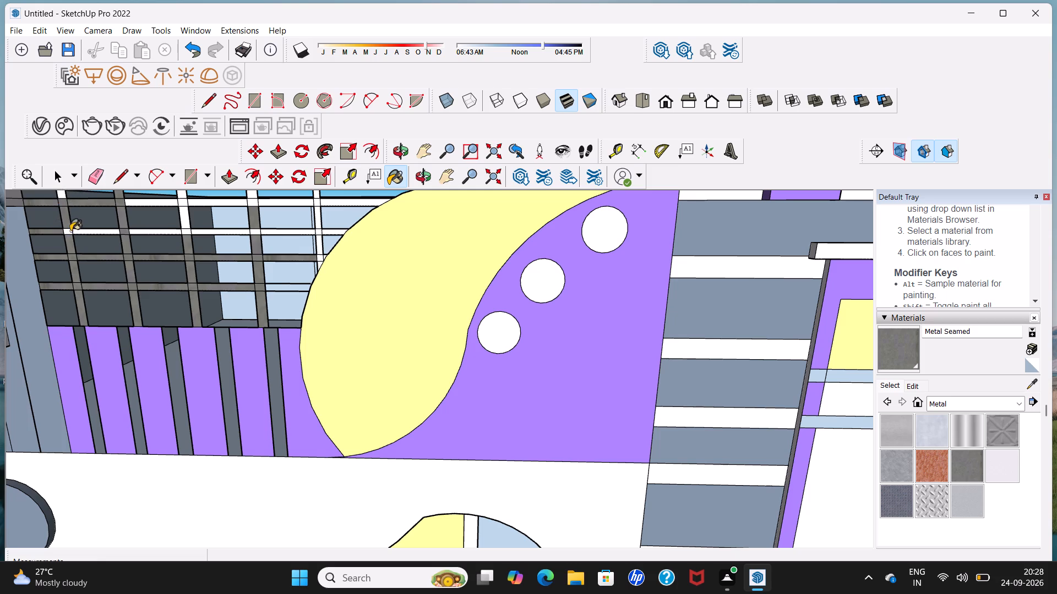
{"action": "left_click", "coordinate": [69, 230]}
{"action": "left_click", "coordinate": [92, 233]}
Paint the upper sections of the grille's third and fourth vertical bars and the upper cross-bar segments between them with Metal Seamed.
{"action": "scroll", "coordinate": [117, 228], "scroll_direction": "down", "scroll_amount": 6}
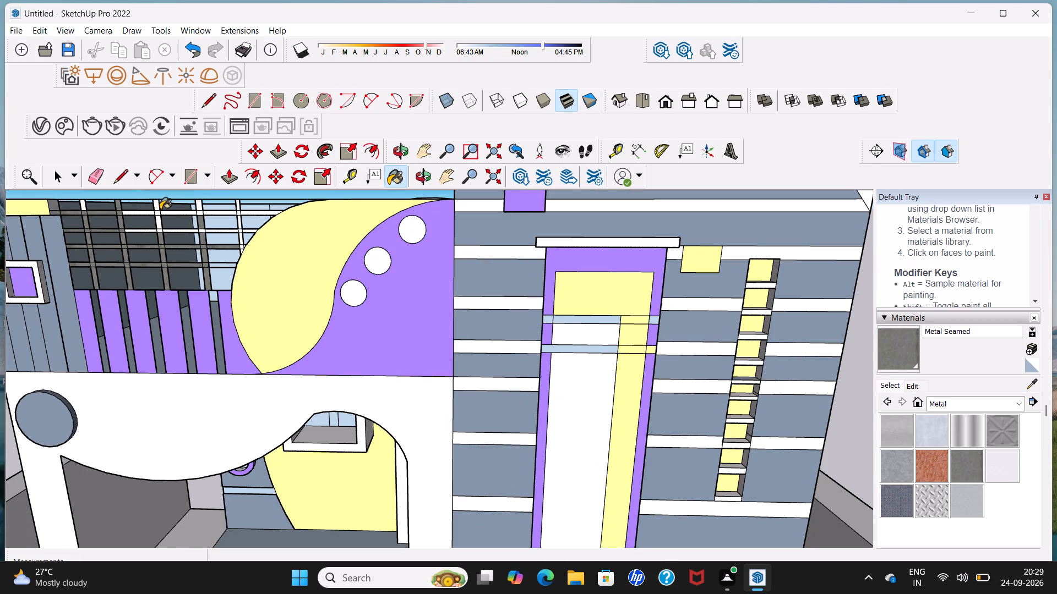
{"action": "left_click", "coordinate": [157, 209]}
{"action": "left_click", "coordinate": [157, 214]}
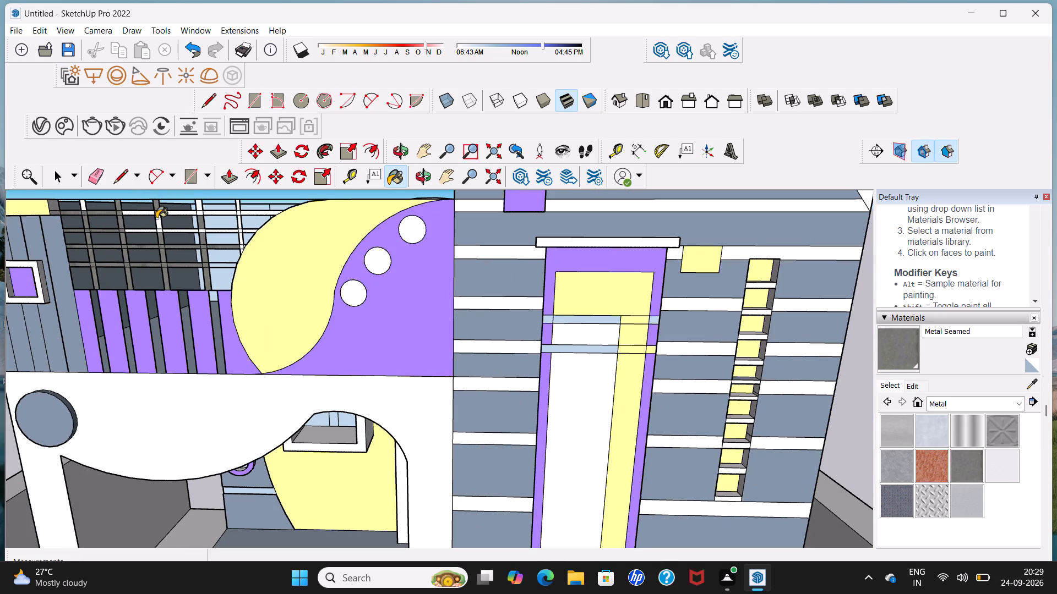
{"action": "left_click", "coordinate": [161, 225]}
{"action": "left_click", "coordinate": [173, 213]}
{"action": "left_click", "coordinate": [201, 215]}
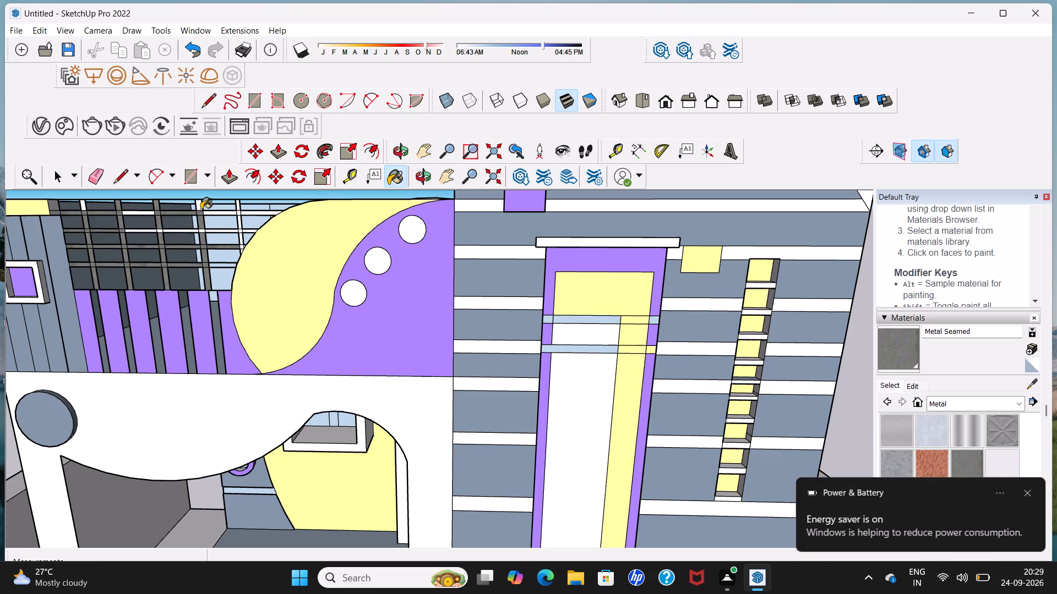
{"action": "left_click", "coordinate": [200, 209]}
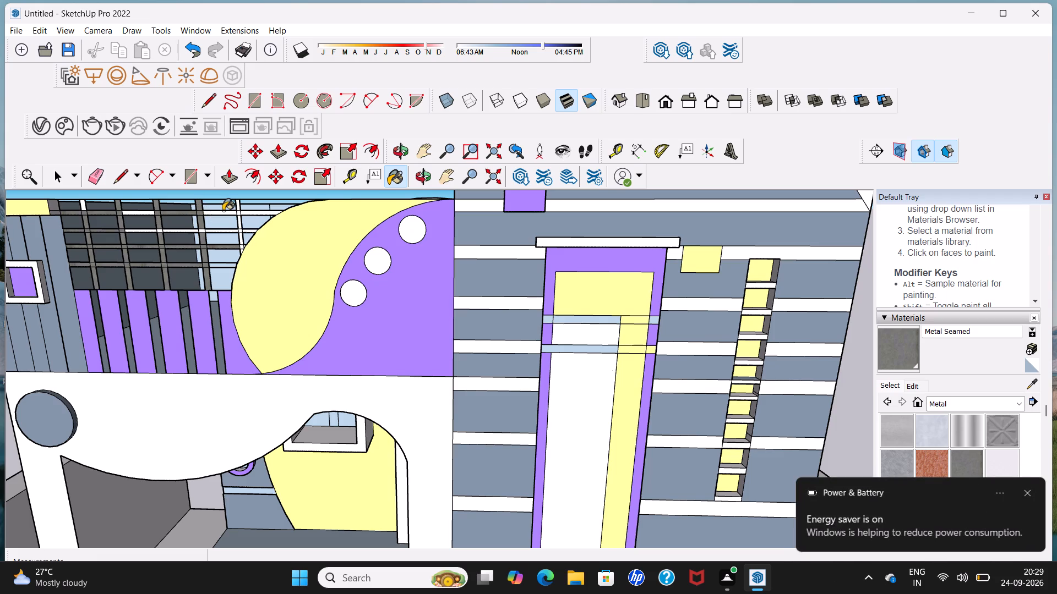
{"action": "left_click", "coordinate": [224, 212]}
Paint the grille's fifth vertical bar and the short cross-bar ends beside the khaki curved panel with Metal Seamed.
{"action": "left_click", "coordinate": [237, 207]}
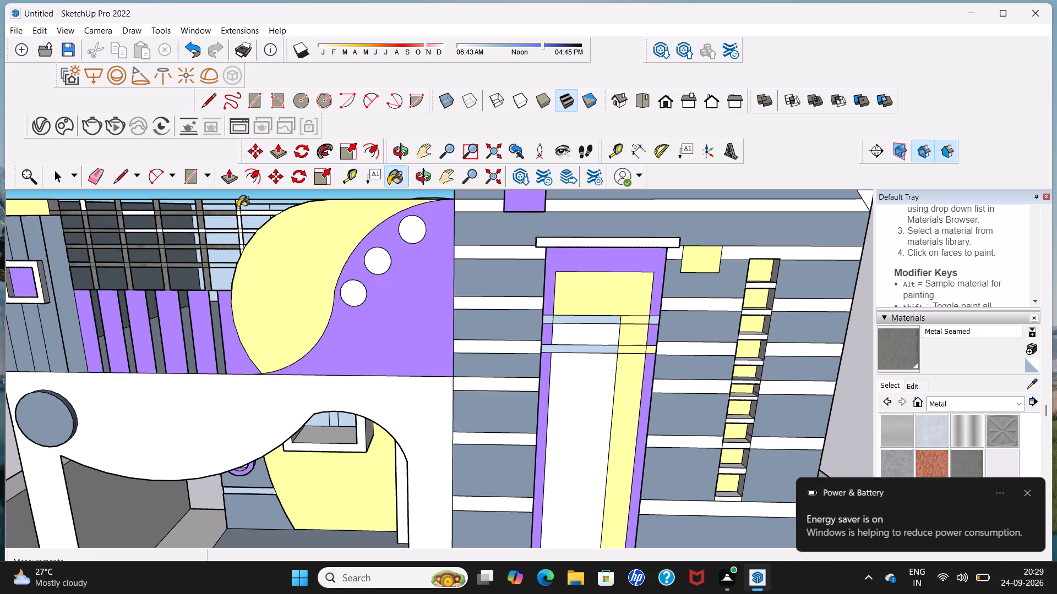
{"action": "left_click", "coordinate": [237, 215]}
{"action": "left_click", "coordinate": [248, 213]}
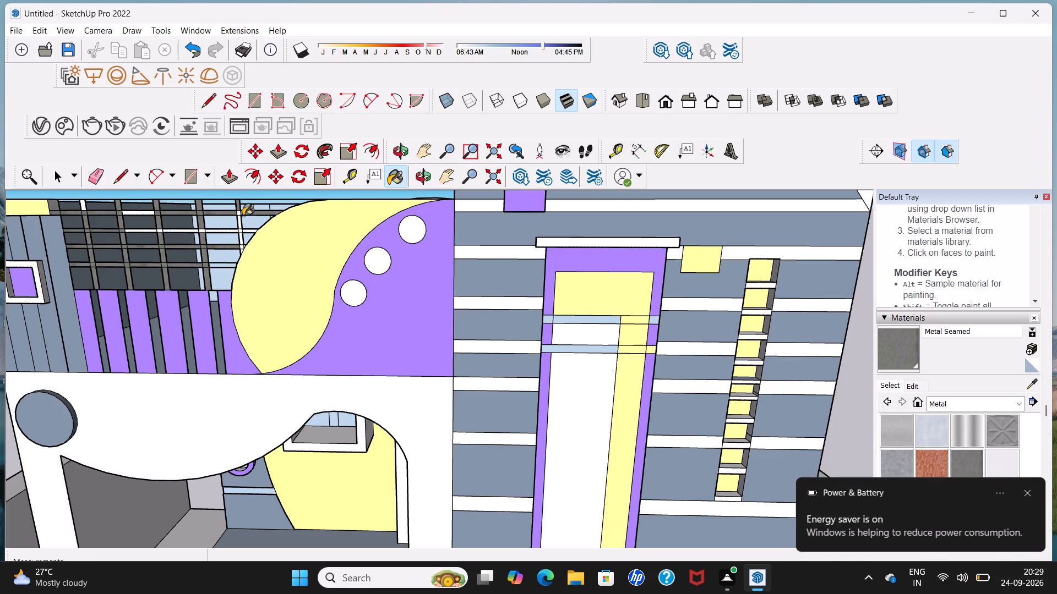
{"action": "left_click", "coordinate": [238, 213]}
{"action": "left_click", "coordinate": [239, 227]}
{"action": "scroll", "coordinate": [242, 241], "scroll_direction": "up", "scroll_amount": 4}
{"action": "left_click", "coordinate": [242, 228]}
{"action": "left_click", "coordinate": [248, 227]}
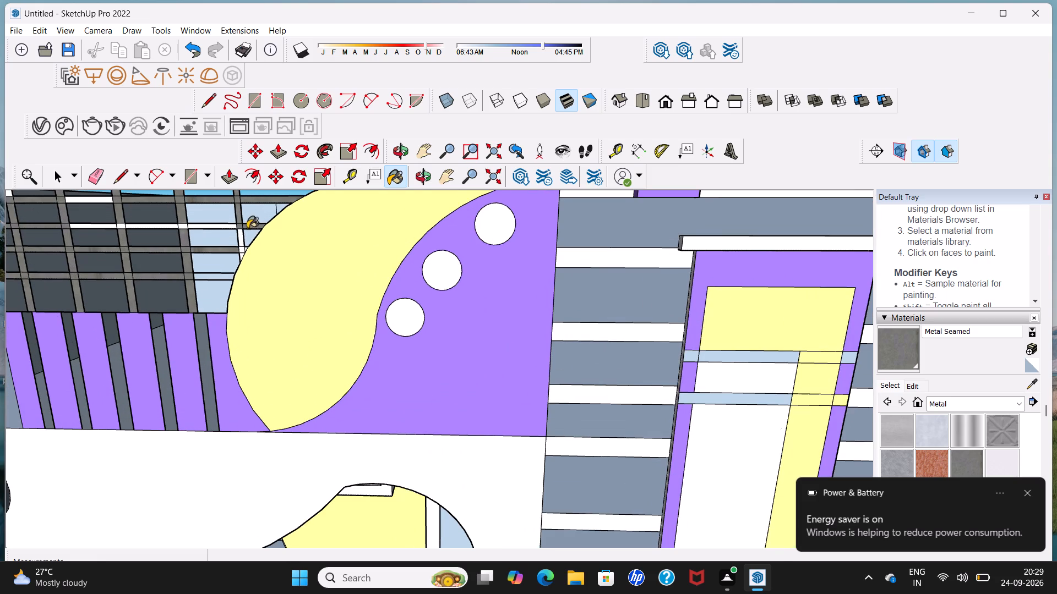
{"action": "left_click", "coordinate": [239, 239]}
{"action": "scroll", "coordinate": [240, 239], "scroll_direction": "up", "scroll_amount": 6}
{"action": "left_click", "coordinate": [239, 261]}
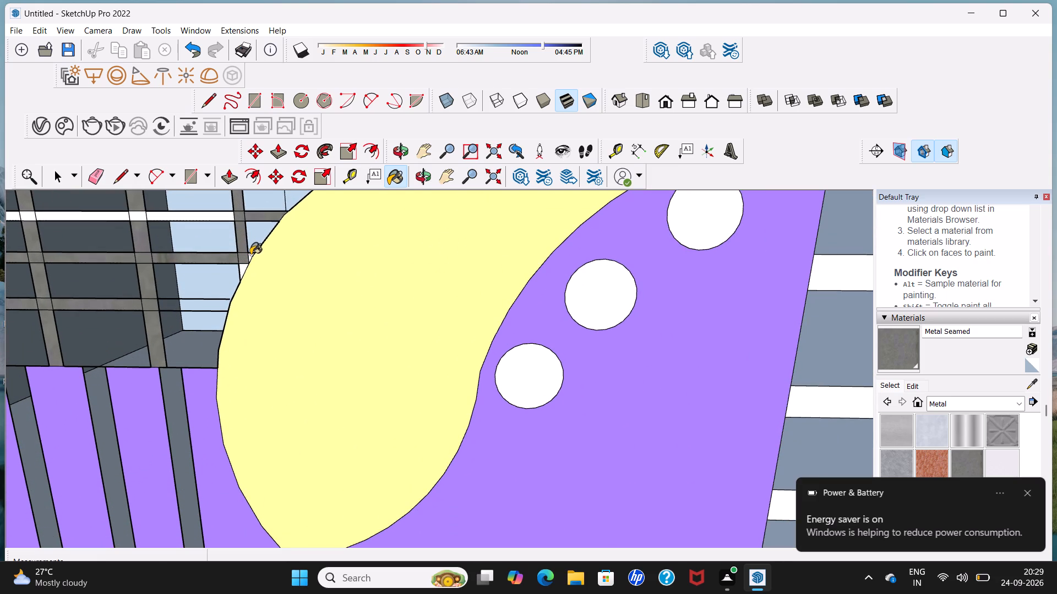
{"action": "left_click", "coordinate": [250, 255]}
{"action": "left_click", "coordinate": [241, 267]}
Paint the remaining white segments of the grille's middle cross-bar, working from the khaki curve toward the slate pillar, with Metal Seamed.
{"action": "left_click", "coordinate": [224, 214]}
{"action": "scroll", "coordinate": [127, 201], "scroll_direction": "down", "scroll_amount": 8}
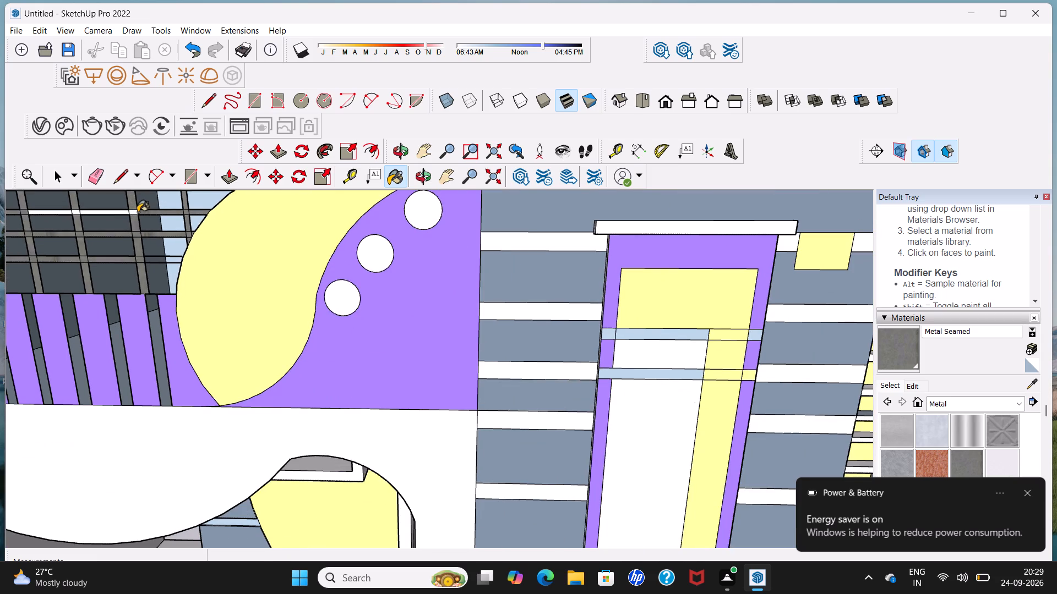
{"action": "left_click", "coordinate": [135, 210]}
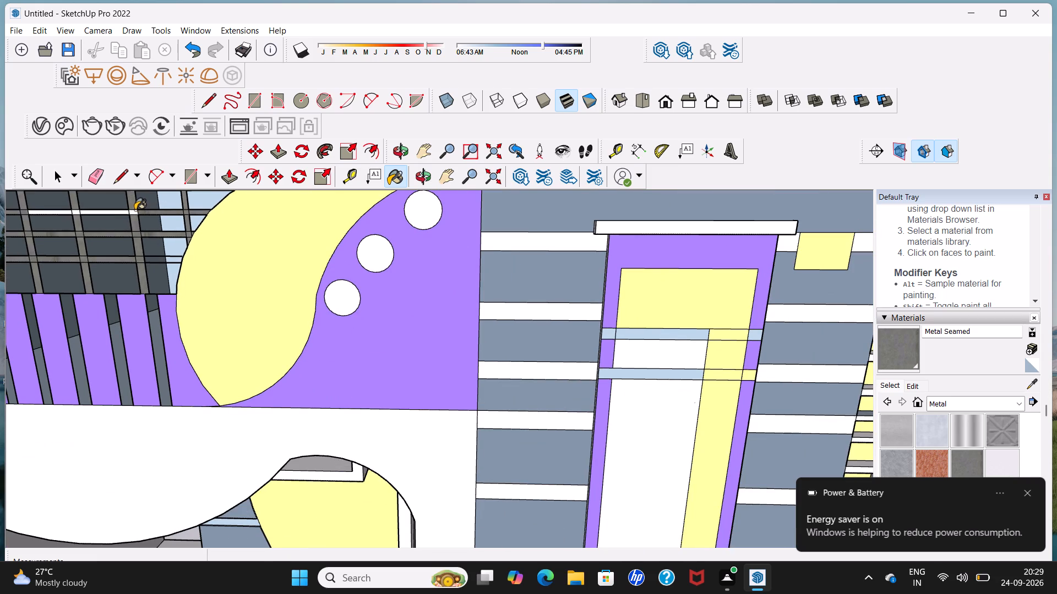
{"action": "left_click", "coordinate": [134, 211]}
{"action": "left_click", "coordinate": [122, 211]}
{"action": "left_click", "coordinate": [74, 211]}
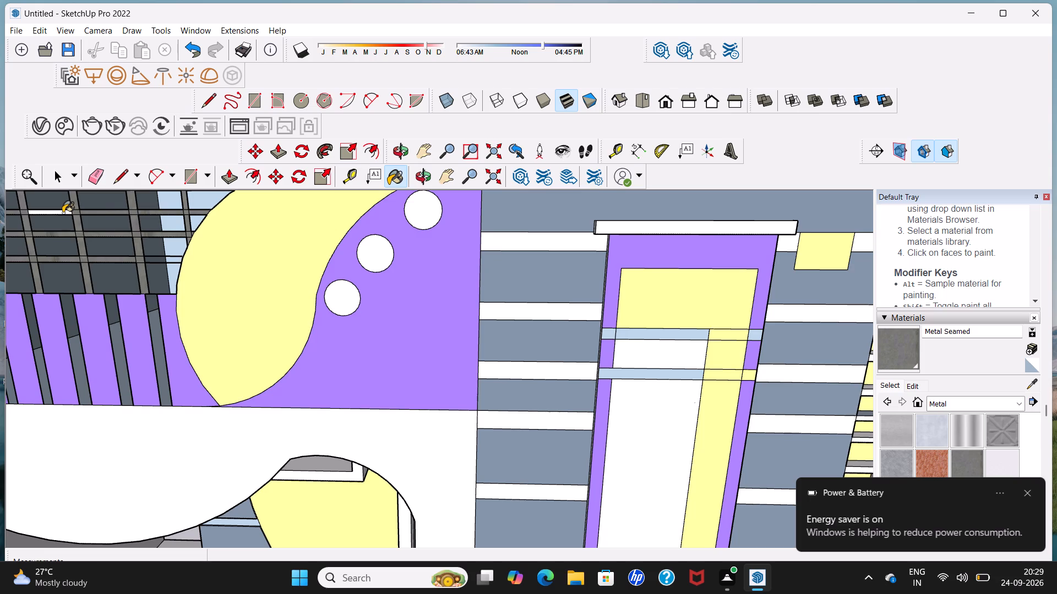
{"action": "left_click", "coordinate": [63, 213]}
Paint the leftover unpainted pieces near the top of the balcony grille with Metal Seamed.
{"action": "scroll", "coordinate": [91, 199], "scroll_direction": "down", "scroll_amount": 12}
{"action": "scroll", "coordinate": [92, 218], "scroll_direction": "up", "scroll_amount": 7}
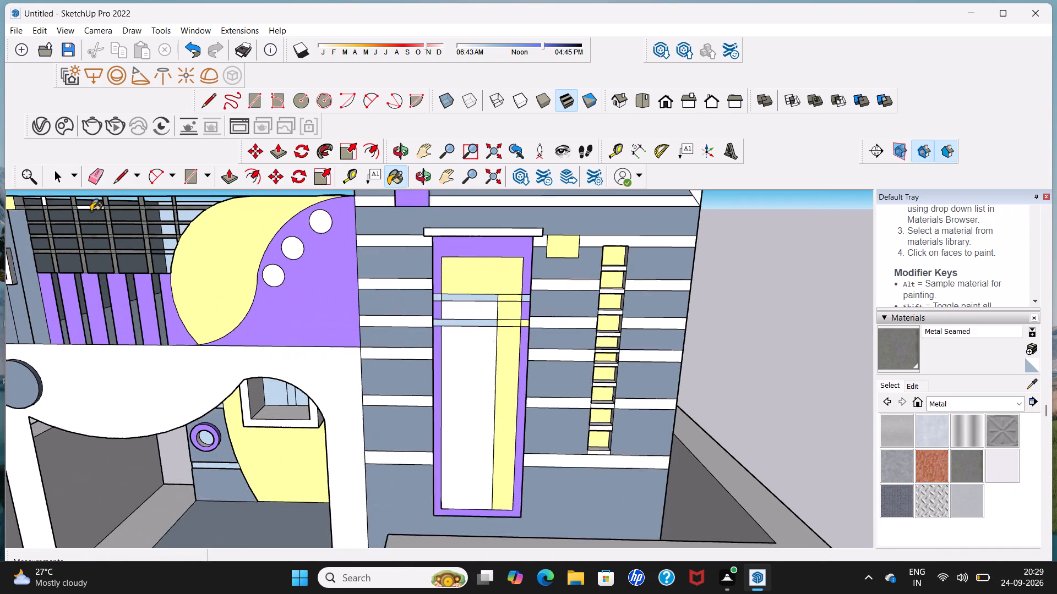
{"action": "scroll", "coordinate": [91, 211], "scroll_direction": "up", "scroll_amount": 1}
{"action": "left_click", "coordinate": [97, 207]}
{"action": "scroll", "coordinate": [85, 212], "scroll_direction": "down", "scroll_amount": 4}
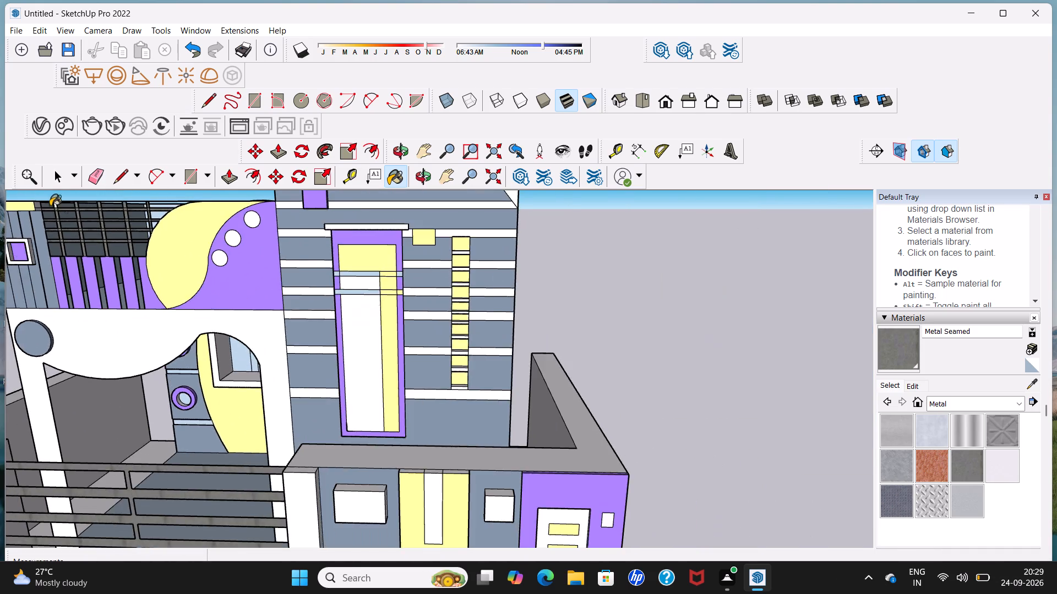
{"action": "scroll", "coordinate": [48, 204], "scroll_direction": "up", "scroll_amount": 4}
{"action": "left_click", "coordinate": [58, 208]}
Paint the tall white pane inside the facade's purple-framed strip with Translucent Glass Sky Reflection from the Glass and Mirrors collection.
{"action": "scroll", "coordinate": [63, 211], "scroll_direction": "down", "scroll_amount": 3}
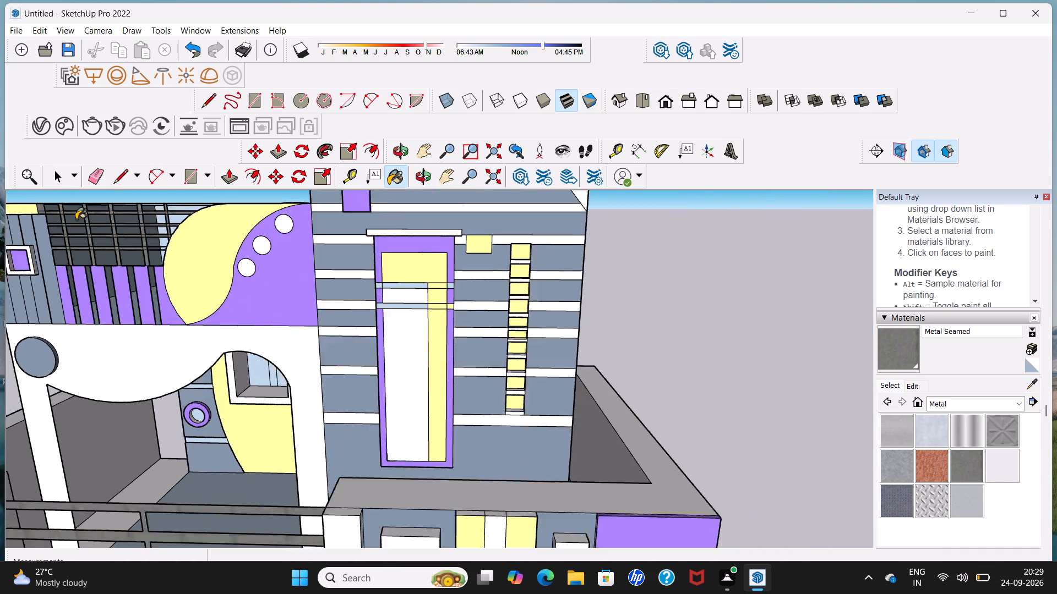
{"action": "scroll", "coordinate": [76, 219], "scroll_direction": "down", "scroll_amount": 7}
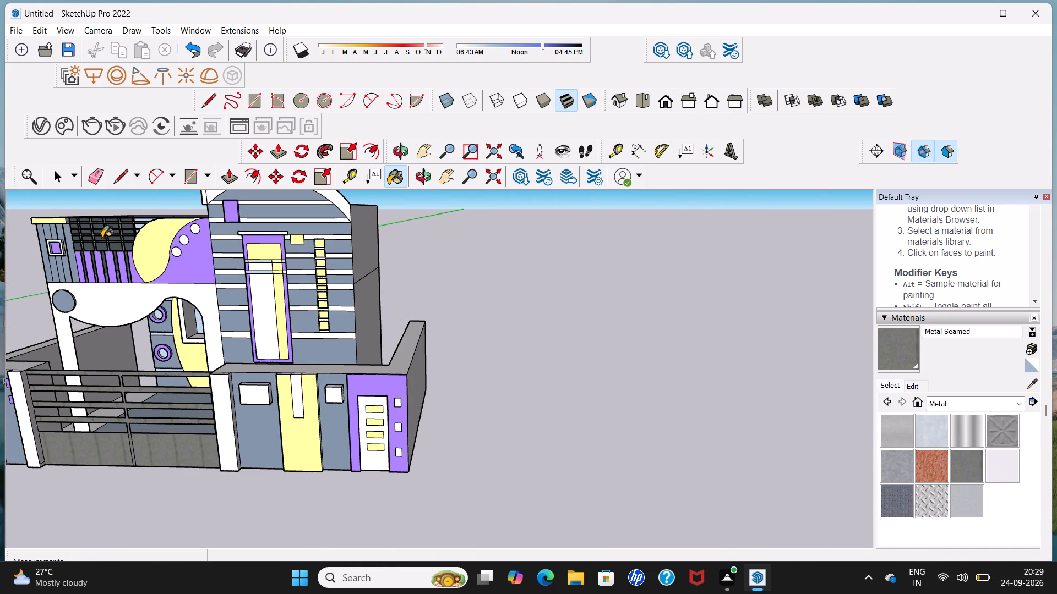
{"action": "middle_click_drag", "start_coordinate": [115, 249], "coordinate": [86, 240]}
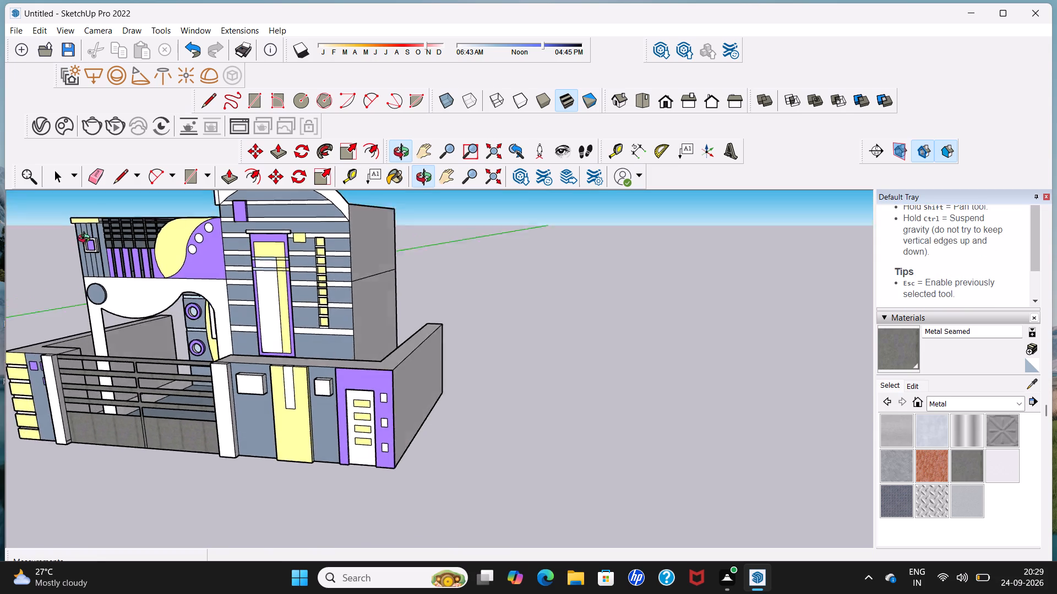
{"action": "middle_click_drag", "start_coordinate": [86, 240], "coordinate": [167, 214]}
{"action": "scroll", "coordinate": [258, 299], "scroll_direction": "down", "scroll_amount": 2}
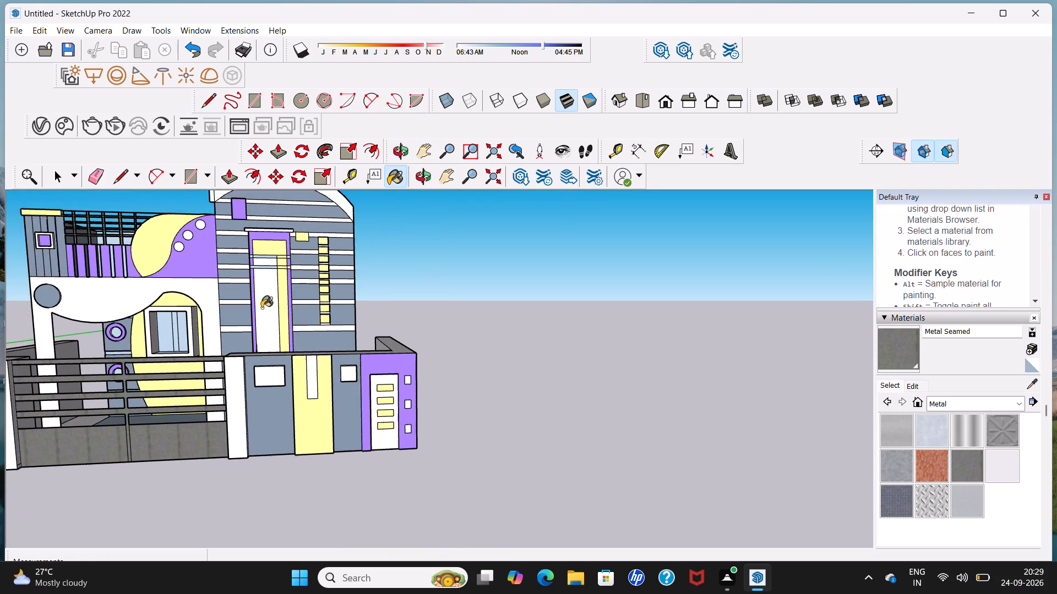
{"action": "scroll", "coordinate": [261, 308], "scroll_direction": "down", "scroll_amount": 2}
{"action": "middle_click_drag", "start_coordinate": [279, 319], "coordinate": [361, 295]}
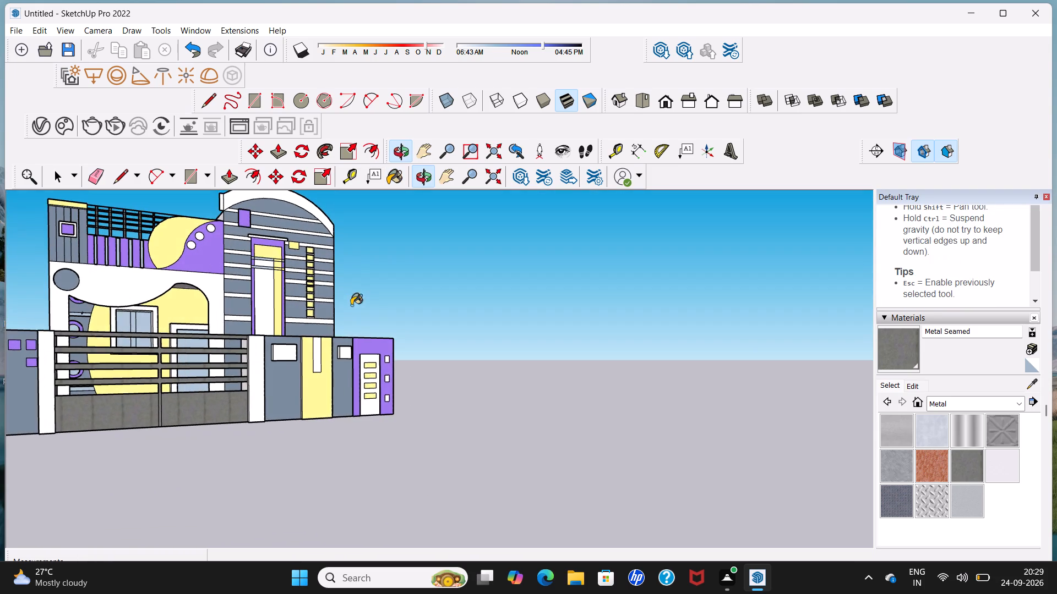
{"action": "scroll", "coordinate": [212, 322], "scroll_direction": "up", "scroll_amount": 6}
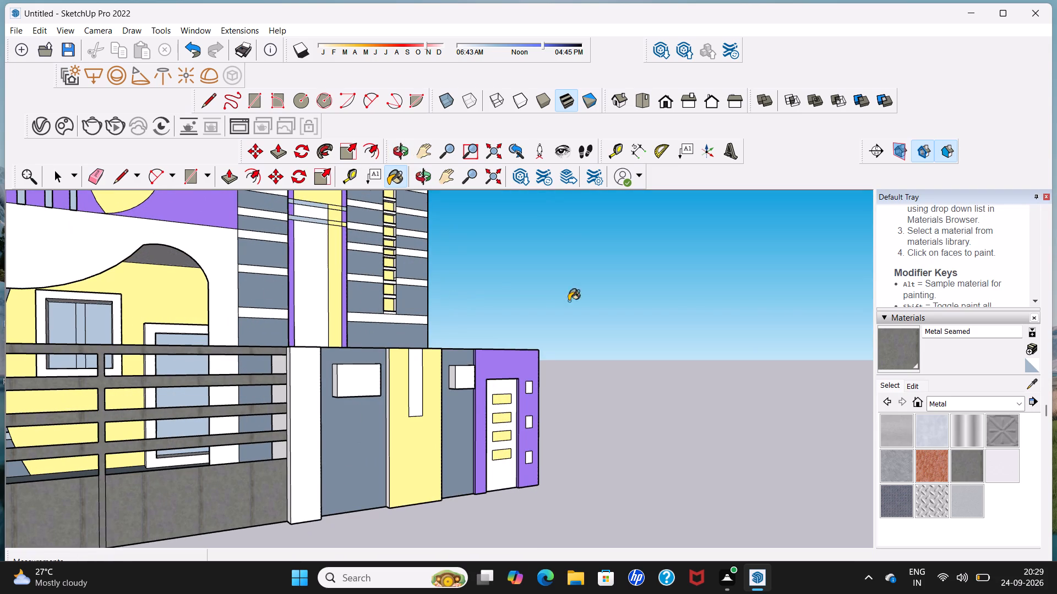
{"action": "left_click", "coordinate": [1018, 405]}
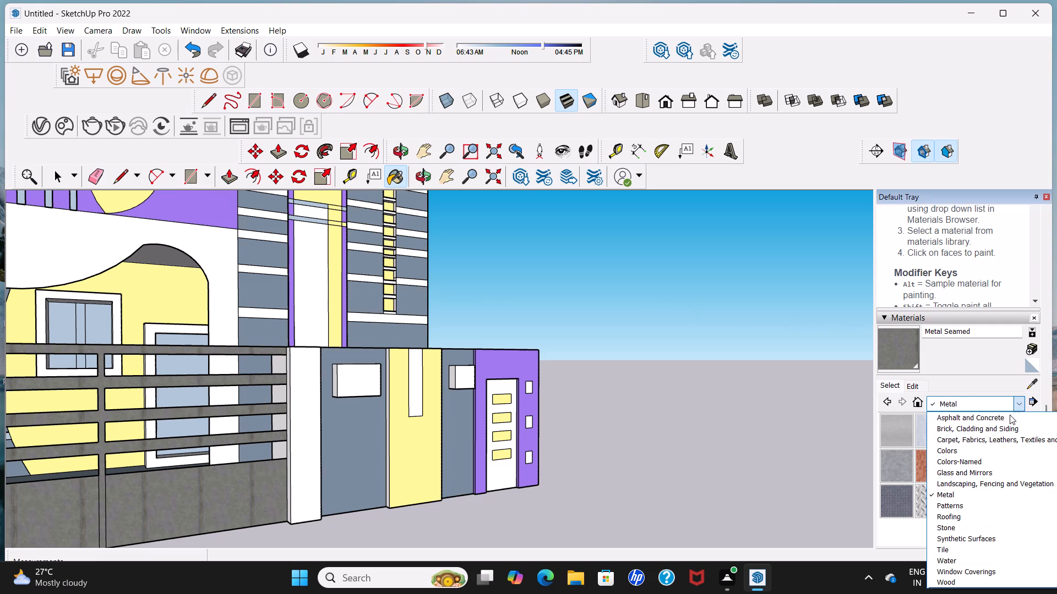
{"action": "left_click", "coordinate": [1013, 477]}
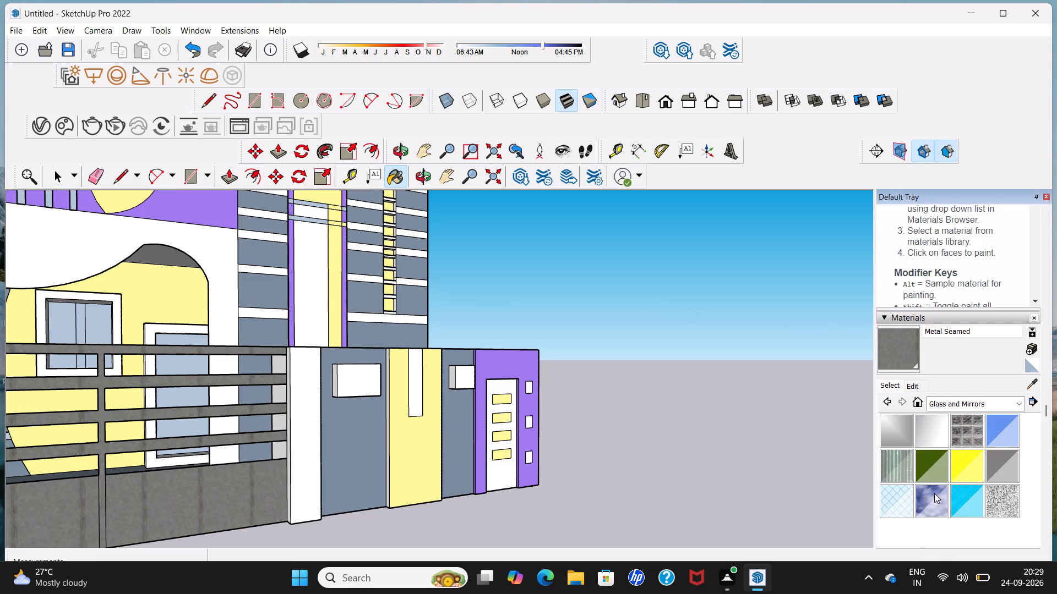
{"action": "left_click", "coordinate": [934, 493]}
{"action": "left_click", "coordinate": [308, 269]}
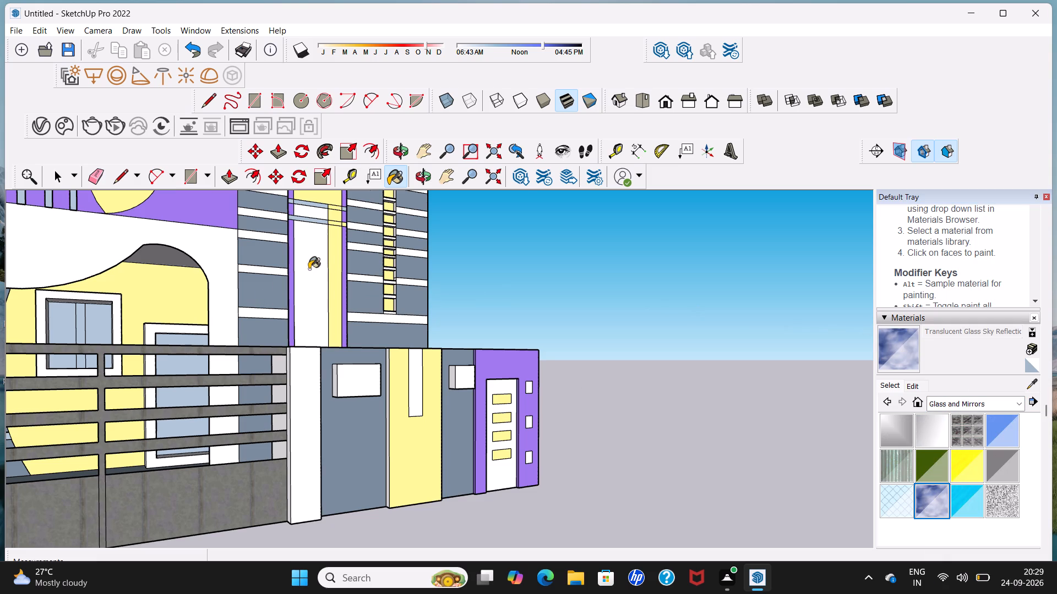
Paint the remaining small panes near the top of the facade's tall purple-framed panel with Translucent Glass Sky Reflection.
{"action": "middle_click_drag", "start_coordinate": [310, 271], "coordinate": [219, 298]}
{"action": "scroll", "coordinate": [302, 221], "scroll_direction": "up", "scroll_amount": 2}
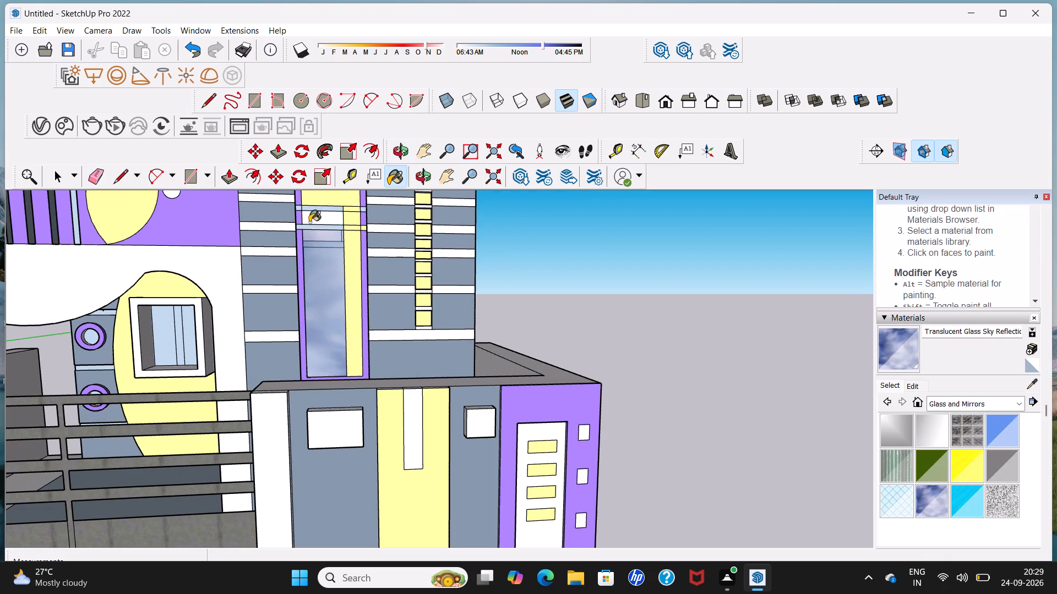
{"action": "left_click", "coordinate": [323, 236]}
{"action": "left_click", "coordinate": [326, 220]}
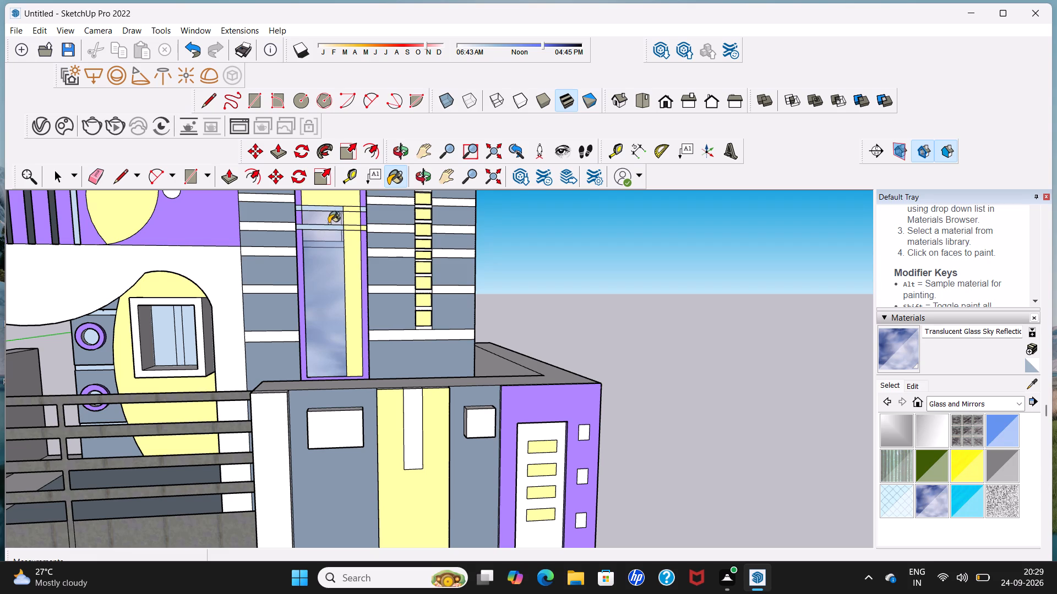
Paint both panes of the porch window with Translucent Glass Sky Reflection, one on each side of the centre mullion.
{"action": "scroll", "coordinate": [325, 282], "scroll_direction": "down", "scroll_amount": 2}
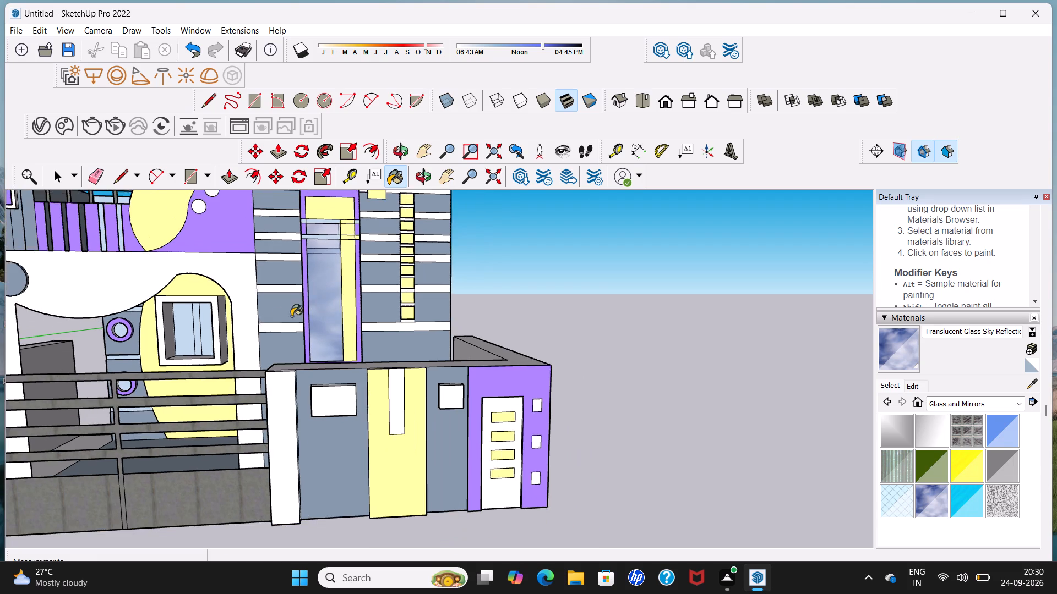
{"action": "scroll", "coordinate": [265, 329], "scroll_direction": "up", "scroll_amount": 5}
{"action": "middle_click_drag", "start_coordinate": [193, 329], "coordinate": [232, 326]}
{"action": "scroll", "coordinate": [225, 328], "scroll_direction": "up", "scroll_amount": 2}
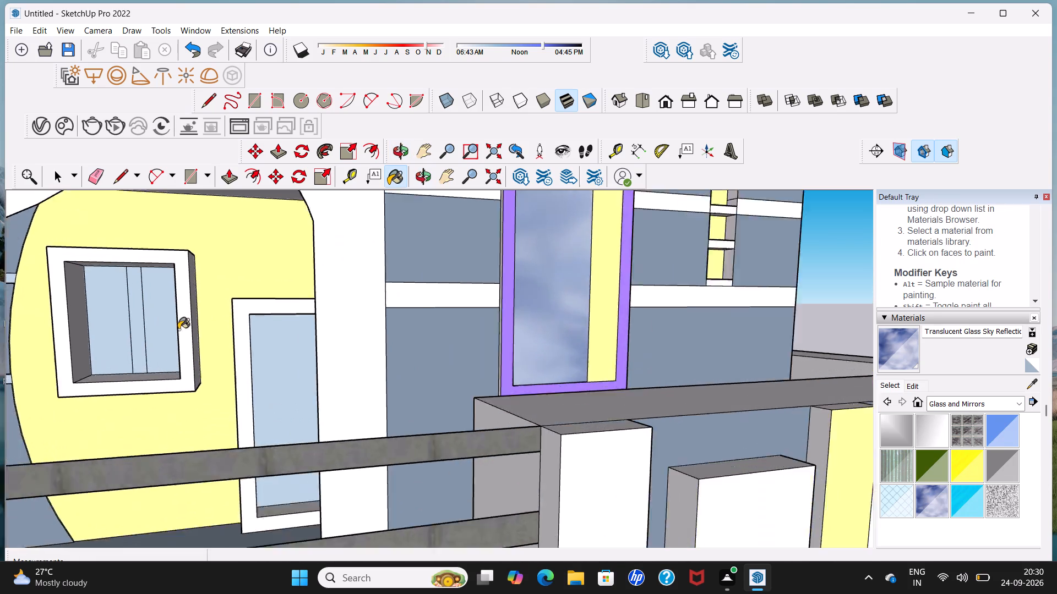
{"action": "scroll", "coordinate": [178, 329], "scroll_direction": "up", "scroll_amount": 2}
{"action": "left_click", "coordinate": [152, 326]}
{"action": "left_click", "coordinate": [111, 320]}
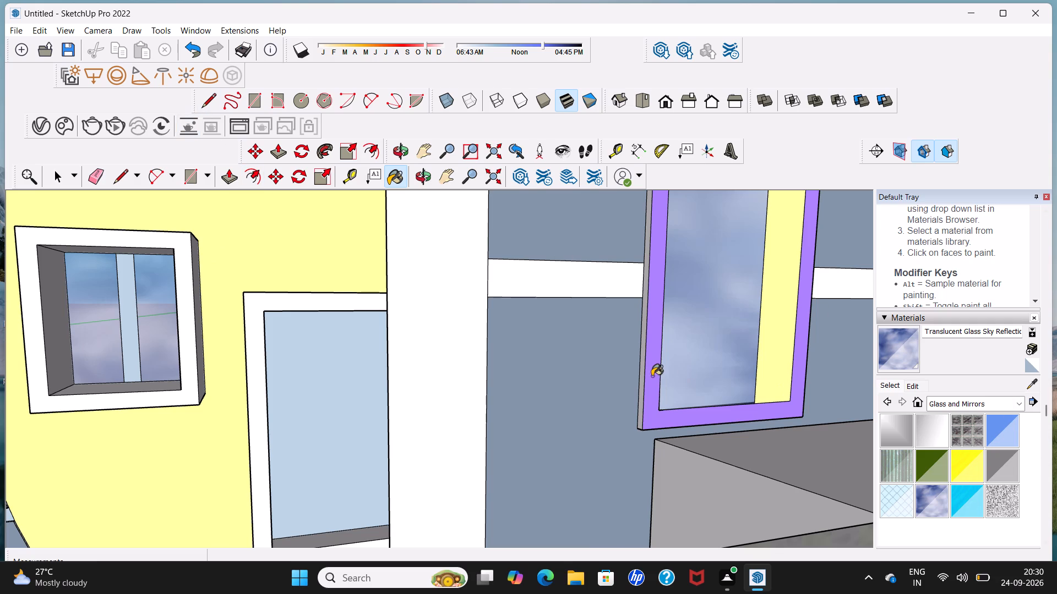
Paint the door panel under the porch with Wood Floor from the Wood collection.
{"action": "scroll", "coordinate": [652, 376], "scroll_direction": "down", "scroll_amount": 15}
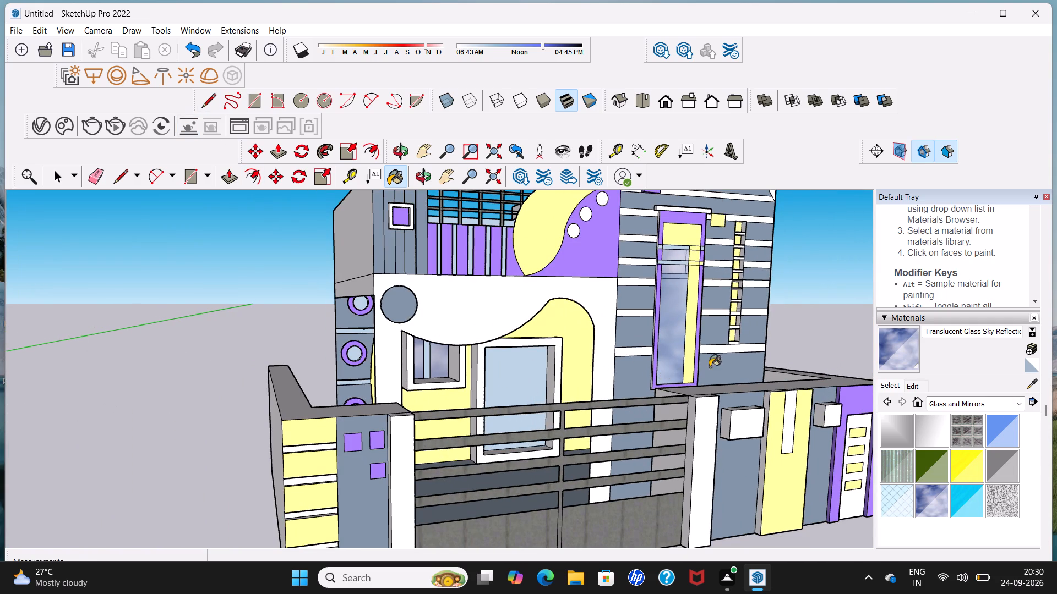
{"action": "middle_click_drag", "start_coordinate": [912, 421], "coordinate": [728, 540]}
{"action": "middle_click_drag", "start_coordinate": [566, 400], "coordinate": [565, 494]}
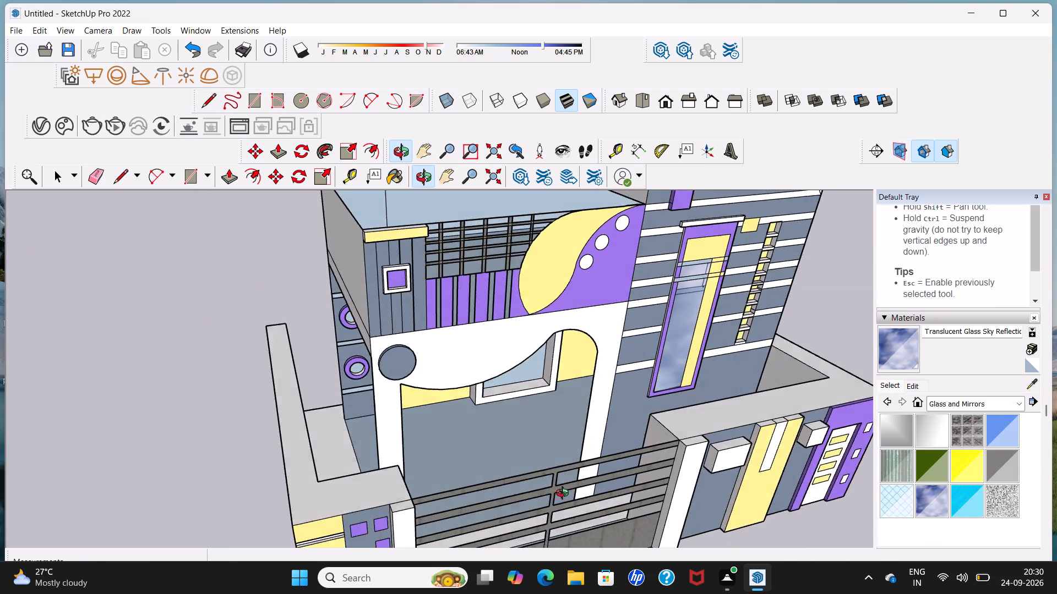
{"action": "middle_click_drag", "start_coordinate": [565, 494], "coordinate": [510, 421]}
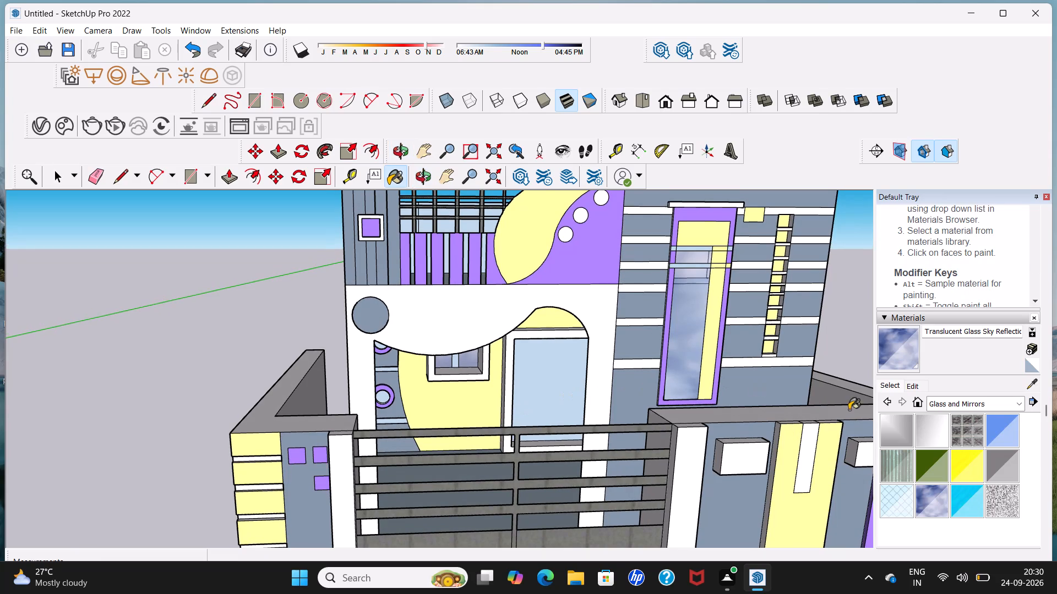
{"action": "left_click", "coordinate": [1020, 409]}
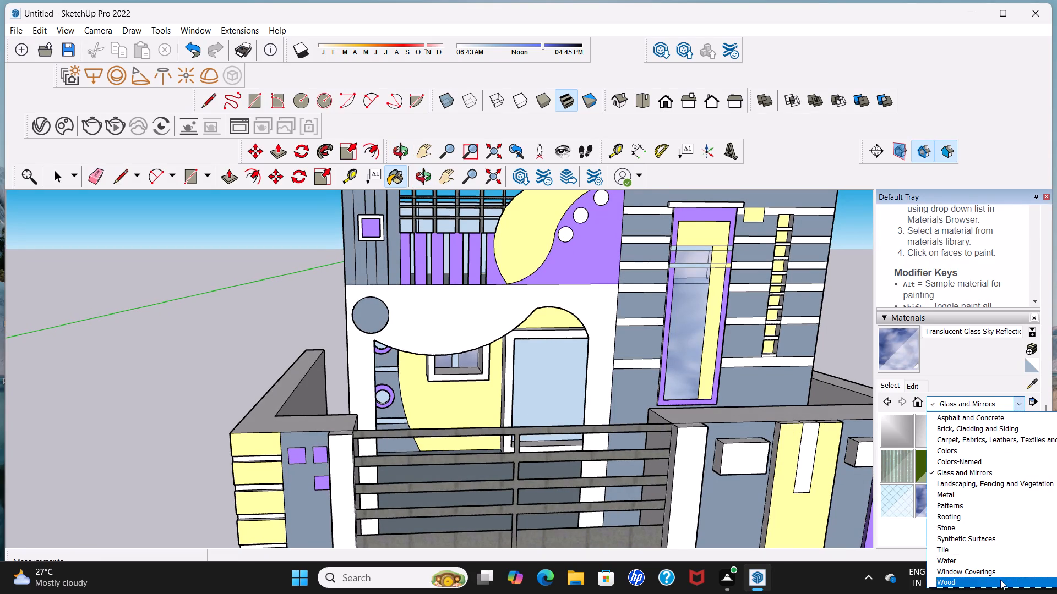
{"action": "left_click", "coordinate": [1000, 580]}
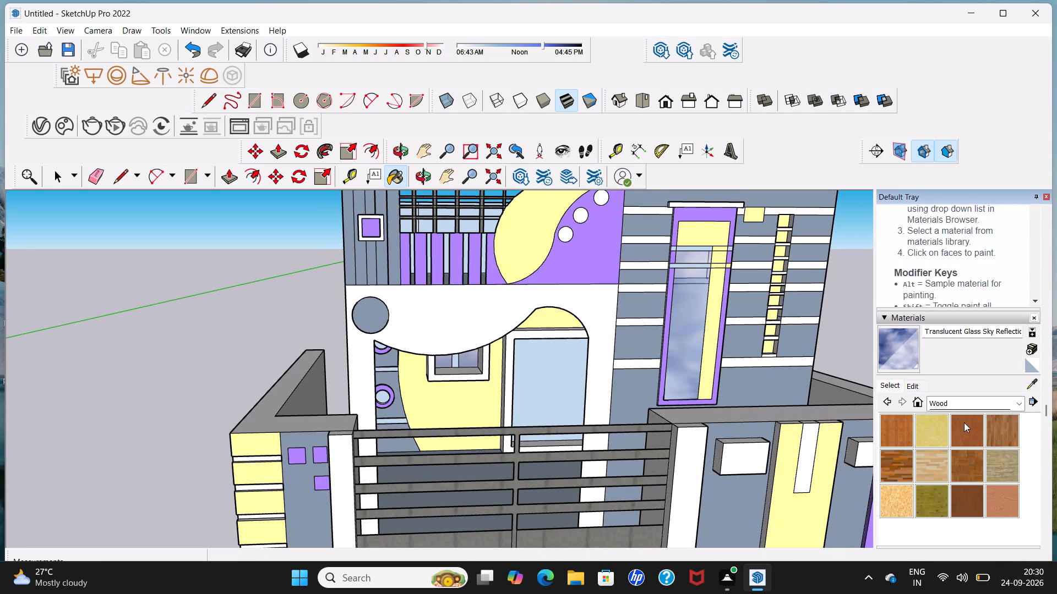
{"action": "left_click", "coordinate": [999, 430]}
{"action": "scroll", "coordinate": [675, 433], "scroll_direction": "up", "scroll_amount": 3}
{"action": "left_click", "coordinate": [521, 377]}
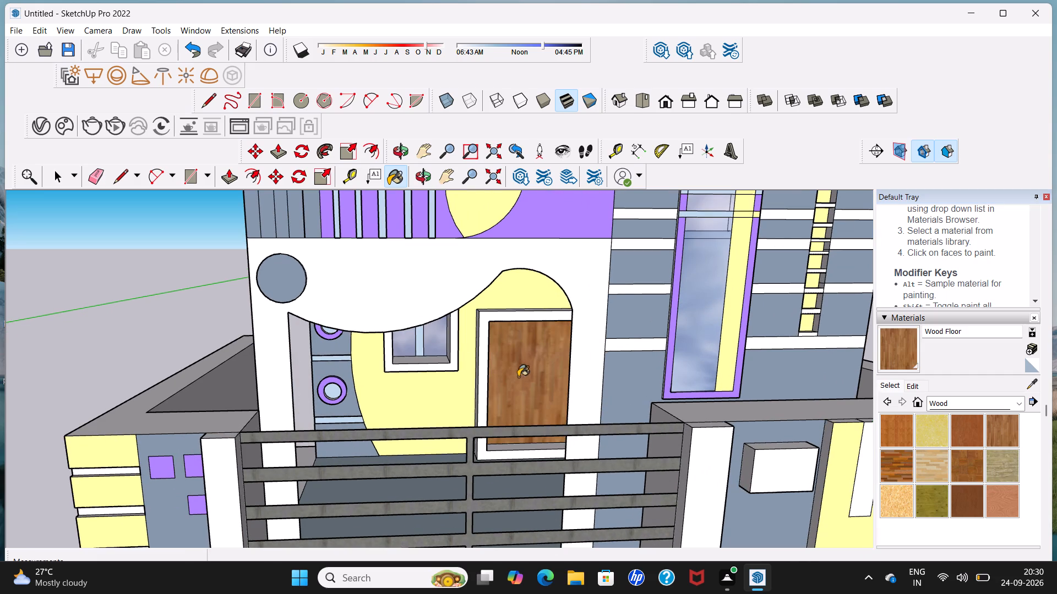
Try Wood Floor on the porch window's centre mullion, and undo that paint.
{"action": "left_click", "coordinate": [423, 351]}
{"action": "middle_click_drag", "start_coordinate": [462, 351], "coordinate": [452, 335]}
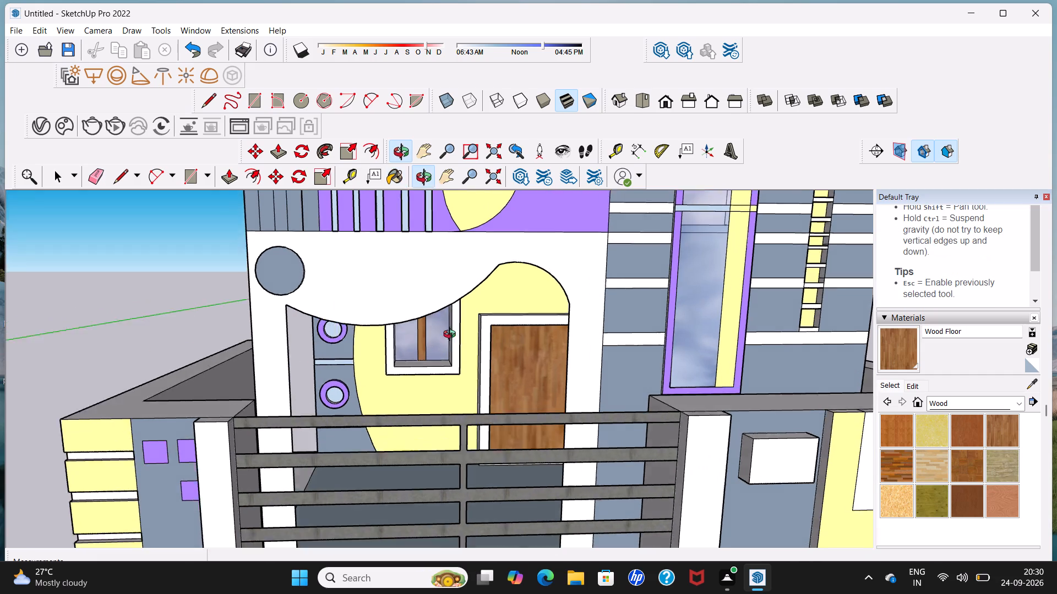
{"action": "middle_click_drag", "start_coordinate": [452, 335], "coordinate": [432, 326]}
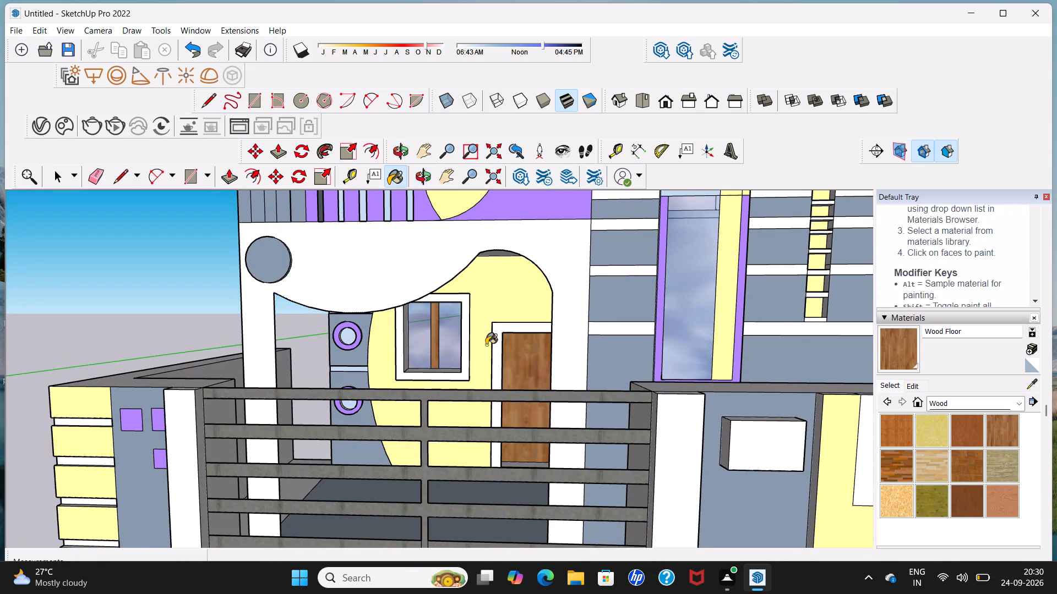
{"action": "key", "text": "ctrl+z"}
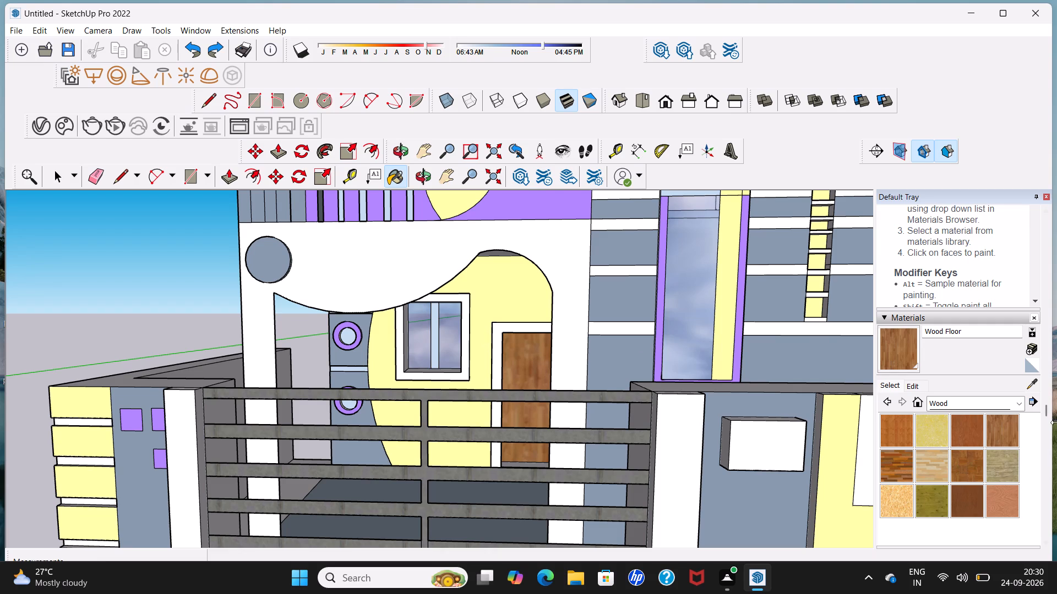
Paint the porch window's centre mullion with 0128_White from the Colors-Named collection.
{"action": "left_click", "coordinate": [1021, 403]}
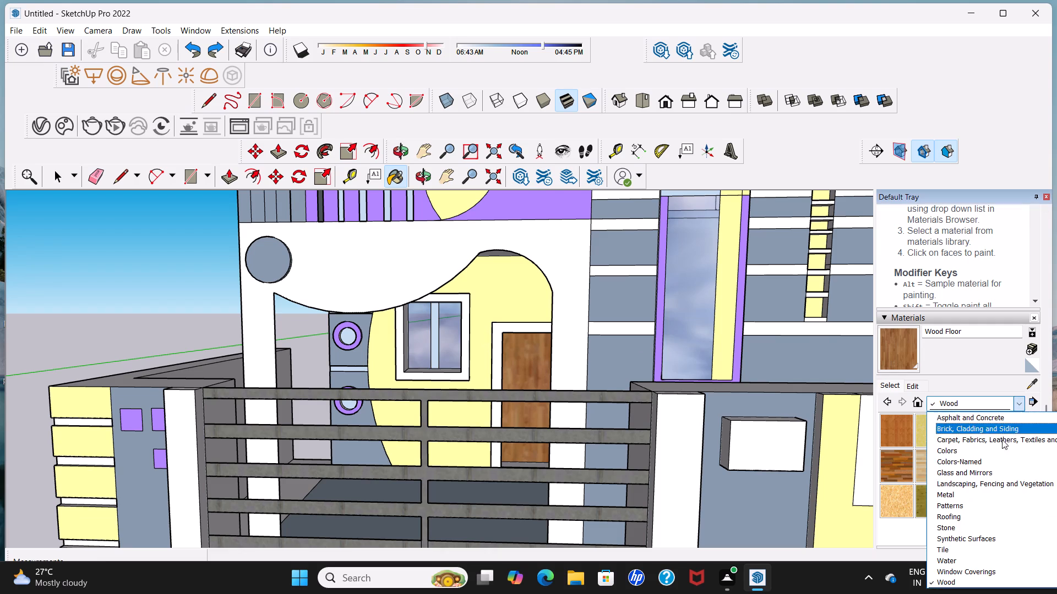
{"action": "left_click", "coordinate": [1000, 461]}
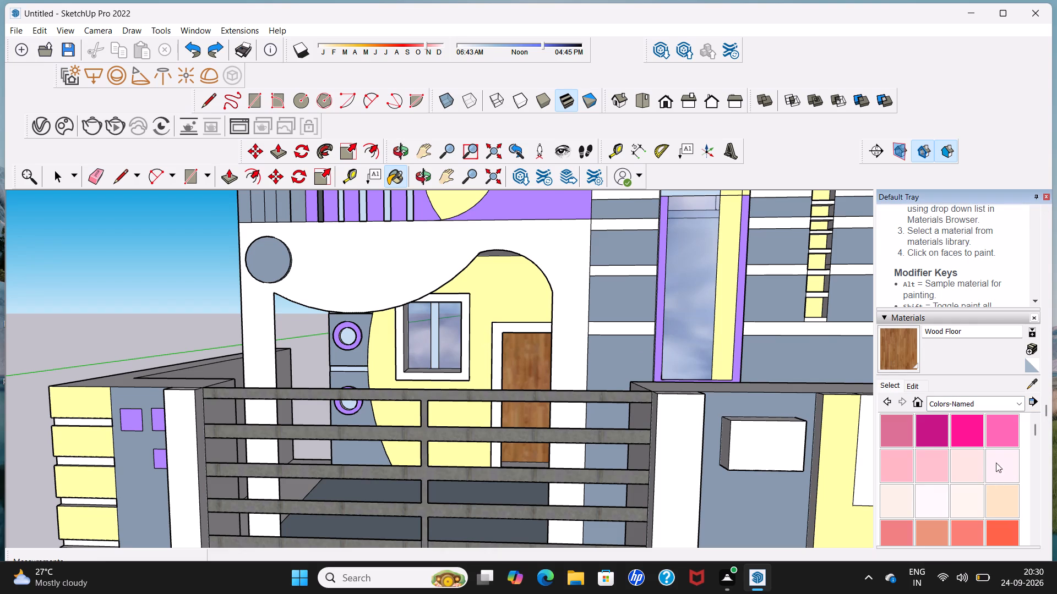
{"action": "scroll", "coordinate": [975, 476], "scroll_direction": "down", "scroll_amount": 9}
{"action": "scroll", "coordinate": [967, 461], "scroll_direction": "up", "scroll_amount": 3}
{"action": "scroll", "coordinate": [957, 475], "scroll_direction": "down", "scroll_amount": 1}
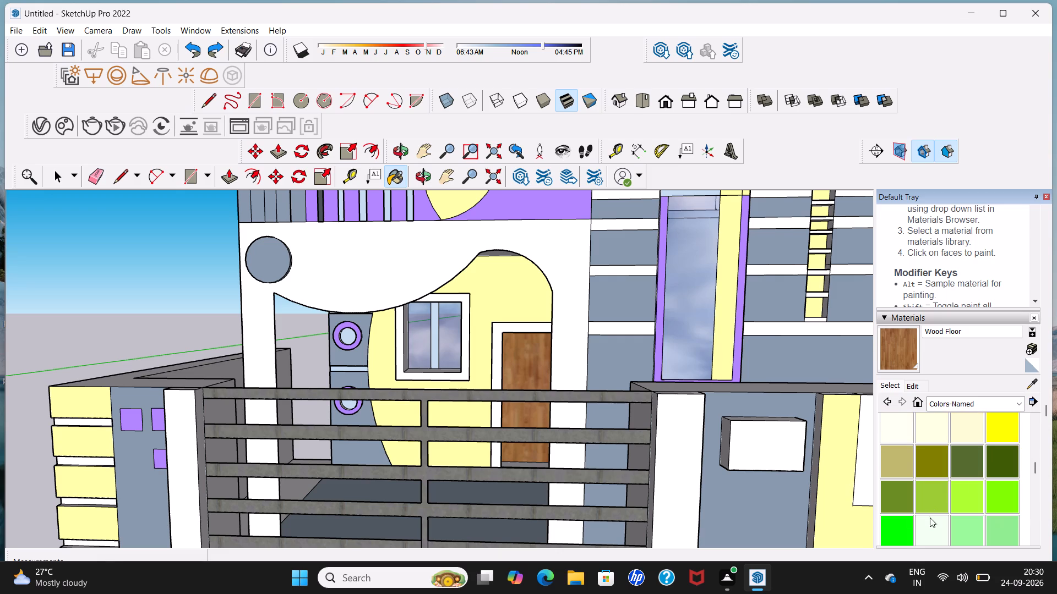
{"action": "left_click", "coordinate": [928, 524]}
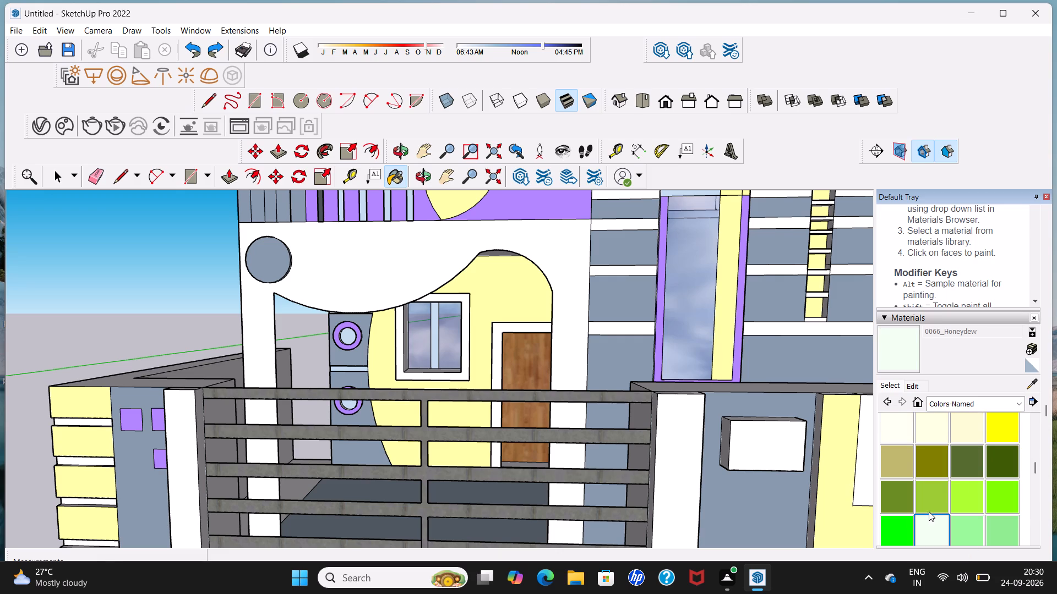
{"action": "scroll", "coordinate": [932, 505], "scroll_direction": "down", "scroll_amount": 8}
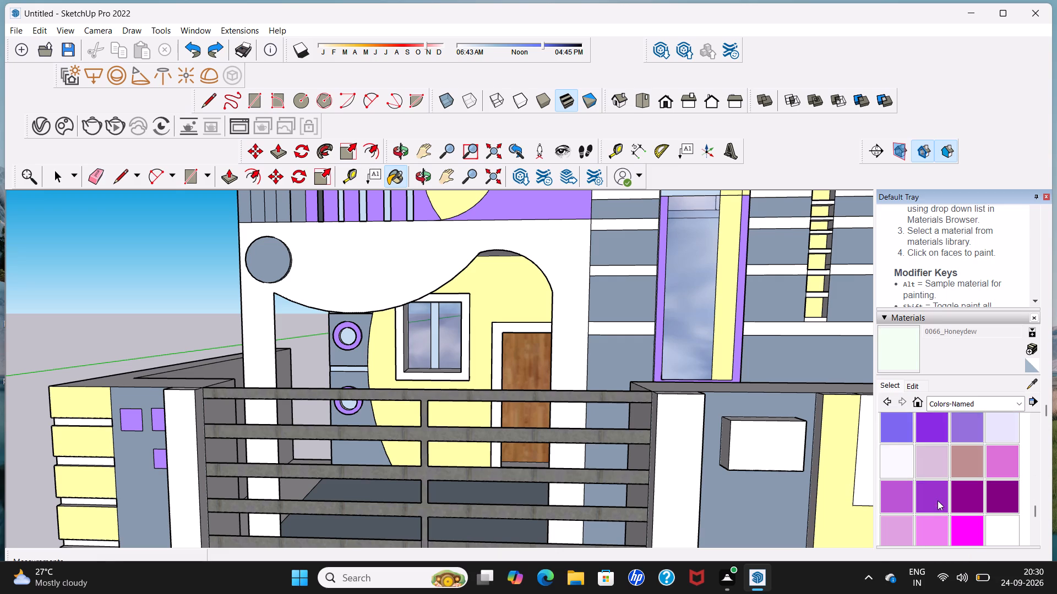
{"action": "scroll", "coordinate": [938, 501], "scroll_direction": "down", "scroll_amount": 1}
{"action": "left_click", "coordinate": [998, 462]}
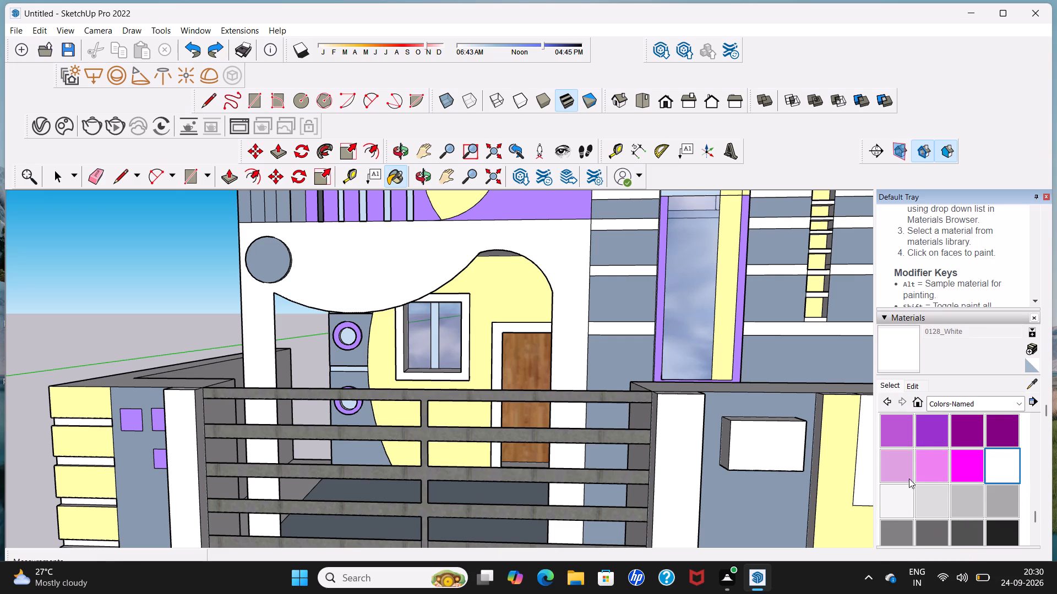
{"action": "scroll", "coordinate": [400, 350], "scroll_direction": "up", "scroll_amount": 4}
{"action": "left_click", "coordinate": [450, 341]}
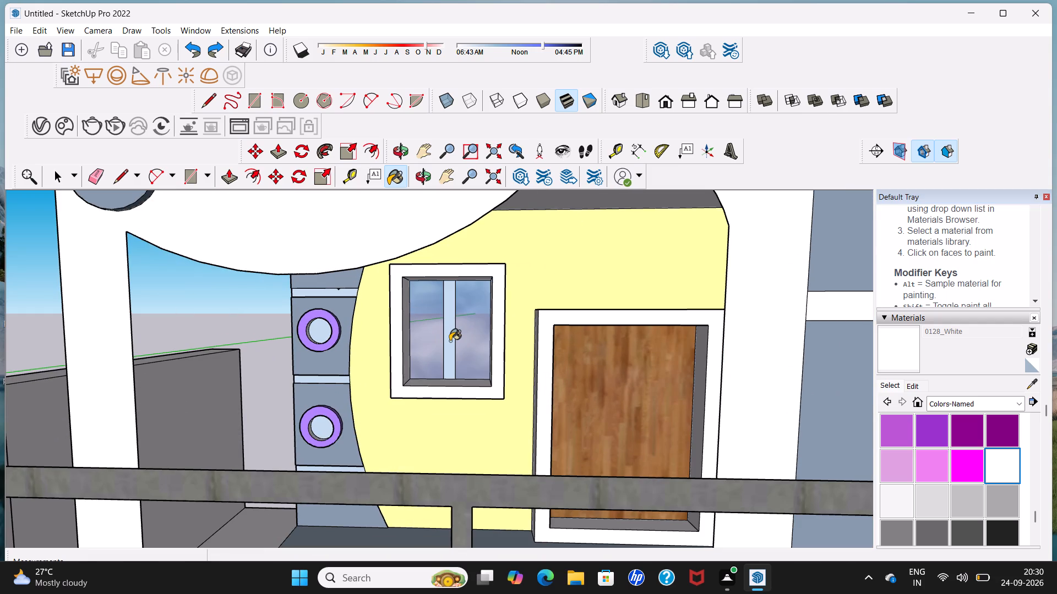
{"action": "scroll", "coordinate": [450, 341], "scroll_direction": "down", "scroll_amount": 5}
{"action": "left_click", "coordinate": [484, 366]}
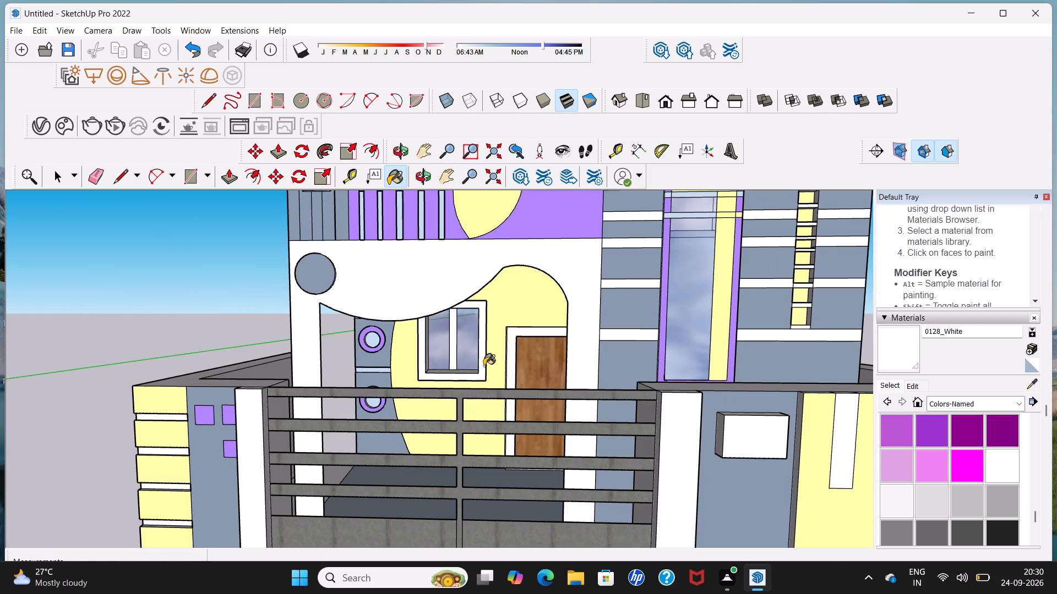
Examine the whole painted house and boundary wall from the front, both sides and above.
{"action": "middle_click_drag", "start_coordinate": [484, 366], "coordinate": [549, 358]}
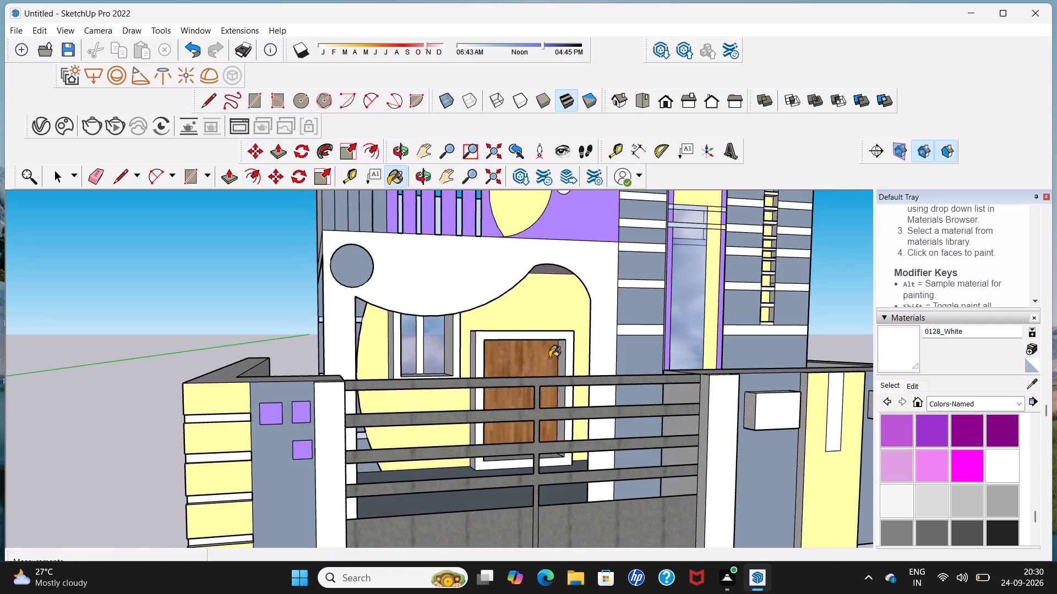
{"action": "scroll", "coordinate": [549, 358], "scroll_direction": "down", "scroll_amount": 7}
{"action": "middle_click_drag", "start_coordinate": [562, 377], "coordinate": [412, 399]}
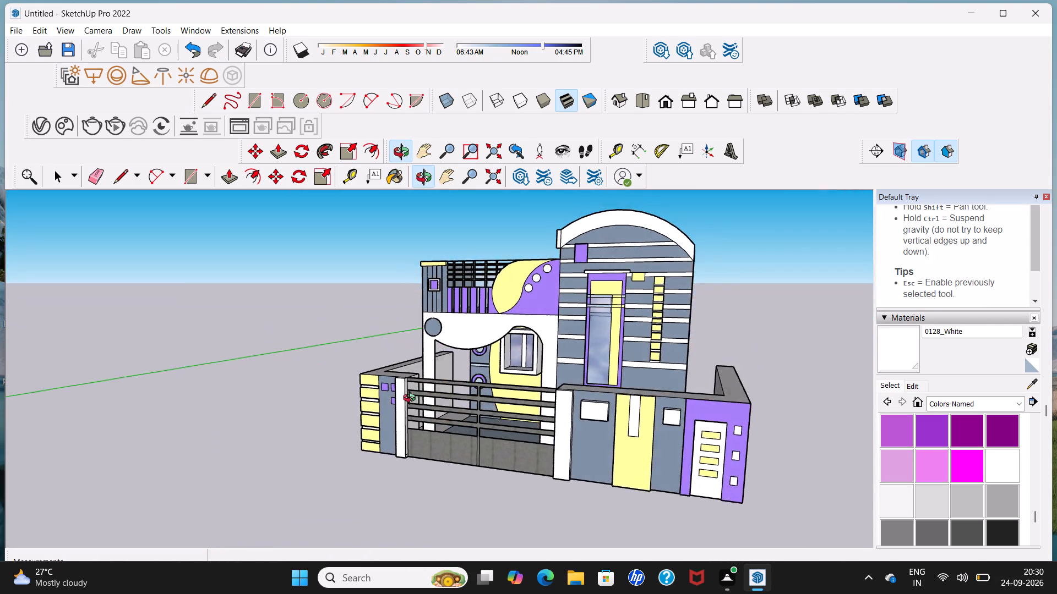
{"action": "middle_click_drag", "start_coordinate": [412, 399], "coordinate": [630, 397]}
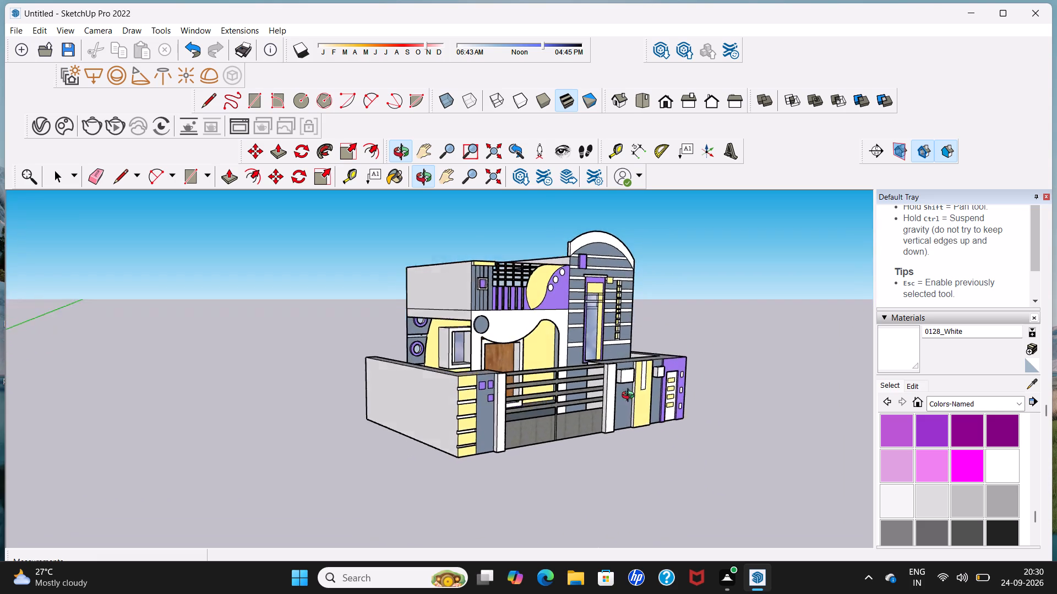
{"action": "middle_click_drag", "start_coordinate": [630, 397], "coordinate": [473, 421]}
{"action": "scroll", "coordinate": [481, 414], "scroll_direction": "down", "scroll_amount": 4}
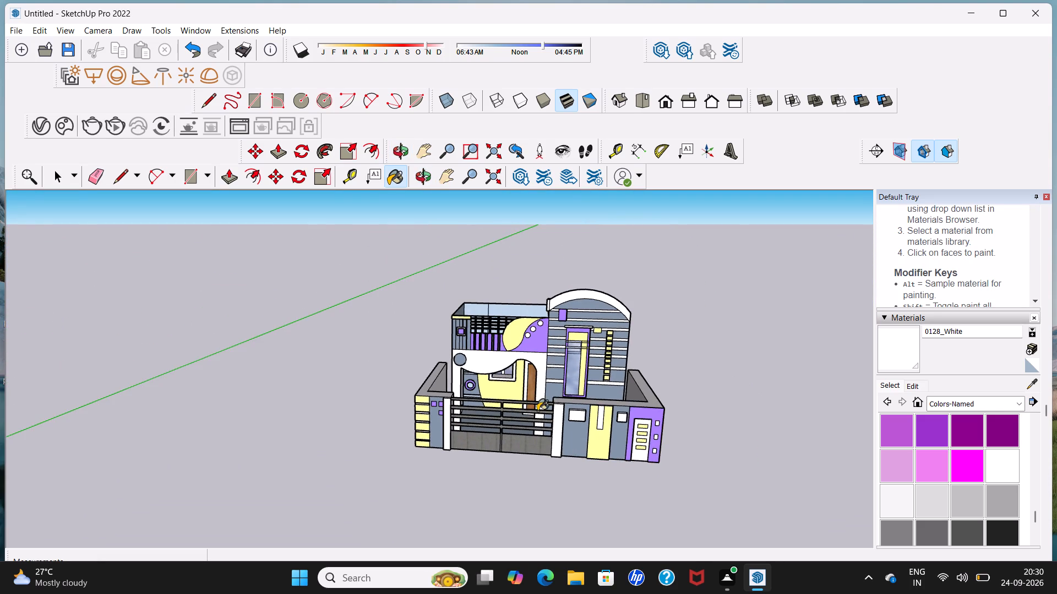
{"action": "middle_click_drag", "start_coordinate": [539, 411], "coordinate": [538, 376]}
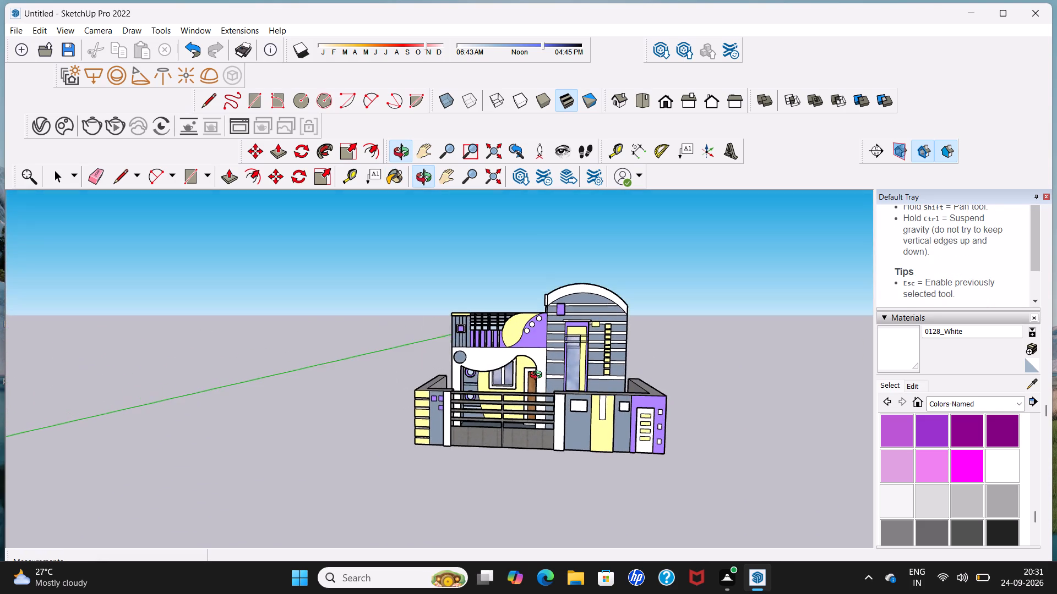
{"action": "middle_click_drag", "start_coordinate": [538, 376], "coordinate": [538, 376]}
{"action": "middle_click_drag", "start_coordinate": [618, 415], "coordinate": [508, 403]}
{"action": "scroll", "coordinate": [615, 417], "scroll_direction": "up", "scroll_amount": 1}
{"action": "middle_click_drag", "start_coordinate": [505, 403], "coordinate": [508, 403]}
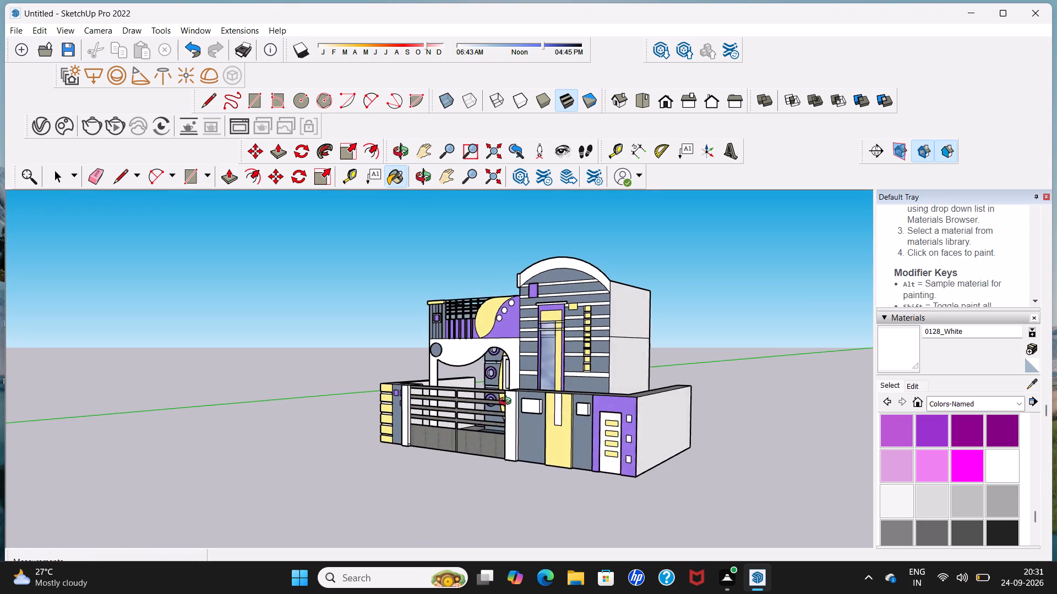
{"action": "middle_click_drag", "start_coordinate": [508, 403], "coordinate": [628, 389]}
{"action": "scroll", "coordinate": [623, 392], "scroll_direction": "up", "scroll_amount": 1}
{"action": "middle_click_drag", "start_coordinate": [623, 392], "coordinate": [669, 380]}
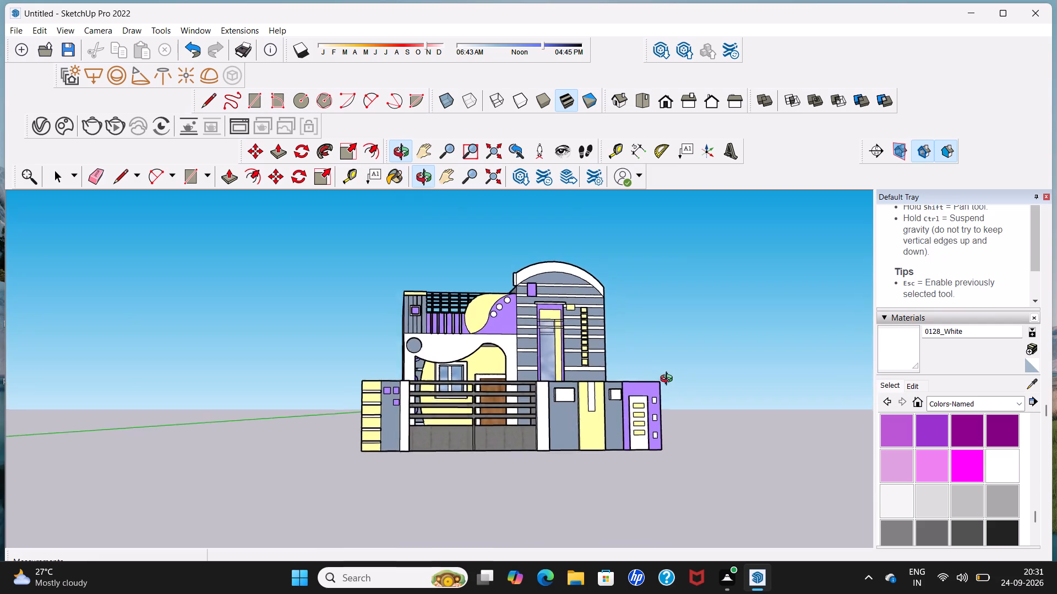
{"action": "middle_click_drag", "start_coordinate": [669, 380], "coordinate": [700, 436]}
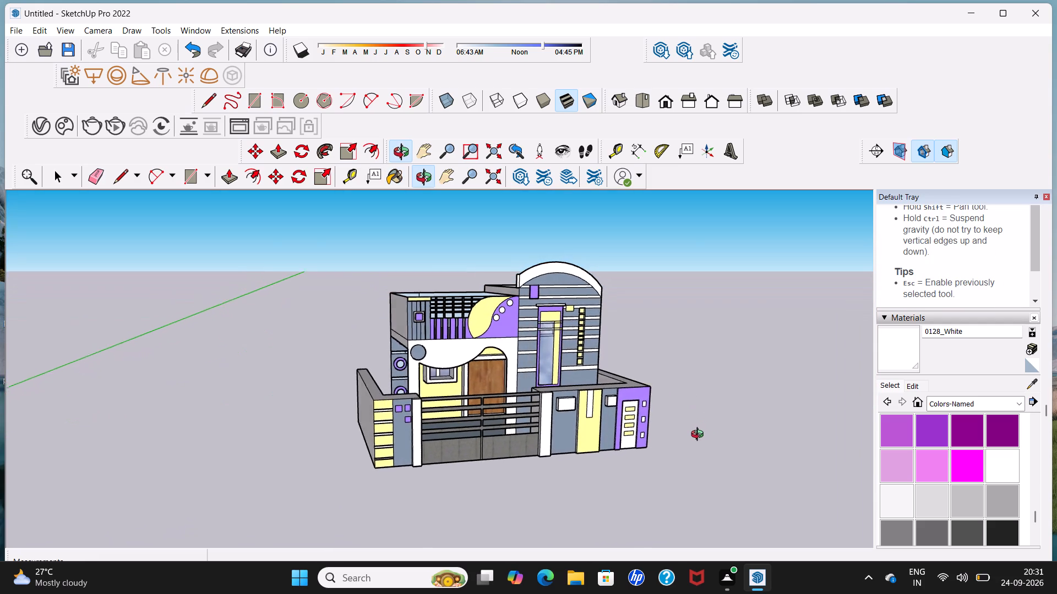
{"action": "middle_click_drag", "start_coordinate": [700, 436], "coordinate": [501, 419]}
{"action": "scroll", "coordinate": [514, 402], "scroll_direction": "up", "scroll_amount": 4}
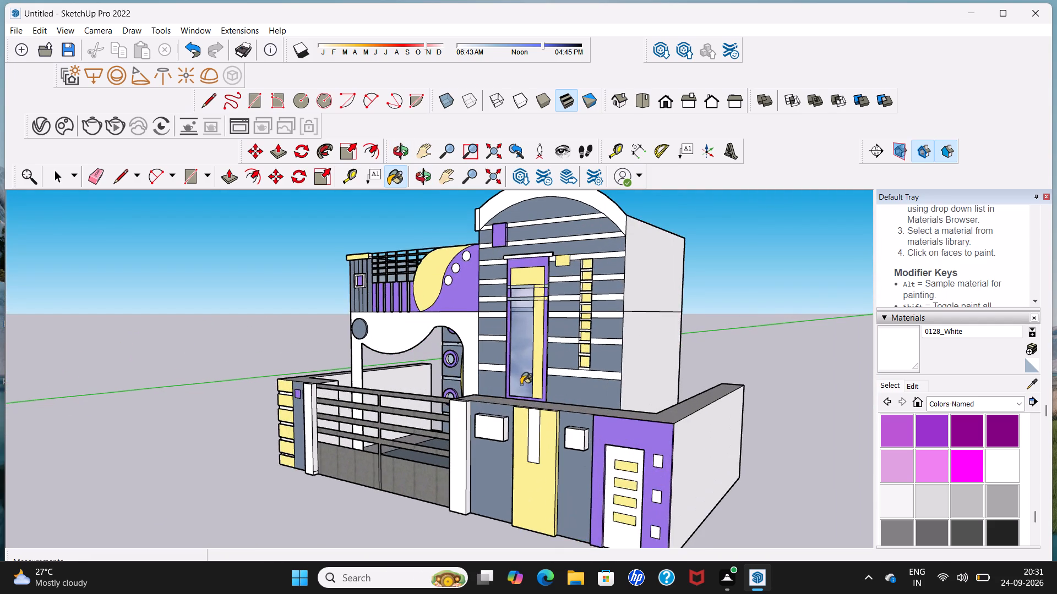
{"action": "middle_click_drag", "start_coordinate": [521, 384], "coordinate": [648, 370]}
{"action": "middle_click_drag", "start_coordinate": [645, 371], "coordinate": [568, 386]}
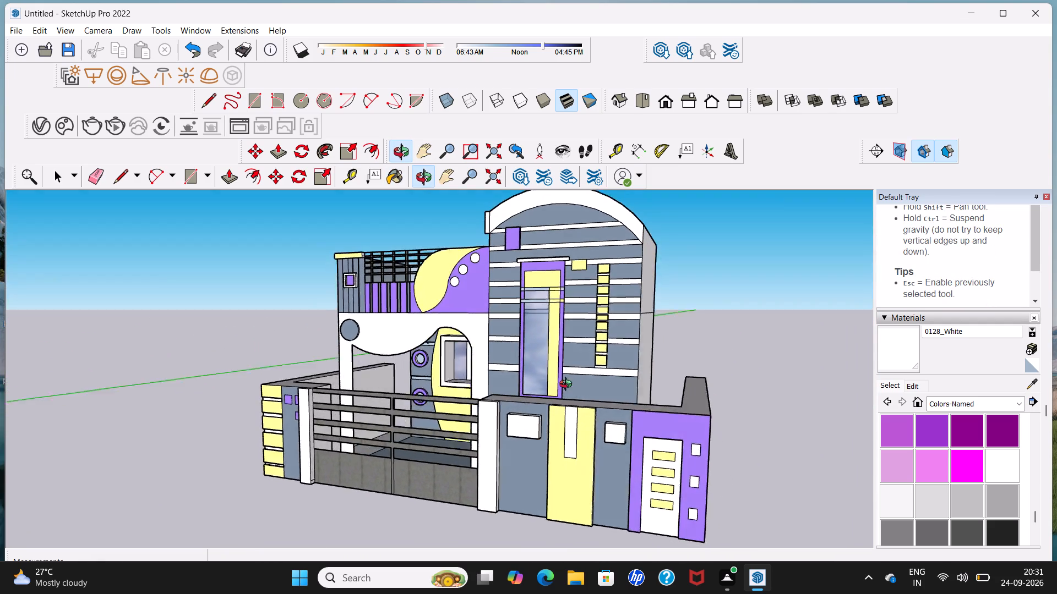
{"action": "middle_click_drag", "start_coordinate": [568, 386], "coordinate": [638, 402]}
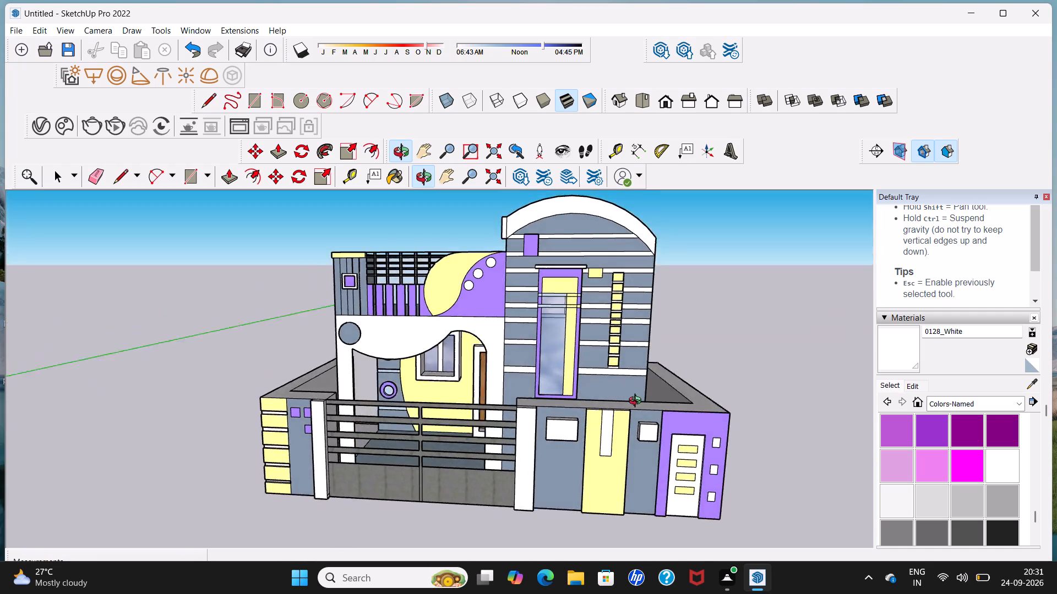
{"action": "middle_click_drag", "start_coordinate": [638, 402], "coordinate": [695, 350]}
{"action": "middle_click_drag", "start_coordinate": [660, 411], "coordinate": [621, 427]}
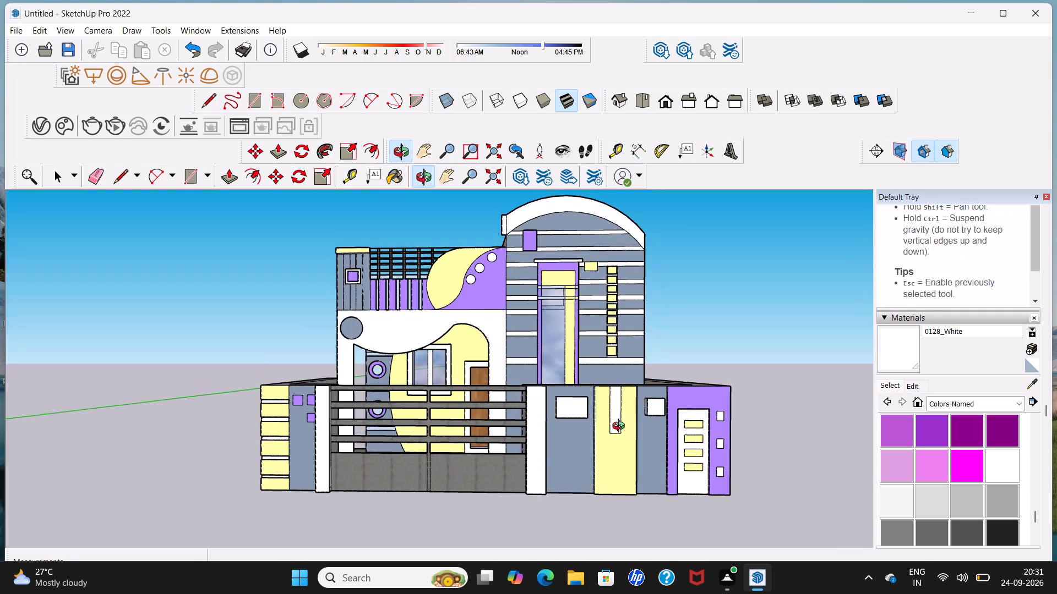
Examine the painted house and boundary wall from the front and front corner, ending on a slightly raised front view.
{"action": "middle_click_drag", "start_coordinate": [621, 427], "coordinate": [620, 426]}
{"action": "middle_click_drag", "start_coordinate": [638, 388], "coordinate": [613, 393]}
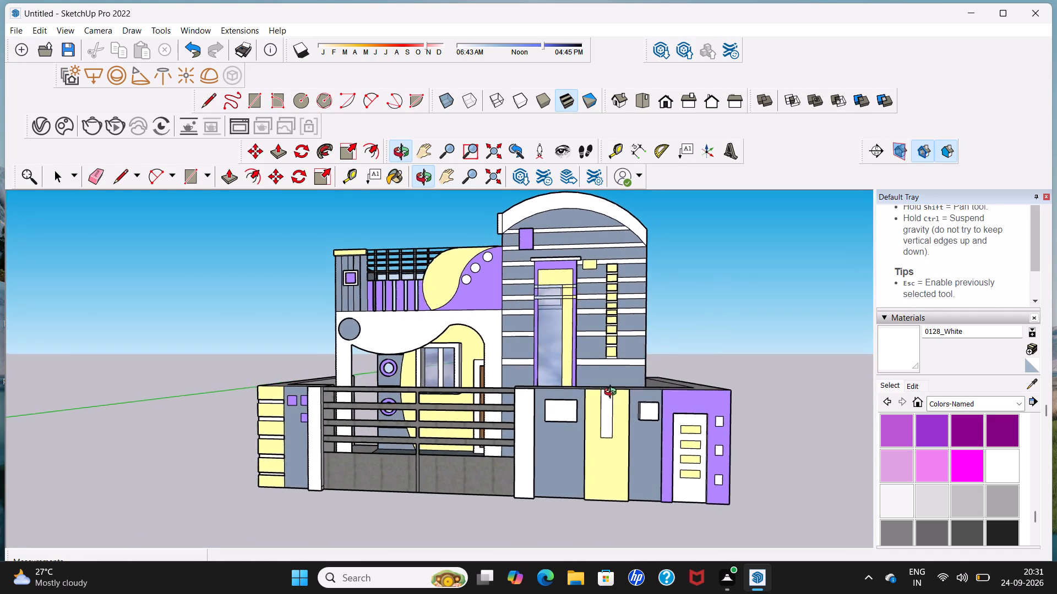
{"action": "middle_click_drag", "start_coordinate": [613, 393], "coordinate": [625, 389]}
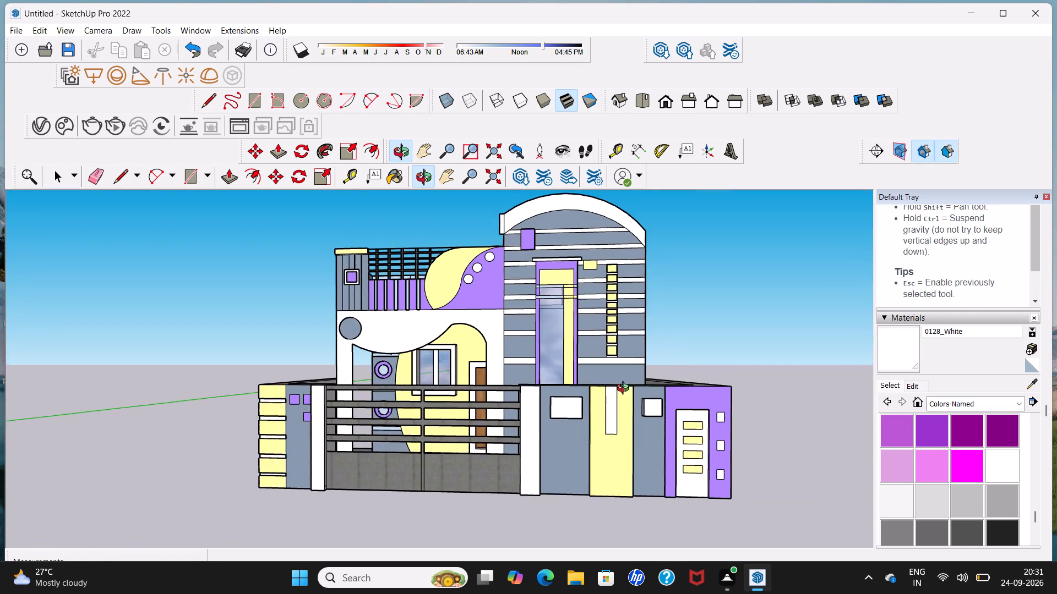
{"action": "middle_click_drag", "start_coordinate": [625, 389], "coordinate": [625, 390]}
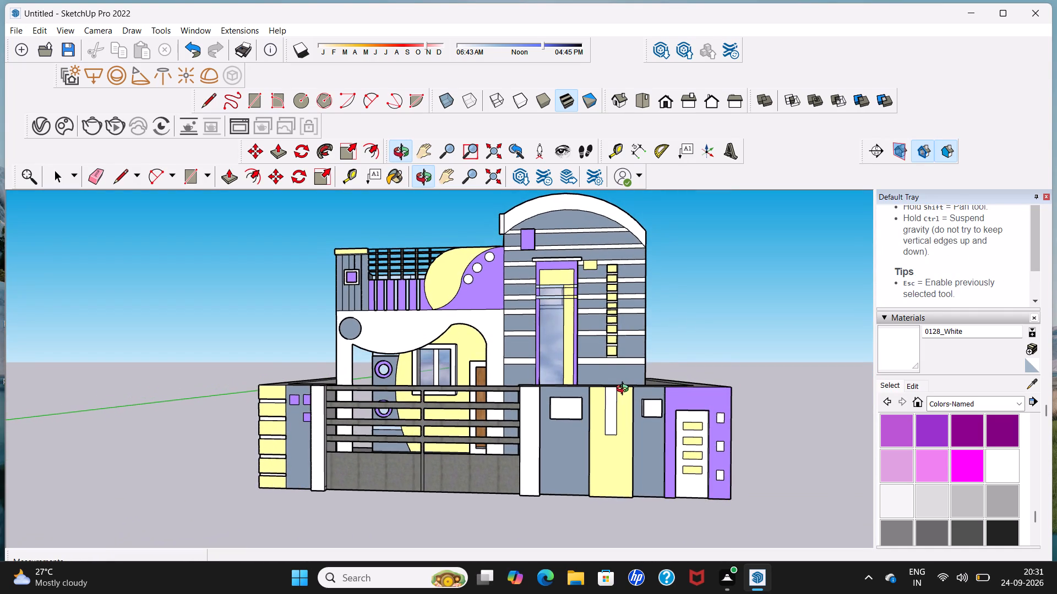
{"action": "middle_click_drag", "start_coordinate": [625, 390], "coordinate": [552, 420]}
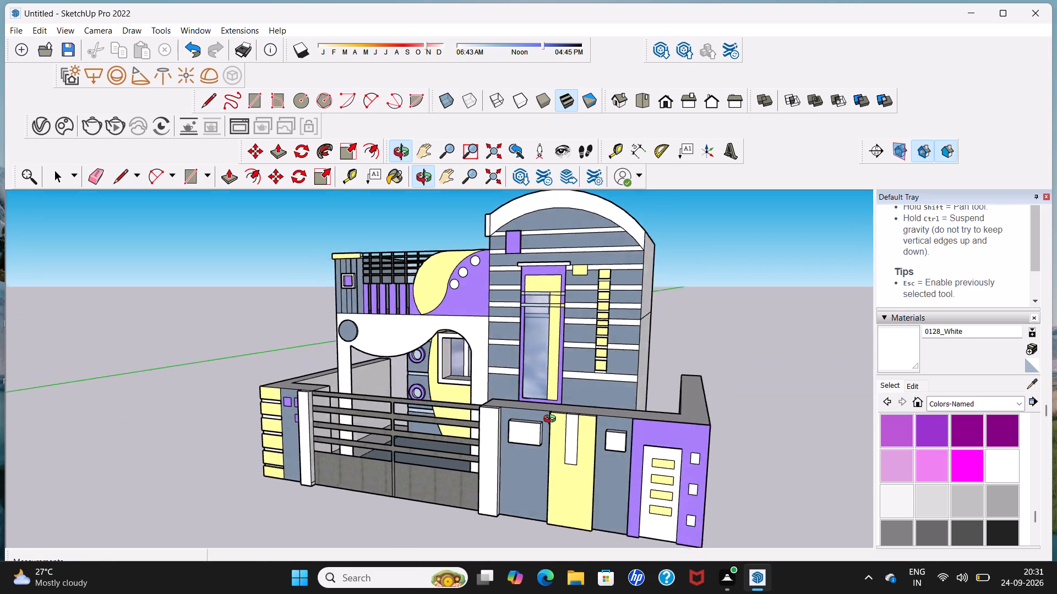
{"action": "middle_click_drag", "start_coordinate": [552, 420], "coordinate": [647, 422]}
{"action": "key", "text": "space"}
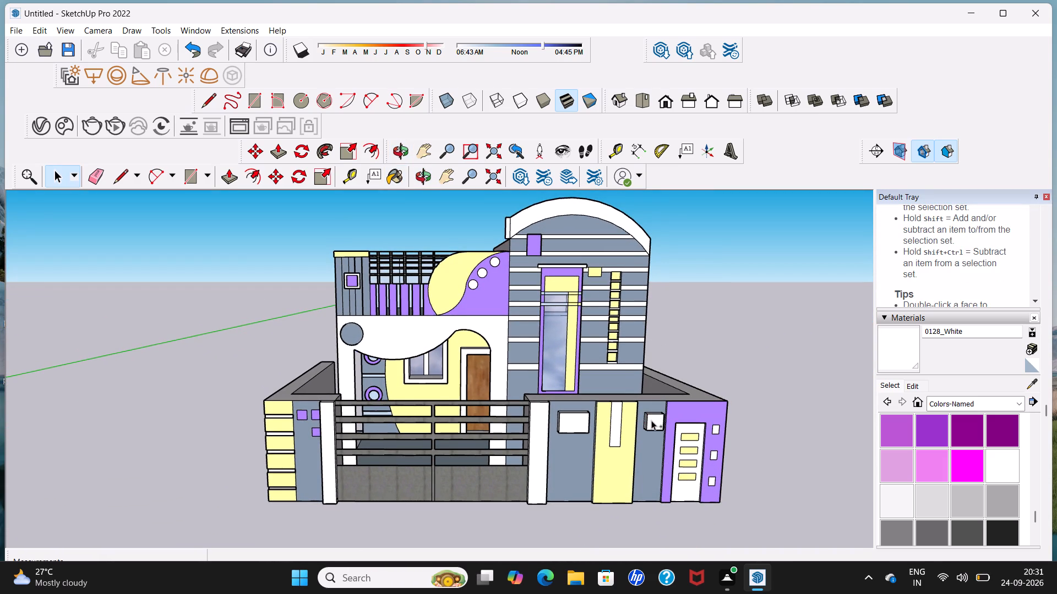
Save the model in the Documents folder as a SketchUp model named baby 05.
{"action": "key", "text": "ctrl+s"}
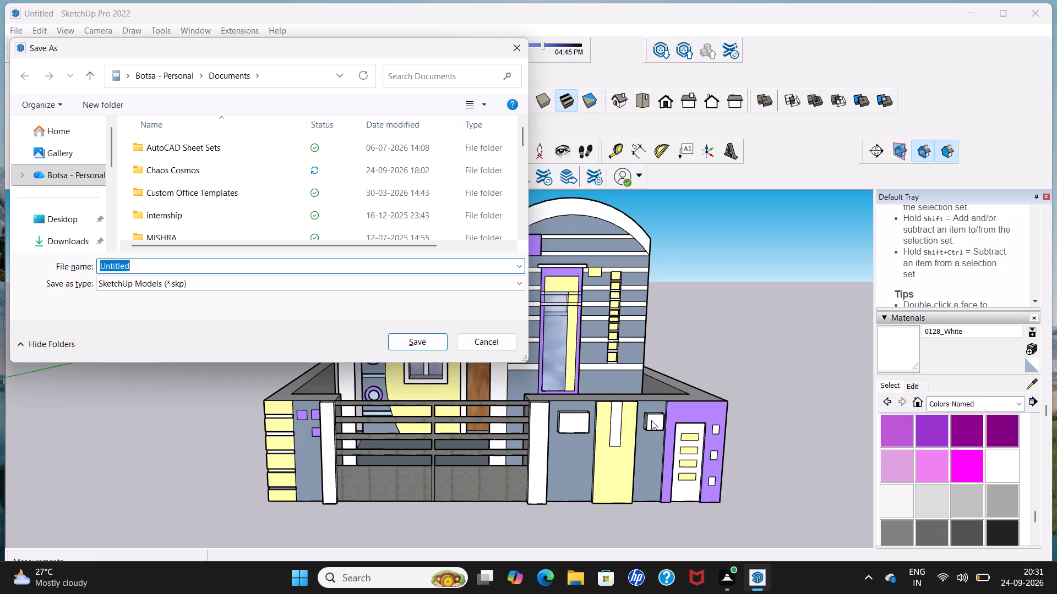
{"action": "key", "text": "space"}
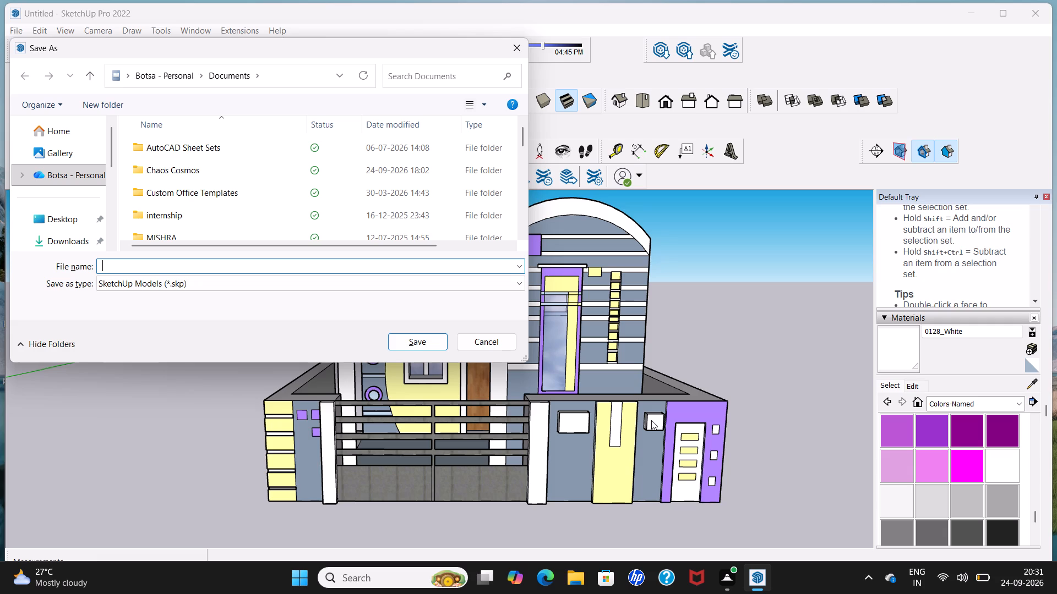
{"action": "type", "text": "baby"}
{"action": "key", "text": "space"}
{"action": "key", "text": "0"}
{"action": "key", "text": "5"}
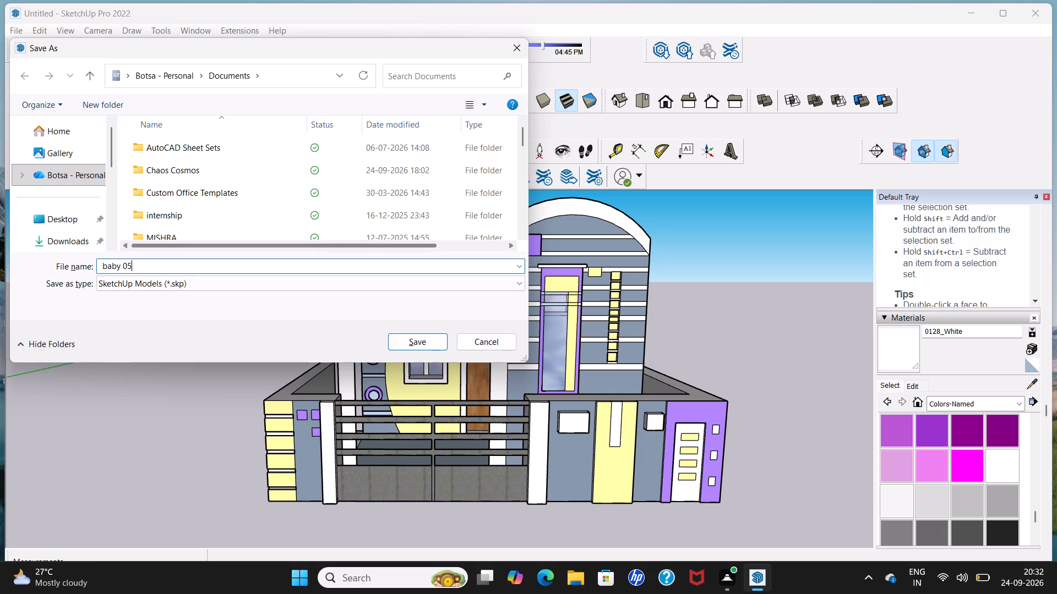
{"action": "left_click", "coordinate": [415, 340]}
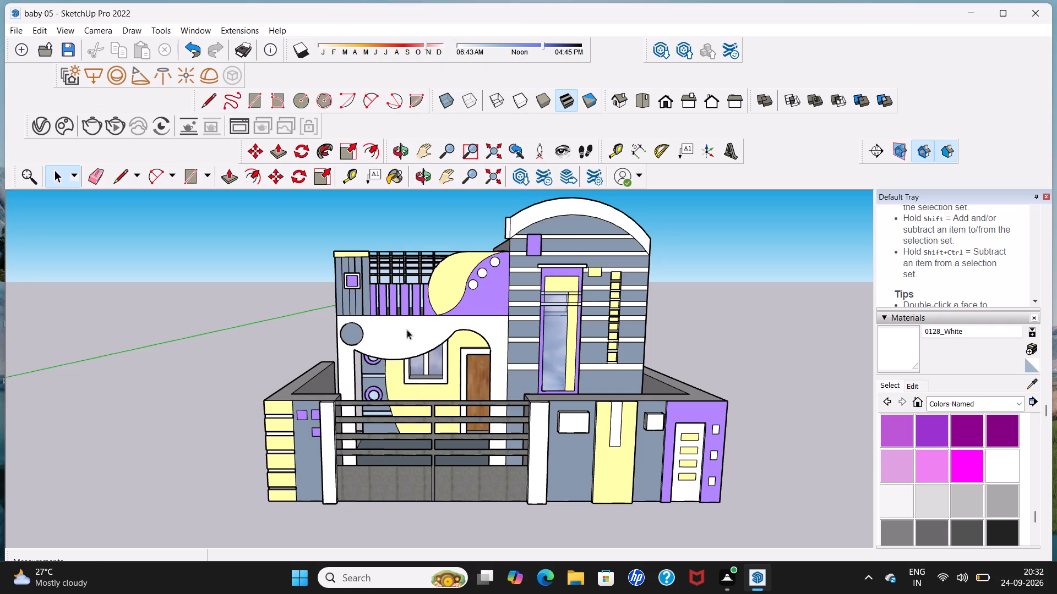
Export the current front view as a 2D JPEG image named baby 05 PDF in the Documents folder.
{"action": "left_click", "coordinate": [21, 29]}
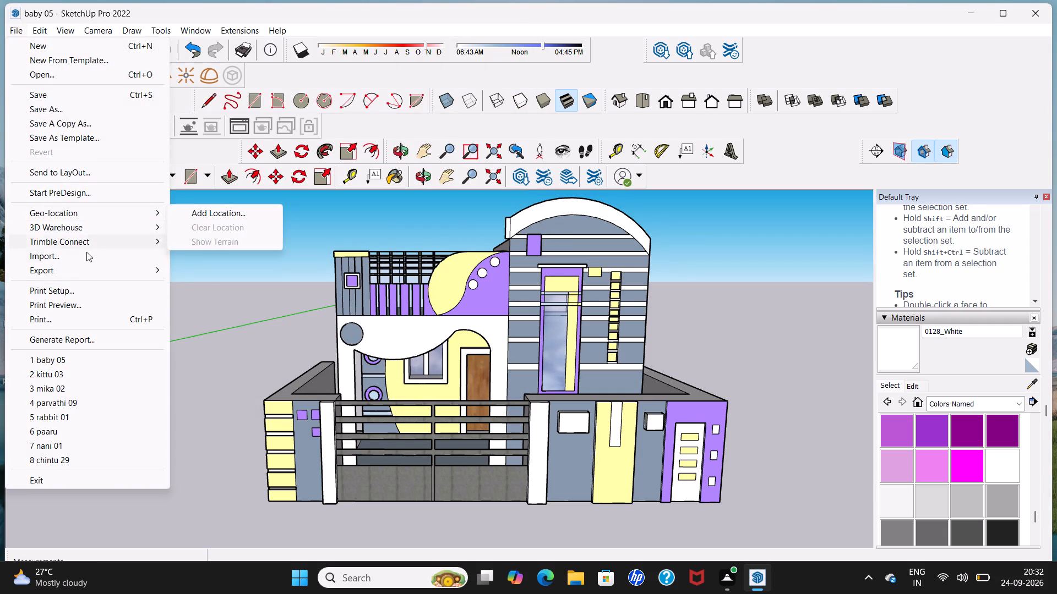
{"action": "left_click", "coordinate": [89, 270]}
{"action": "left_click", "coordinate": [192, 283]}
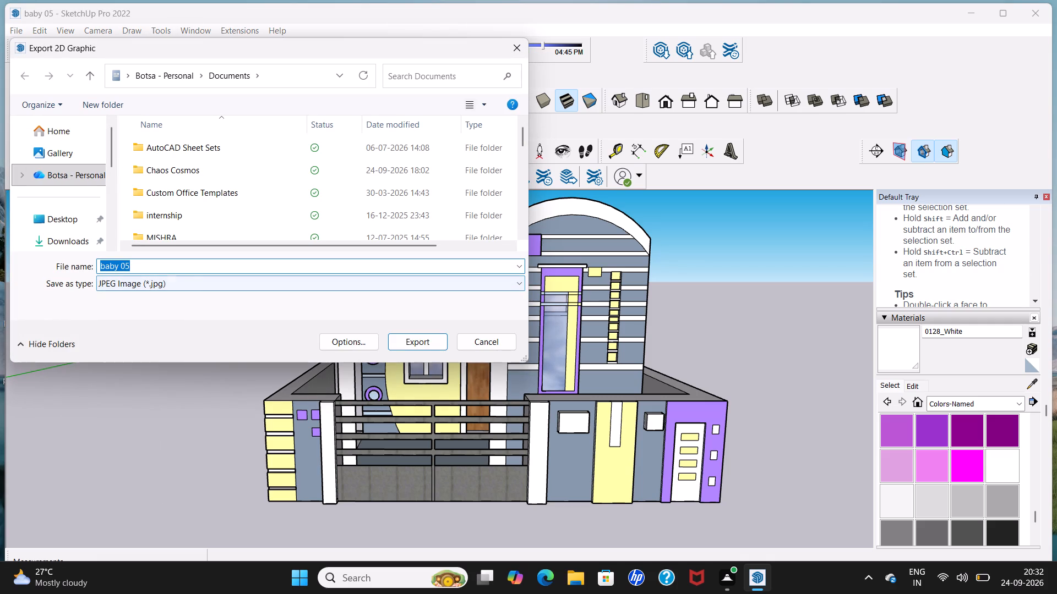
{"action": "left_click", "coordinate": [179, 265]}
{"action": "key", "text": "space"}
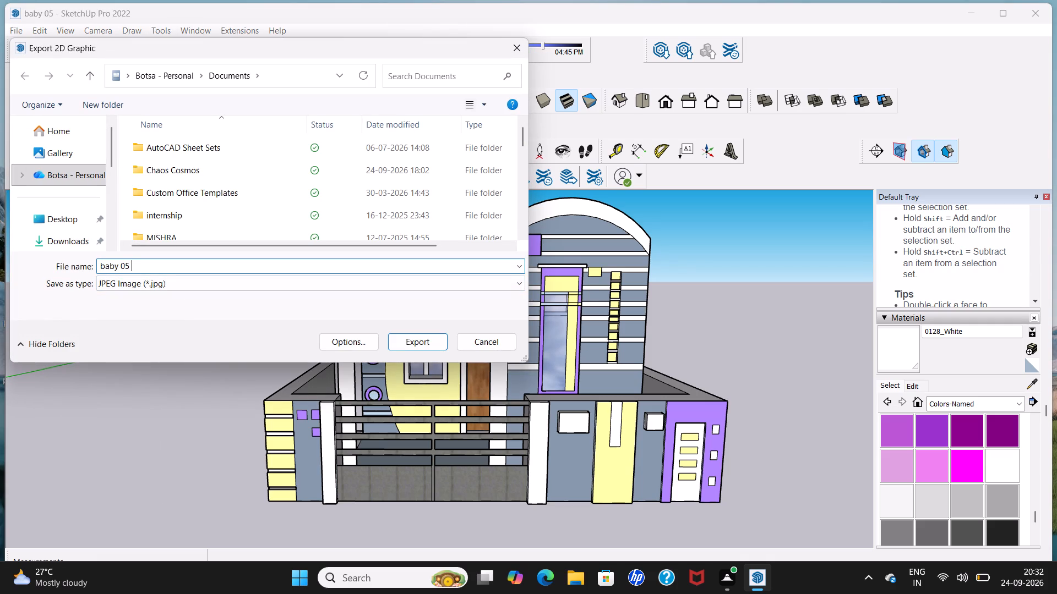
{"action": "key", "text": "p"}
{"action": "key", "text": "d"}
{"action": "key", "text": "f"}
{"action": "left_click", "coordinate": [442, 343]}
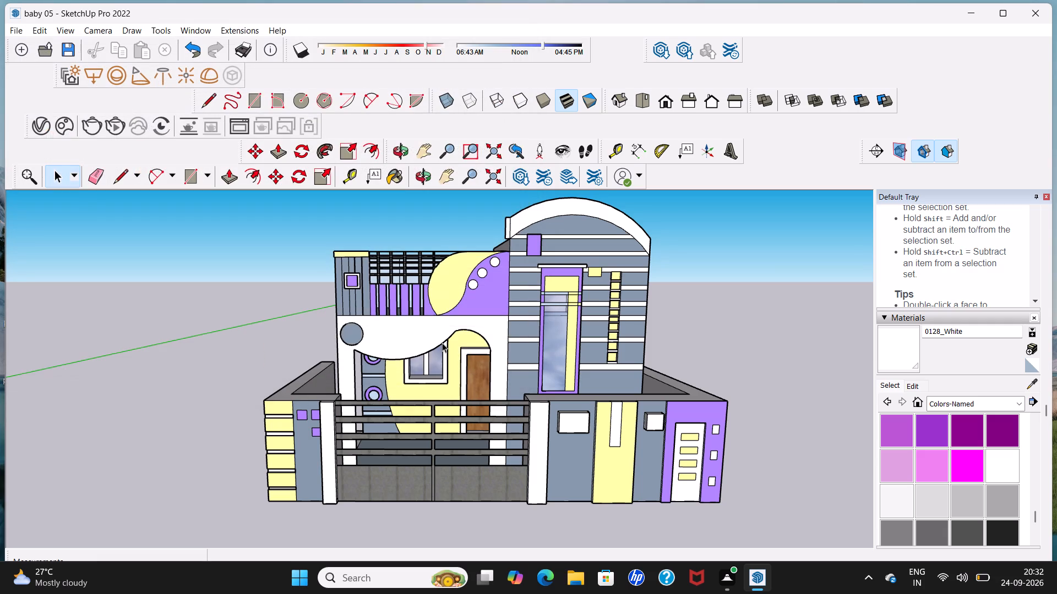